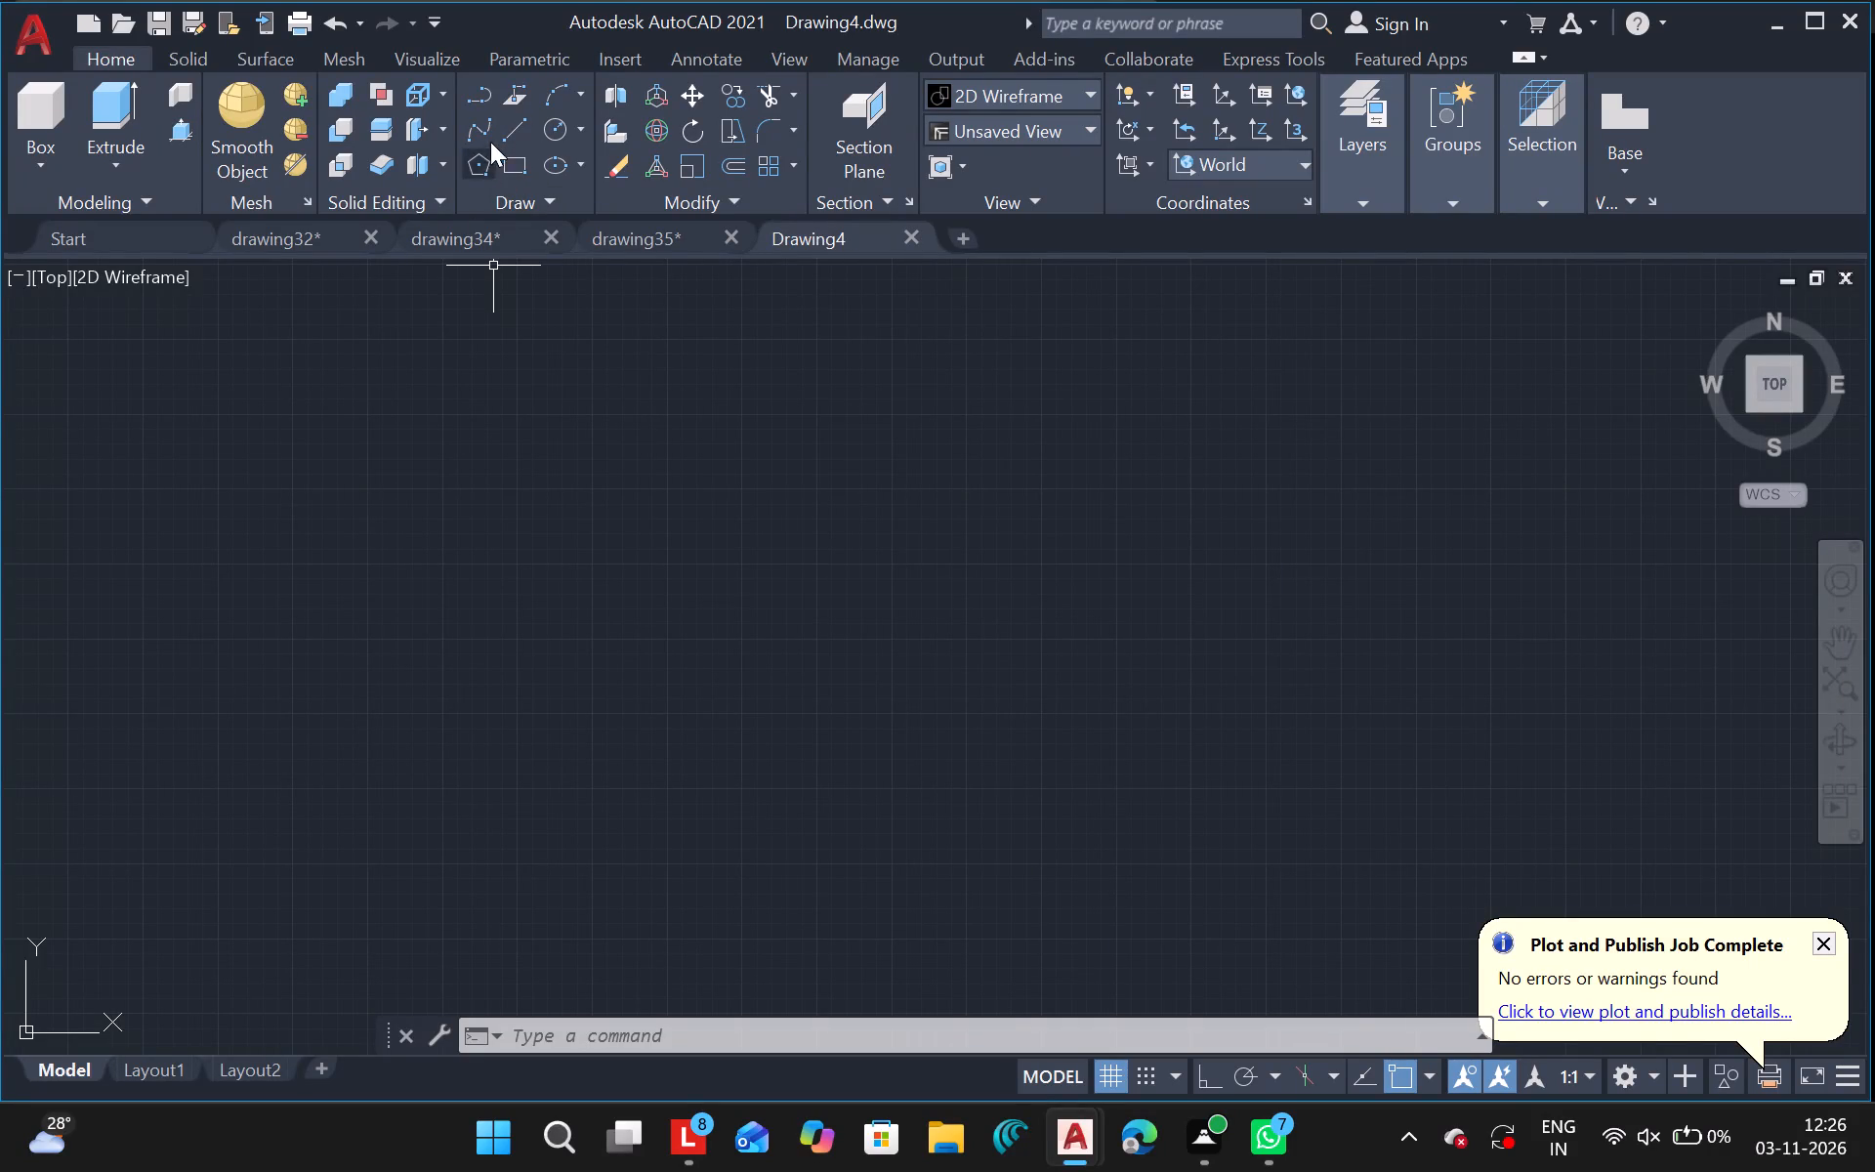
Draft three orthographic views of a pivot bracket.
Draw a long, thin horizontal rectangle as the base of the figure.
{"action": "left_click", "coordinate": [522, 133]}
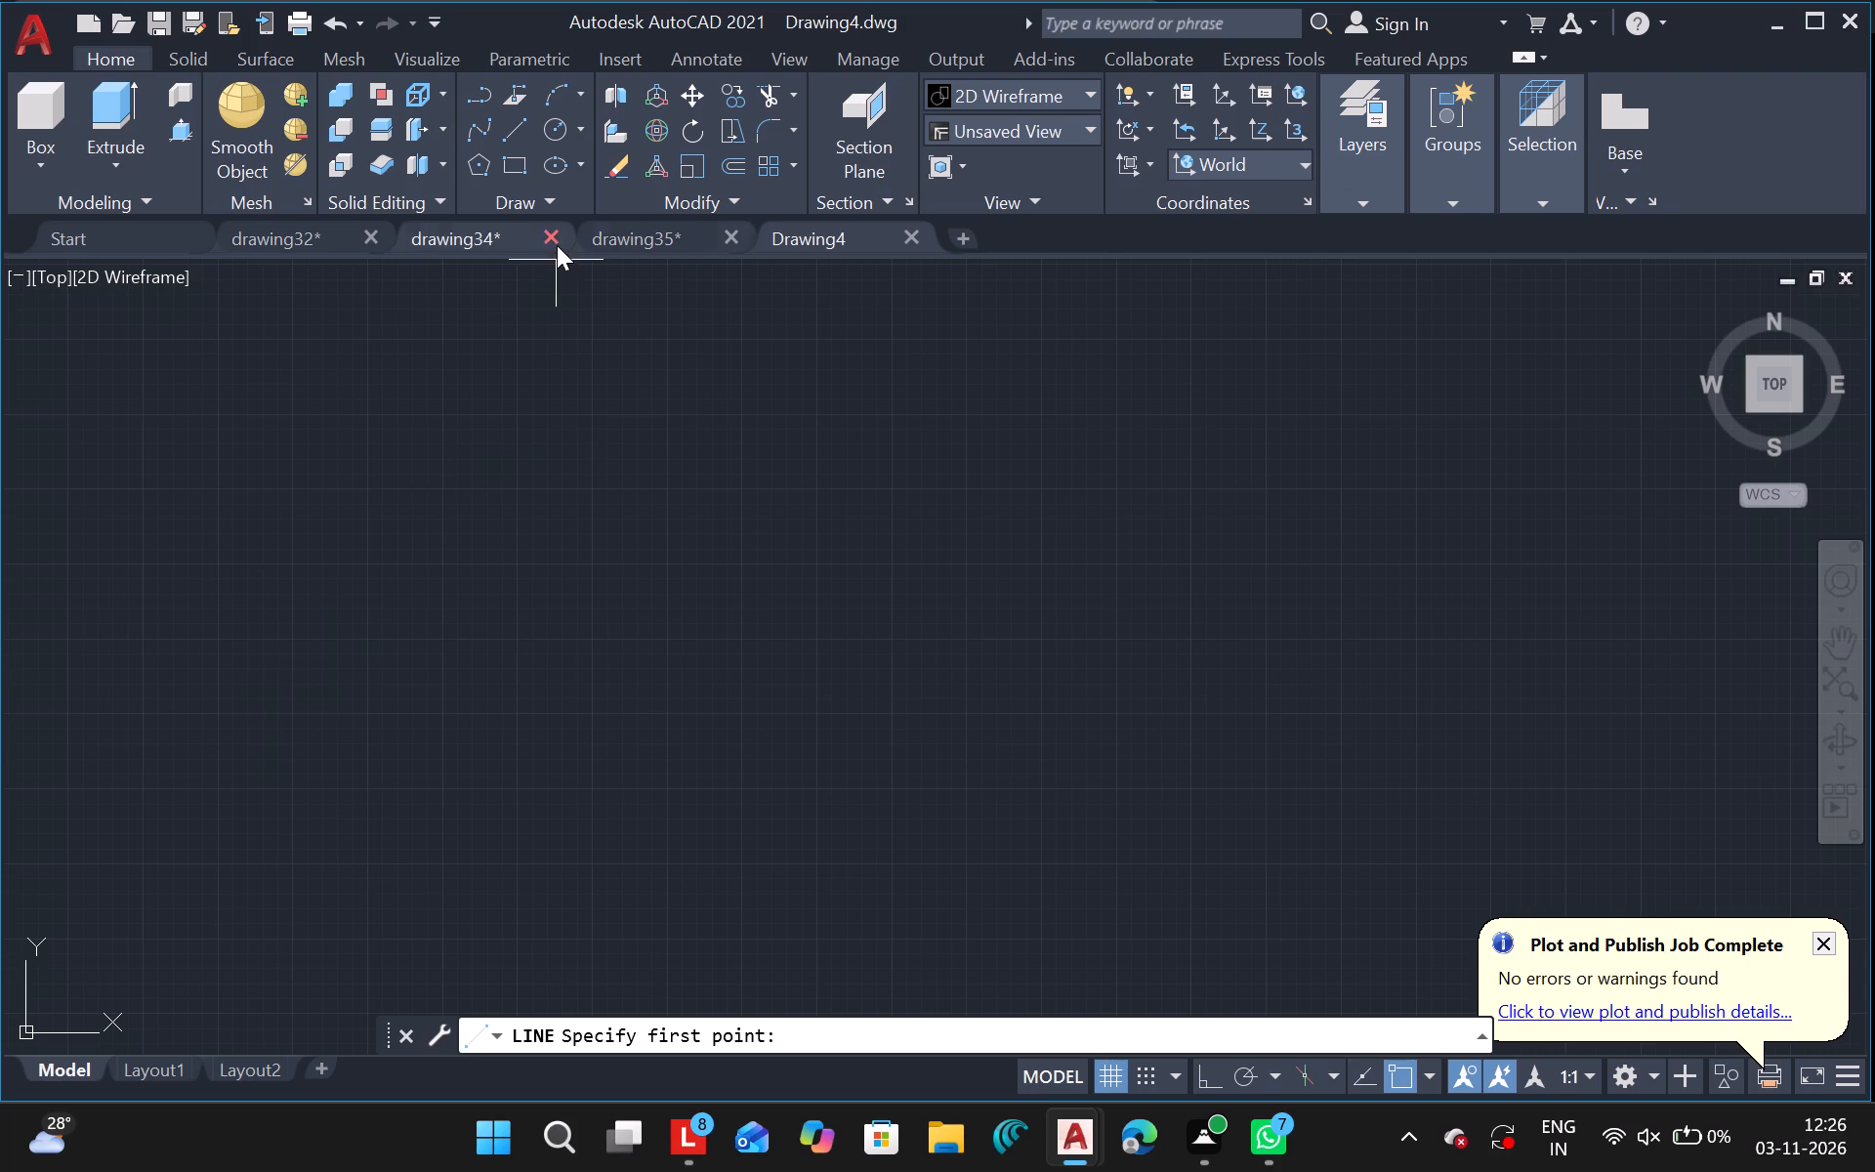
{"action": "left_click", "coordinate": [512, 164]}
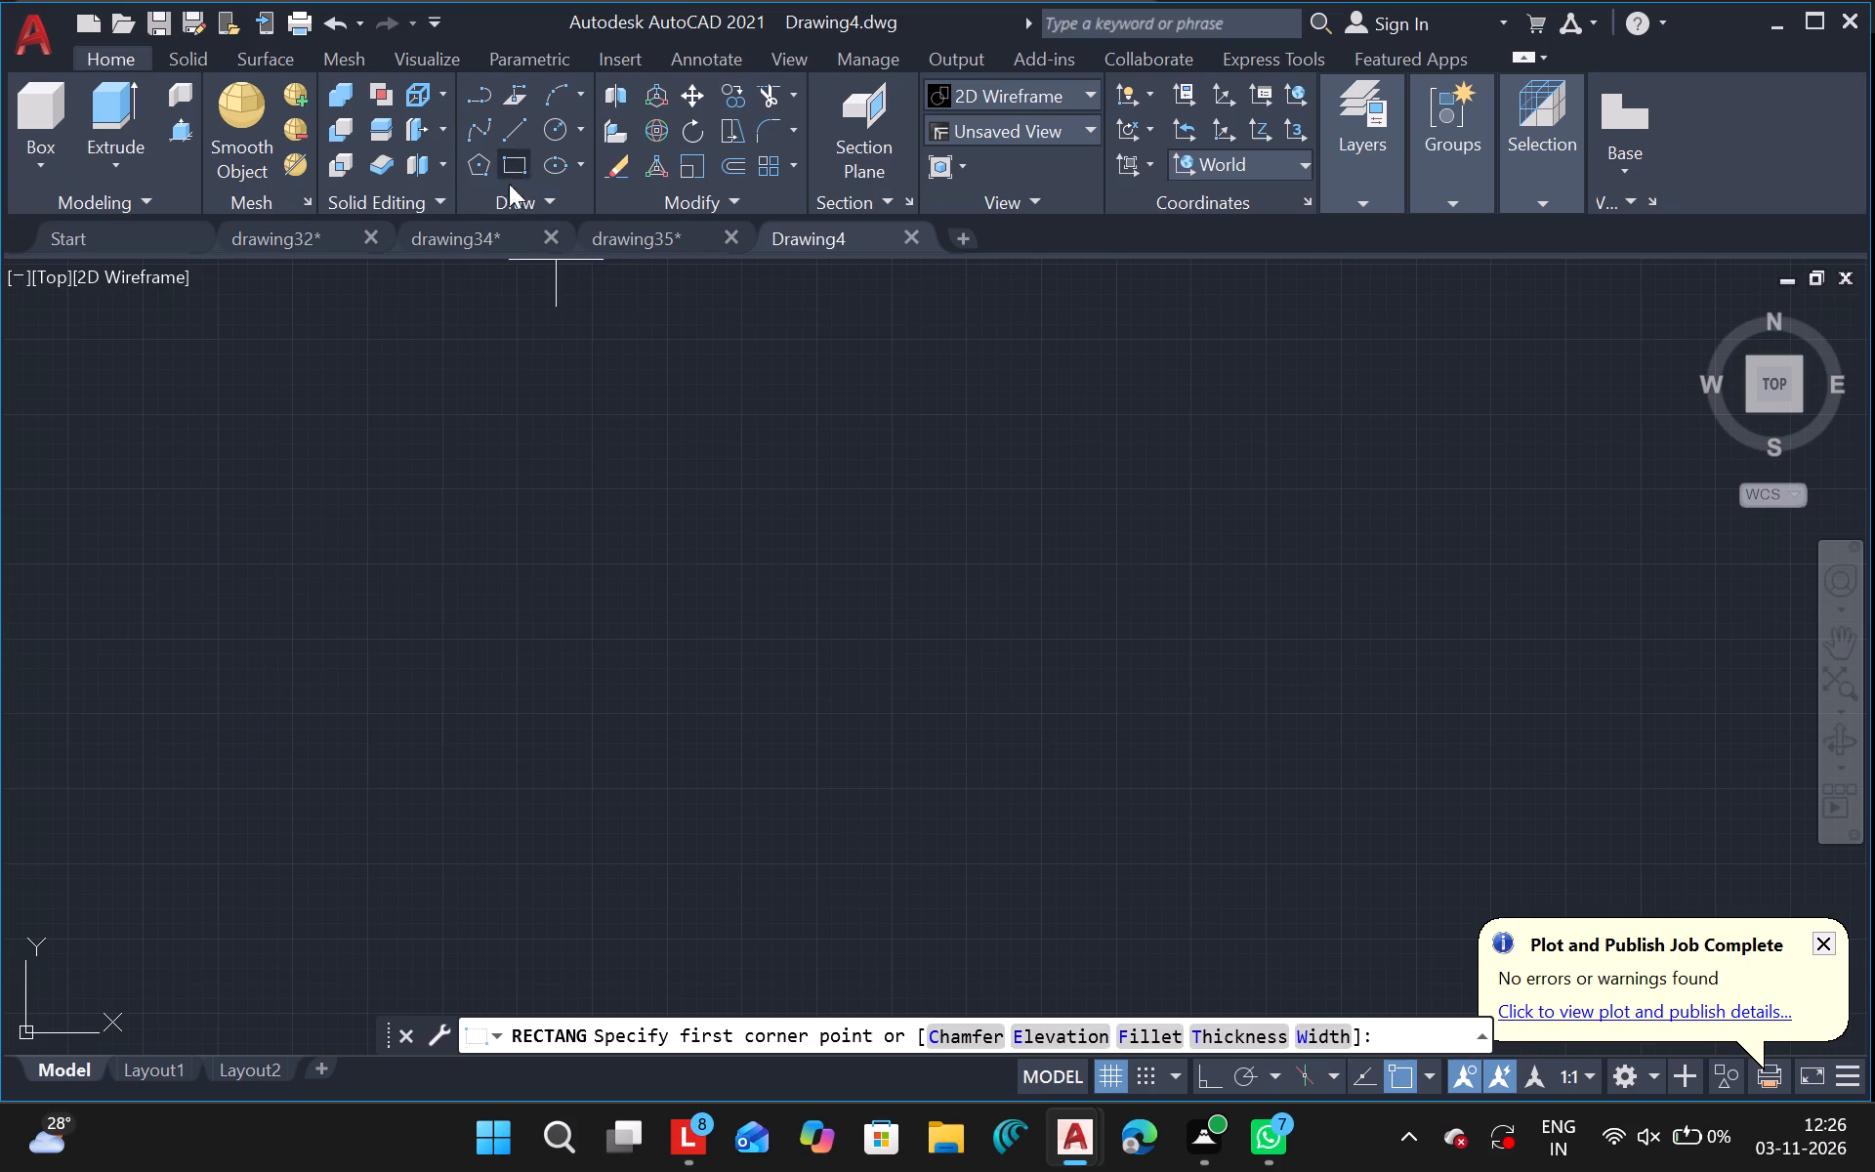
{"action": "left_click_drag", "start_coordinate": [343, 715], "coordinate": [550, 763]}
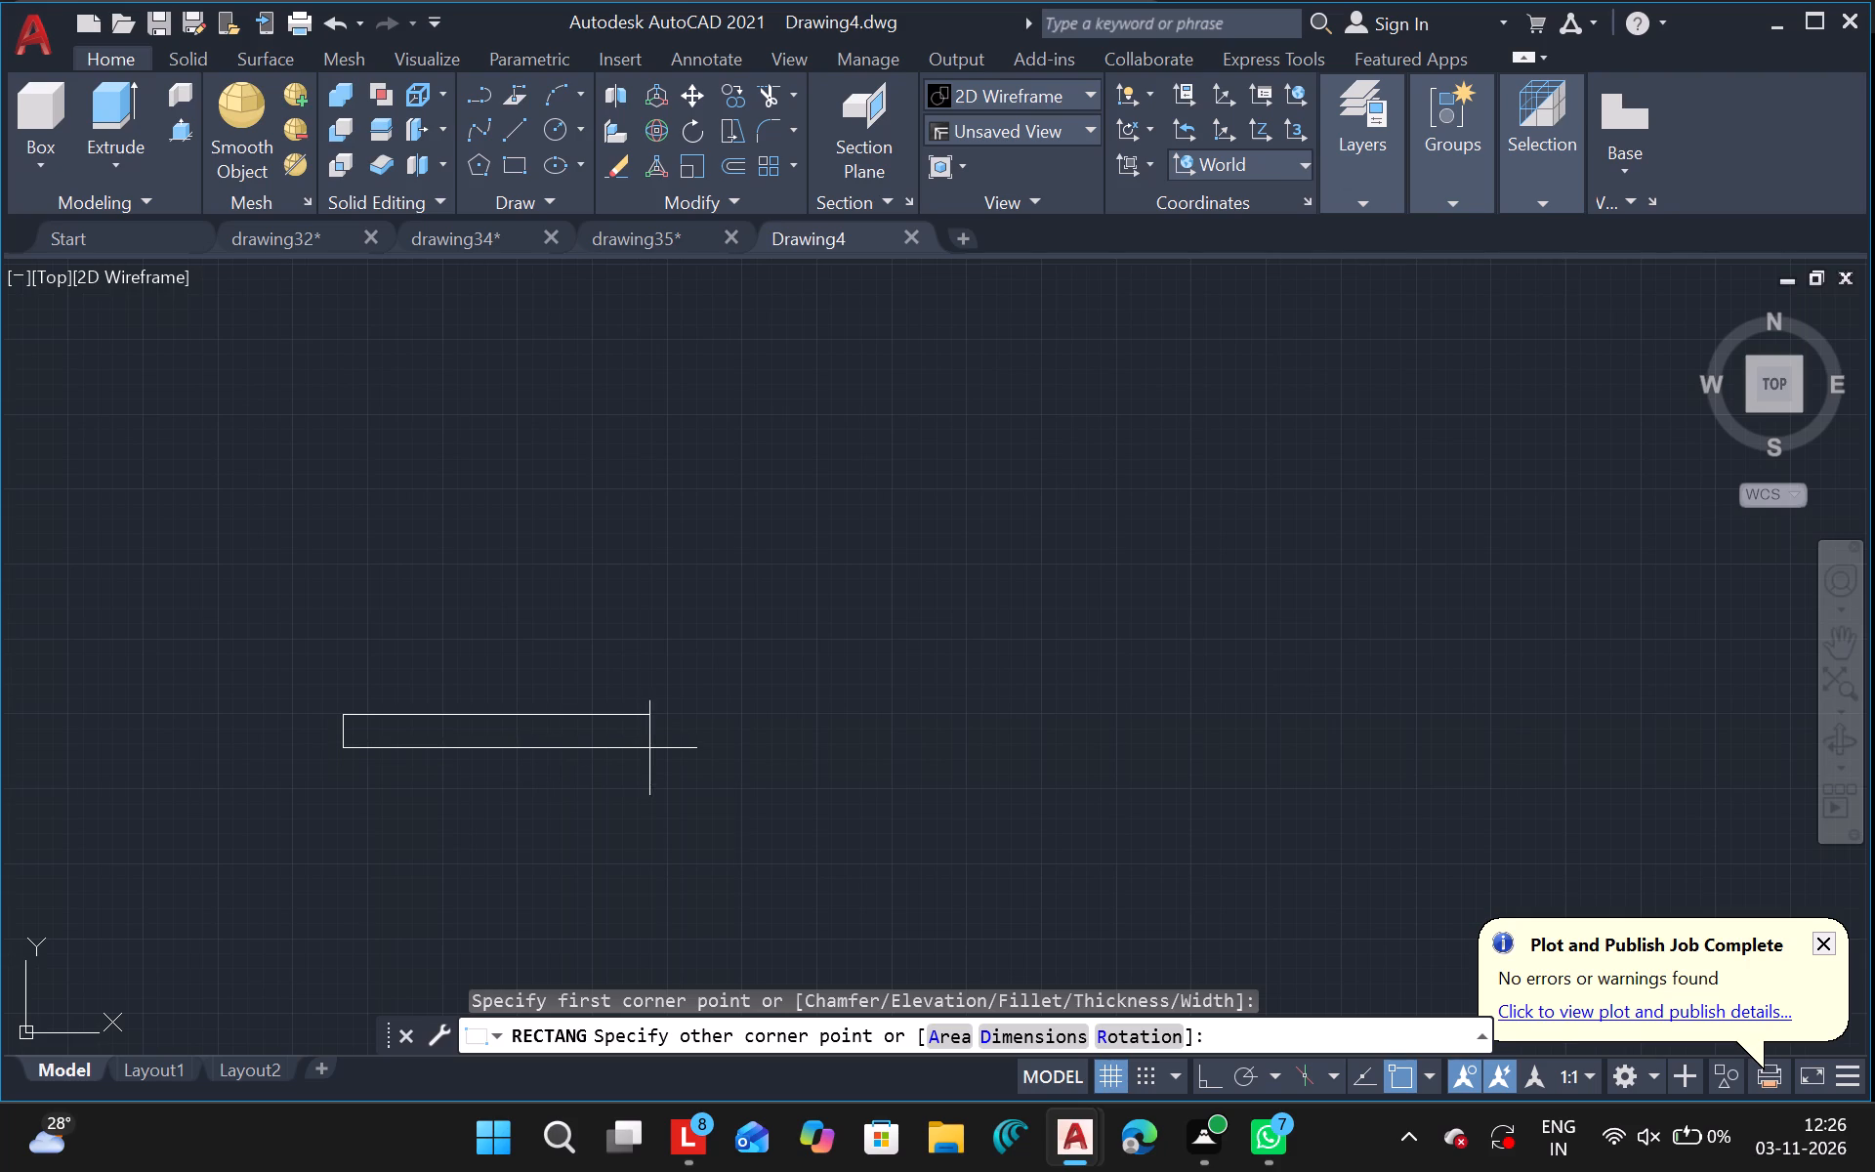
{"action": "left_click", "coordinate": [634, 744]}
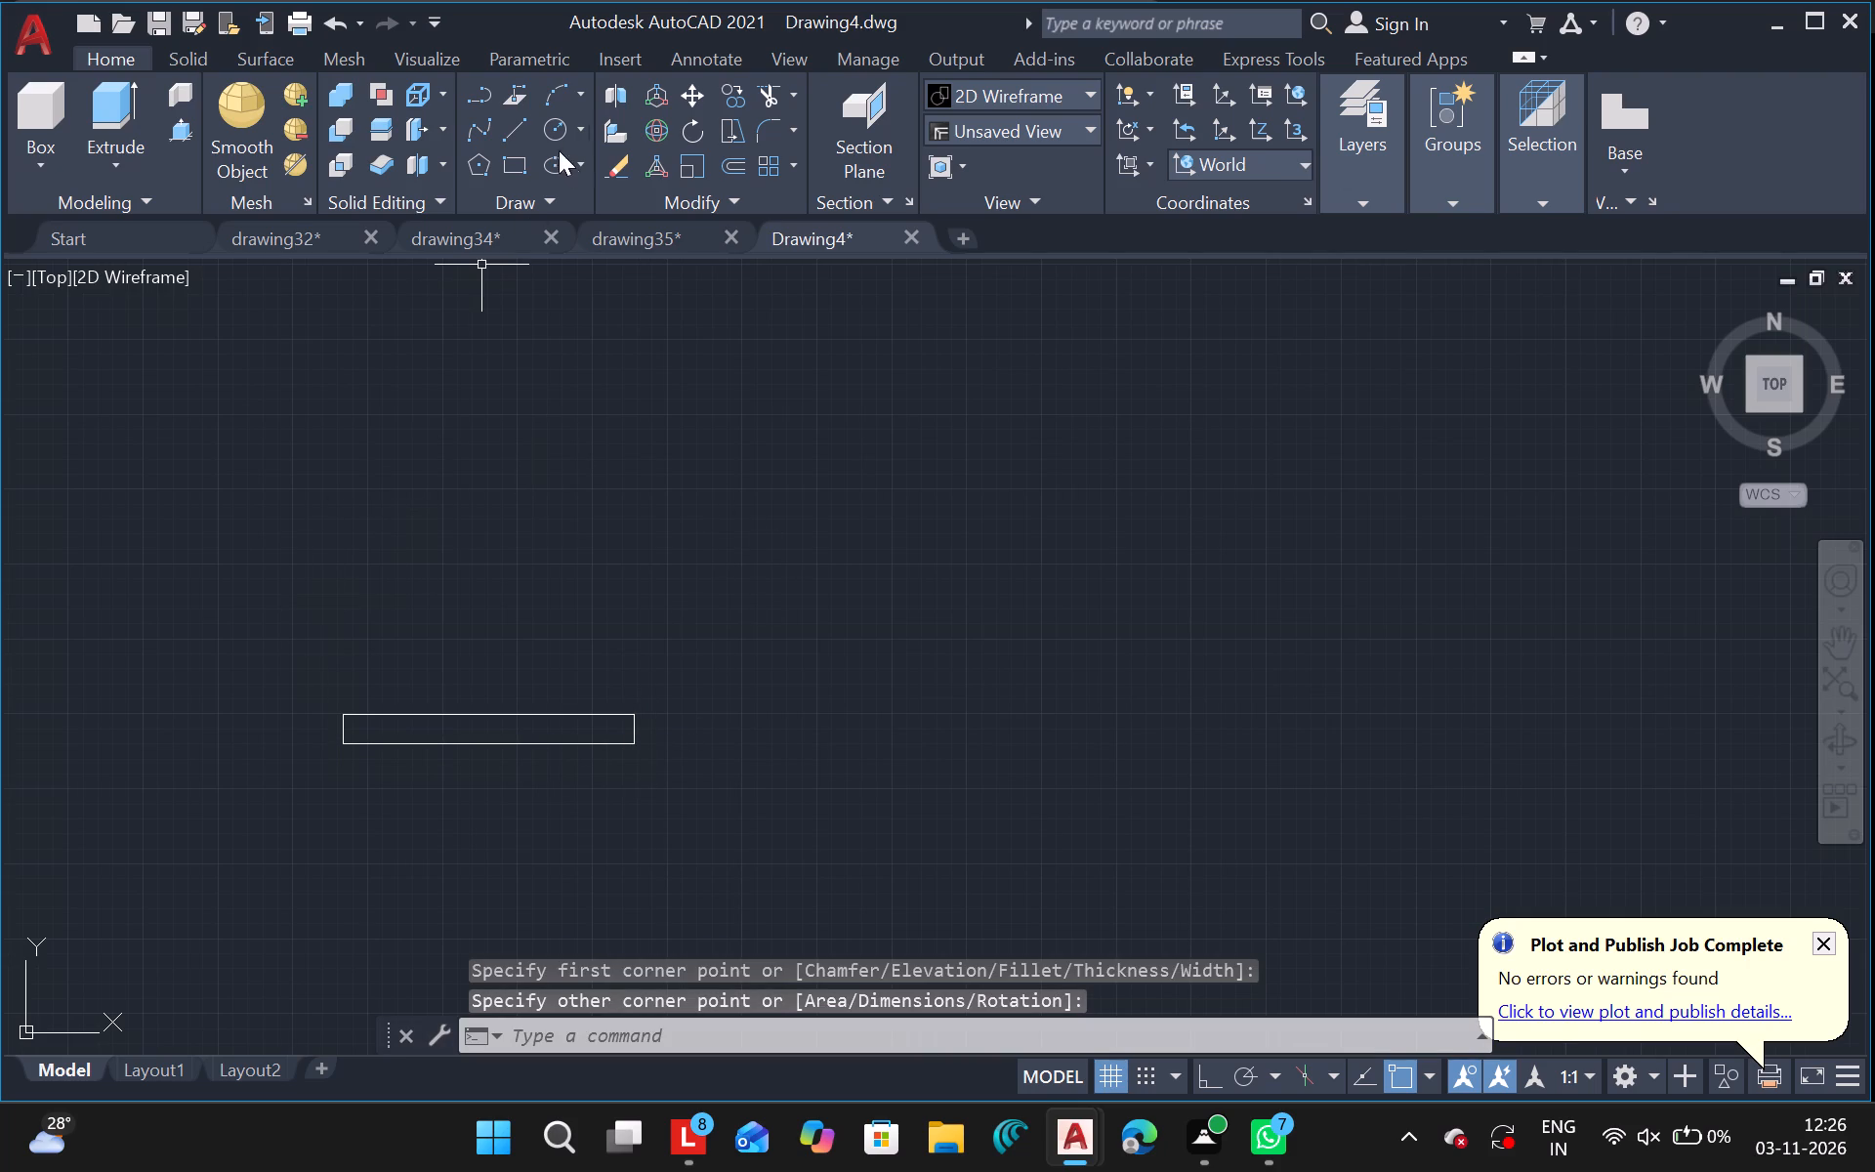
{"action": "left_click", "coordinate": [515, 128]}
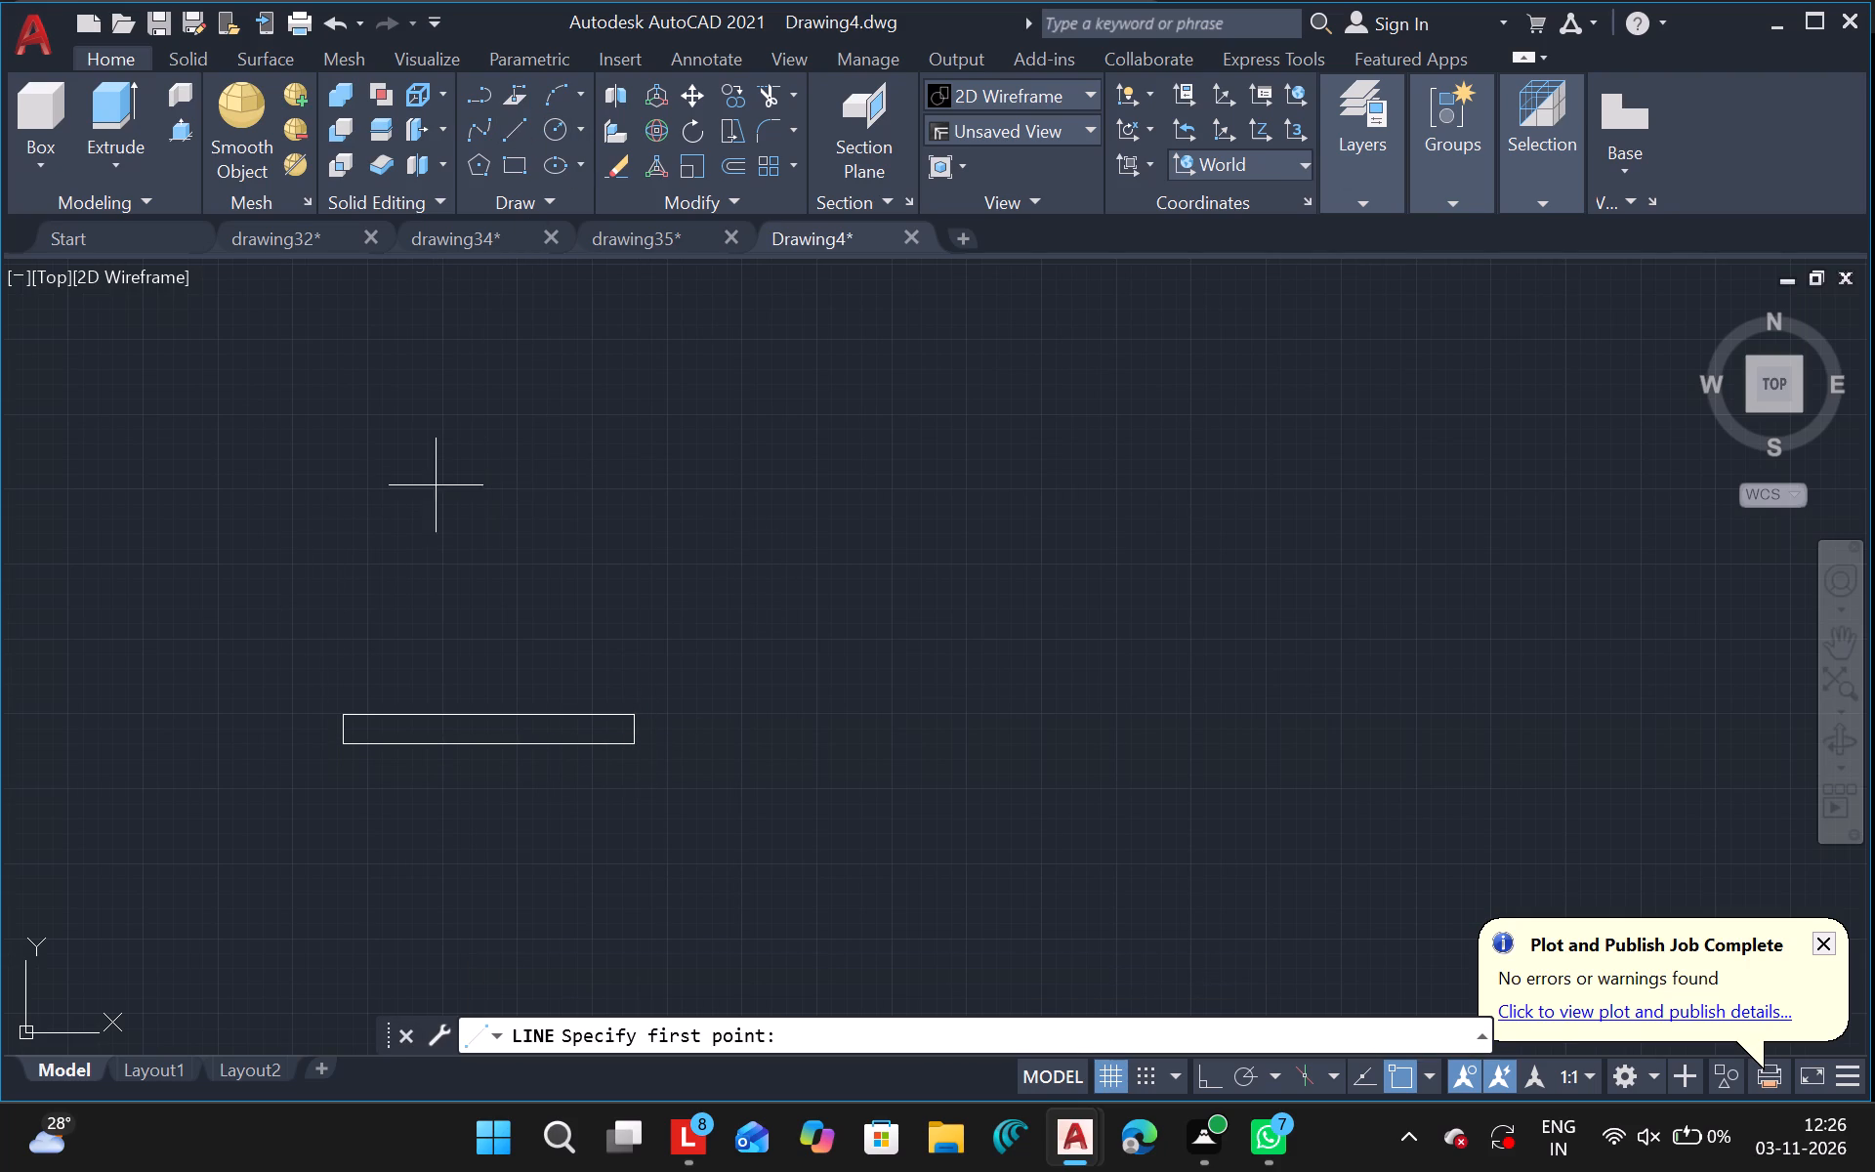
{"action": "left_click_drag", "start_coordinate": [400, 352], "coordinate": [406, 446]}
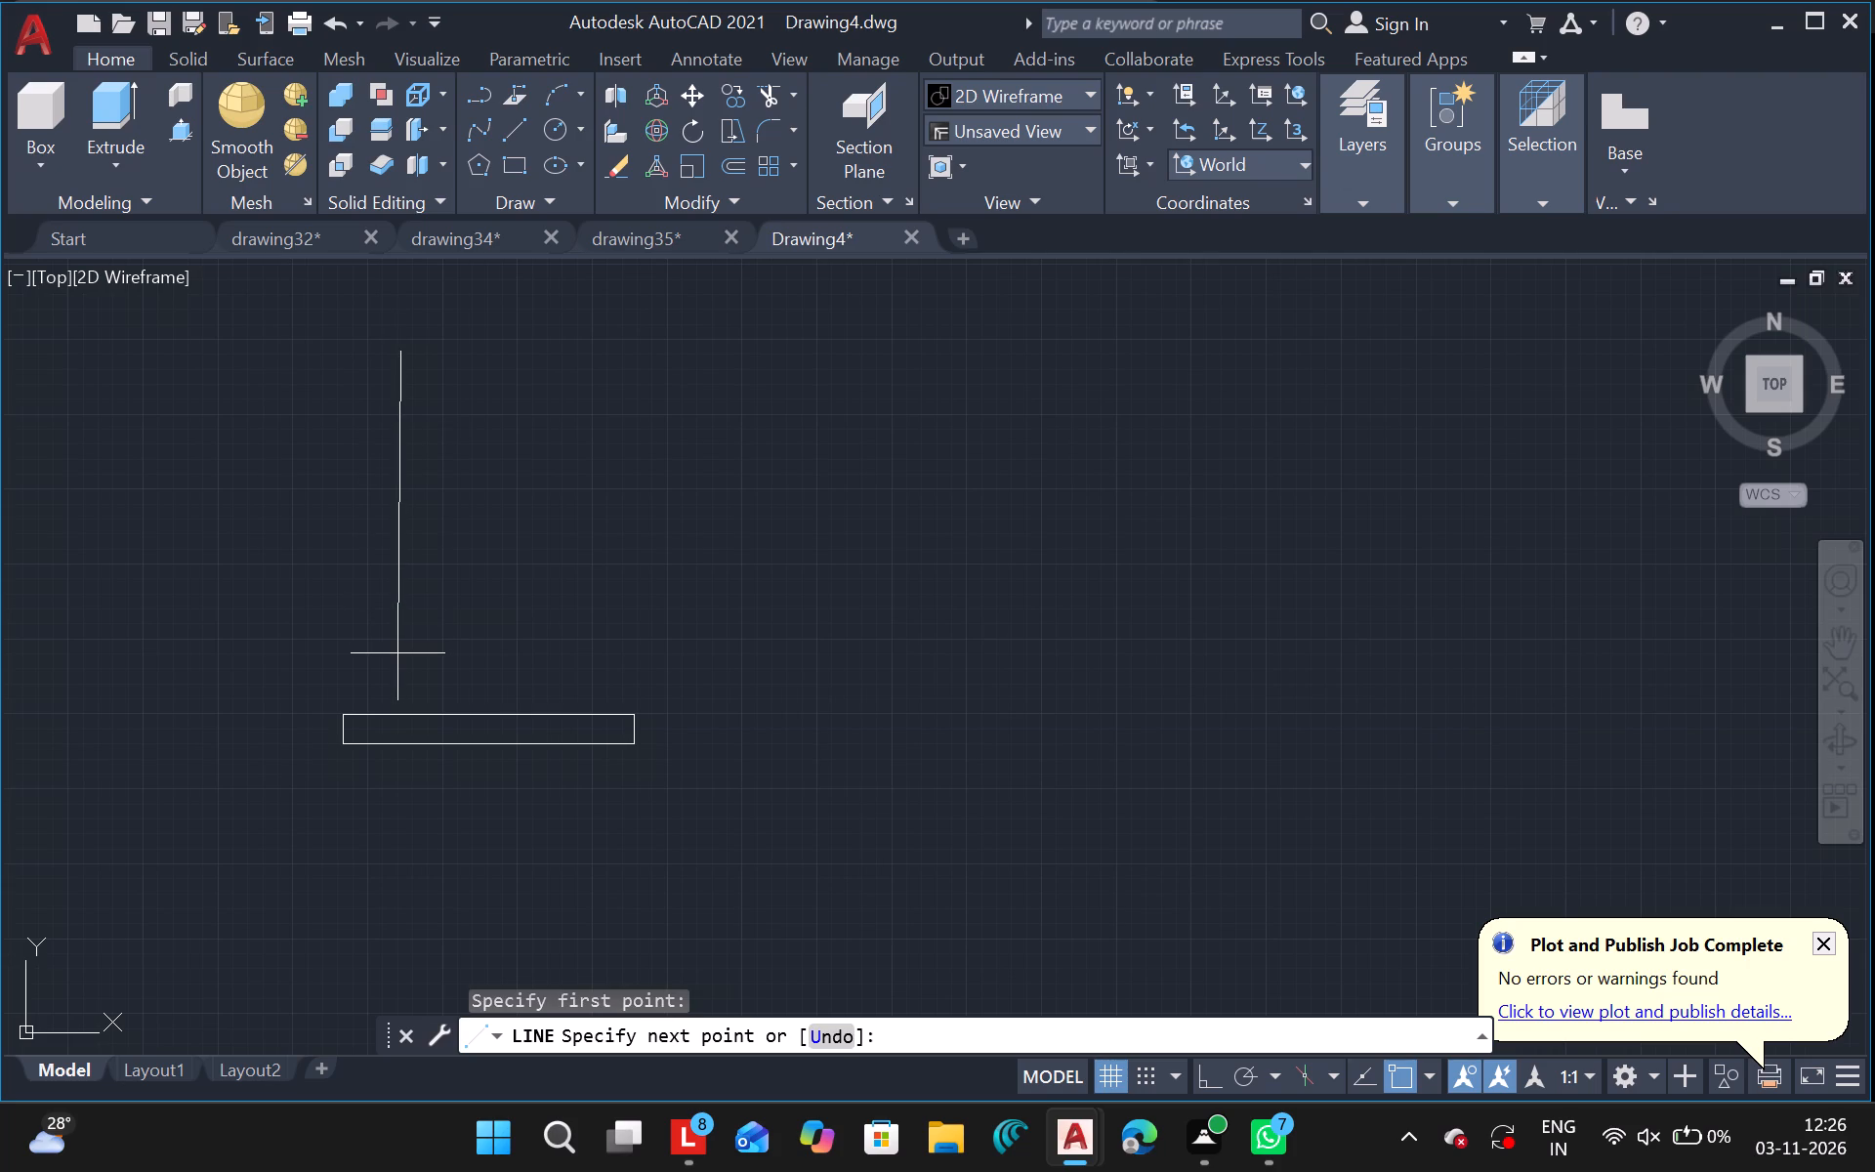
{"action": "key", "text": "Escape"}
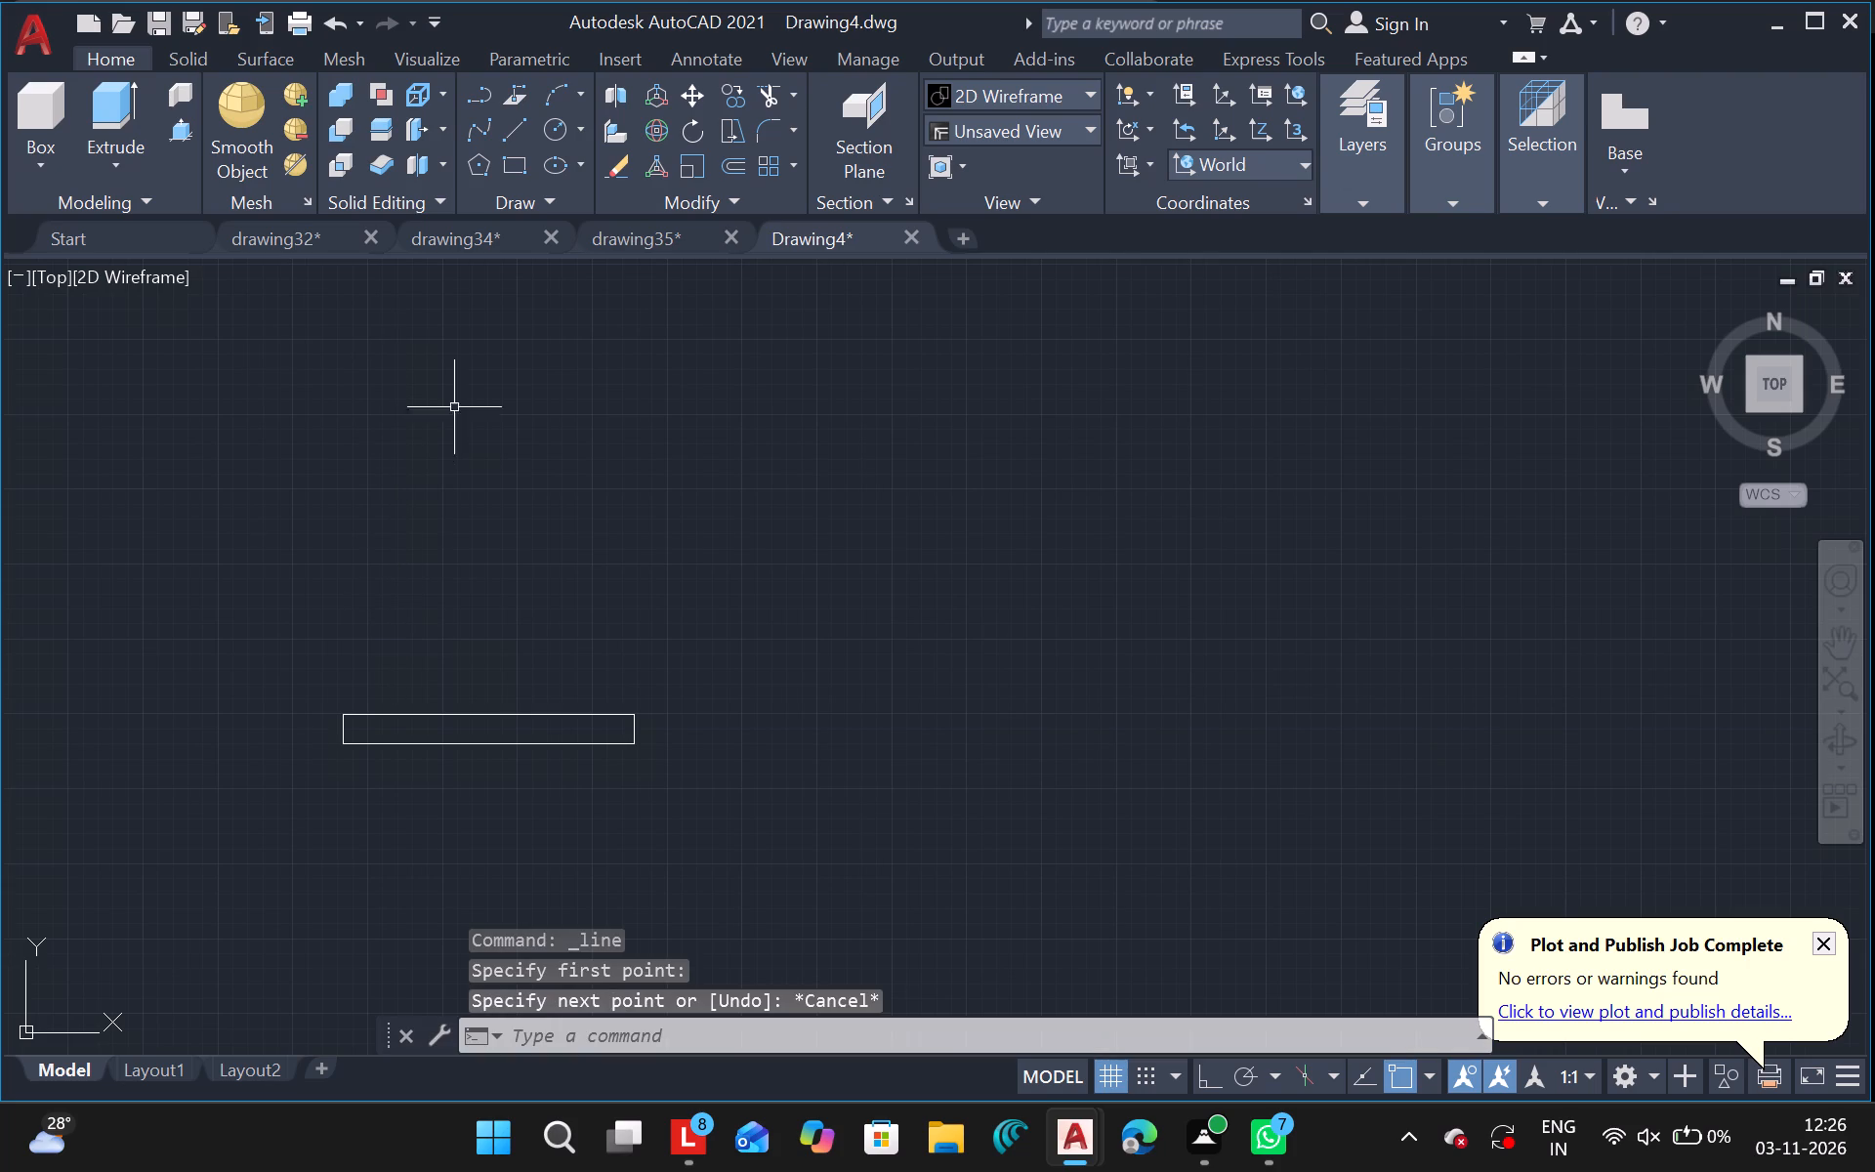
Draw a vertical line from well above the rectangle down through its left part, ending just below it.
{"action": "left_click", "coordinate": [513, 138]}
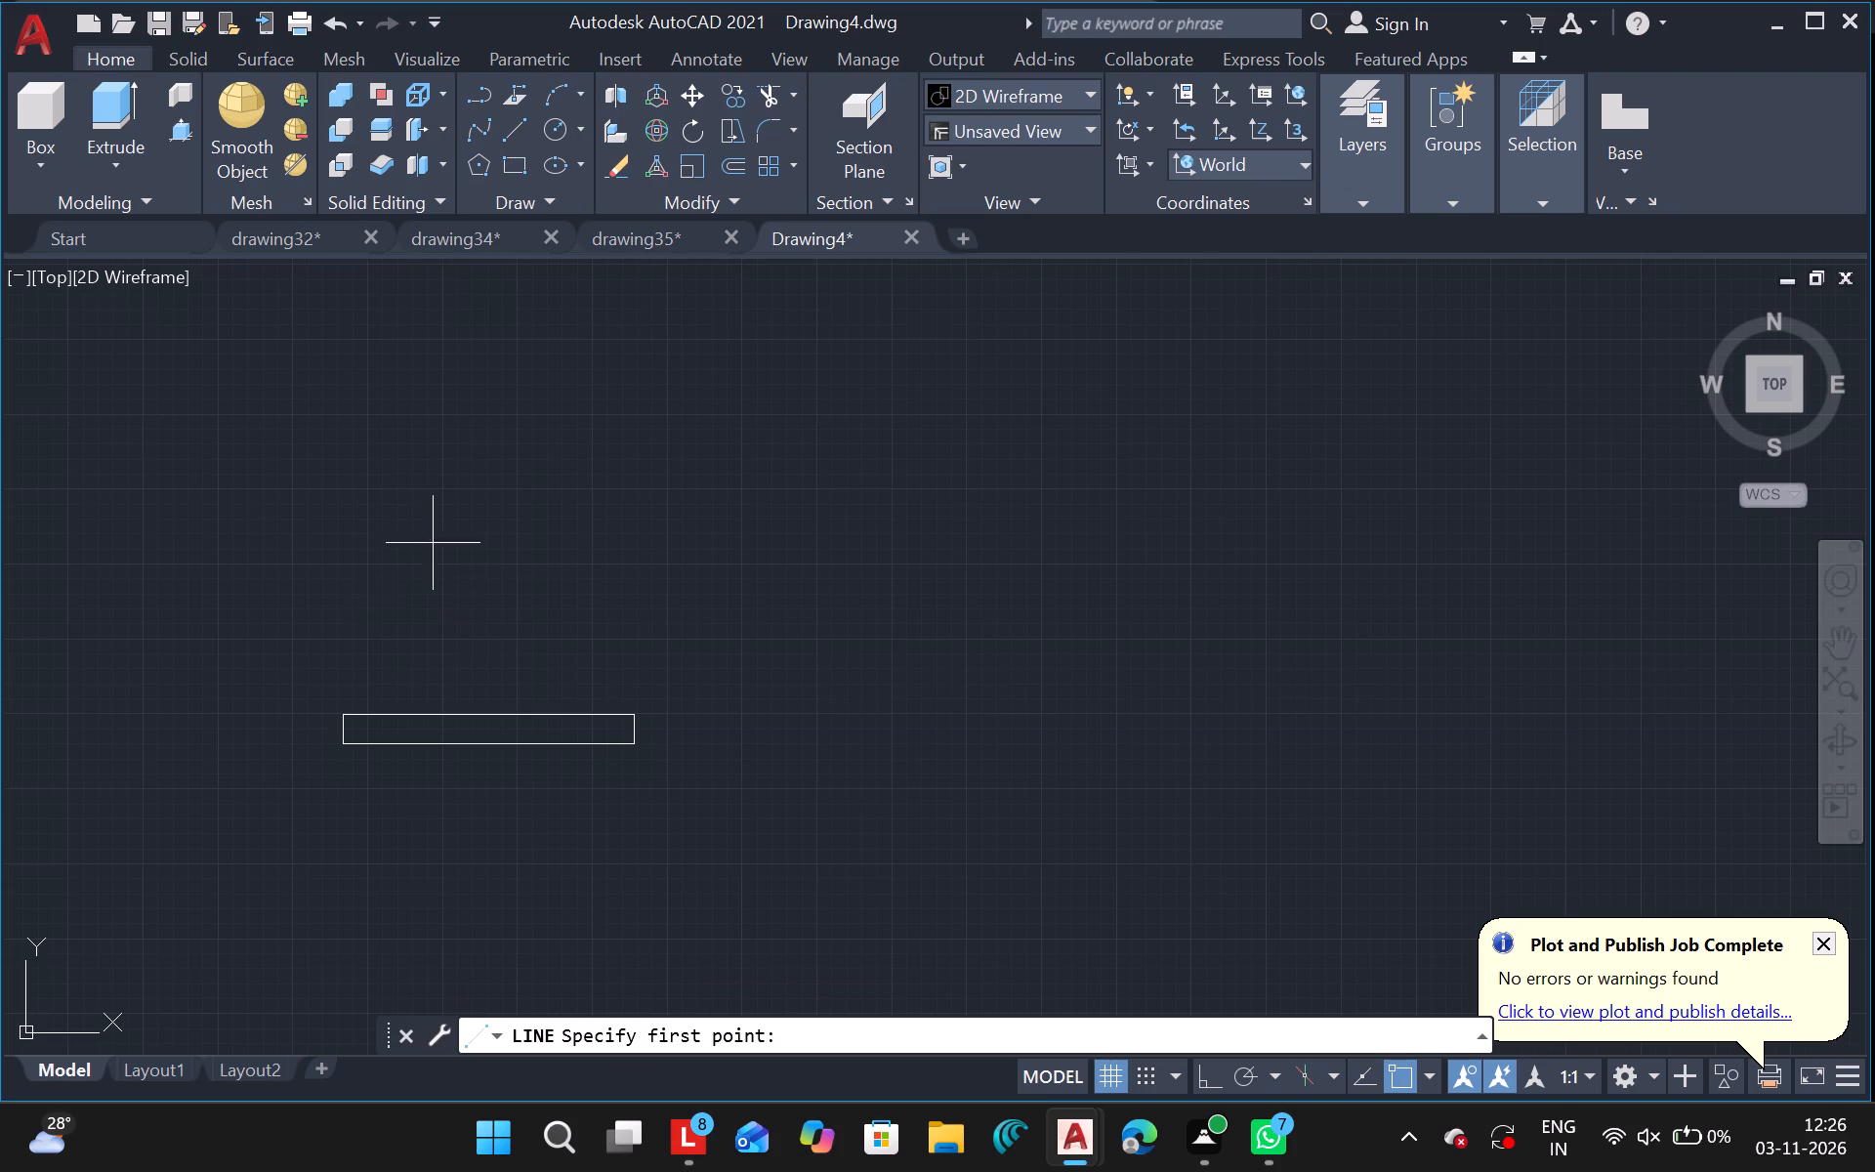
{"action": "left_click_drag", "start_coordinate": [412, 452], "coordinate": [403, 698]}
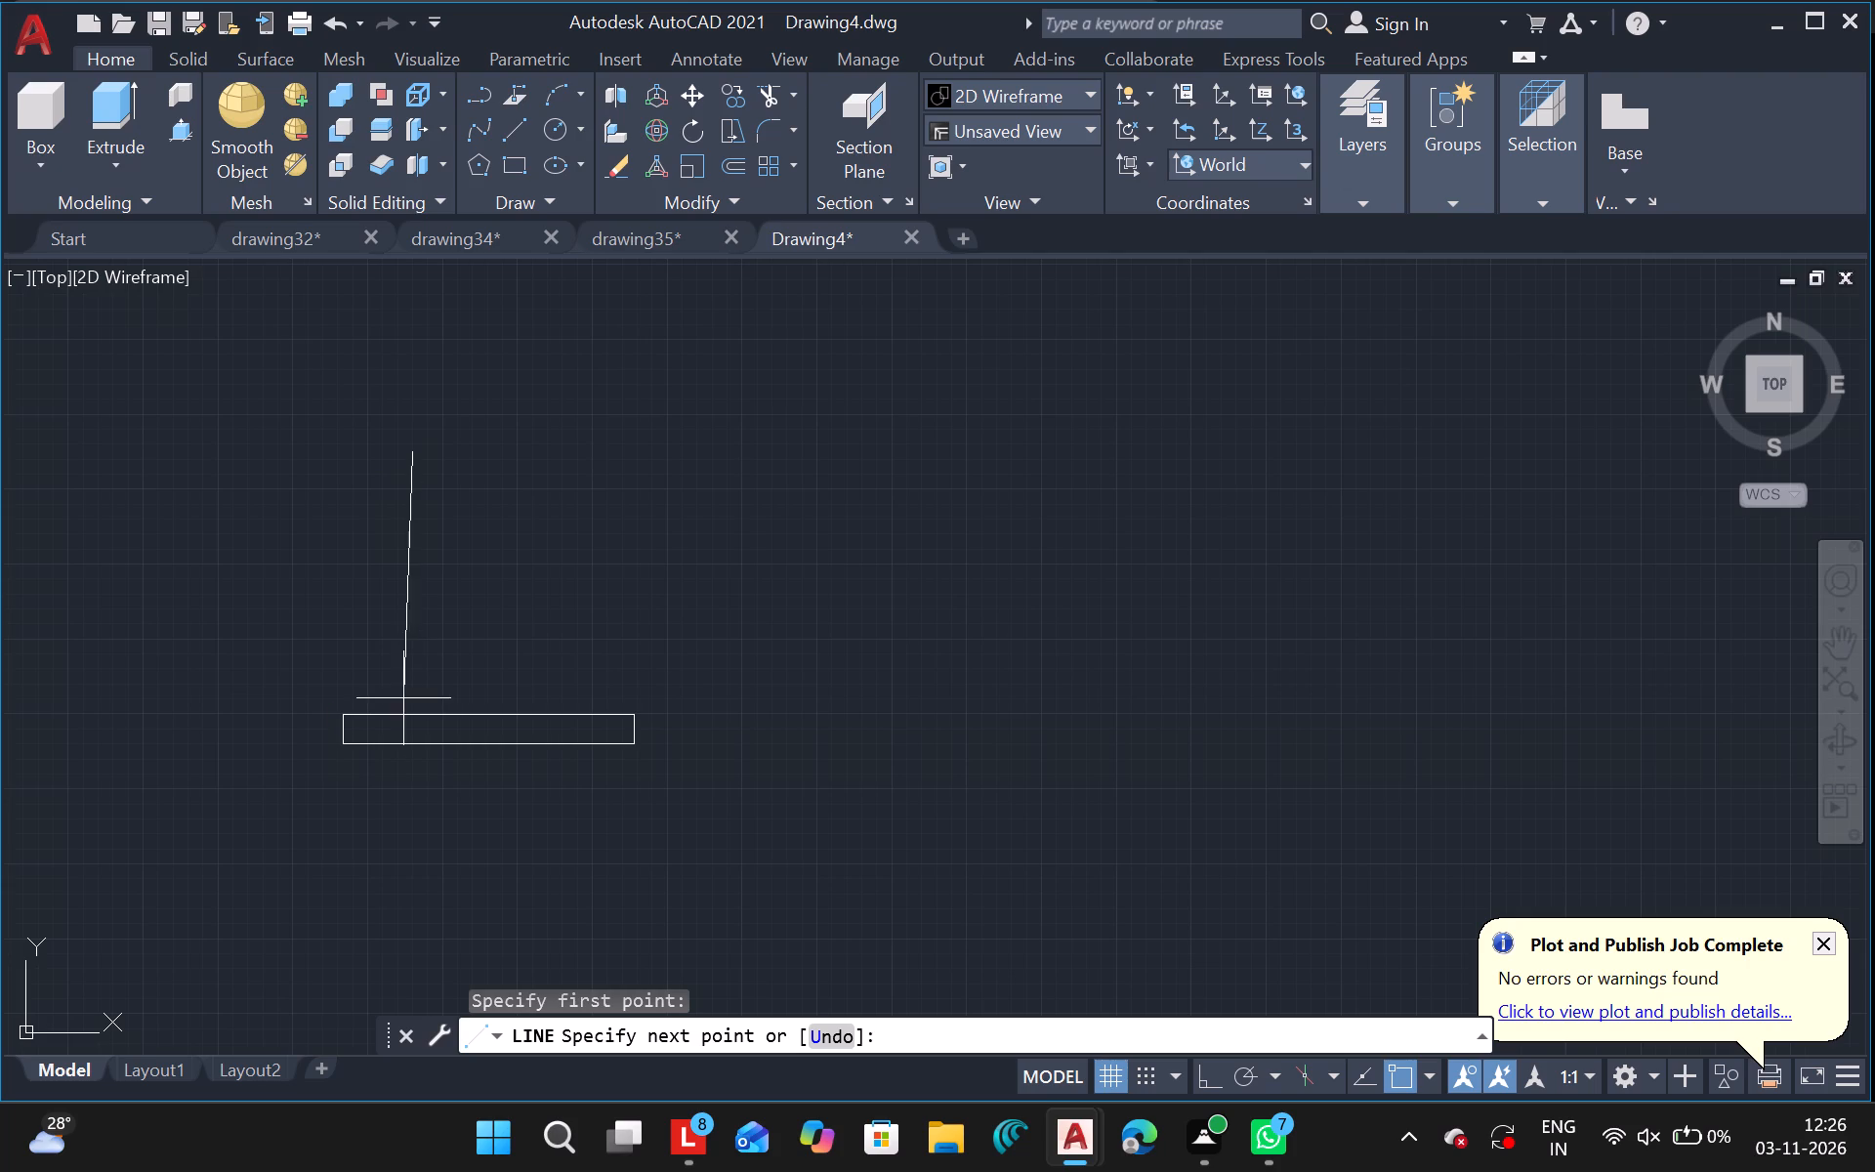
{"action": "left_click", "coordinate": [412, 784]}
{"action": "key", "text": "Escape"}
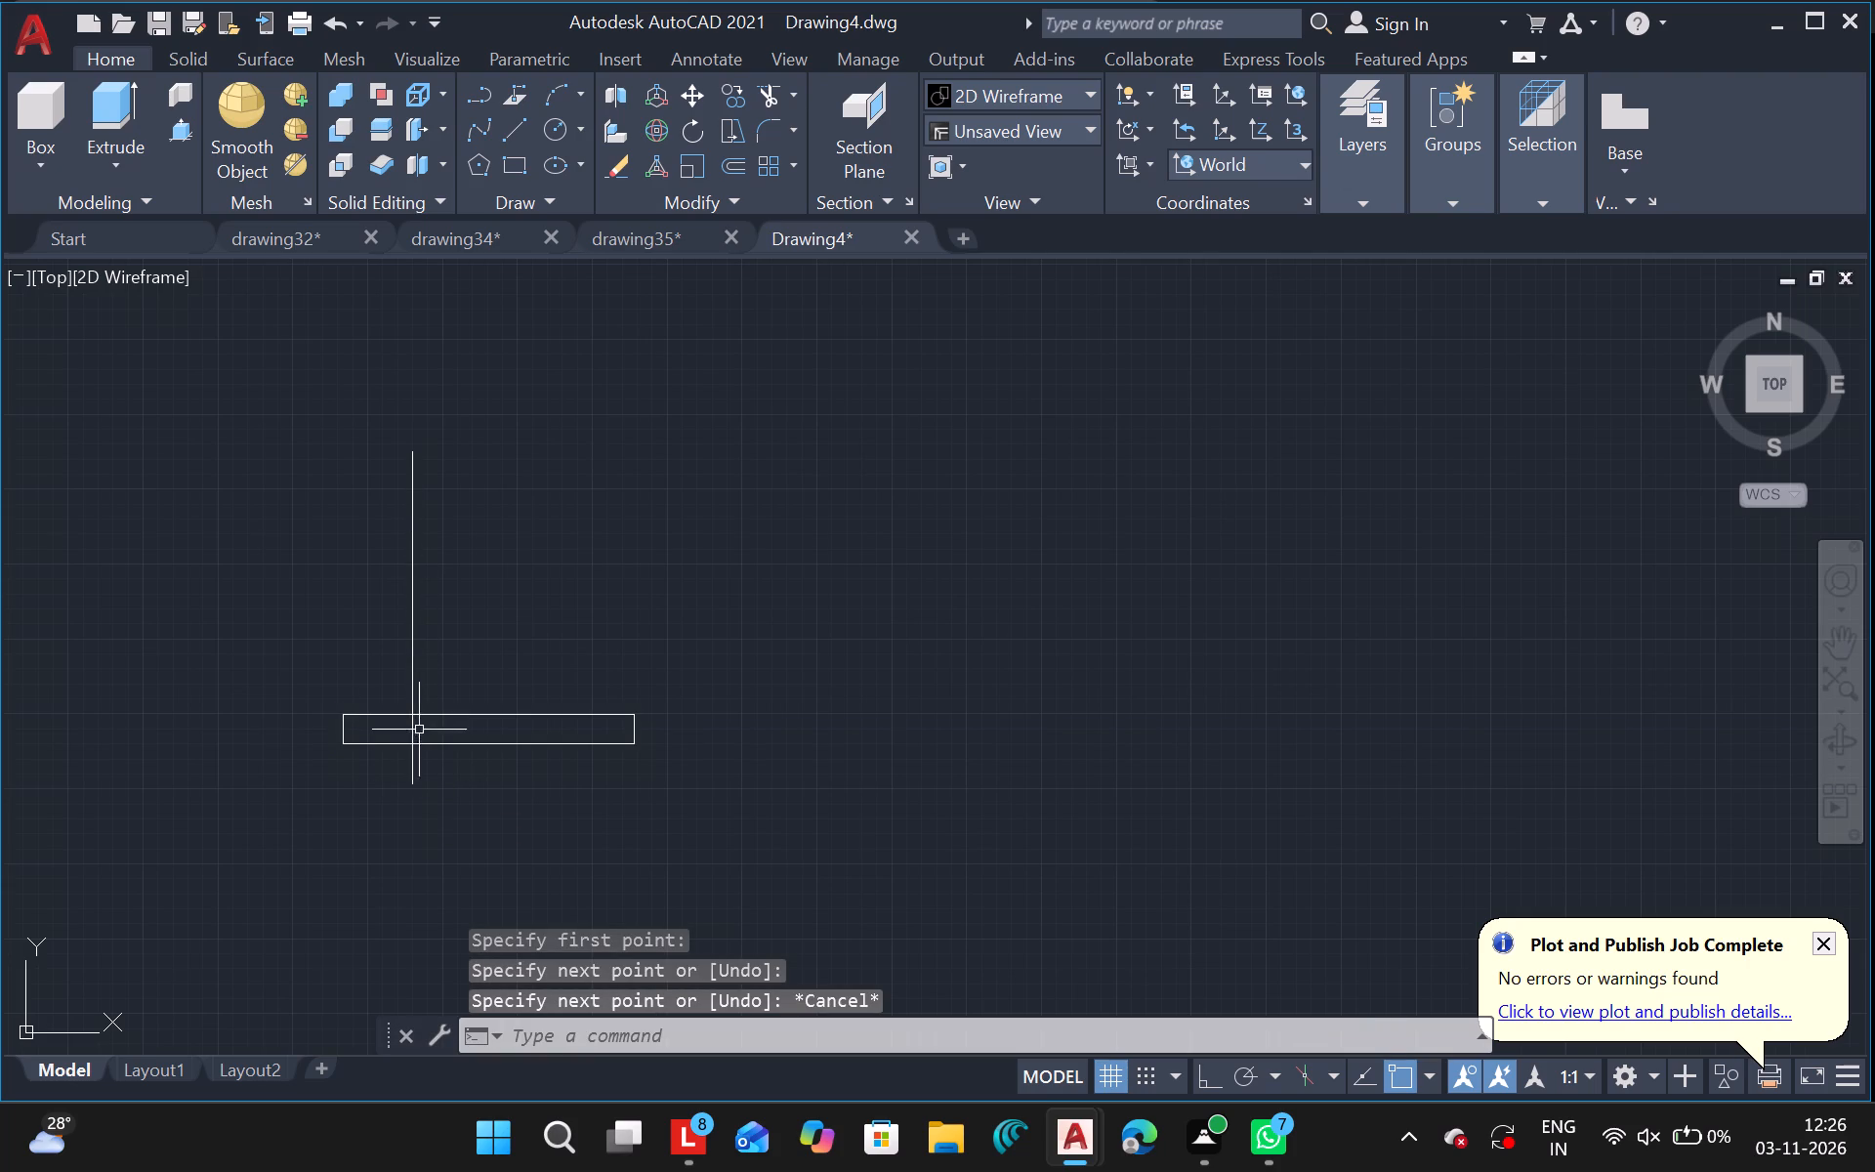
Copy the vertical line twice: once near the rectangle's right end and once slightly left of the original.
{"action": "left_click_drag", "start_coordinate": [409, 721], "coordinate": [768, 808]}
{"action": "type", "text": "co"}
{"action": "left_click", "coordinate": [561, 721]}
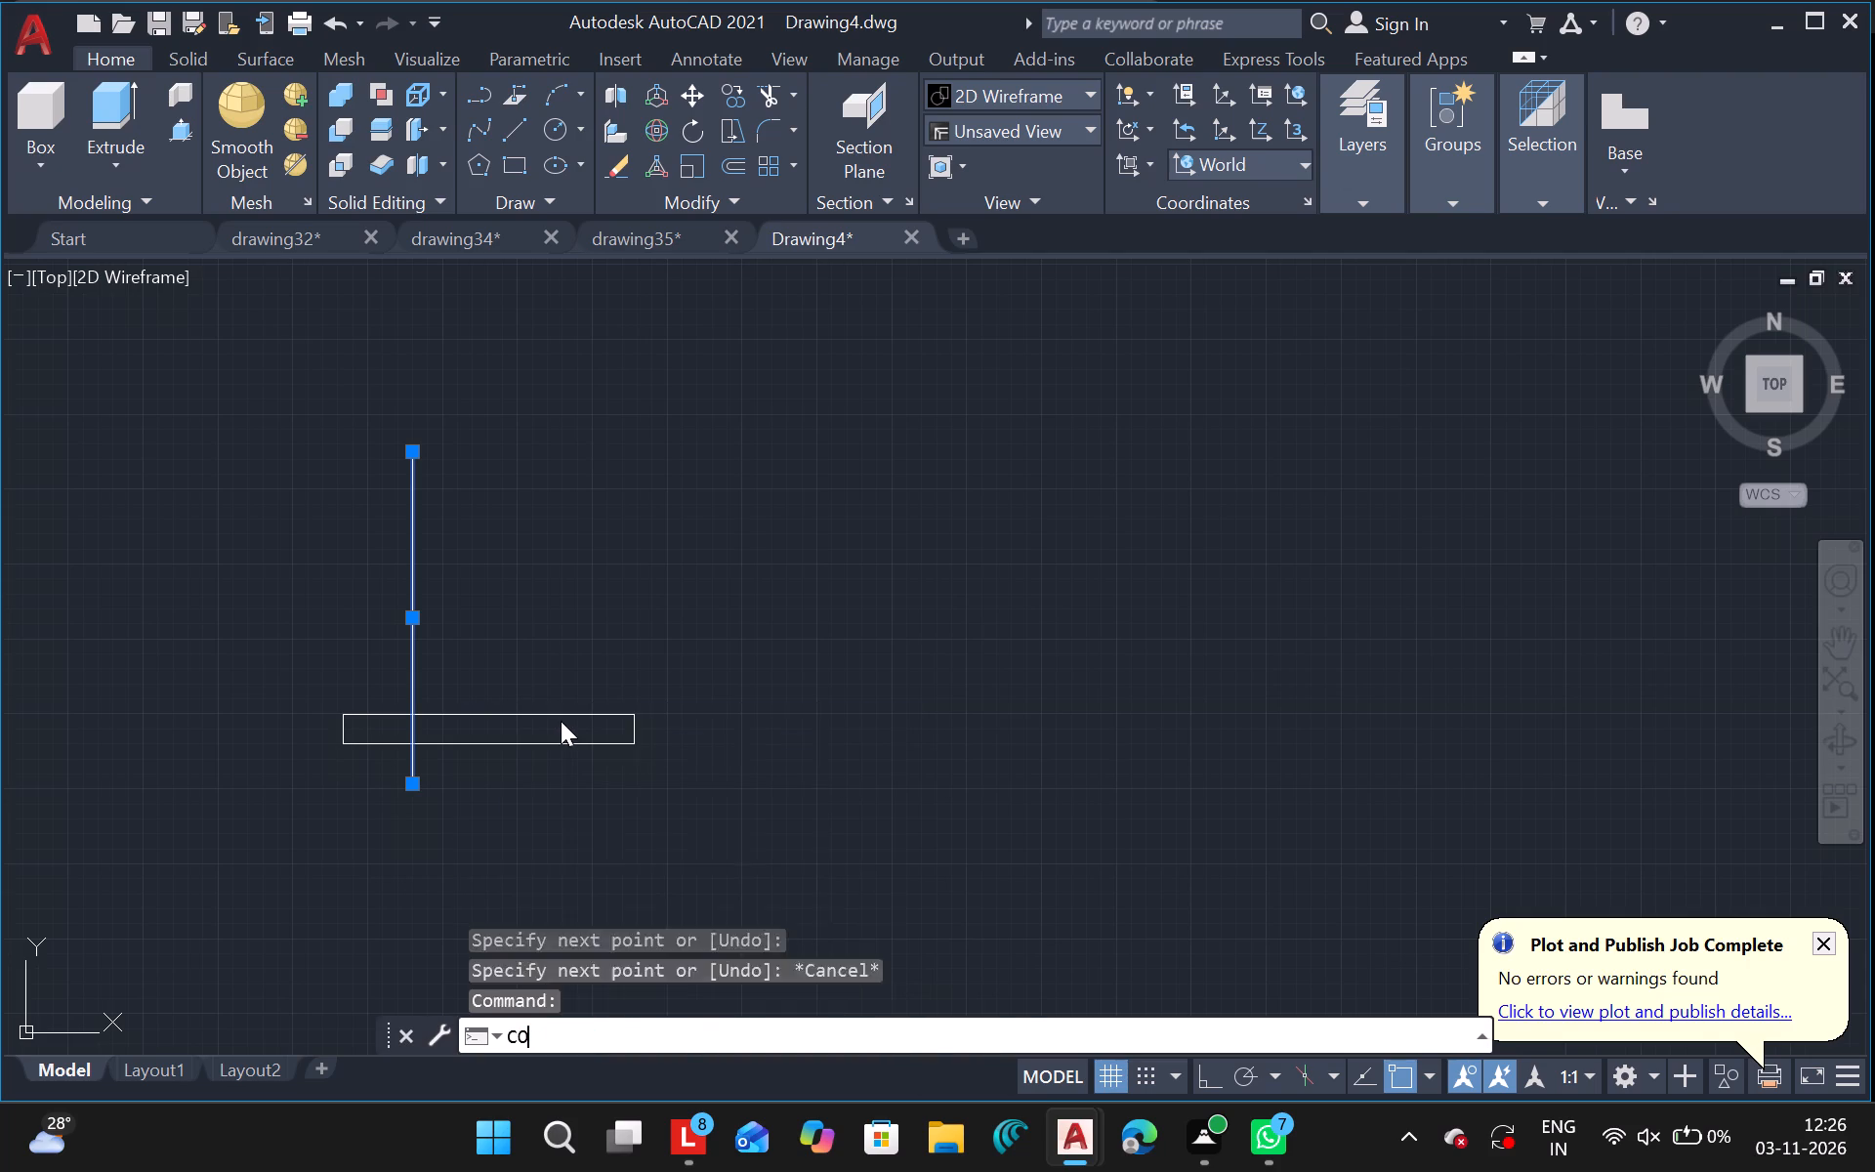
{"action": "left_click", "coordinate": [893, 737]}
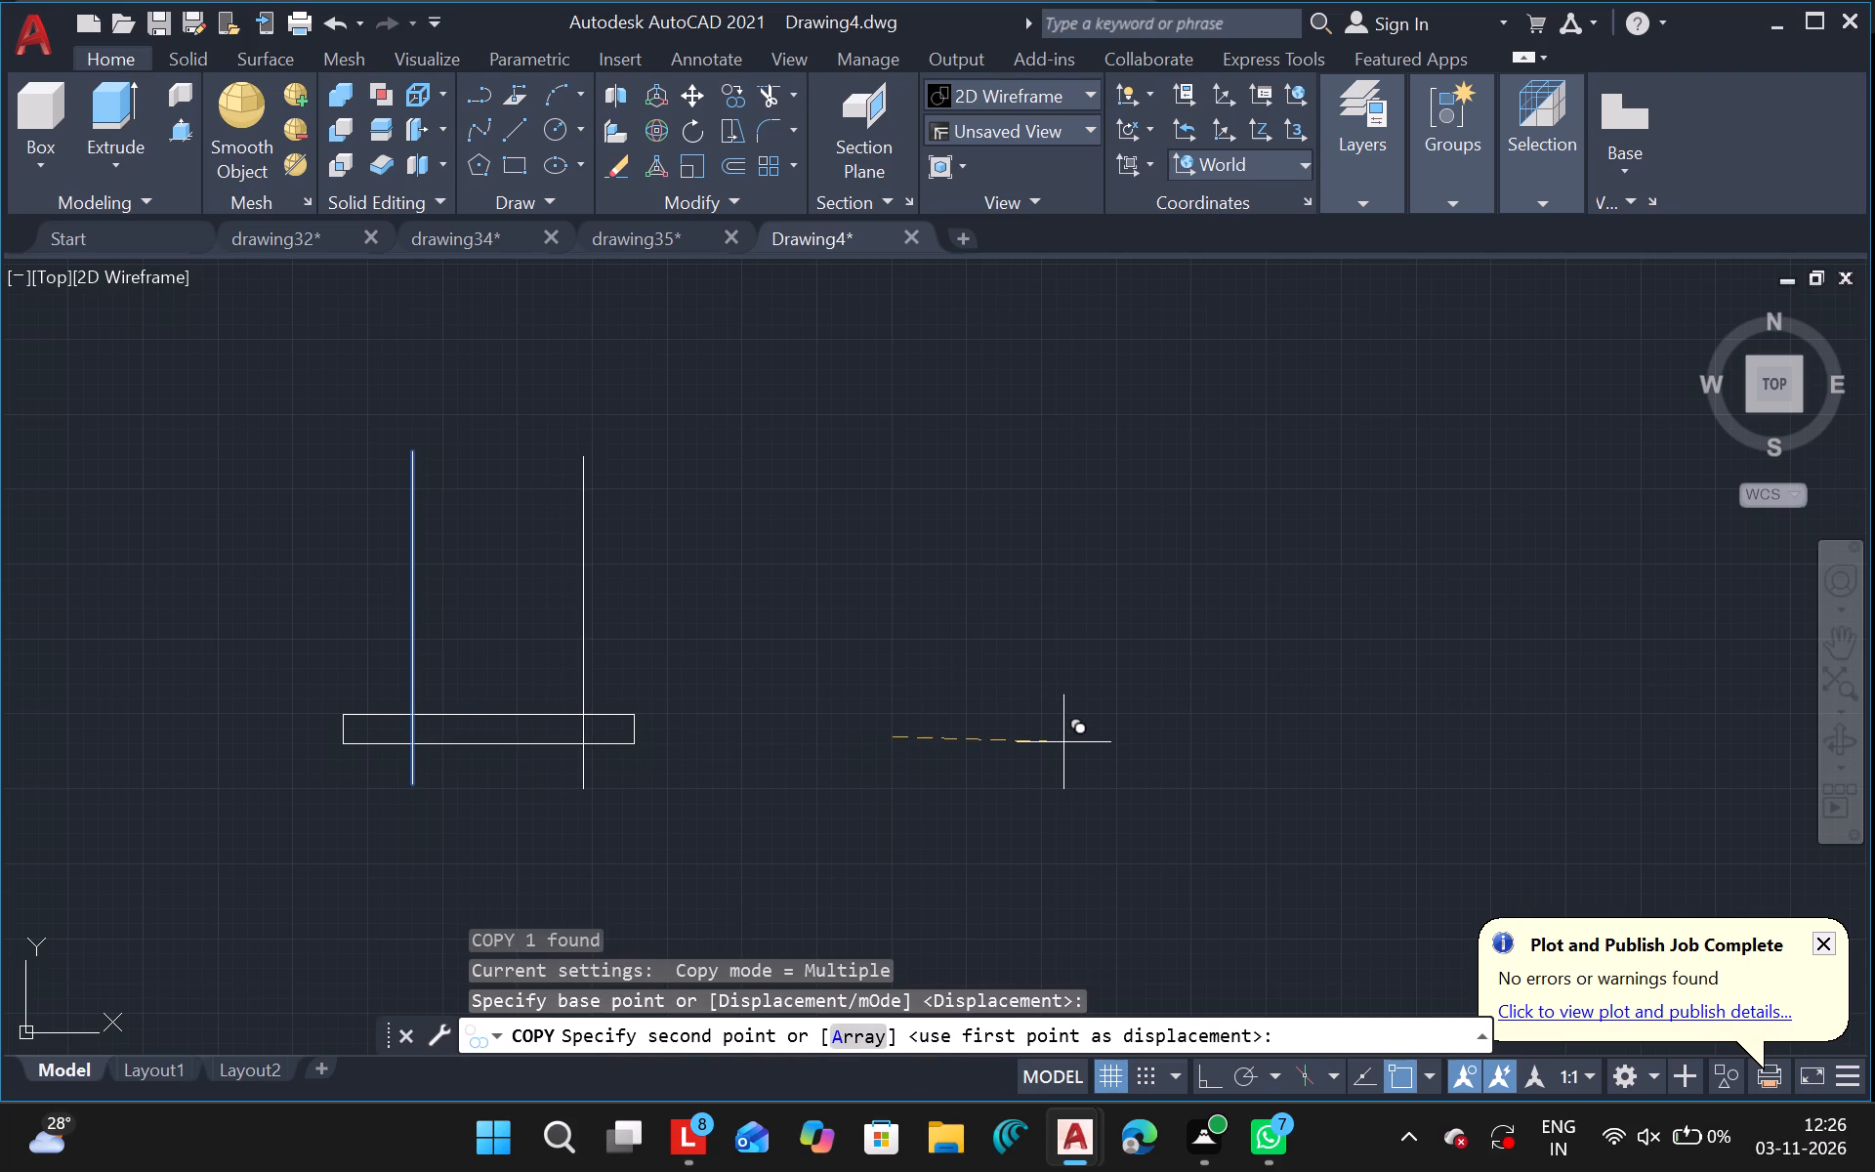
{"action": "left_click", "coordinate": [1075, 742]}
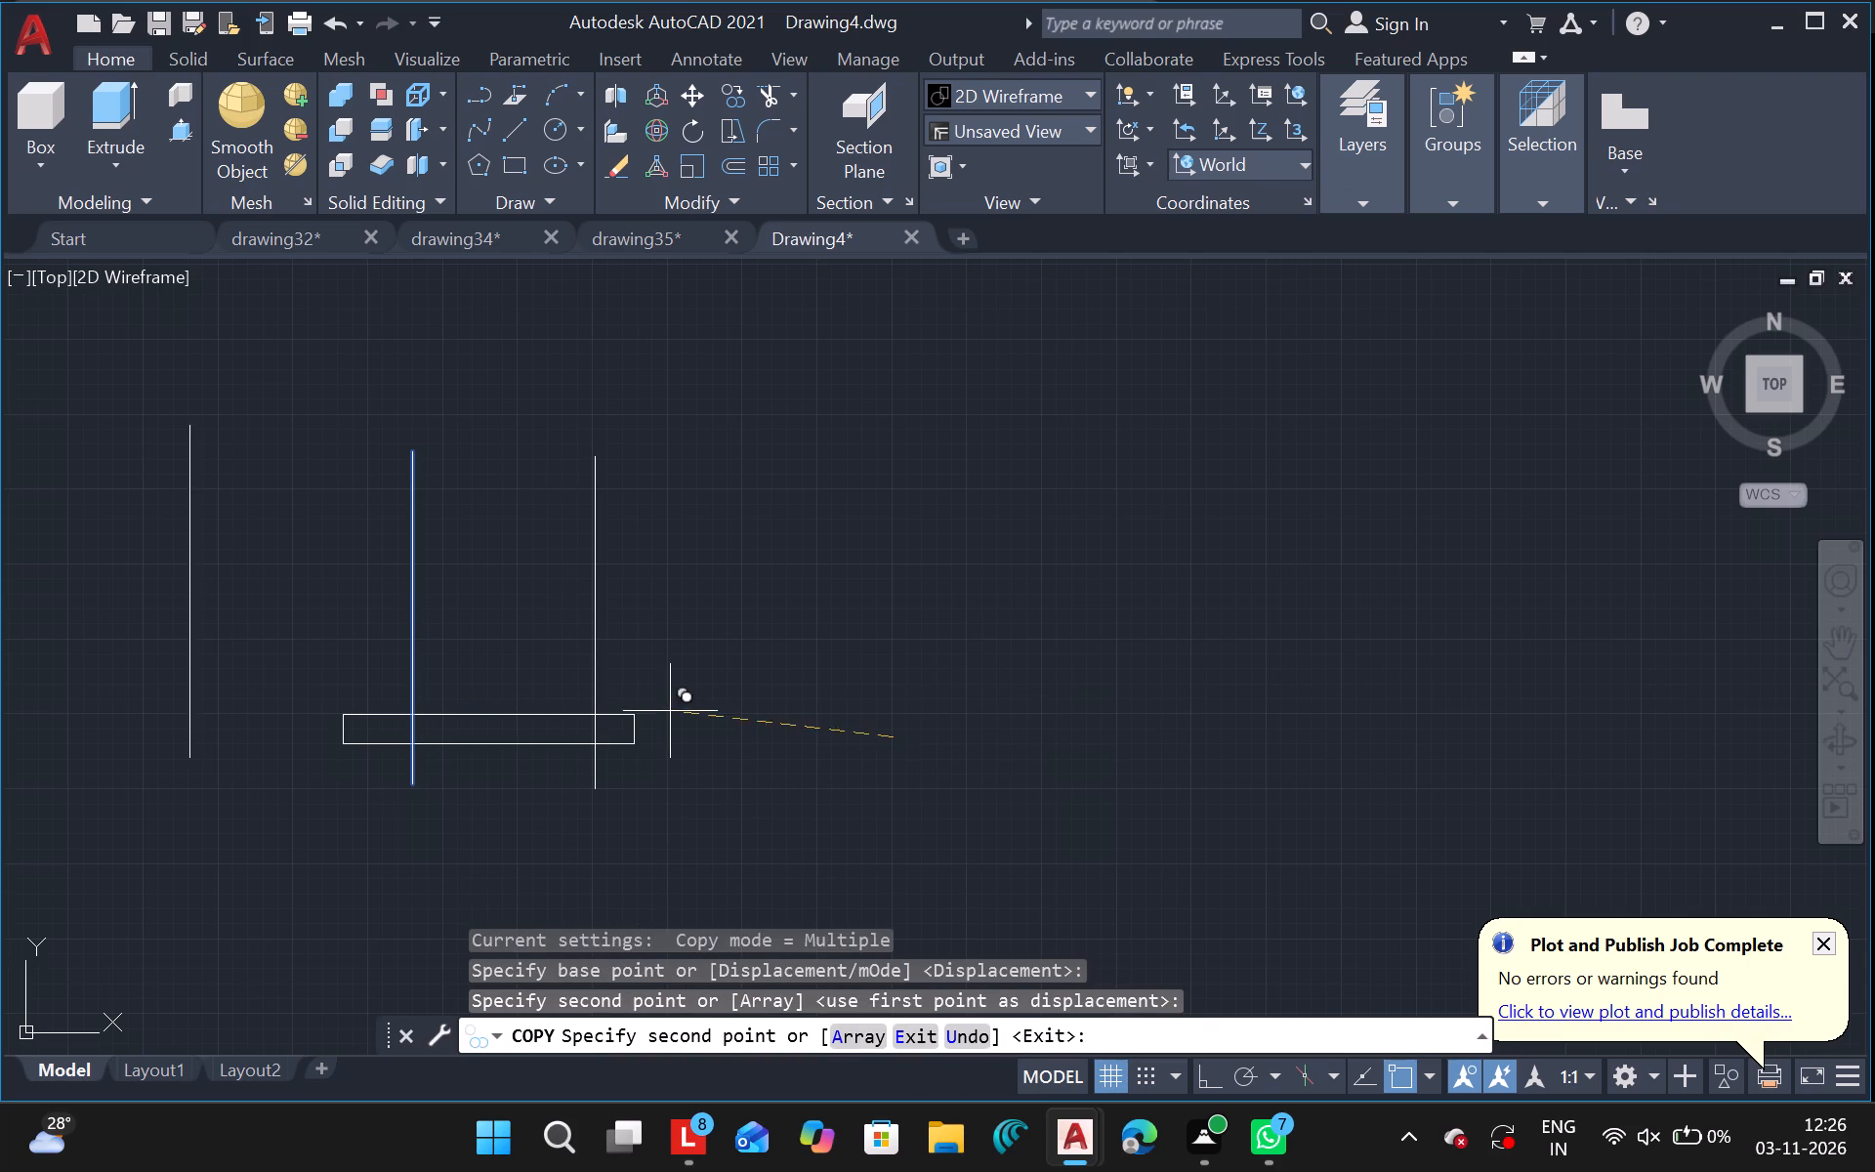
{"action": "left_click", "coordinate": [867, 741]}
{"action": "key", "text": "Escape"}
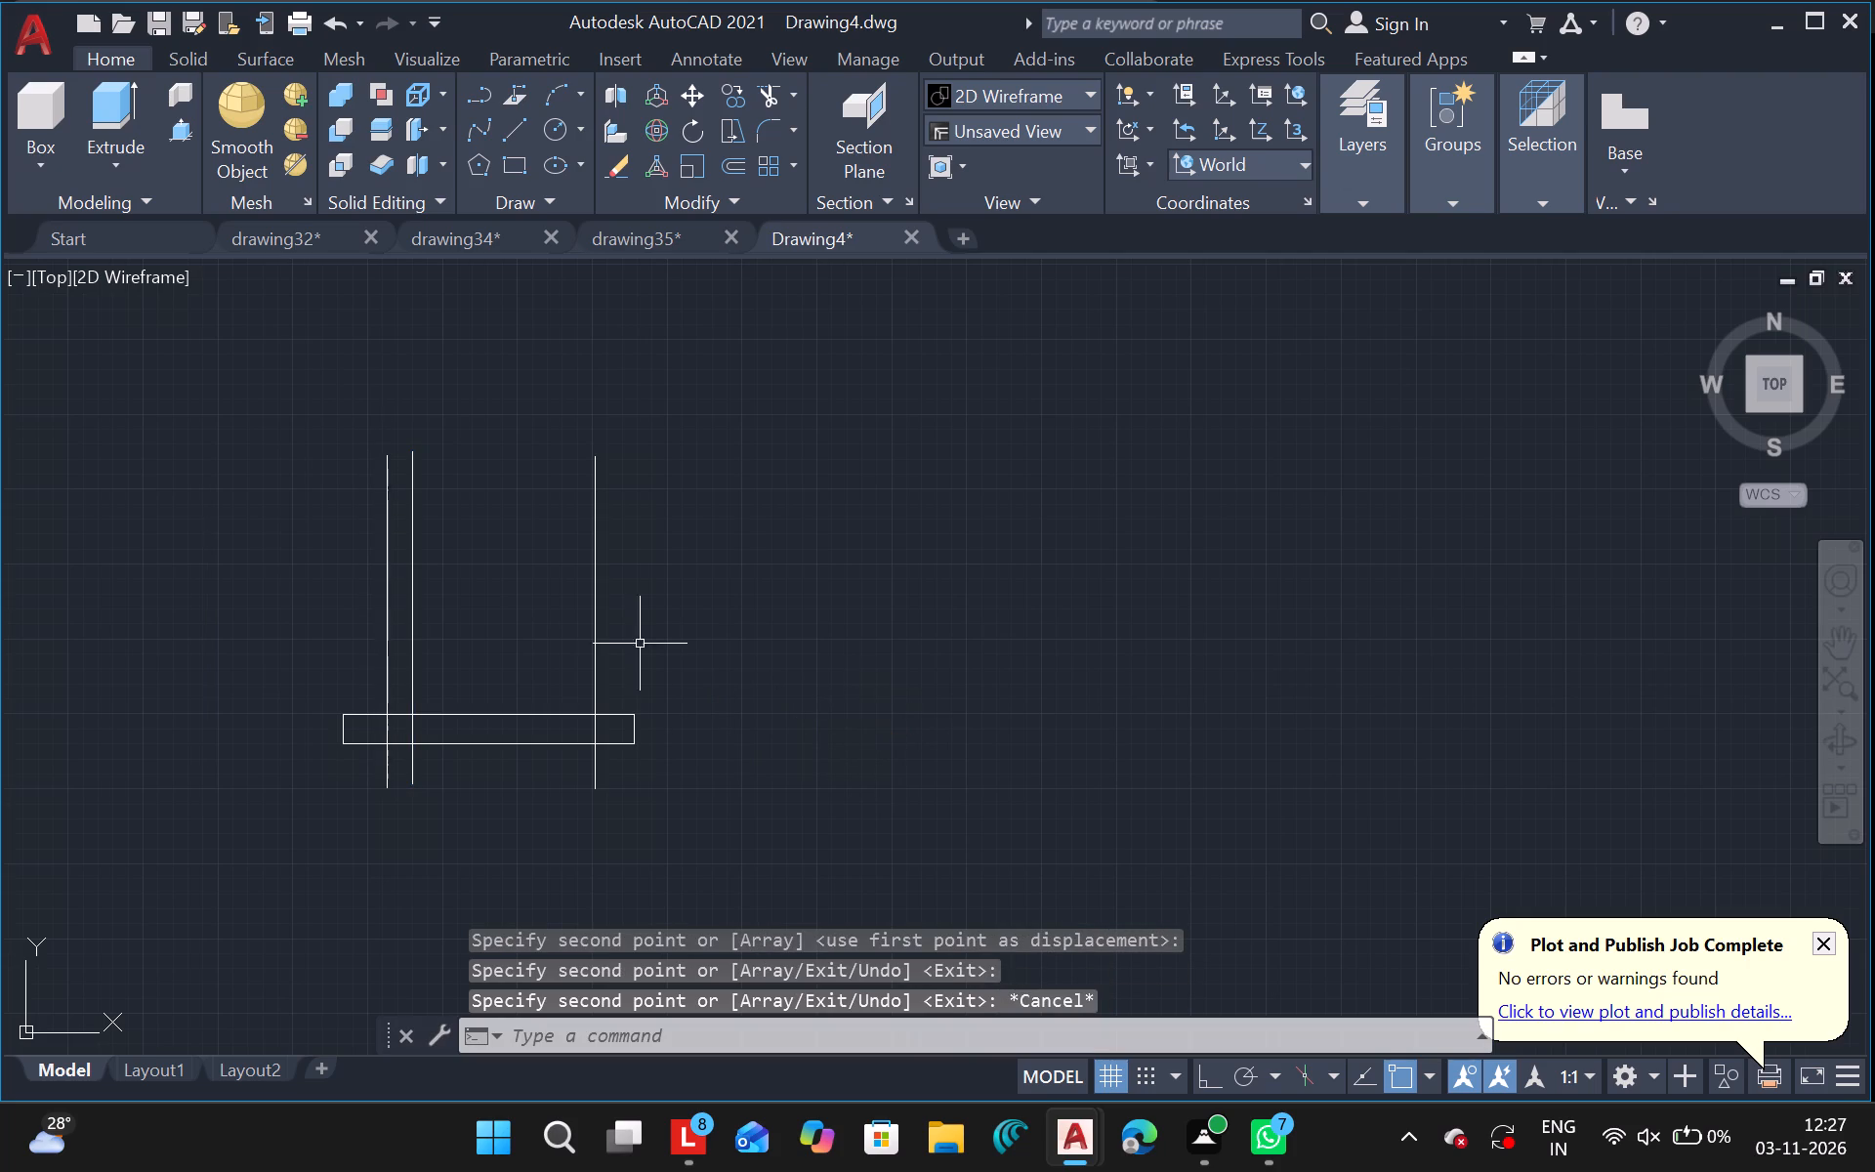
Delete the original vertical line, which lies between the two copies.
{"action": "left_click_drag", "start_coordinate": [412, 602], "coordinate": [677, 832]}
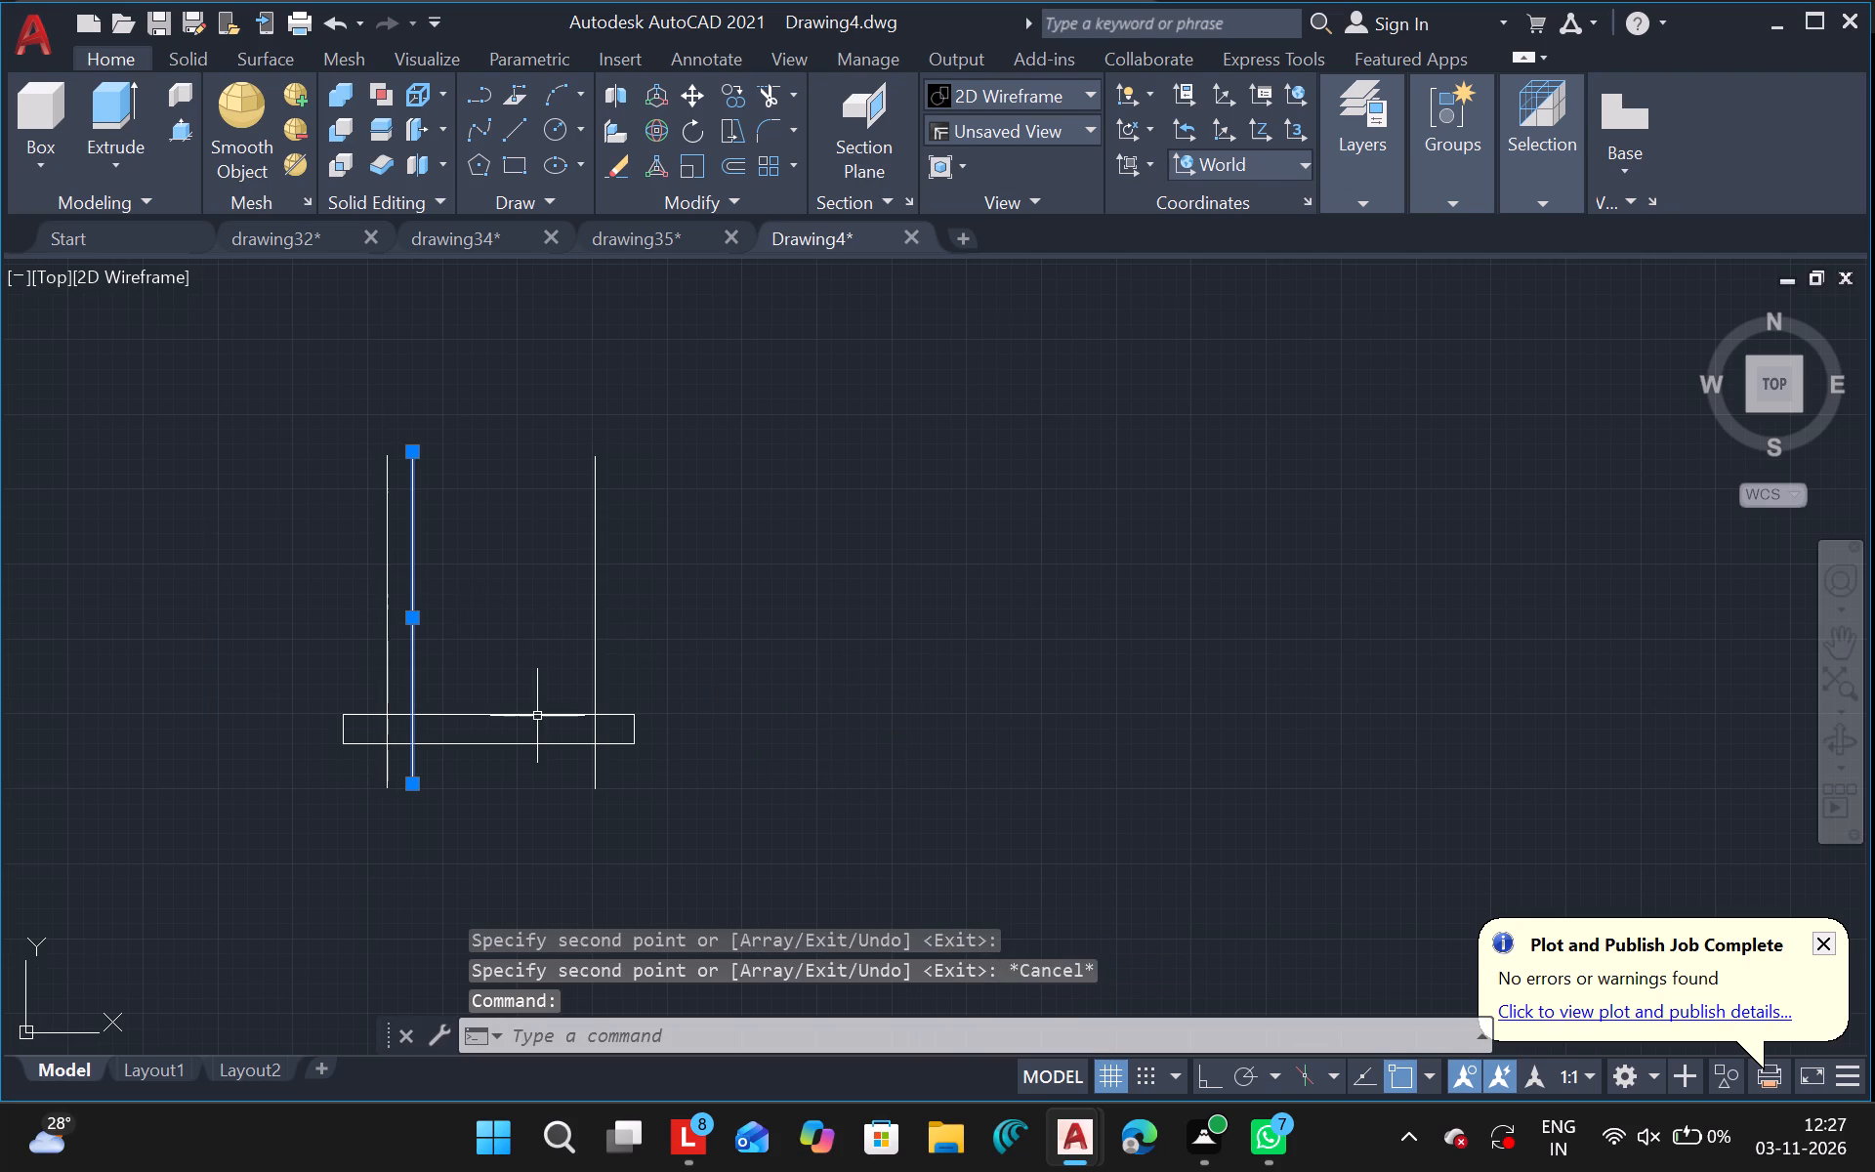
{"action": "key", "text": "Delete"}
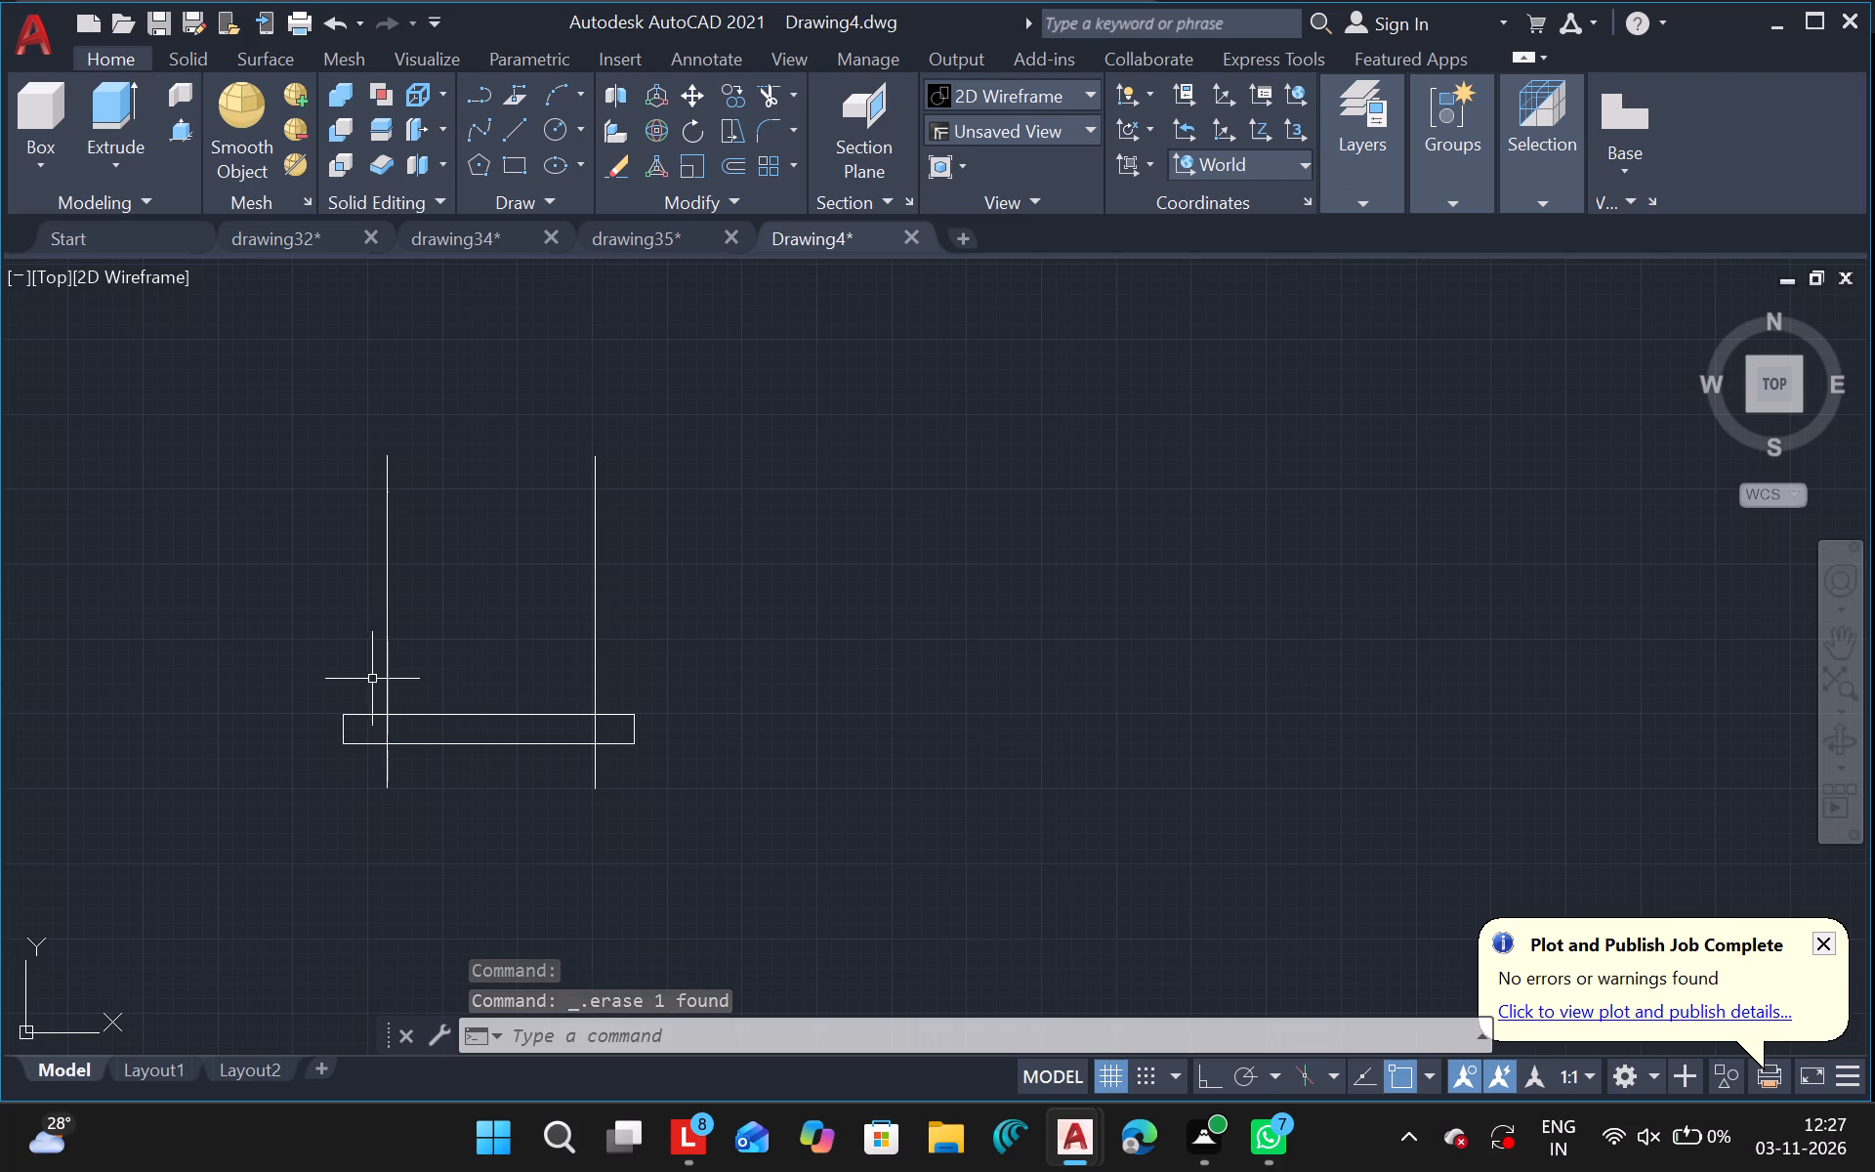
Move the right vertical line slightly left, further in from the rectangle's right end.
{"action": "left_click", "coordinate": [599, 704]}
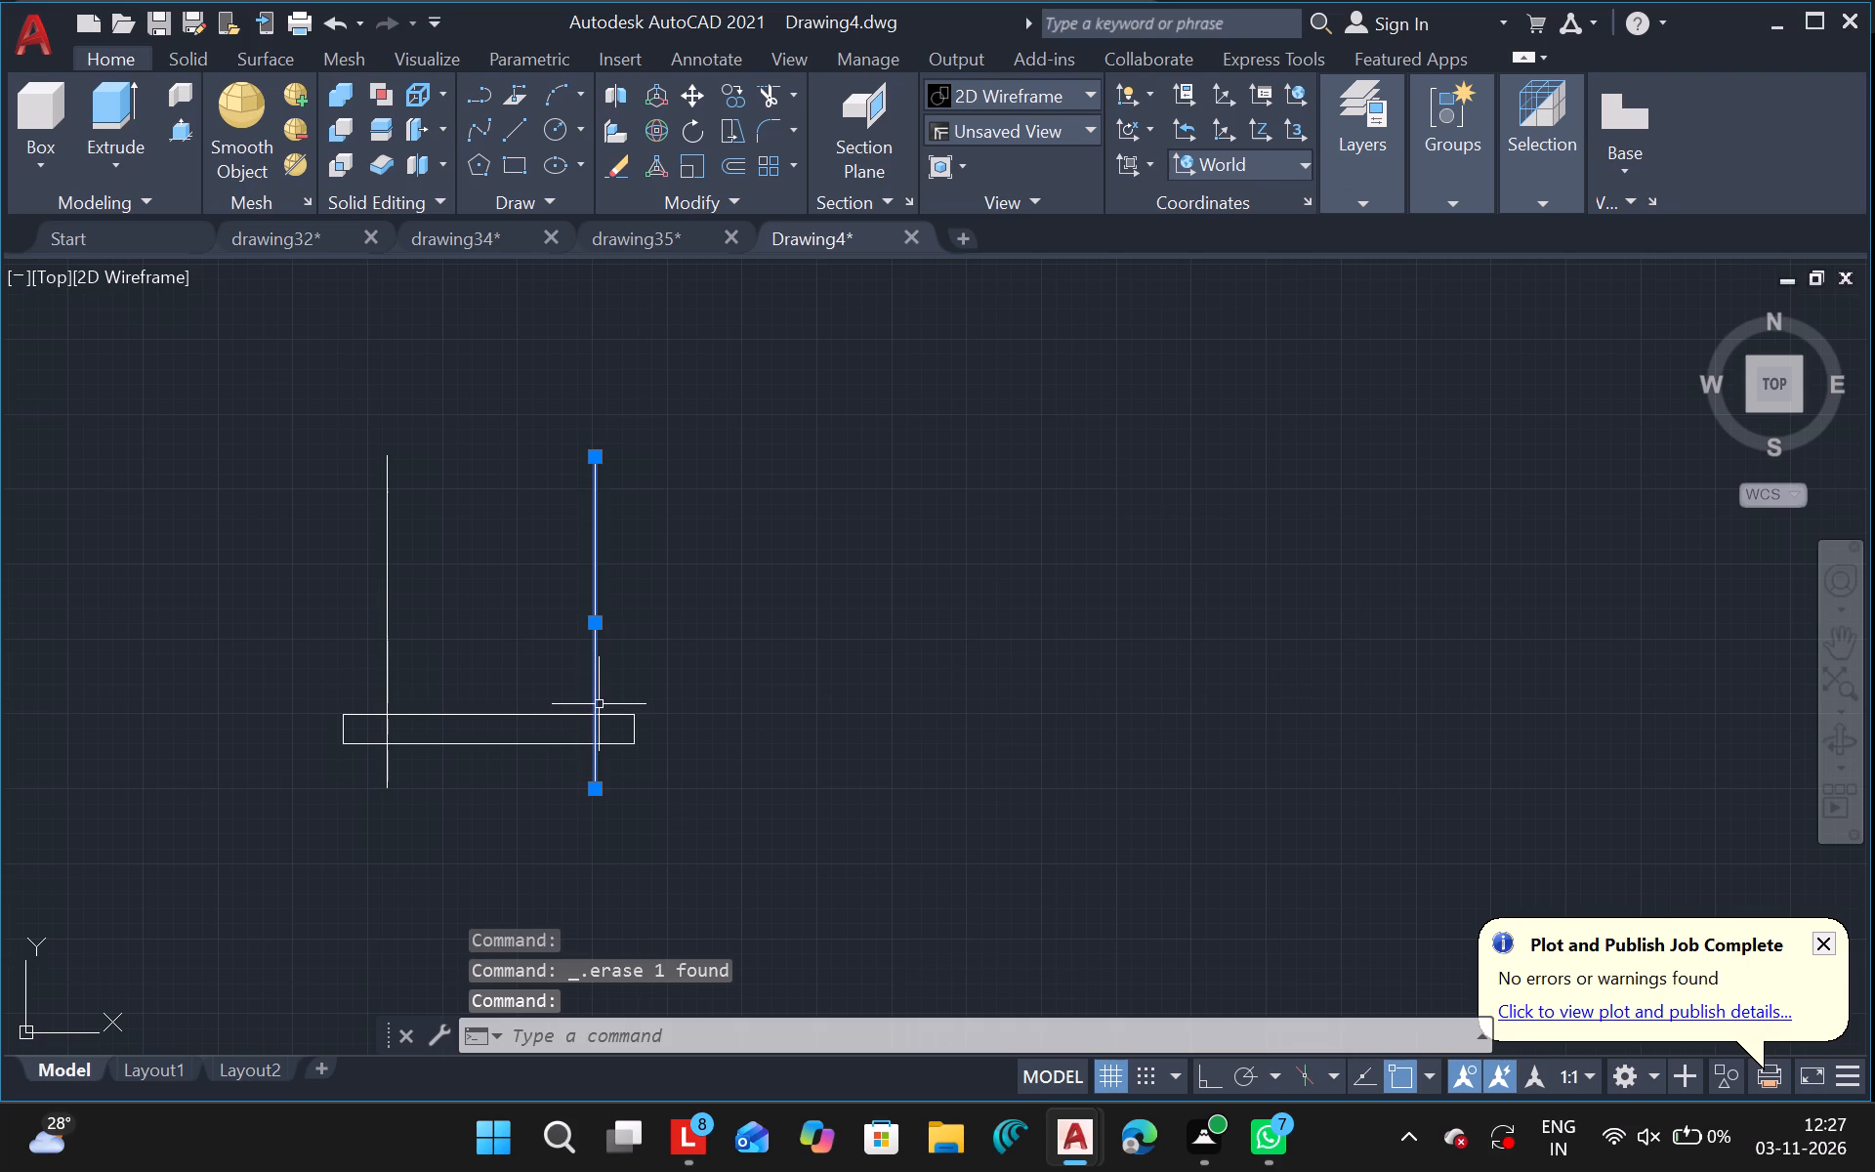
{"action": "type", "text": "mo"}
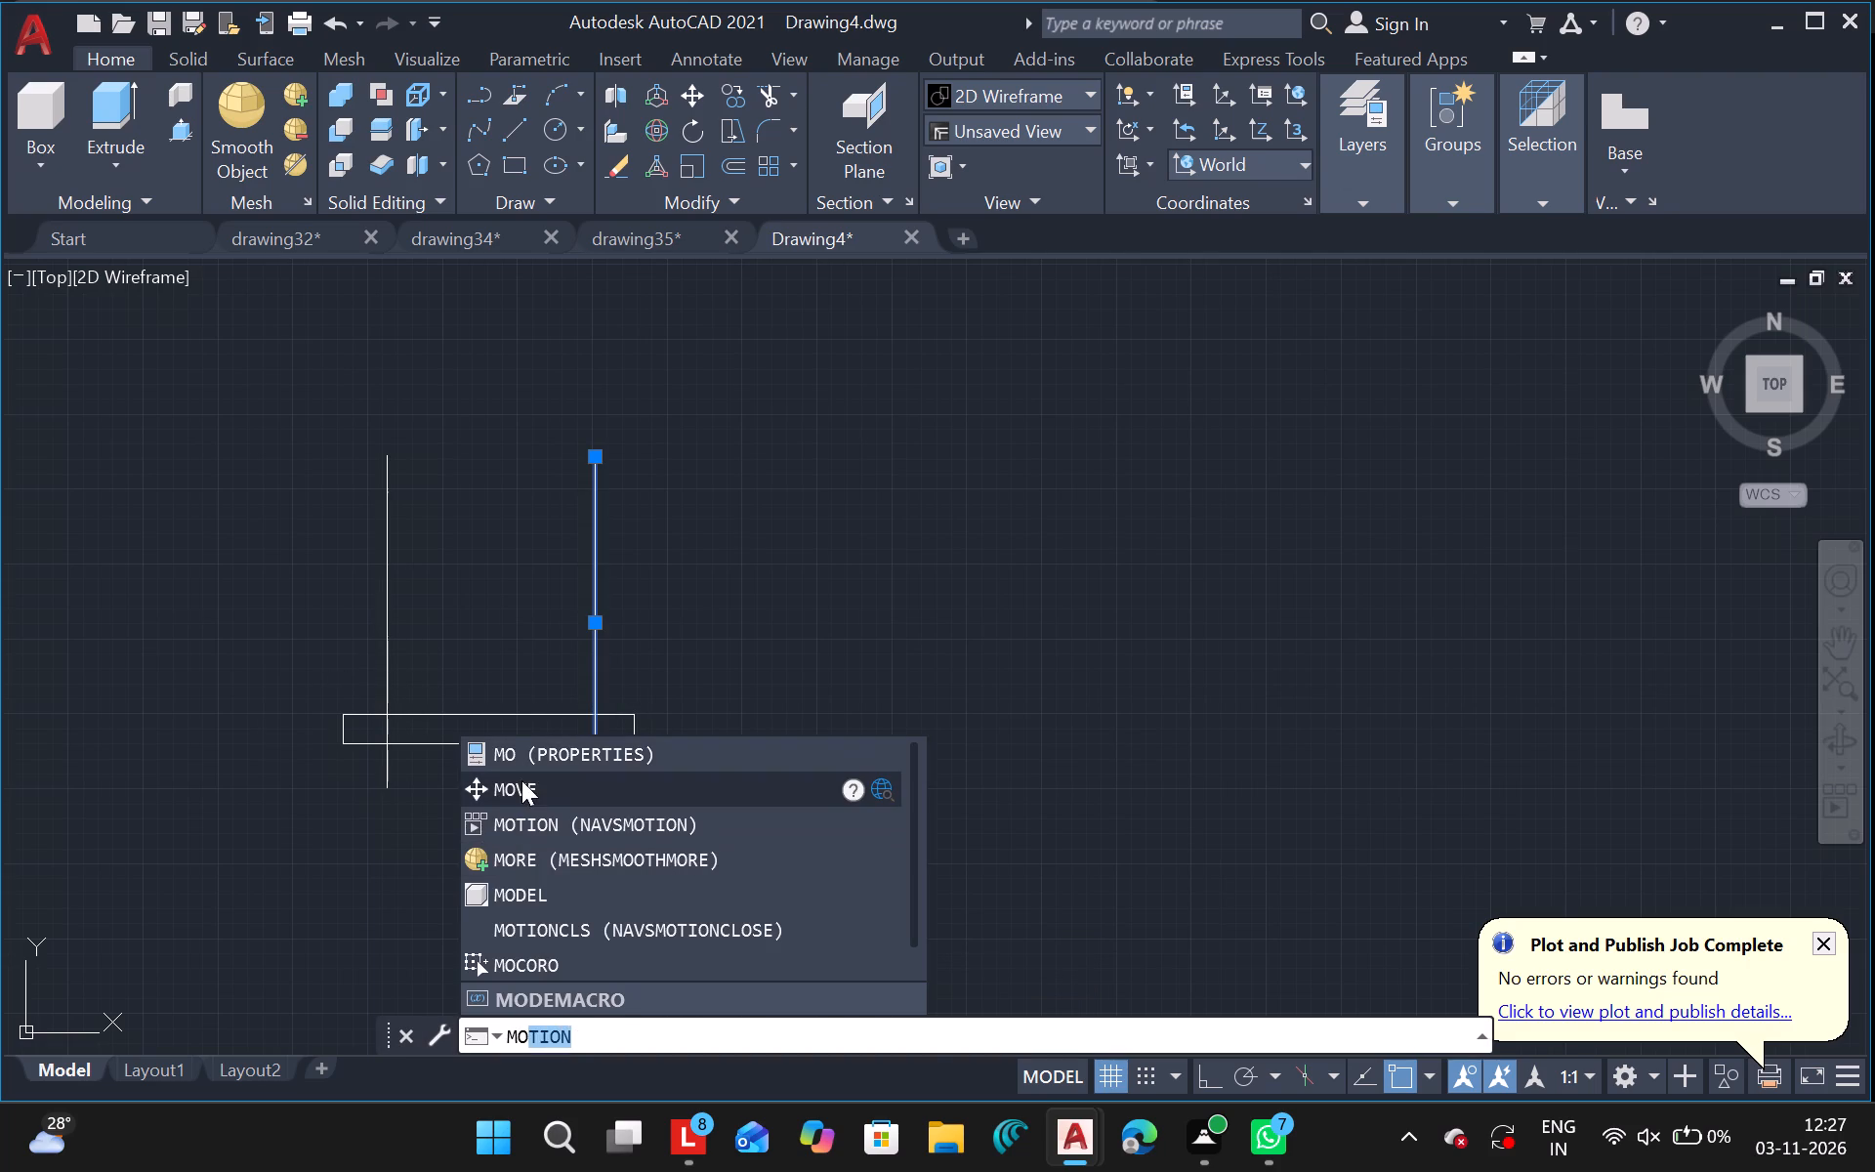
{"action": "left_click", "coordinate": [522, 776]}
{"action": "left_click_drag", "start_coordinate": [1253, 559], "coordinate": [1239, 555]}
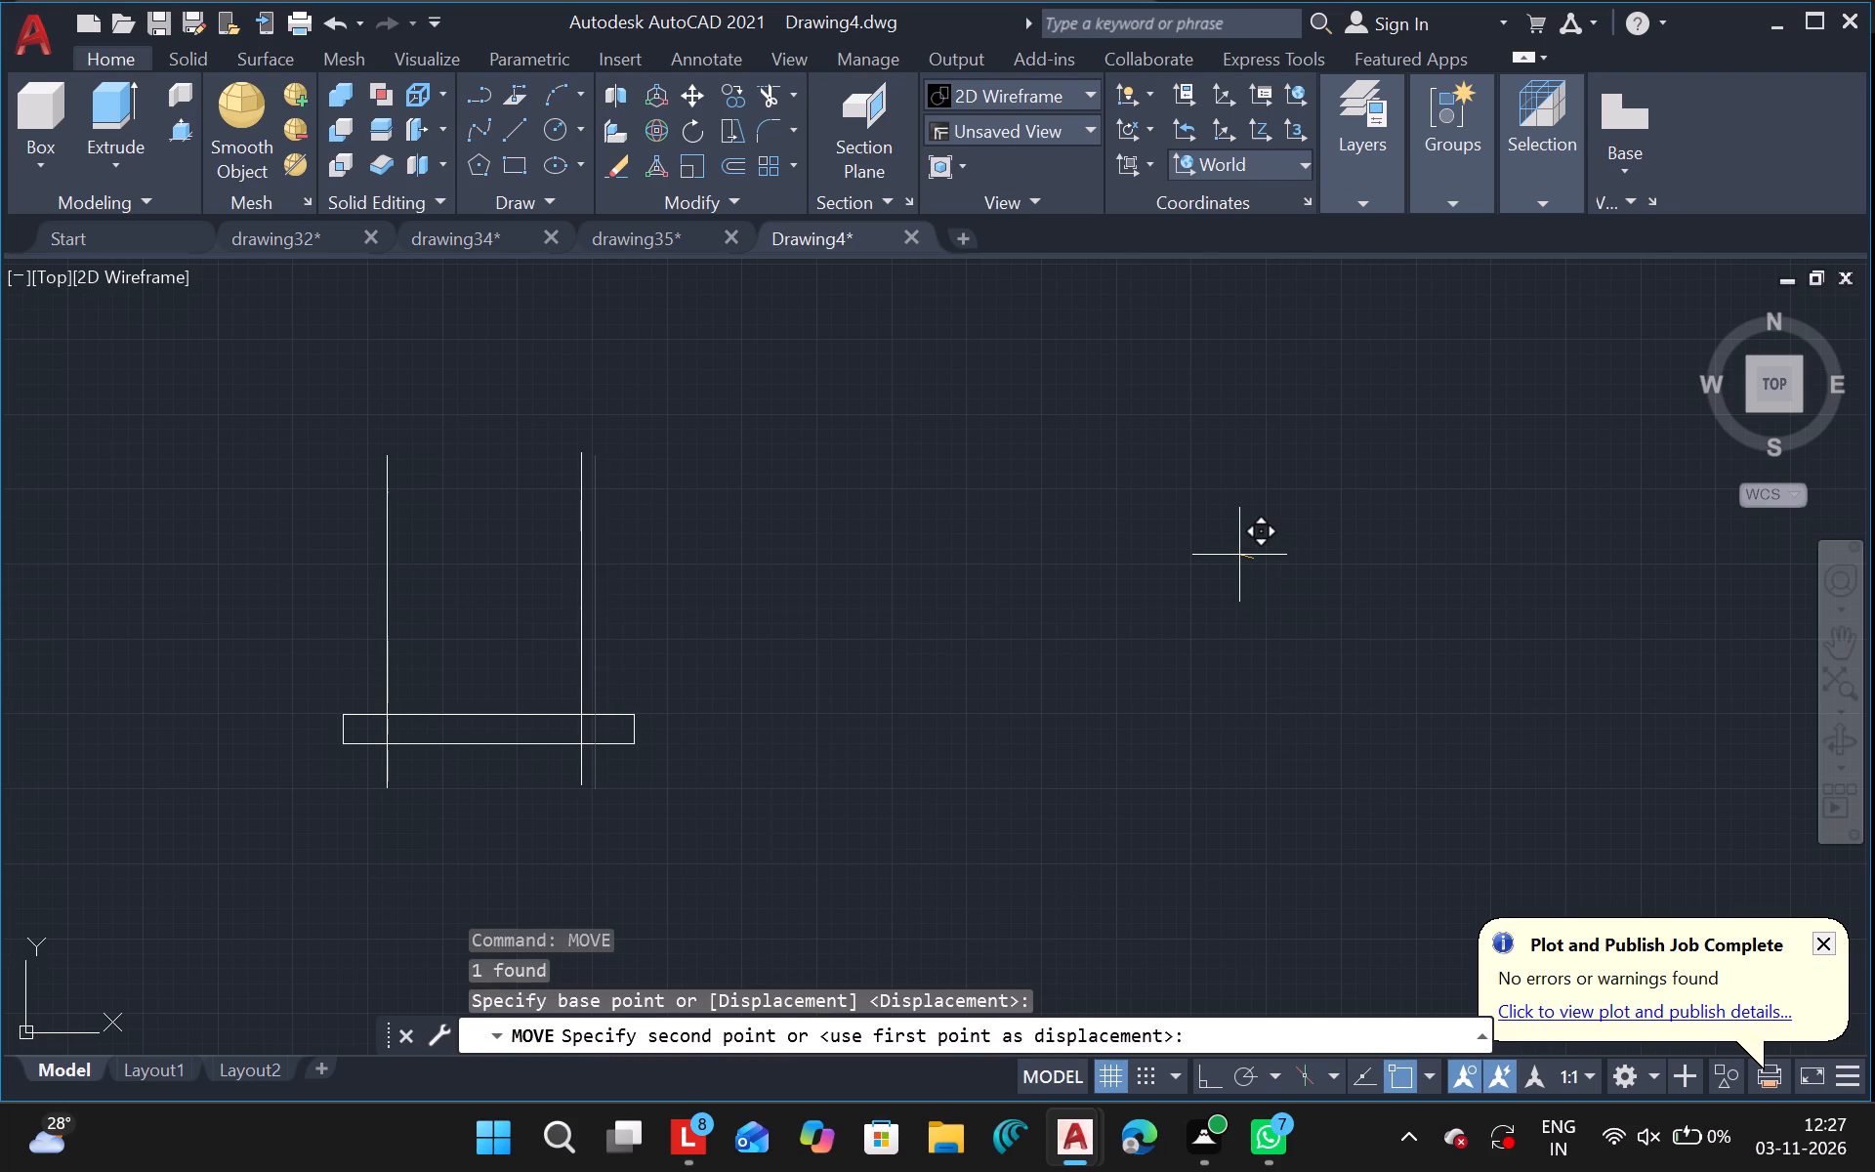
{"action": "left_click_drag", "start_coordinate": [1239, 555], "coordinate": [1239, 553]}
{"action": "left_click", "coordinate": [1239, 553]}
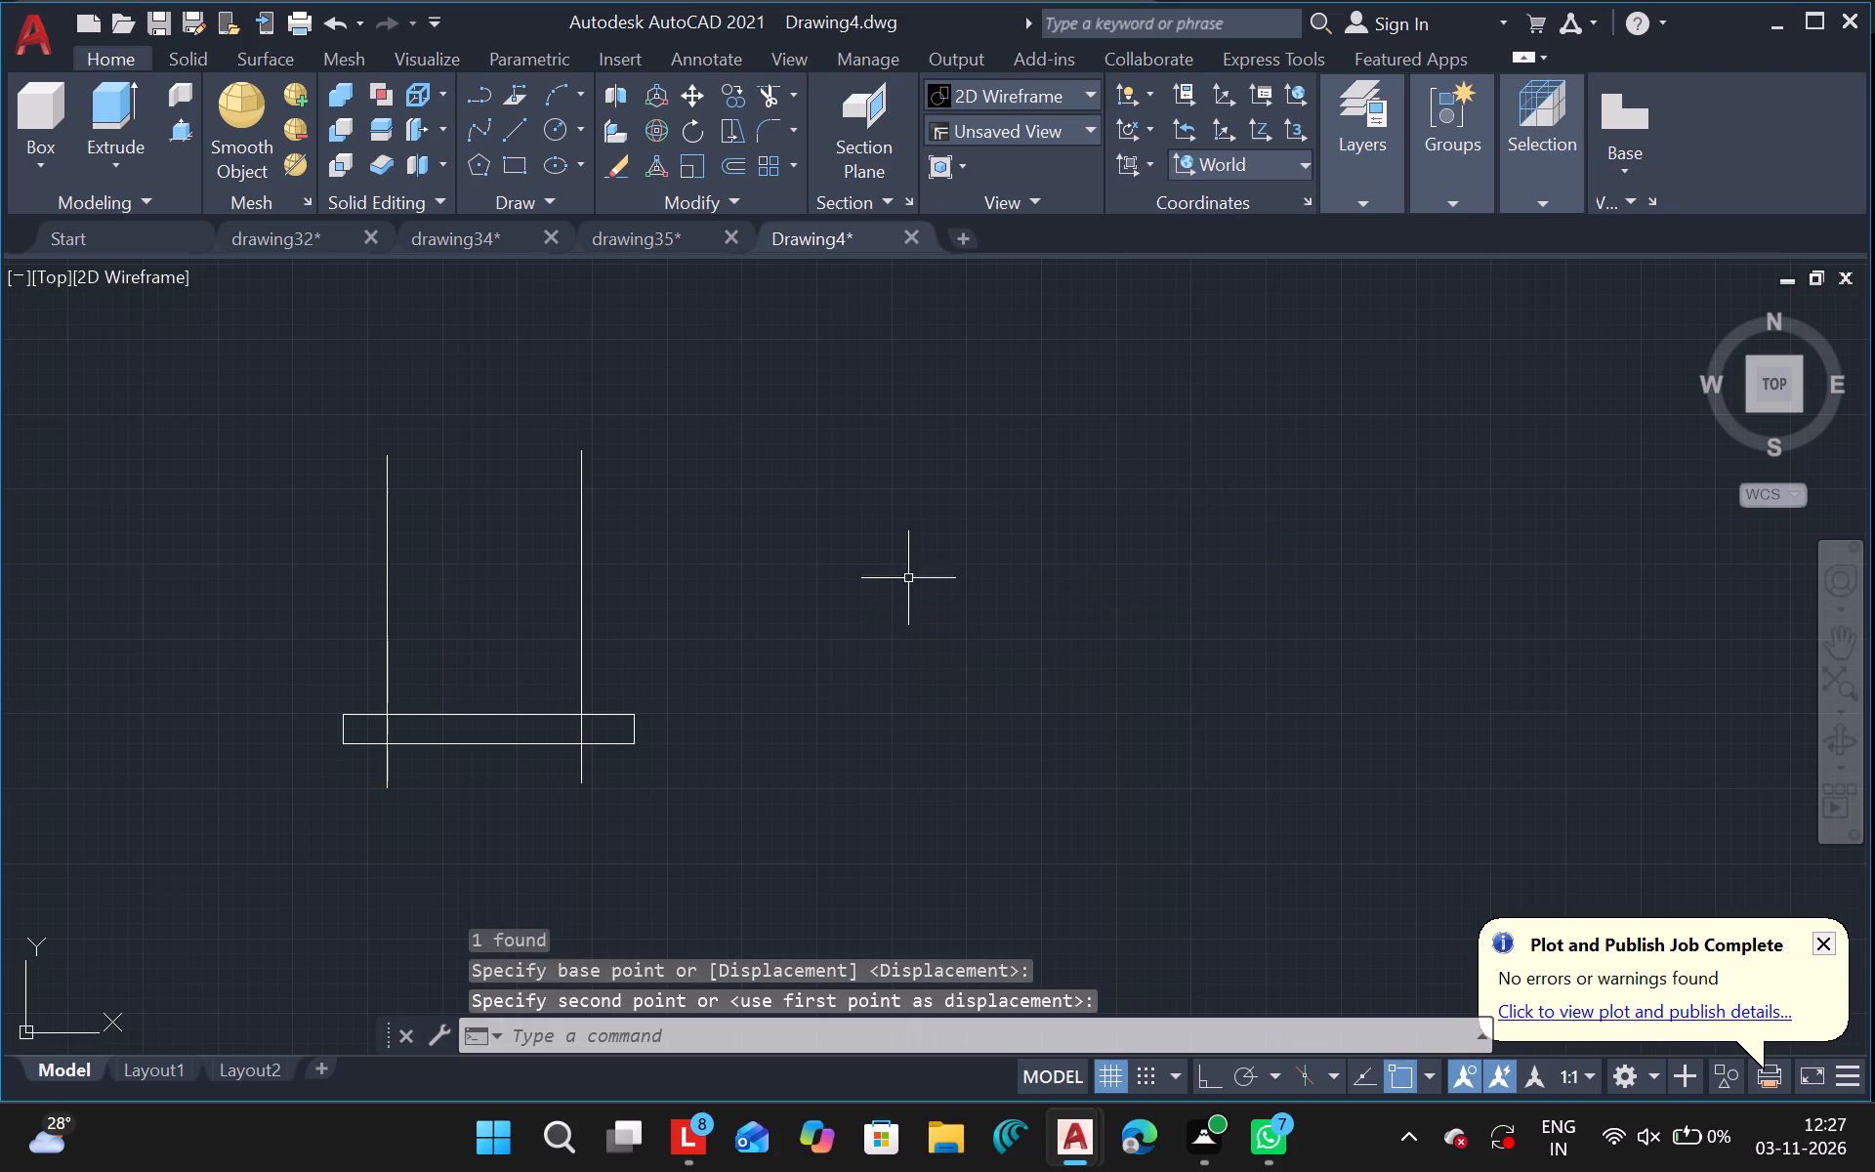
Move both vertical lines together a short distance straight down across the rectangle.
{"action": "left_click", "coordinate": [387, 547]}
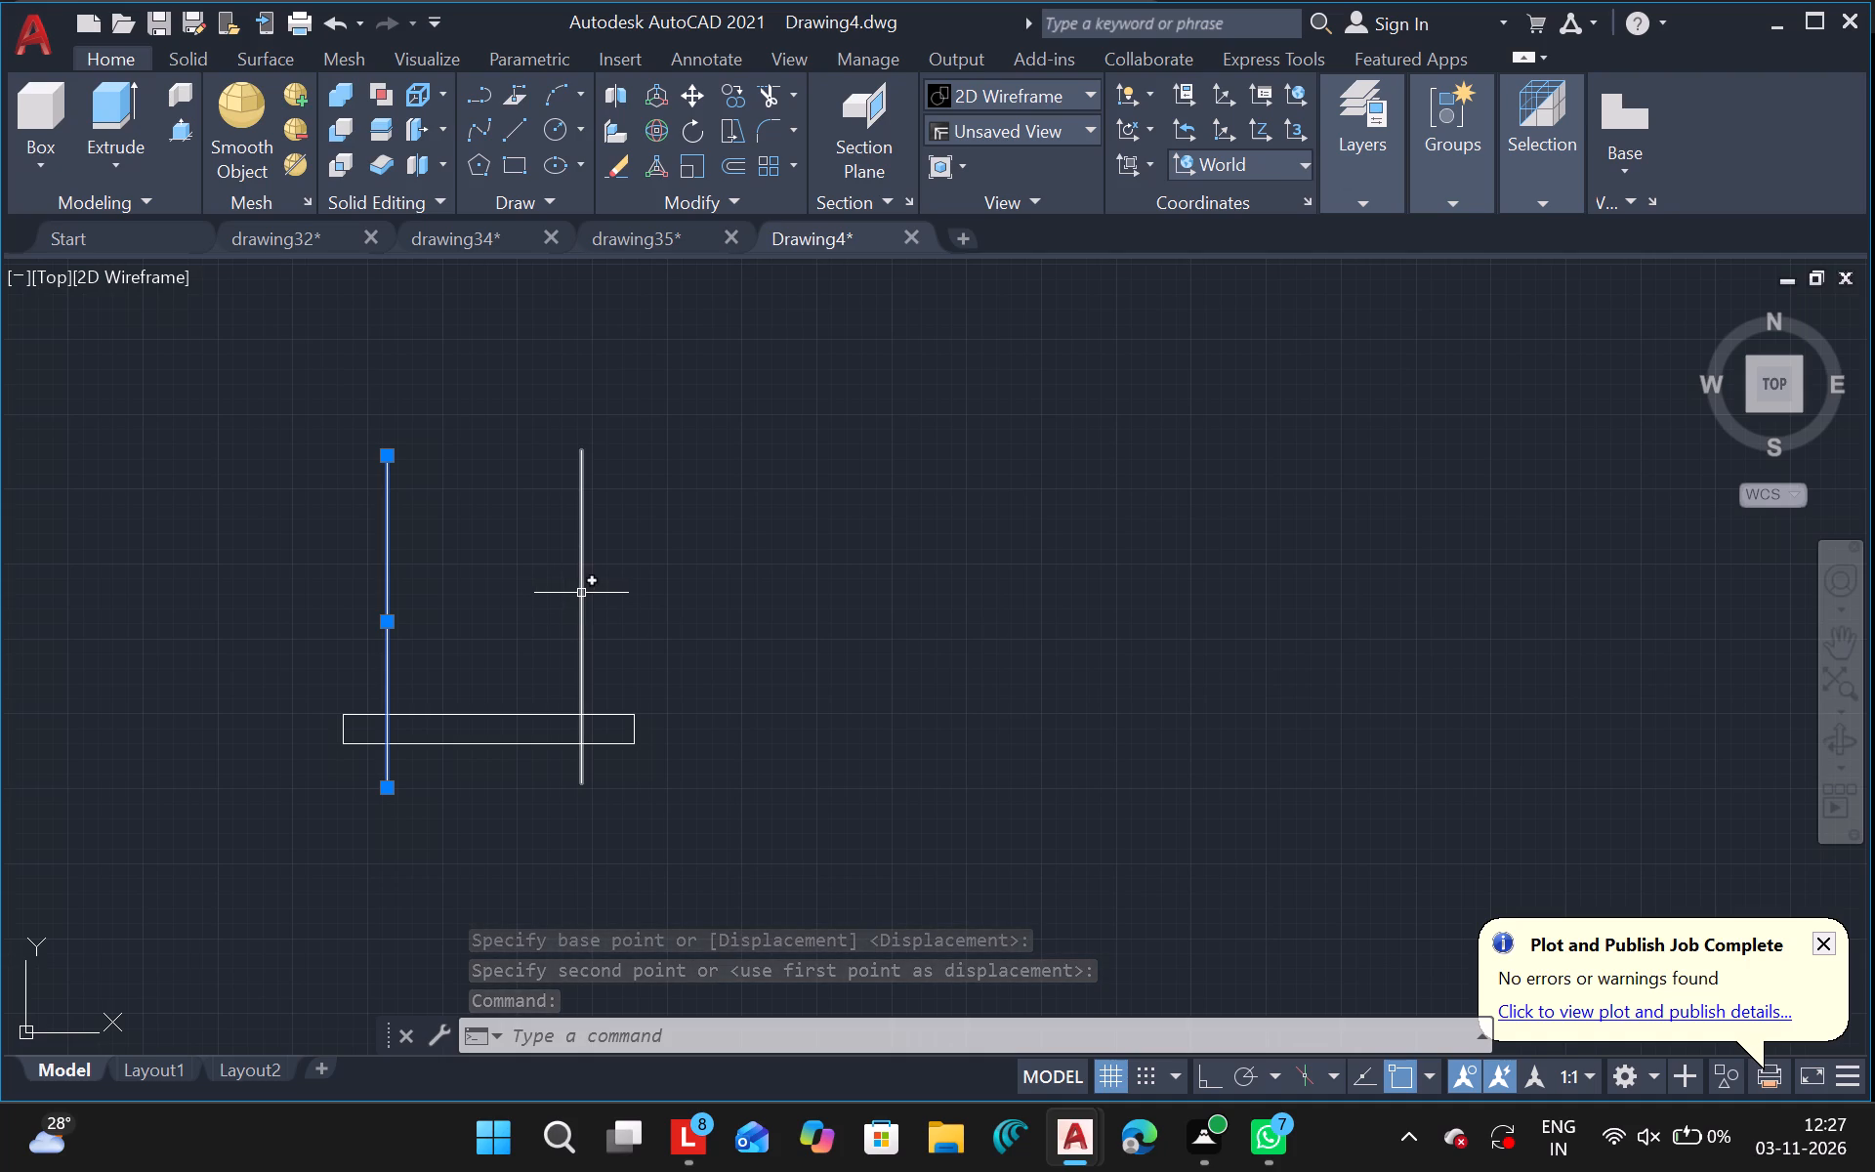
{"action": "left_click_drag", "start_coordinate": [581, 593], "coordinate": [706, 894]}
{"action": "type", "text": "mo"}
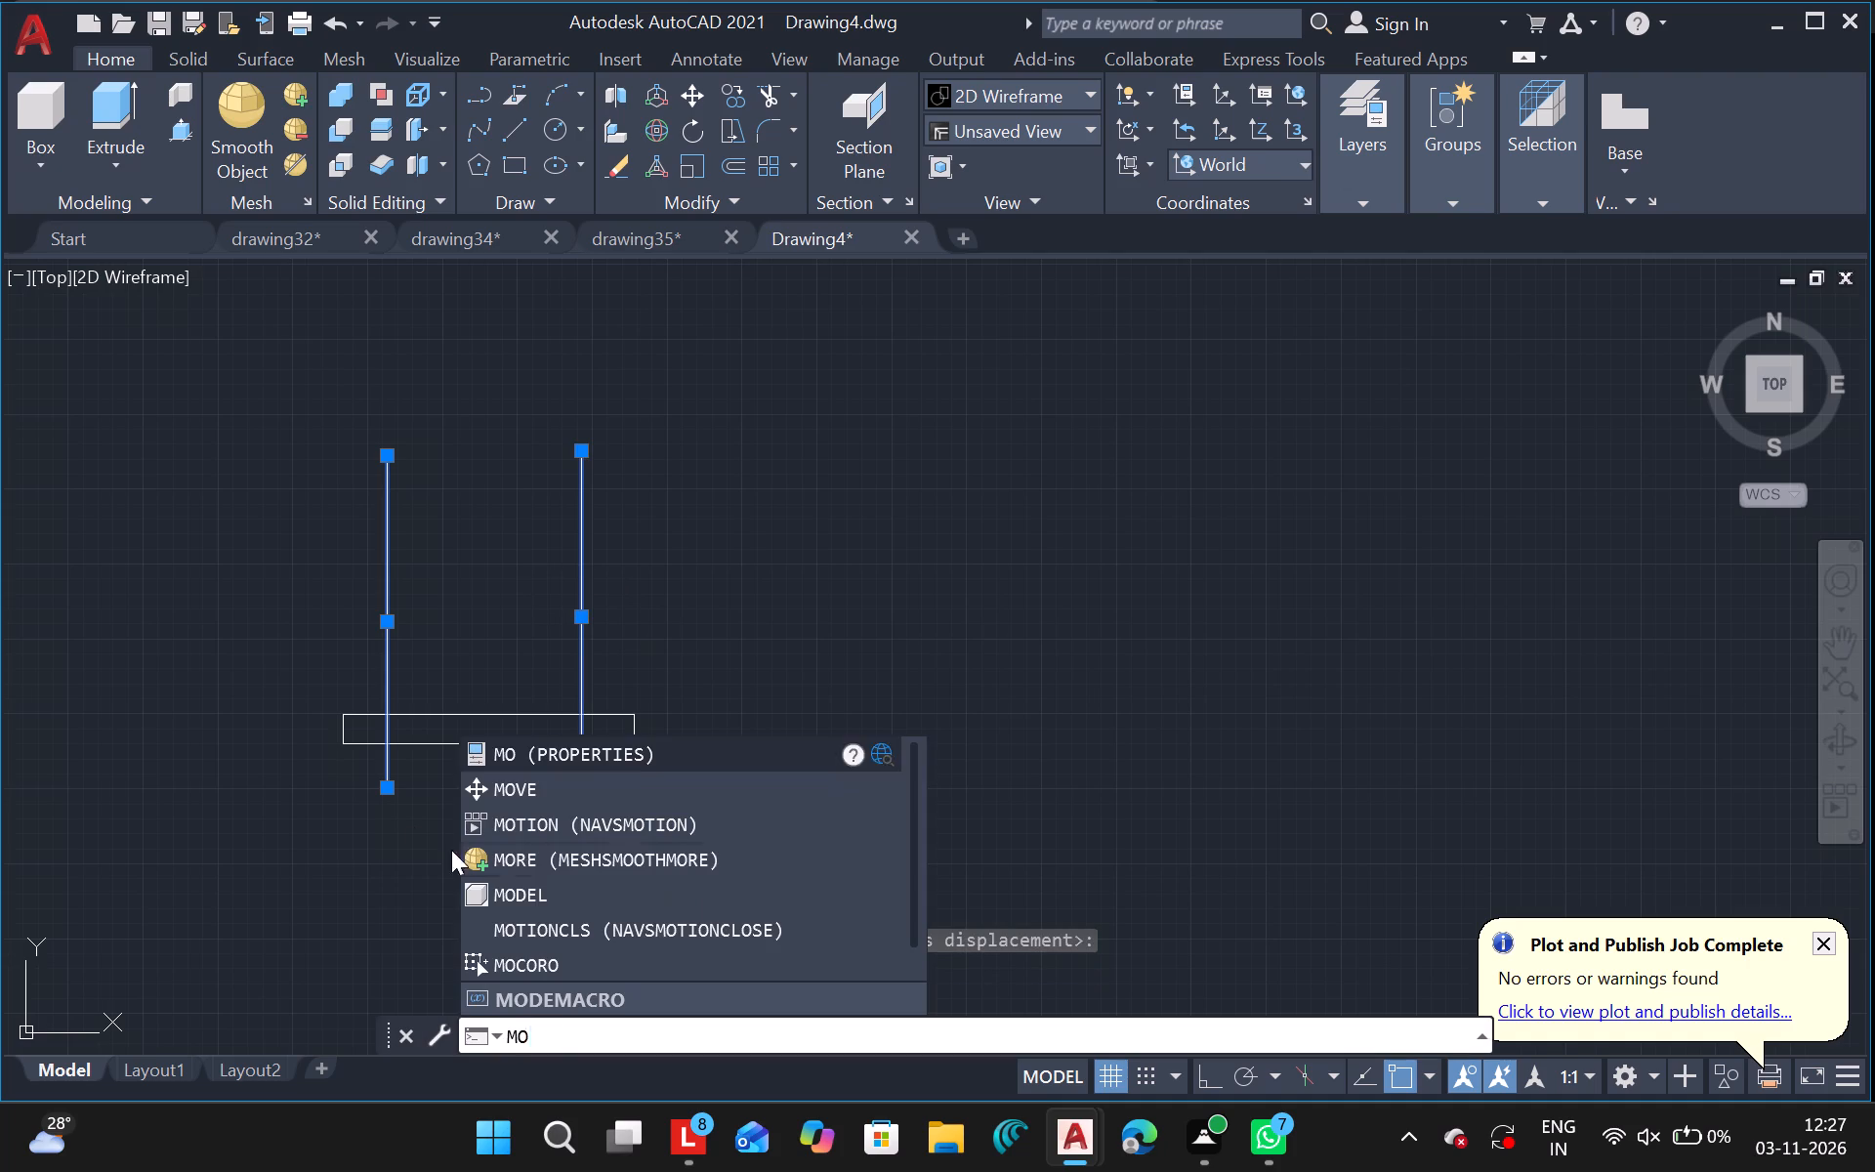
{"action": "left_click", "coordinate": [515, 799]}
{"action": "left_click_drag", "start_coordinate": [1266, 614], "coordinate": [1265, 645]}
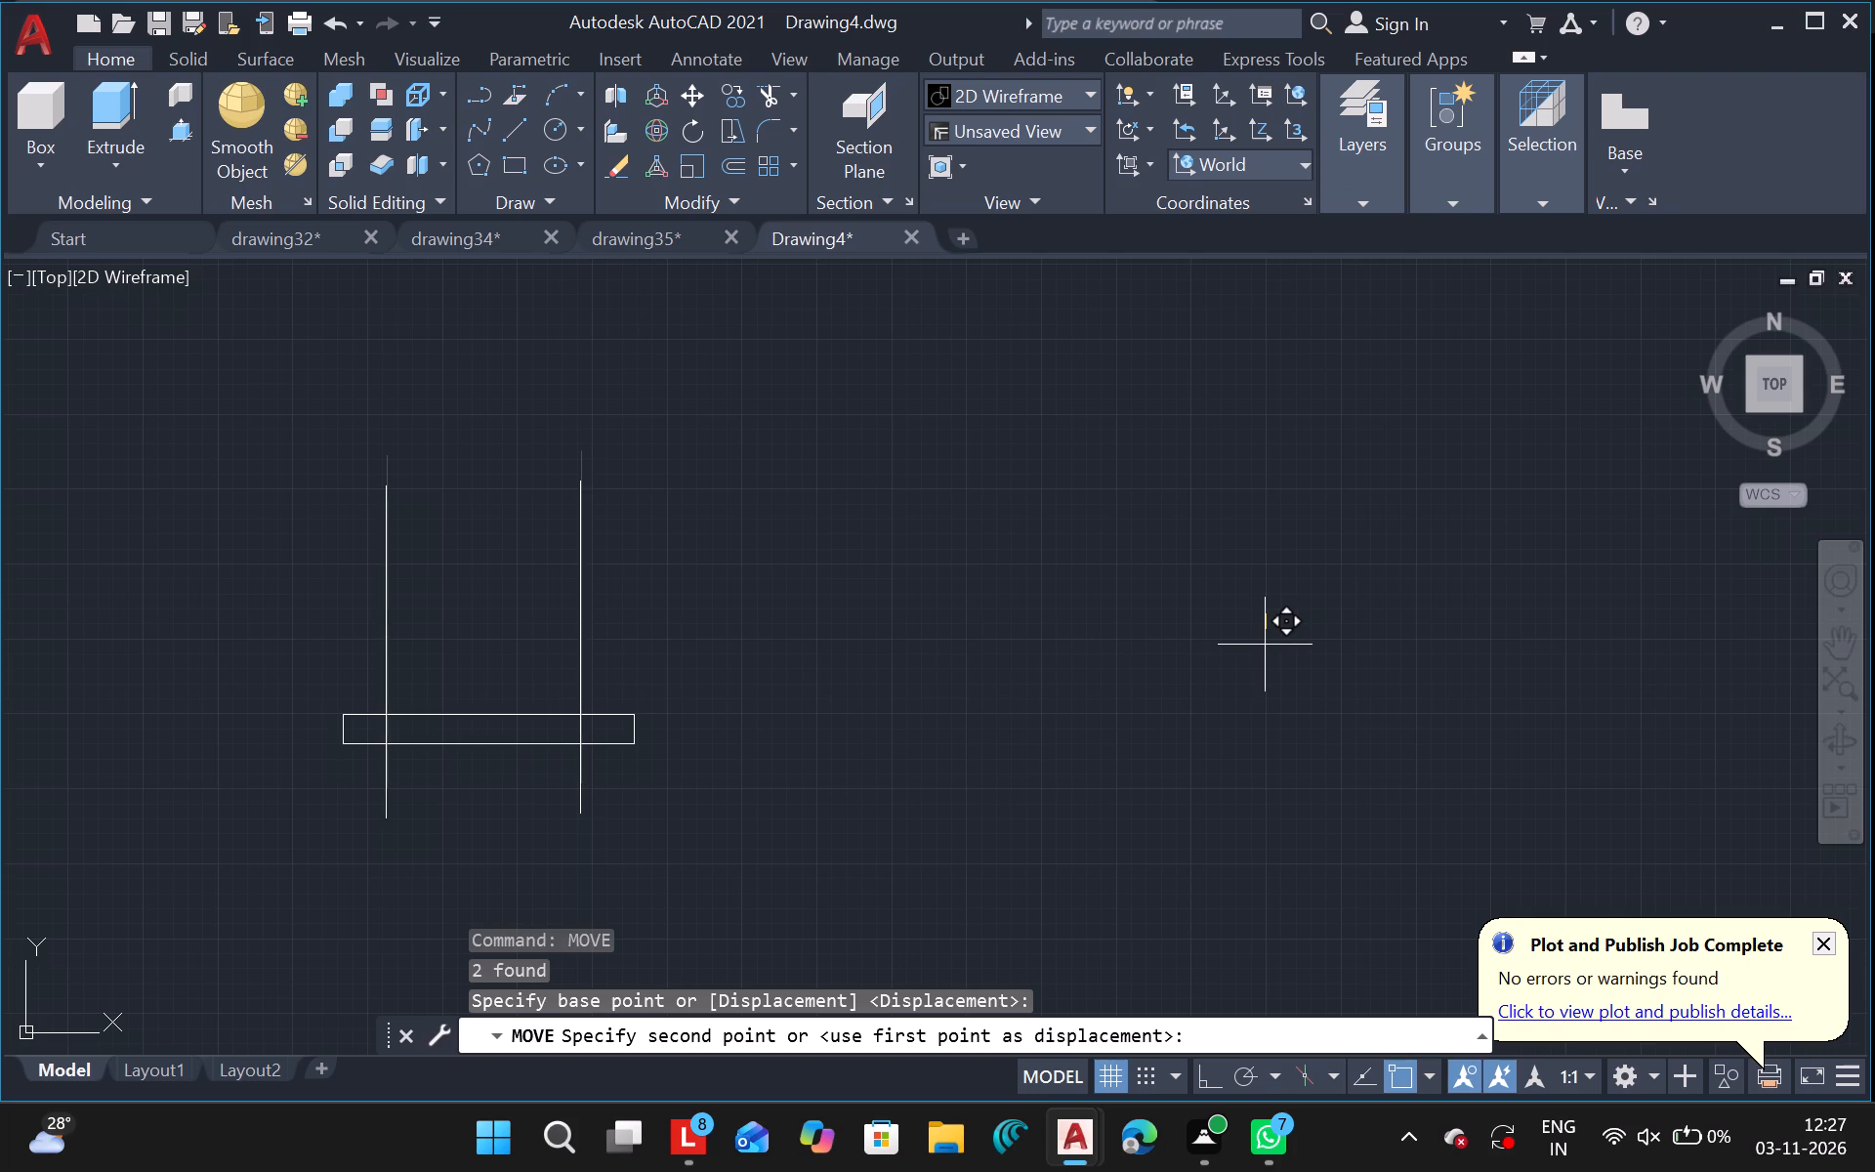
{"action": "left_click_drag", "start_coordinate": [1265, 645], "coordinate": [1266, 648]}
{"action": "left_click", "coordinate": [1266, 648]}
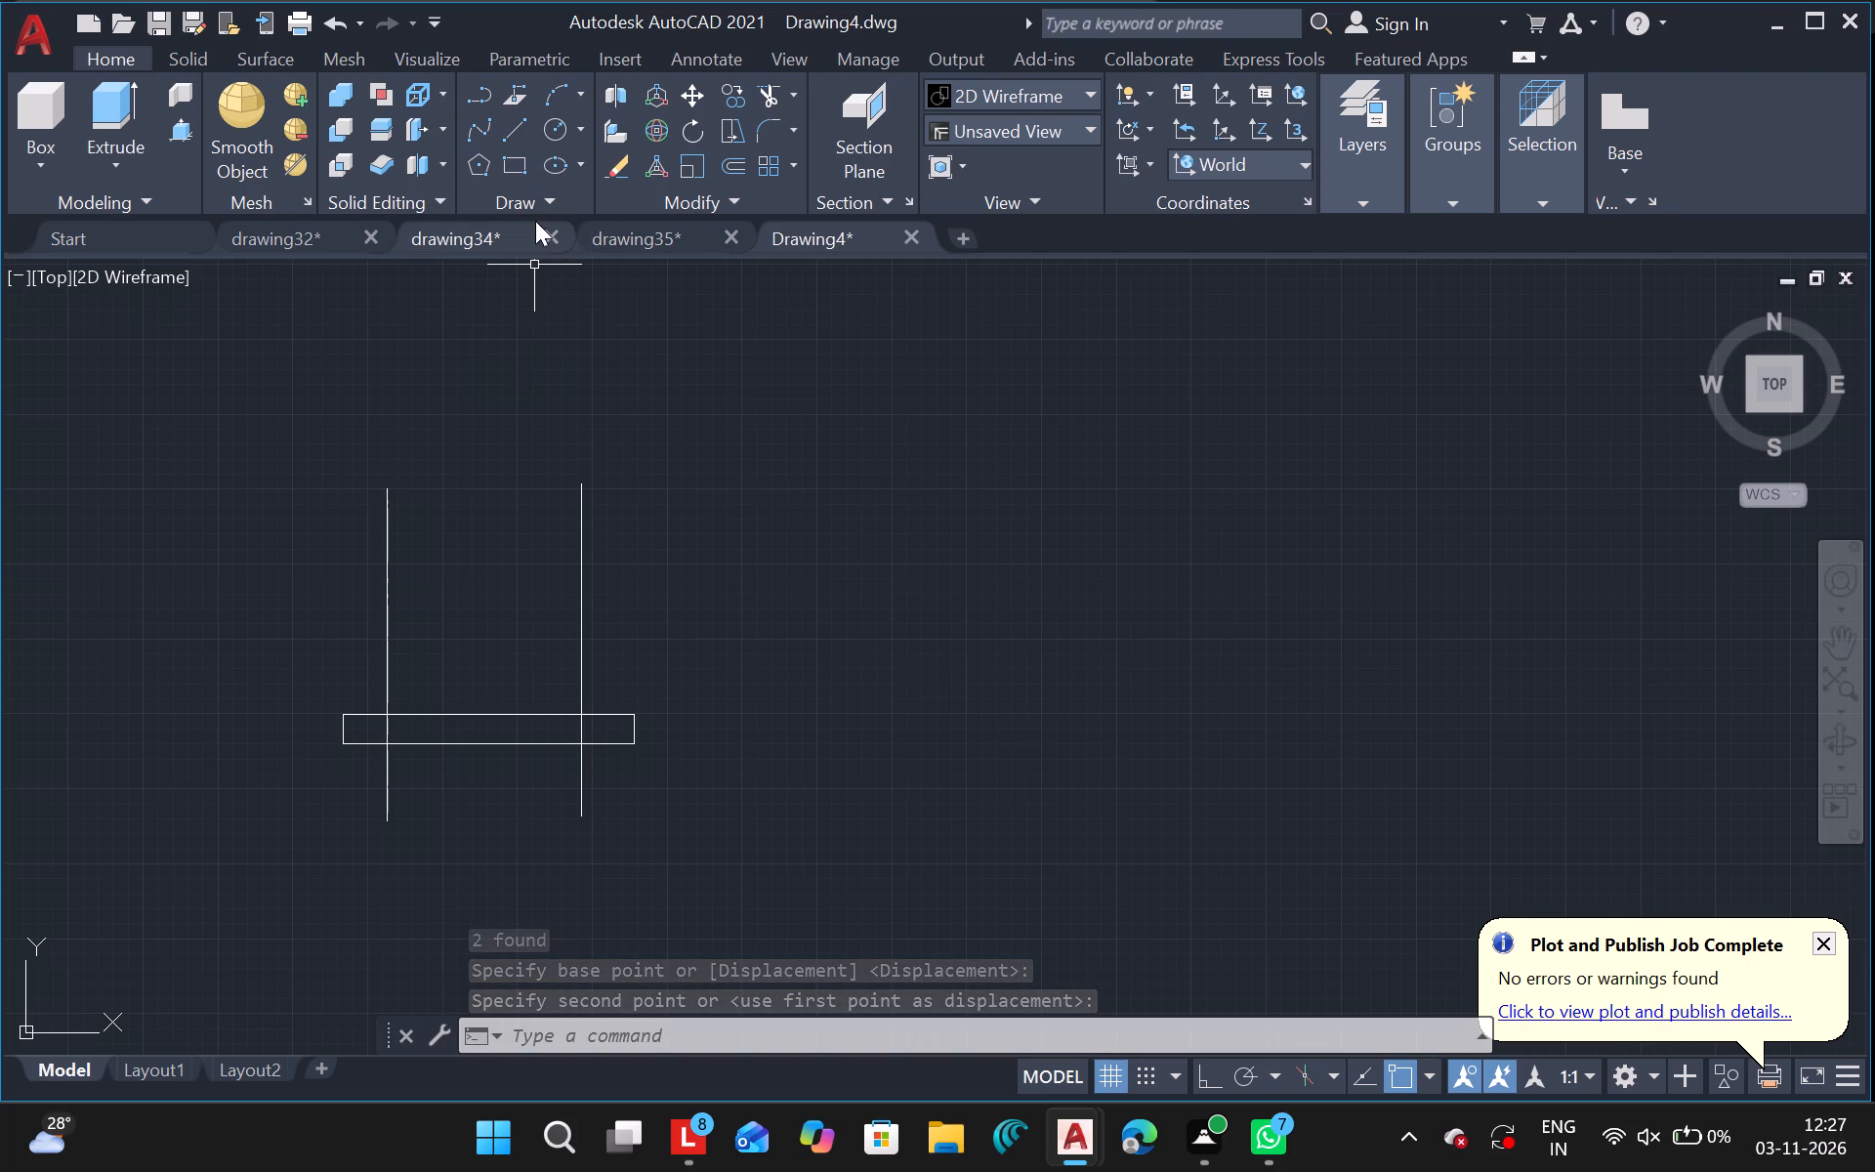
Draw a horizontal line from the left vertical line's top endpoint to a point beyond the right vertical line.
{"action": "left_click", "coordinate": [519, 132]}
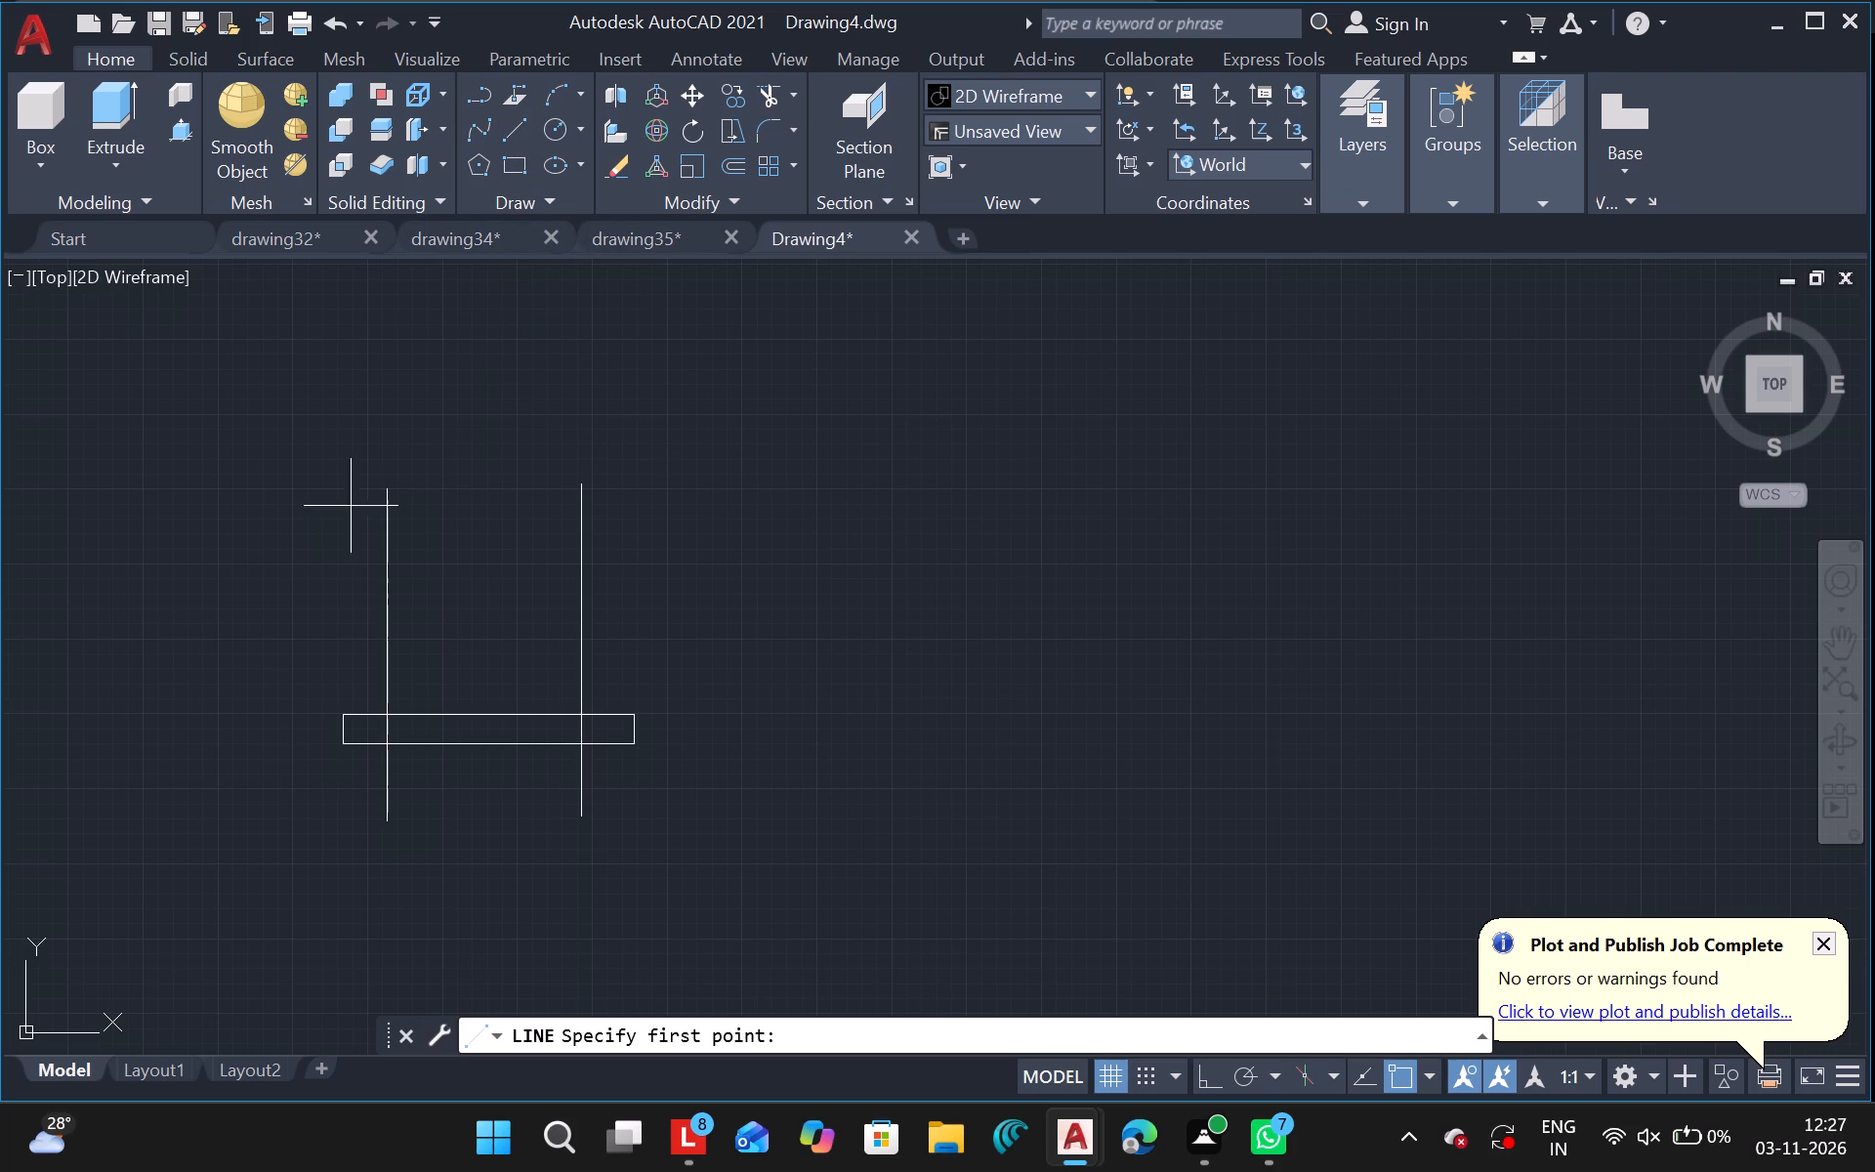
{"action": "left_click_drag", "start_coordinate": [381, 497], "coordinate": [604, 480]}
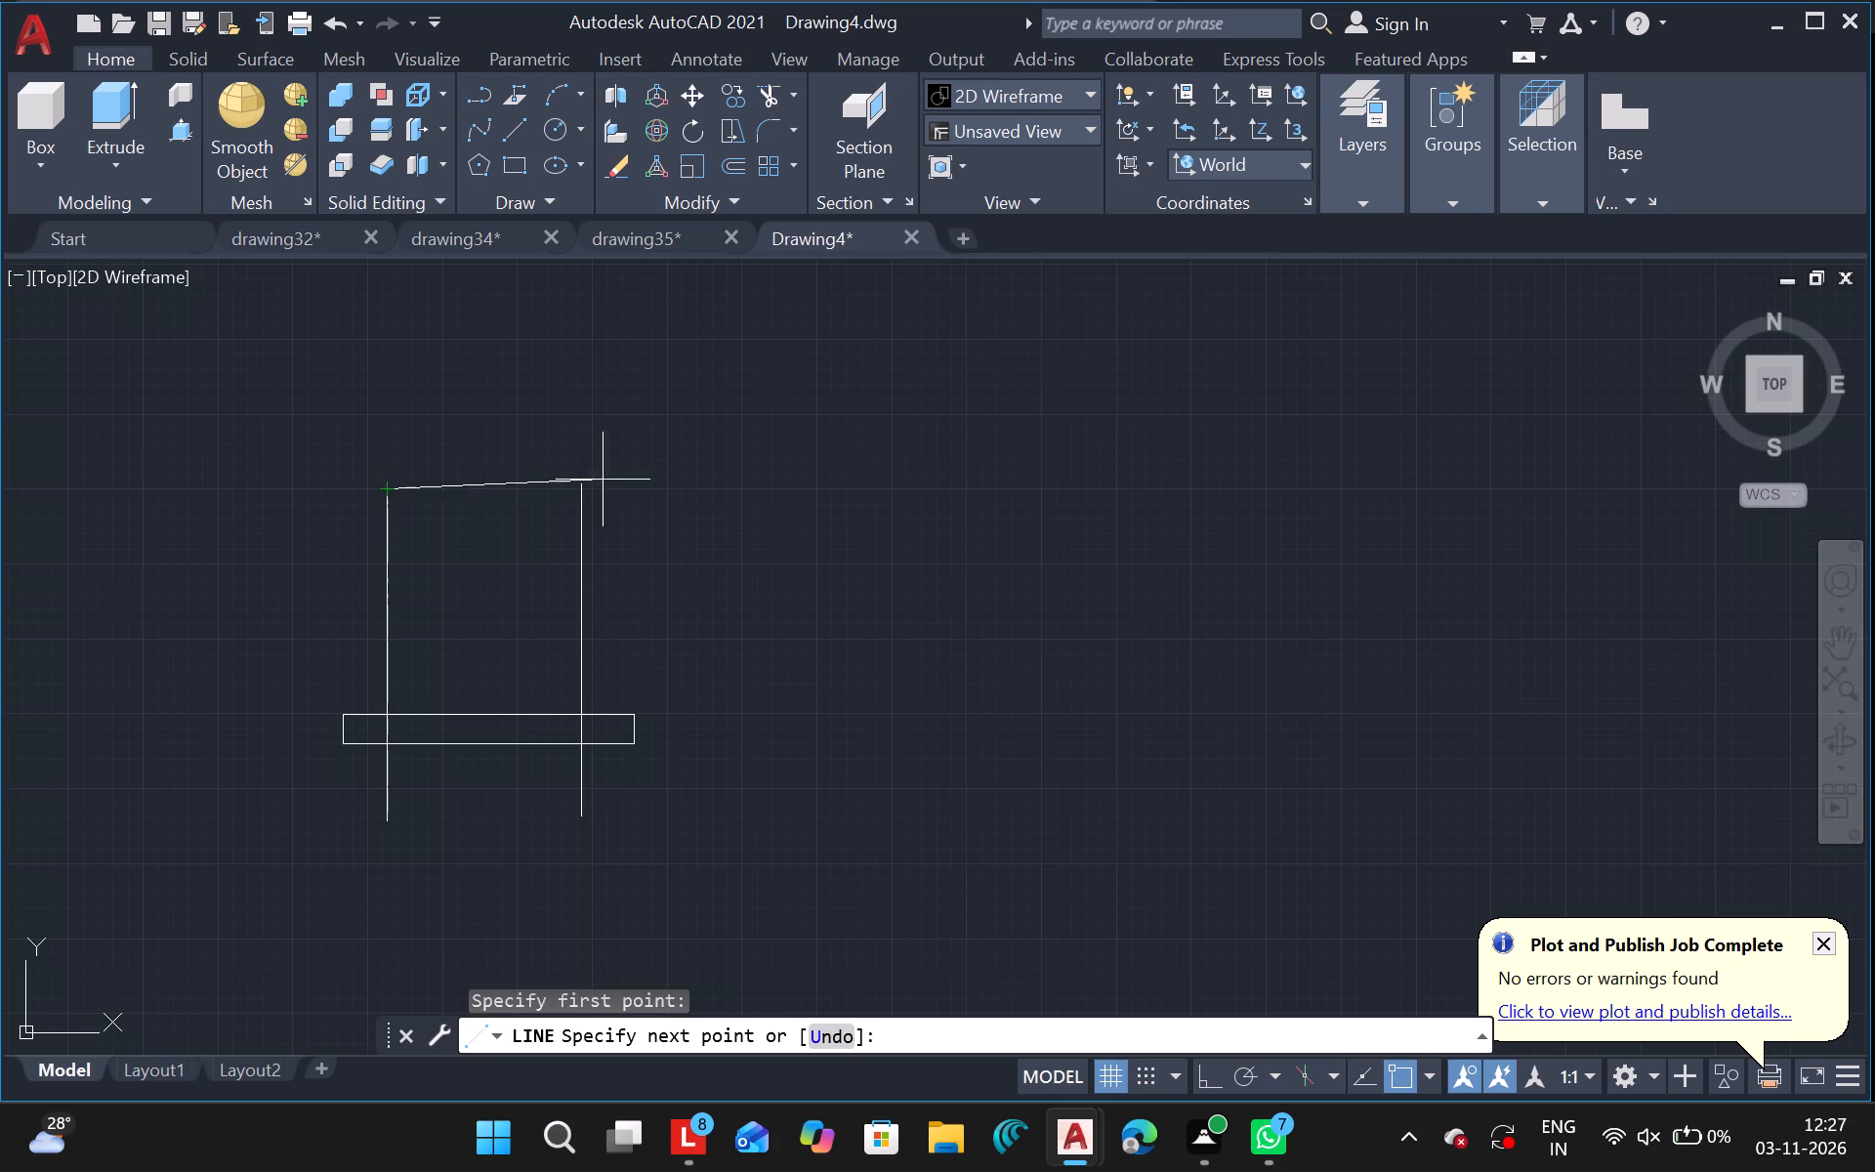
{"action": "left_click_drag", "start_coordinate": [604, 480], "coordinate": [645, 477]}
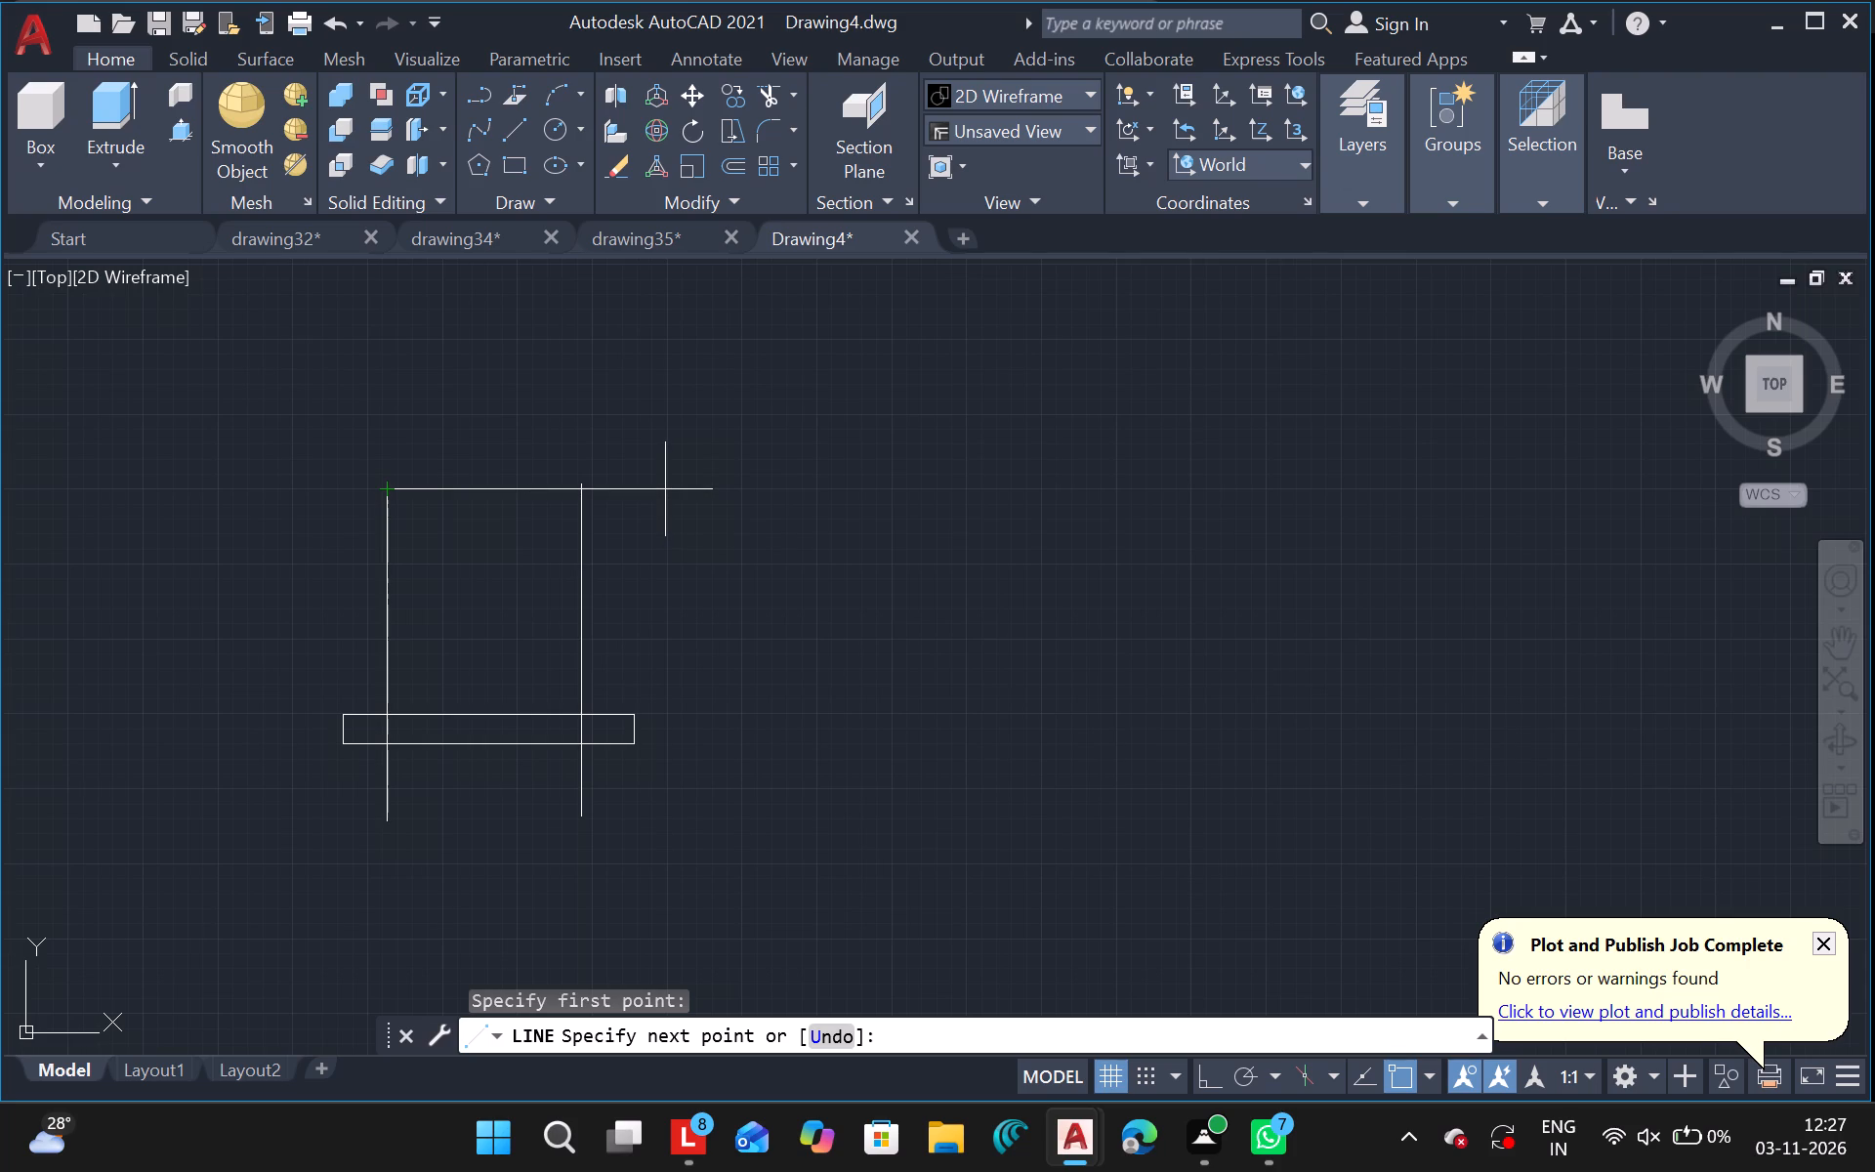
{"action": "left_click", "coordinate": [666, 489]}
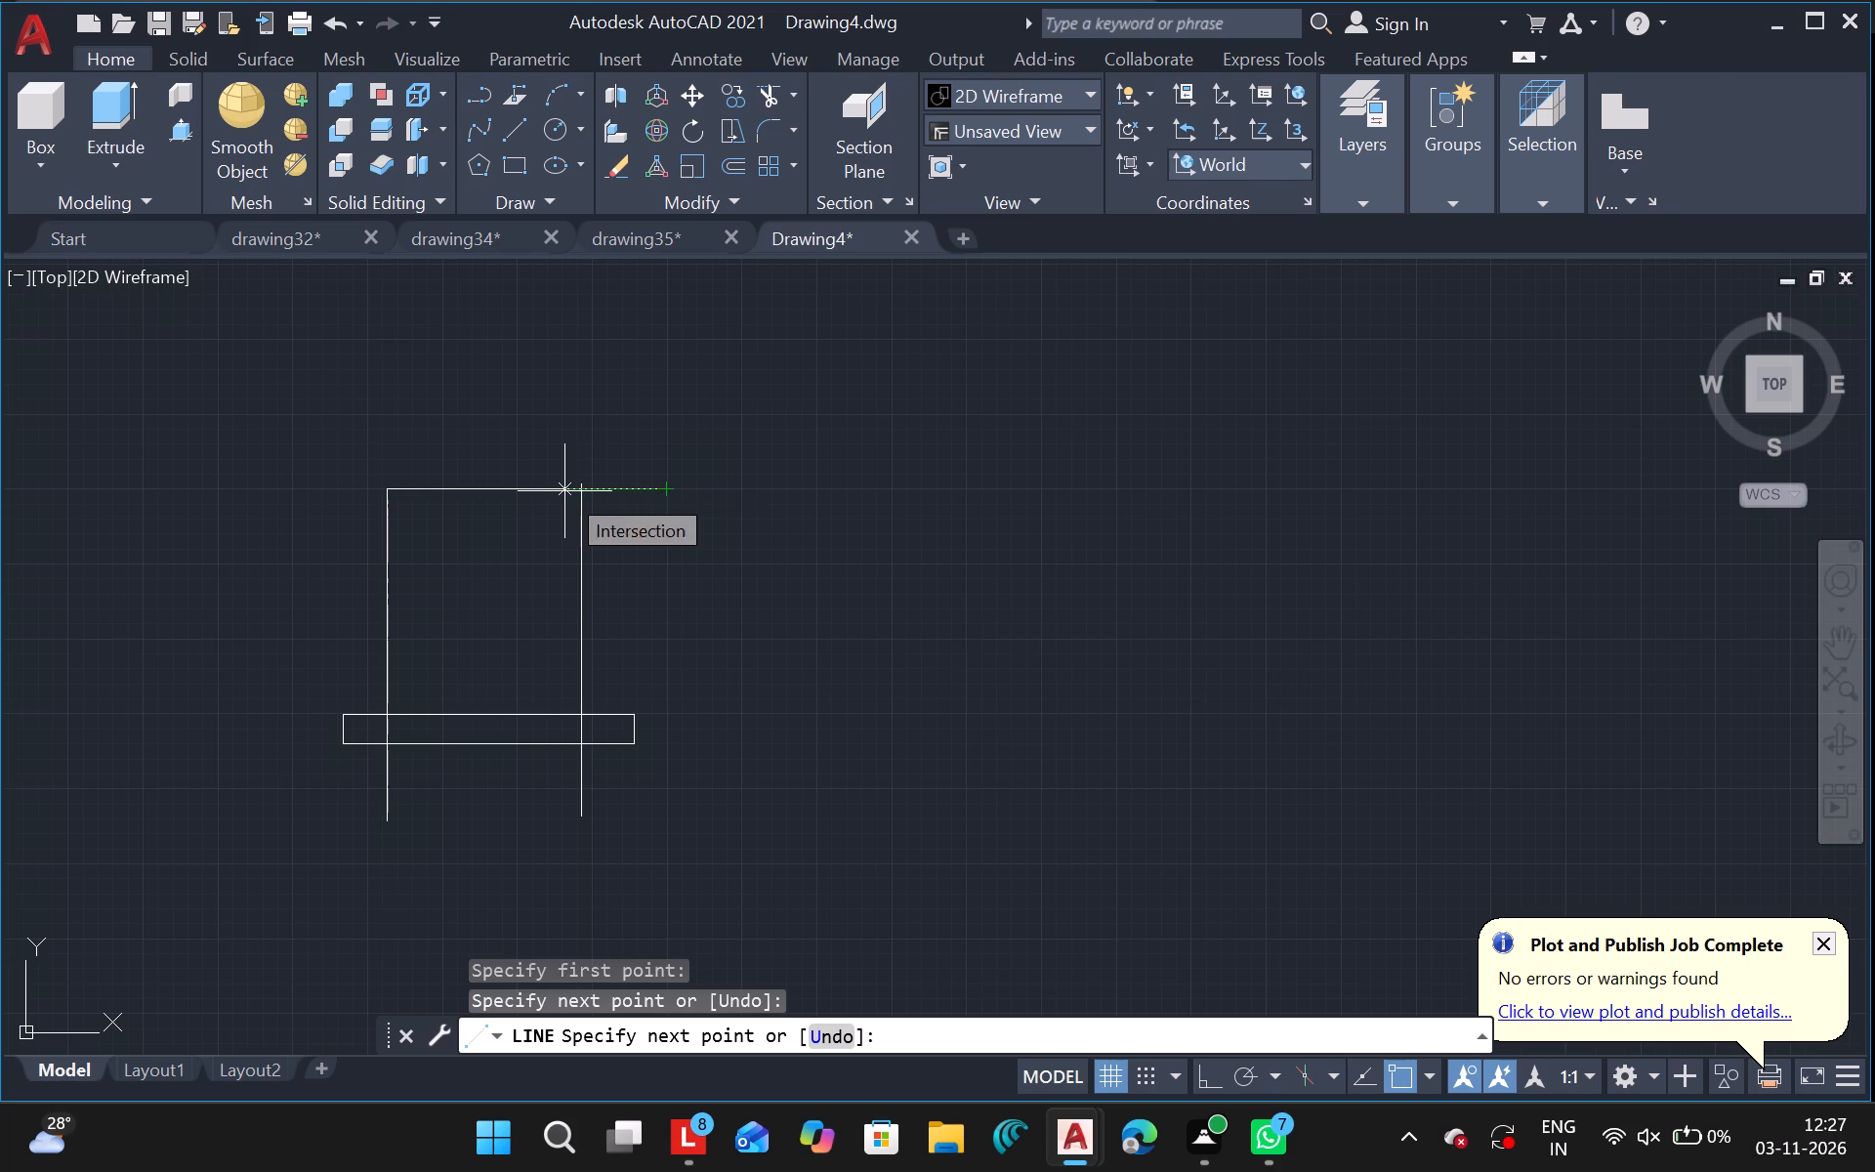
{"action": "key", "text": "Escape"}
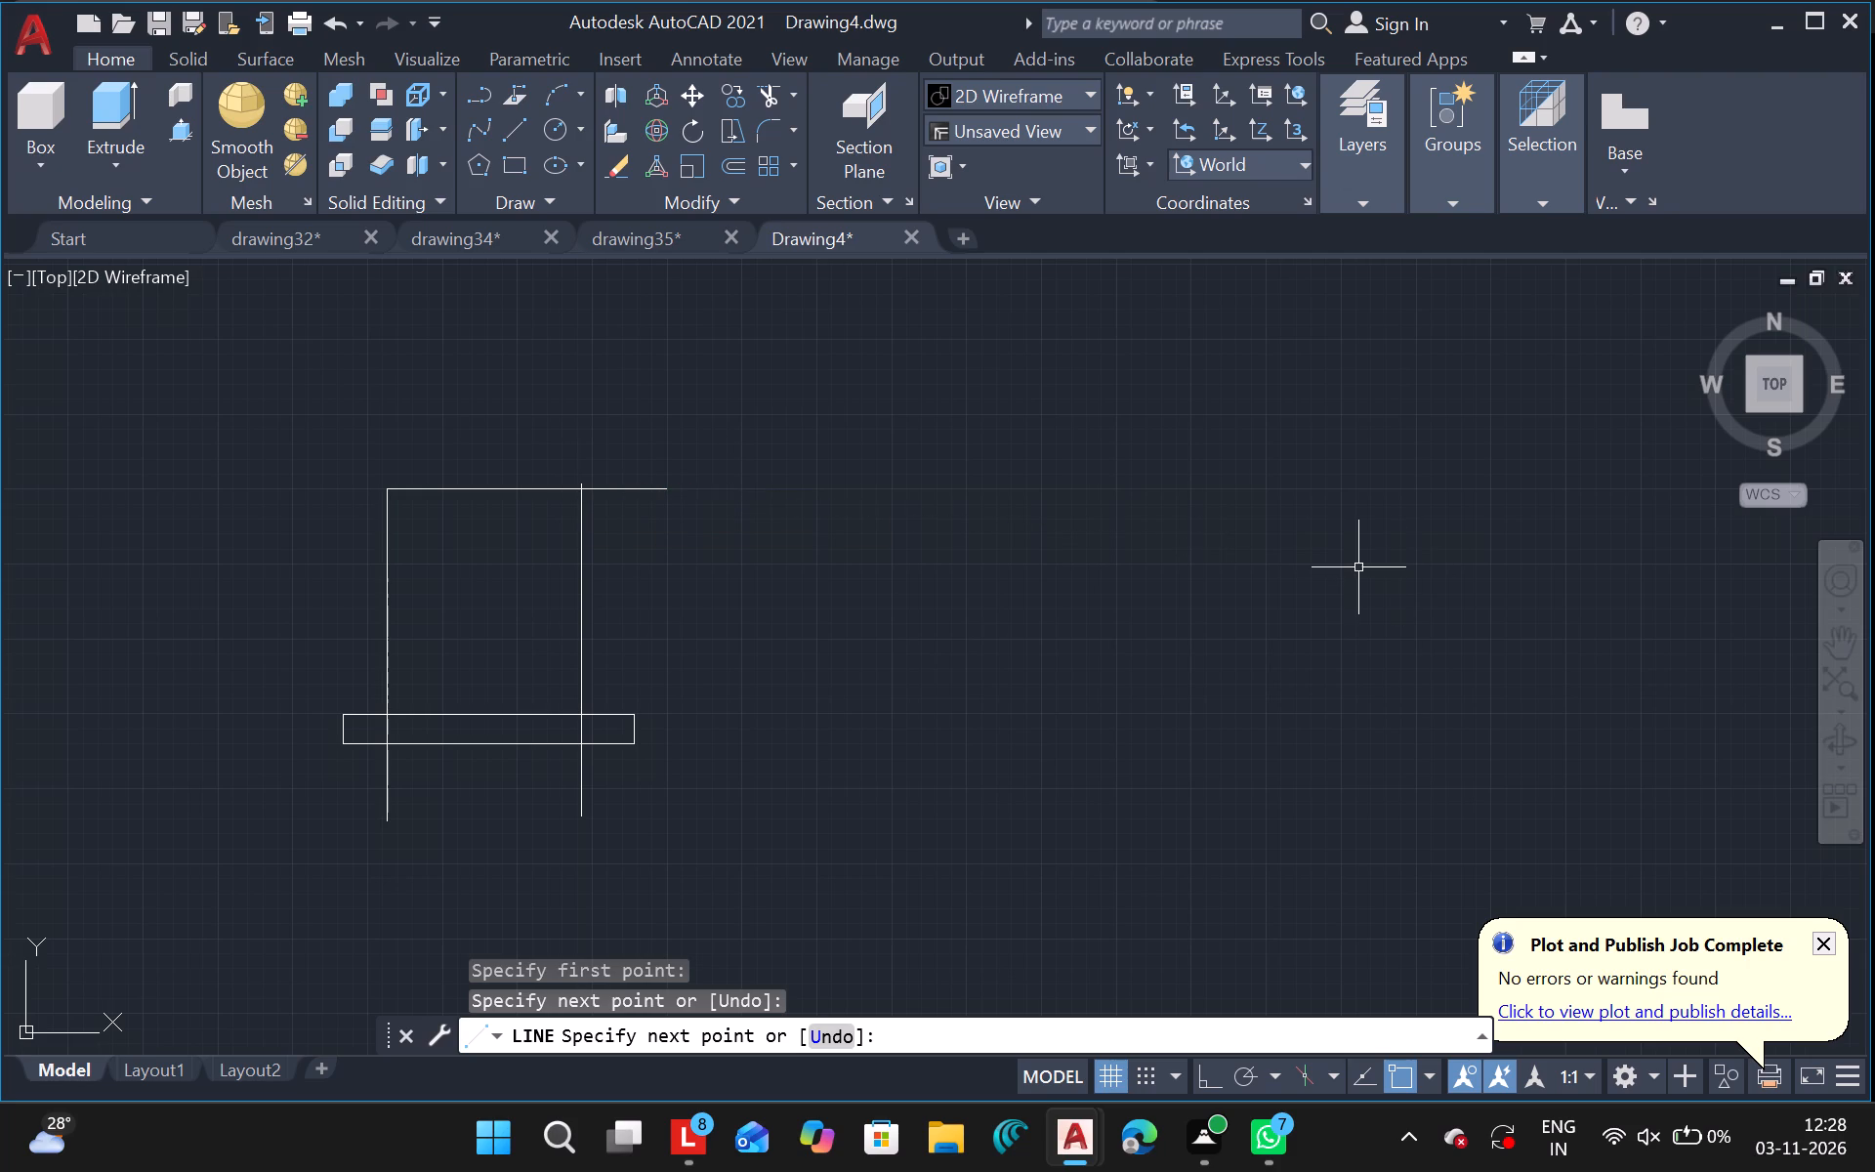
Trim the vertical lines below and inside the base rectangle, and the overhanging line ends at the upper right corner.
{"action": "type", "text": "tr"}
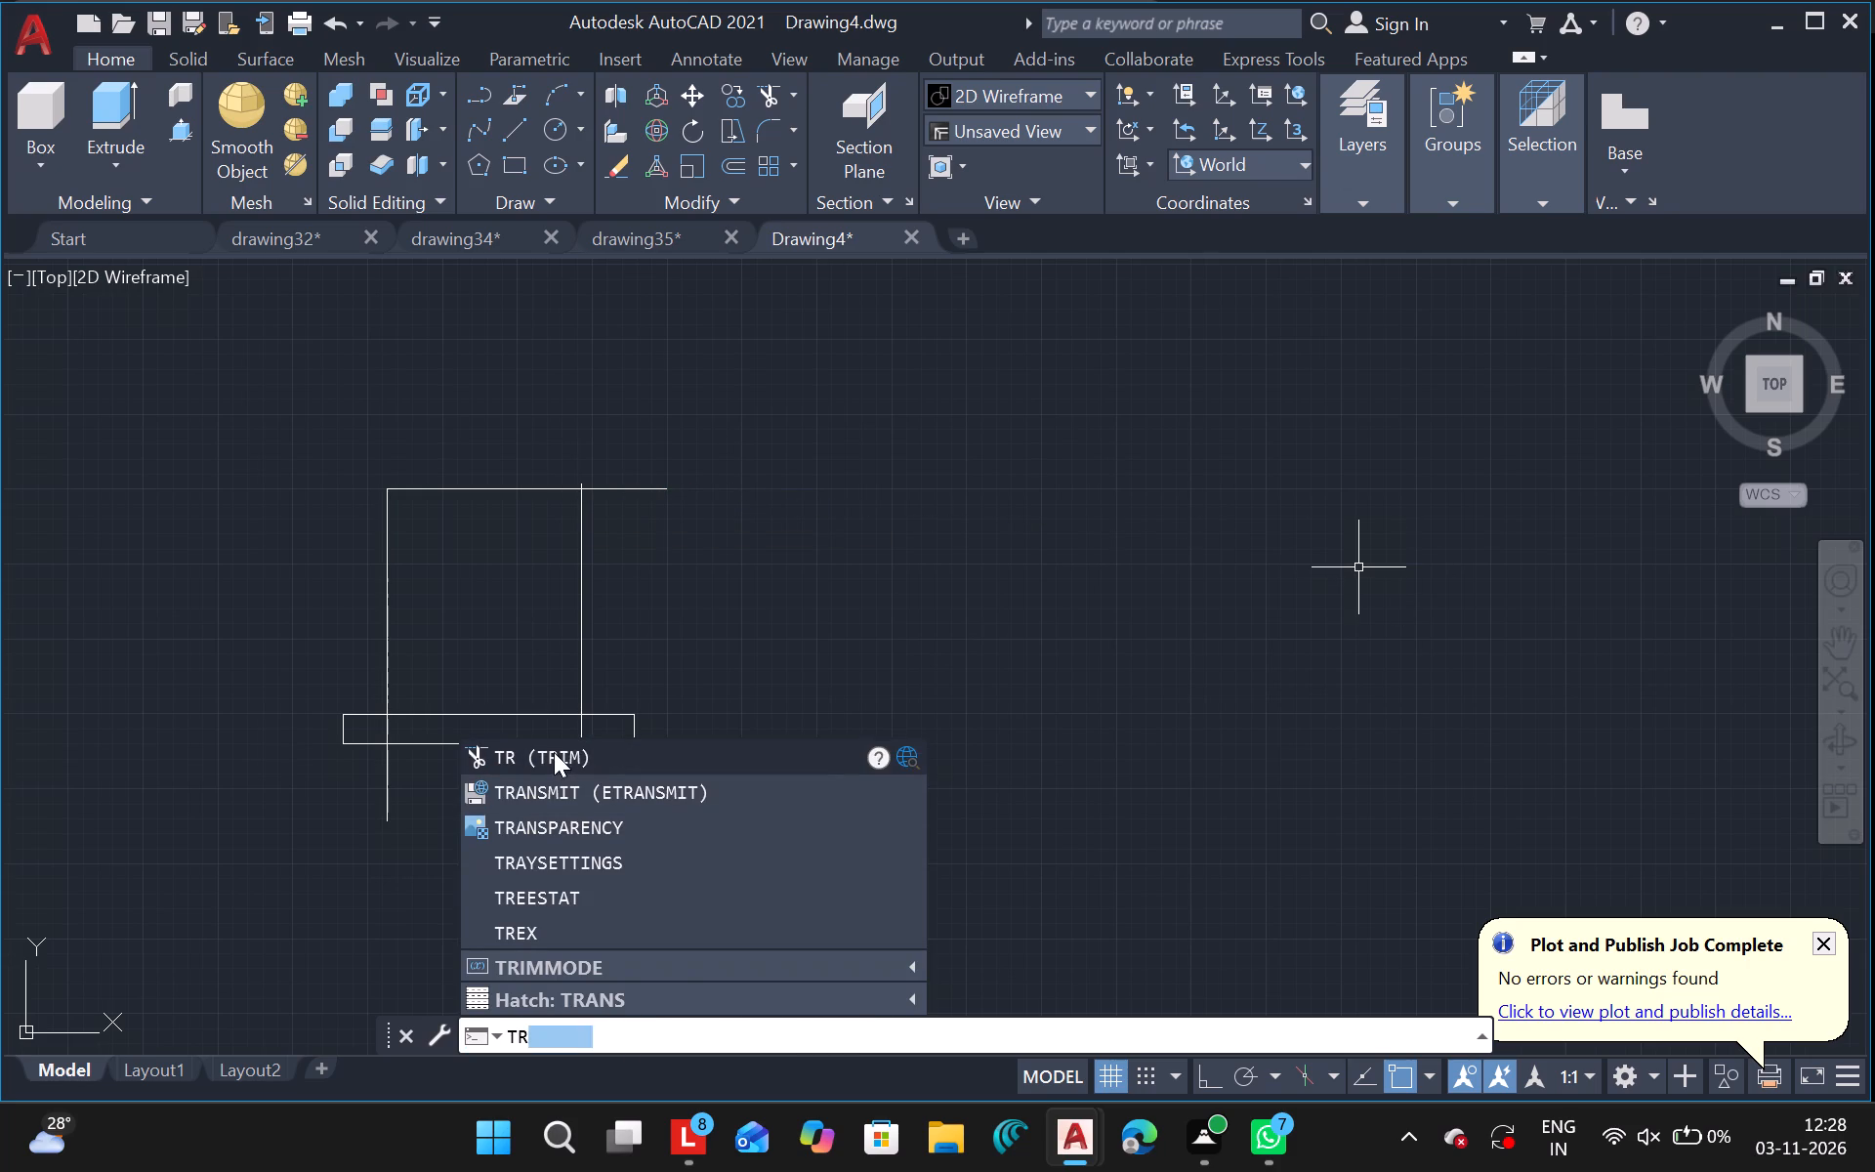
{"action": "left_click", "coordinate": [554, 752]}
{"action": "left_click_drag", "start_coordinate": [330, 773], "coordinate": [755, 771]}
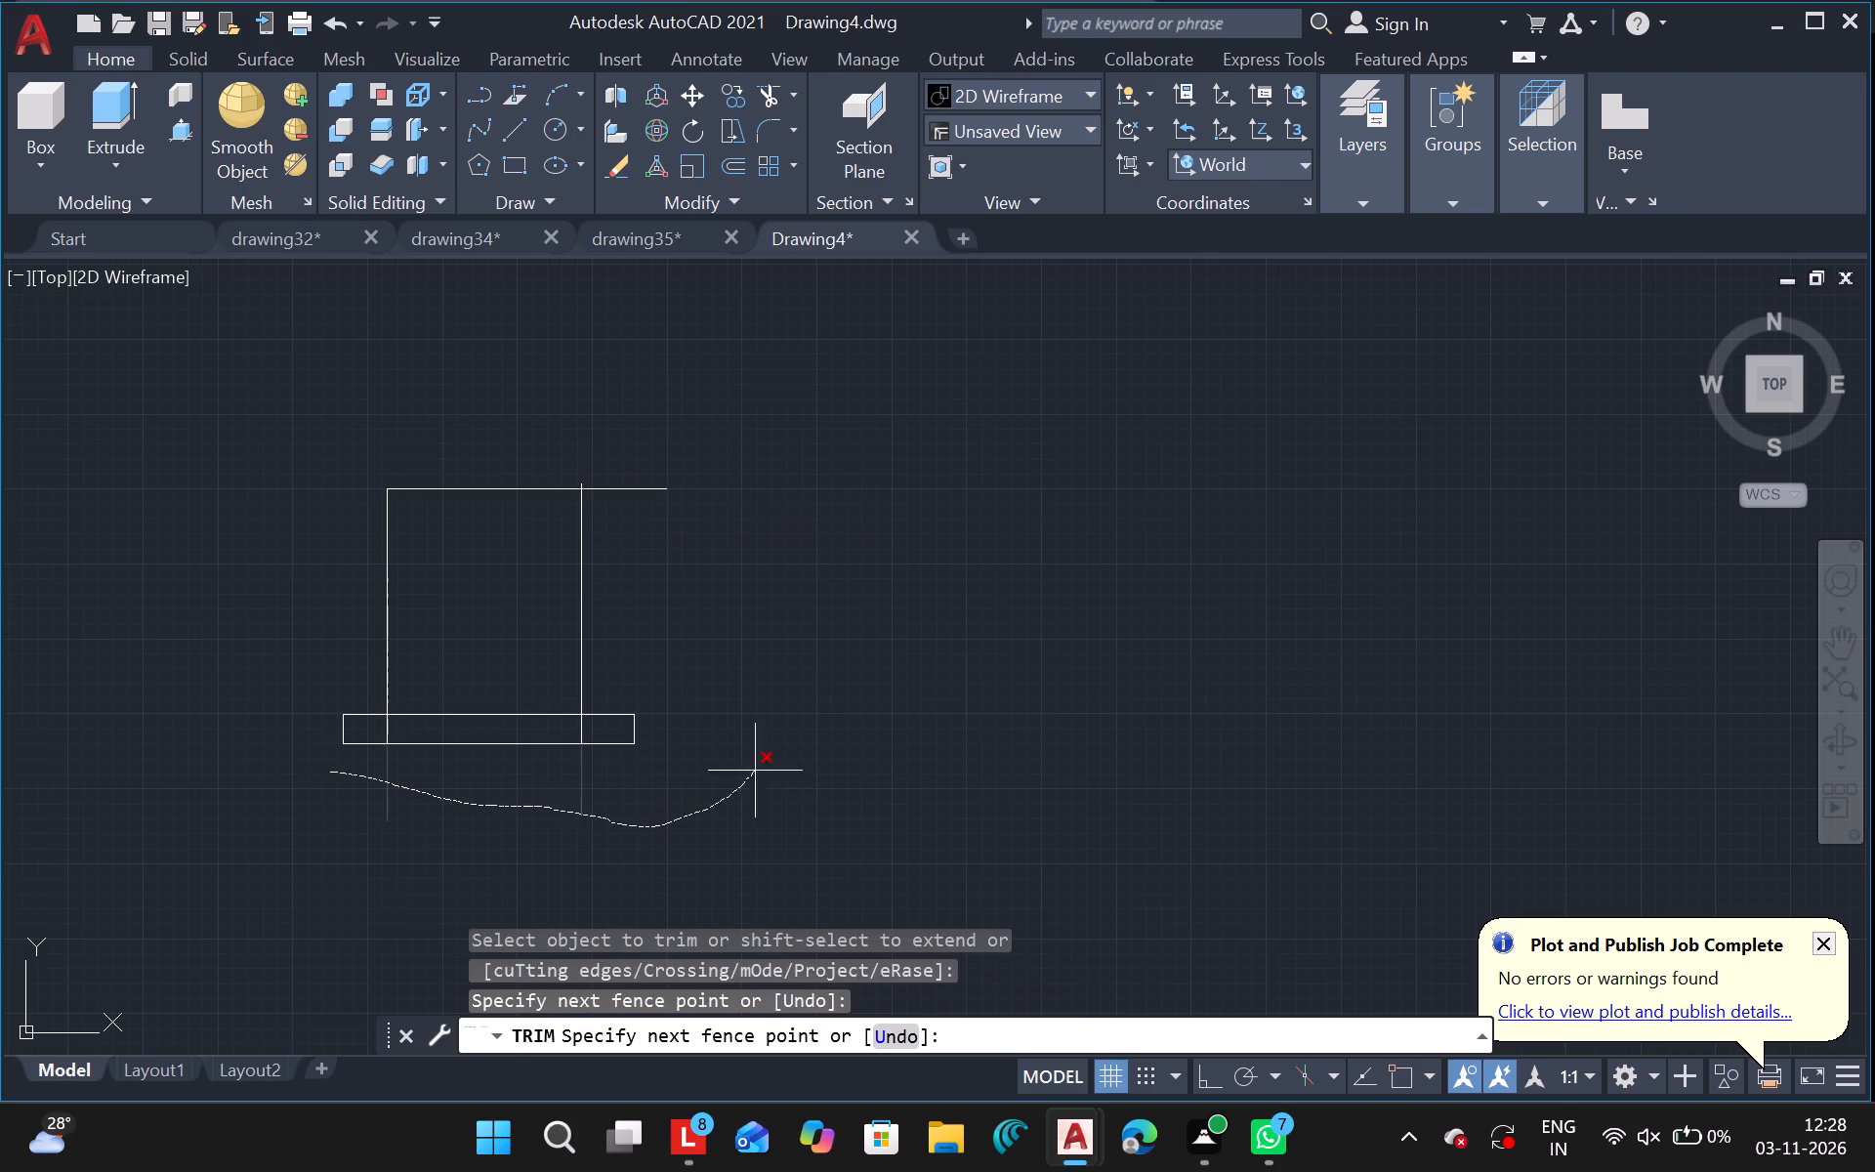
{"action": "left_click_drag", "start_coordinate": [755, 771], "coordinate": [755, 764]}
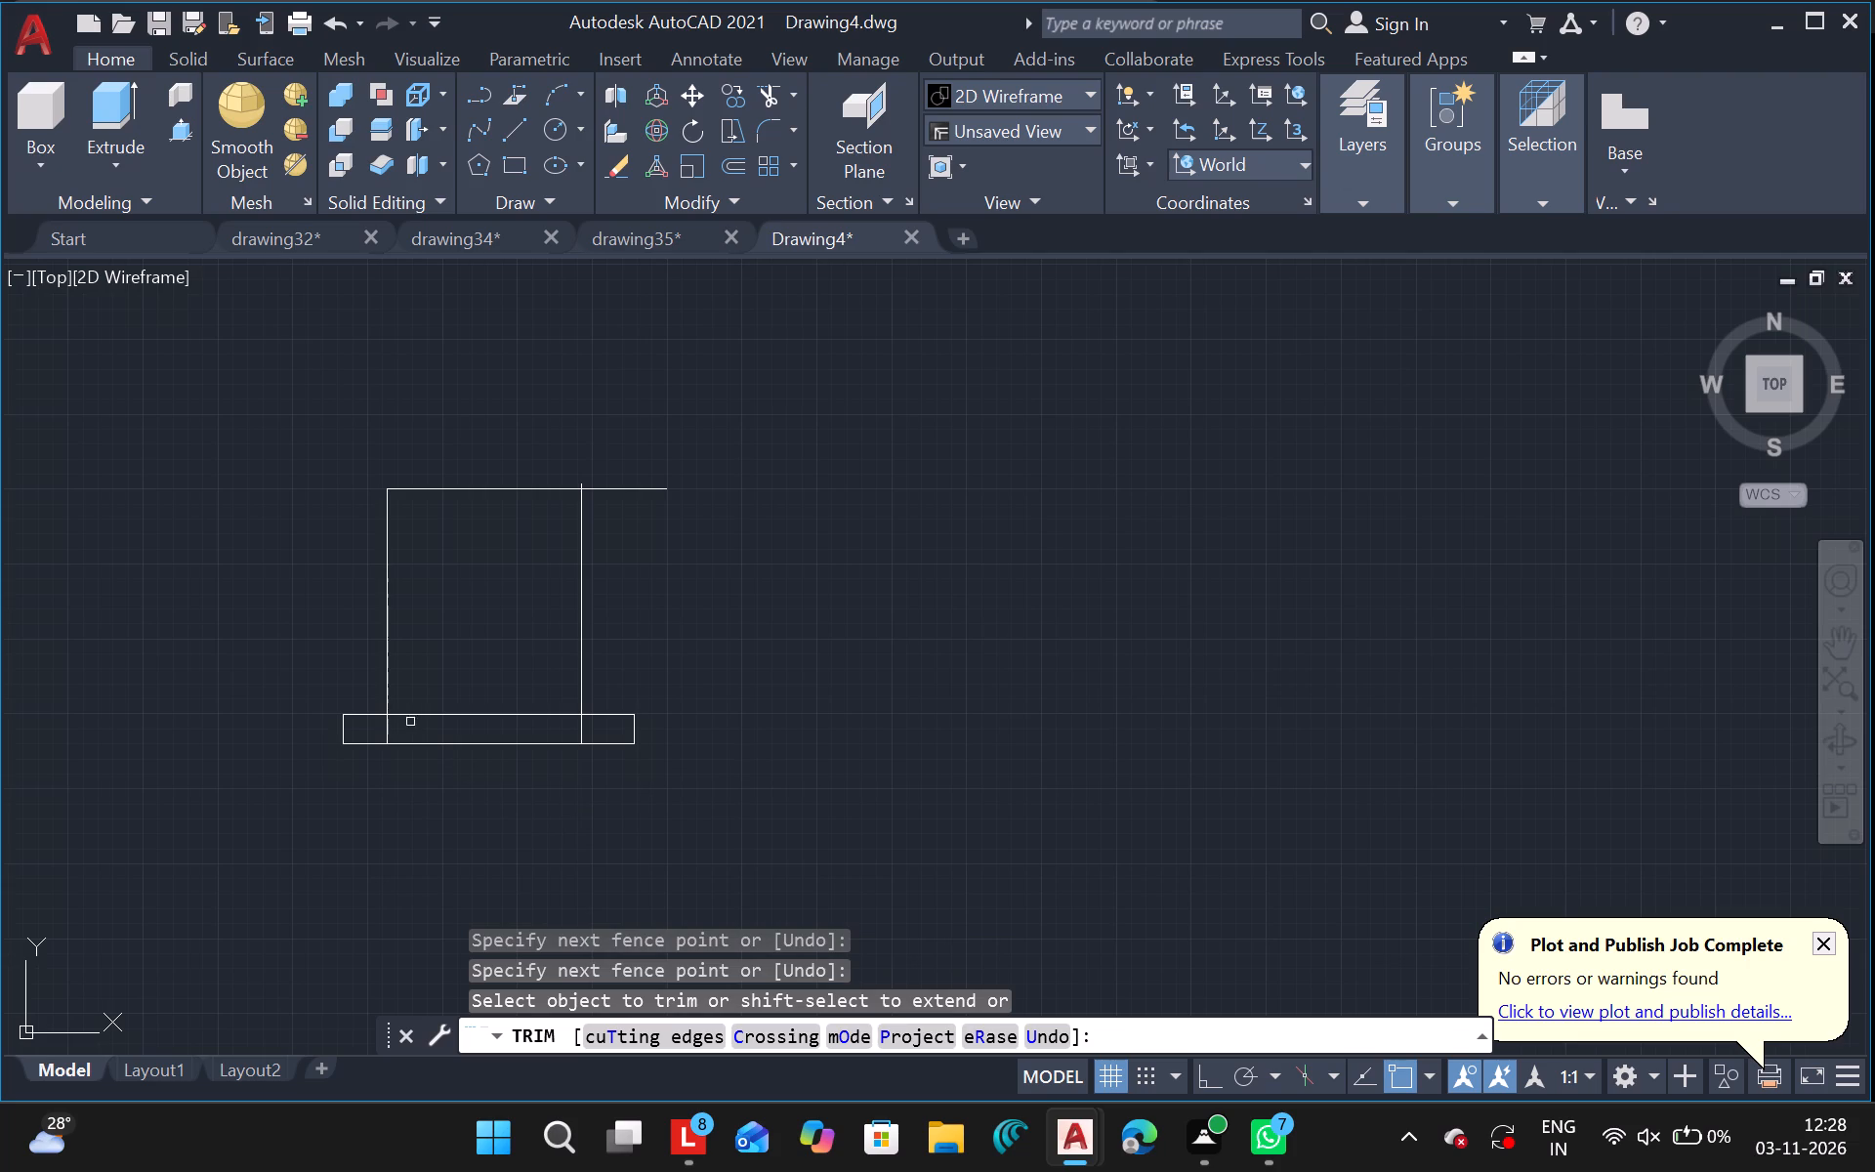
{"action": "left_click_drag", "start_coordinate": [365, 727], "coordinate": [582, 730]}
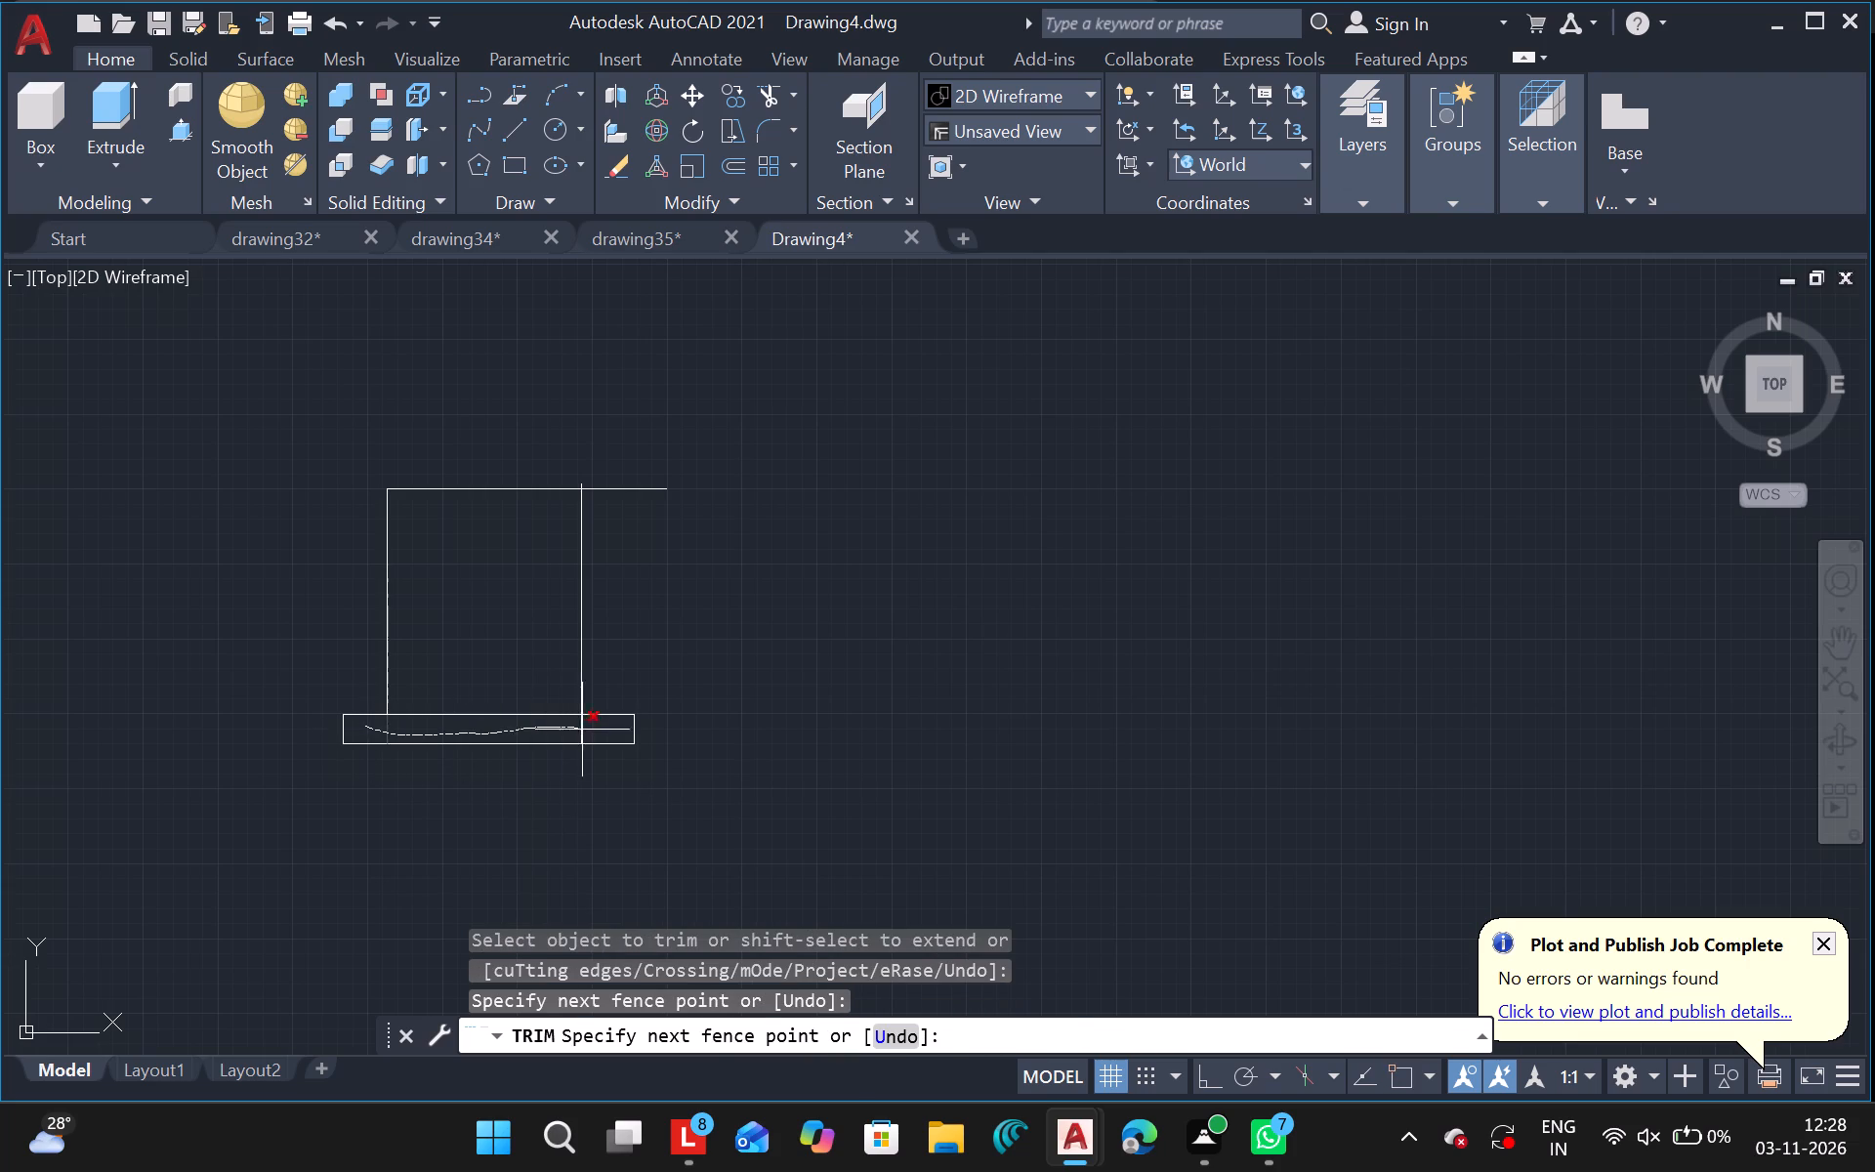
{"action": "left_click_drag", "start_coordinate": [582, 730], "coordinate": [583, 730]}
{"action": "left_click_drag", "start_coordinate": [593, 437], "coordinate": [631, 550]}
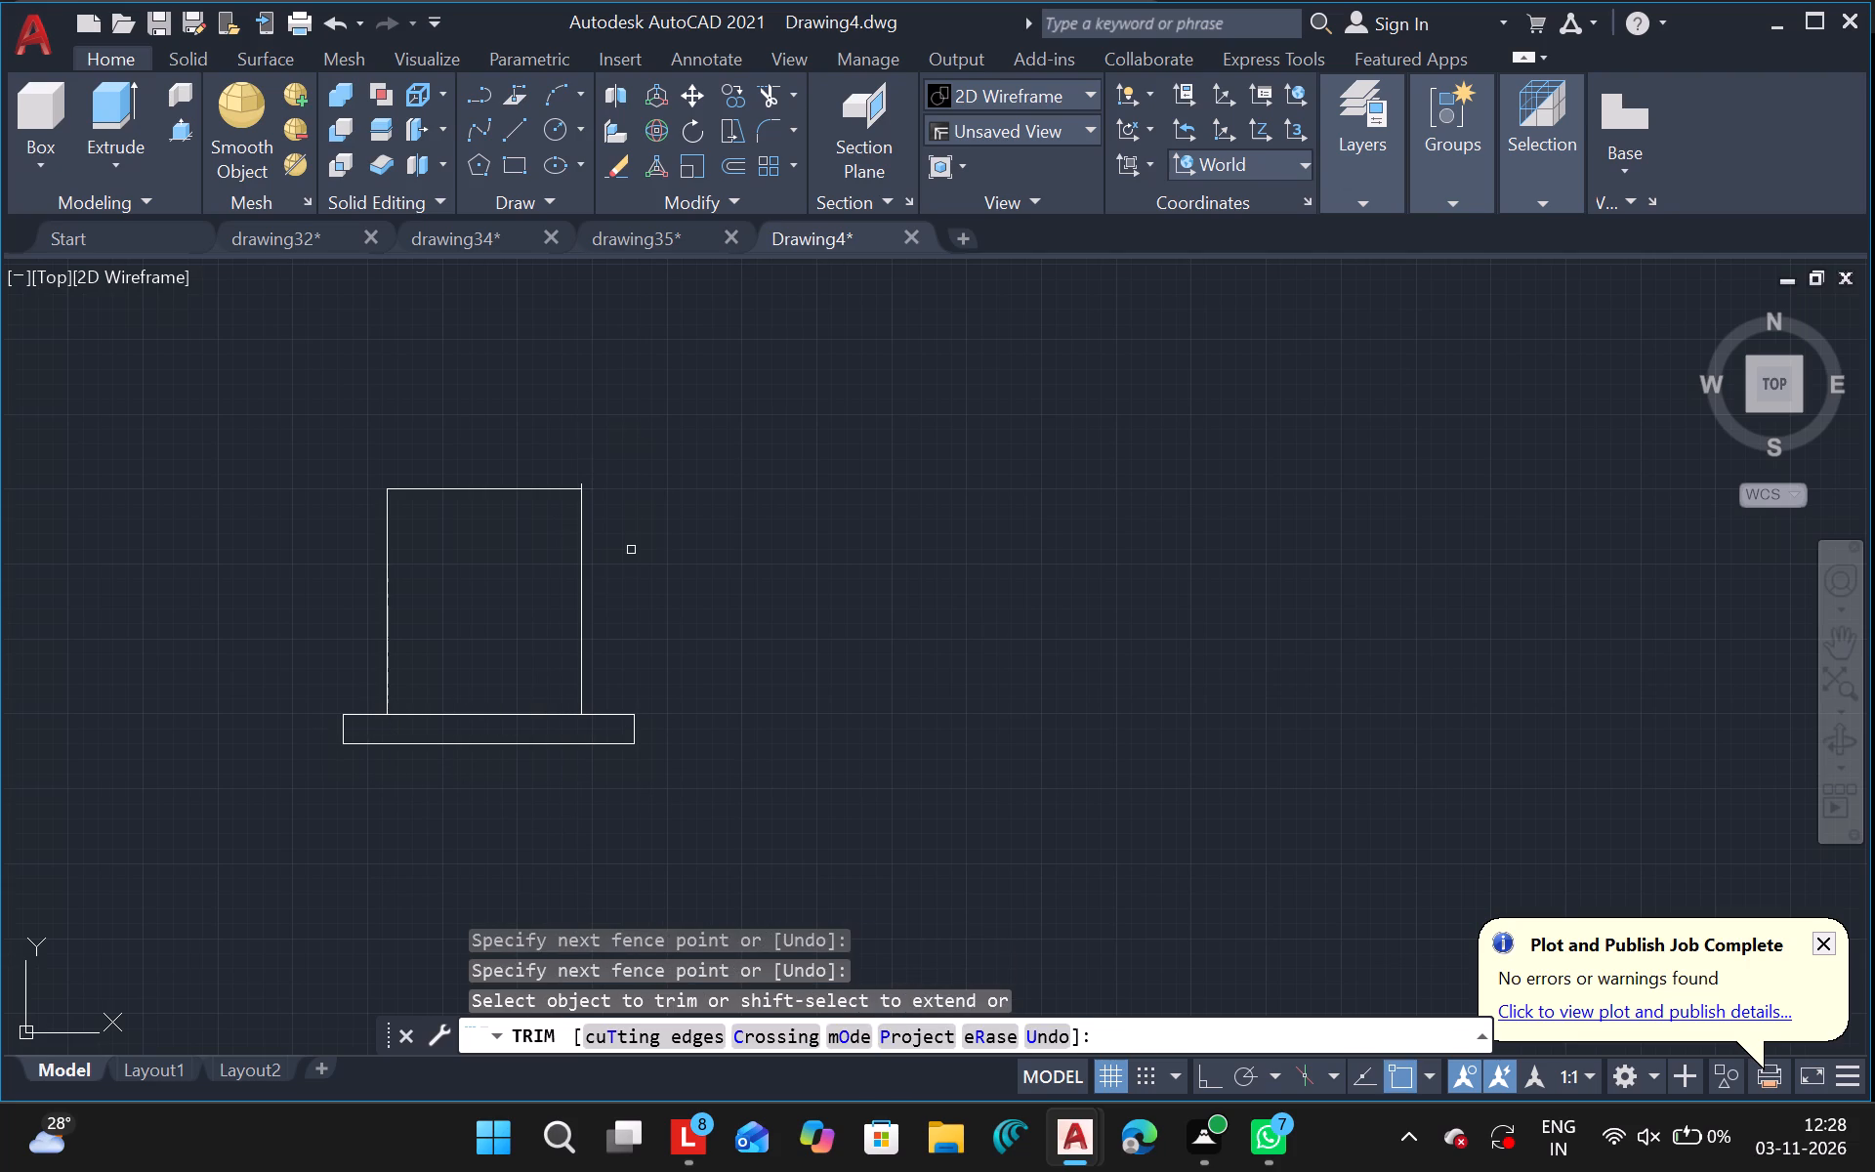
{"action": "left_click", "coordinate": [585, 481]}
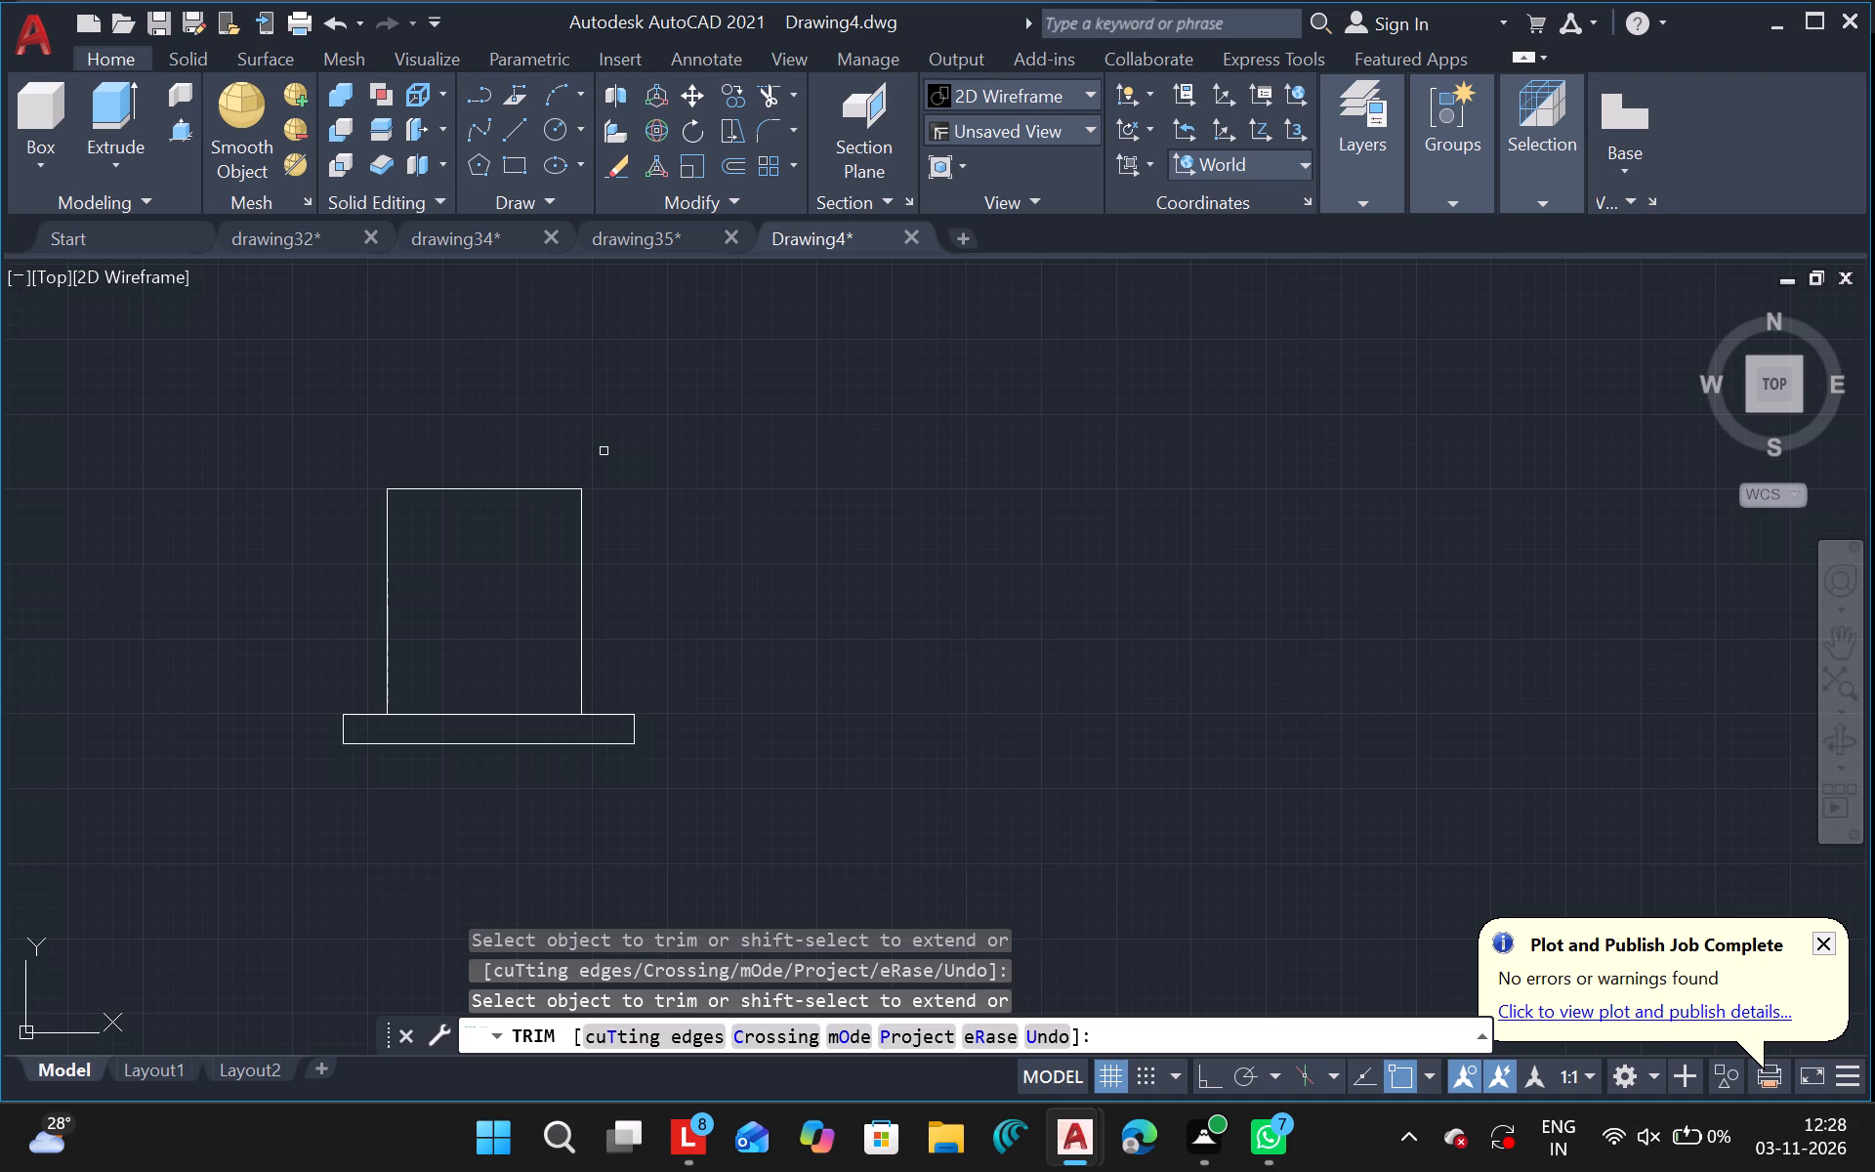
Copy the body's left vertical line horizontally to the middle of the body.
{"action": "key", "text": "Escape"}
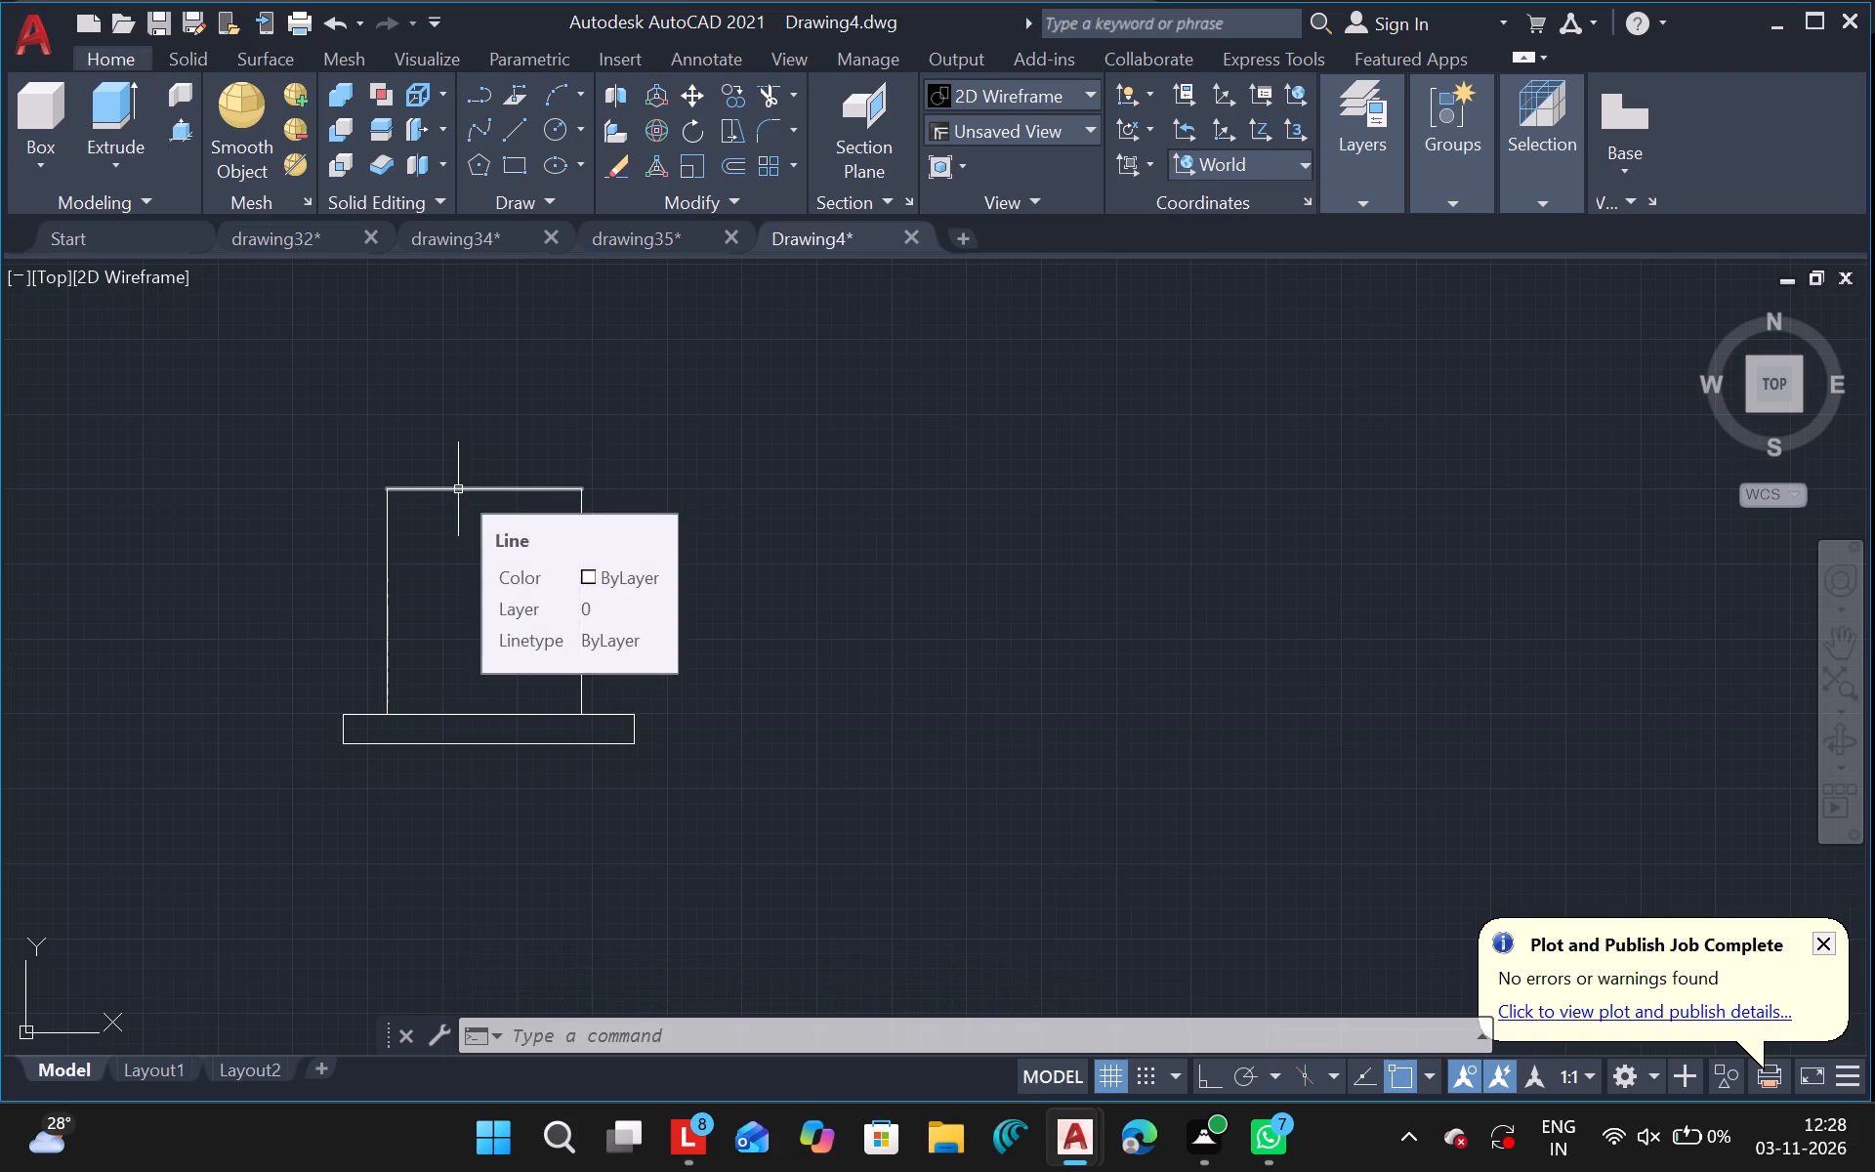
{"action": "left_click", "coordinate": [518, 119]}
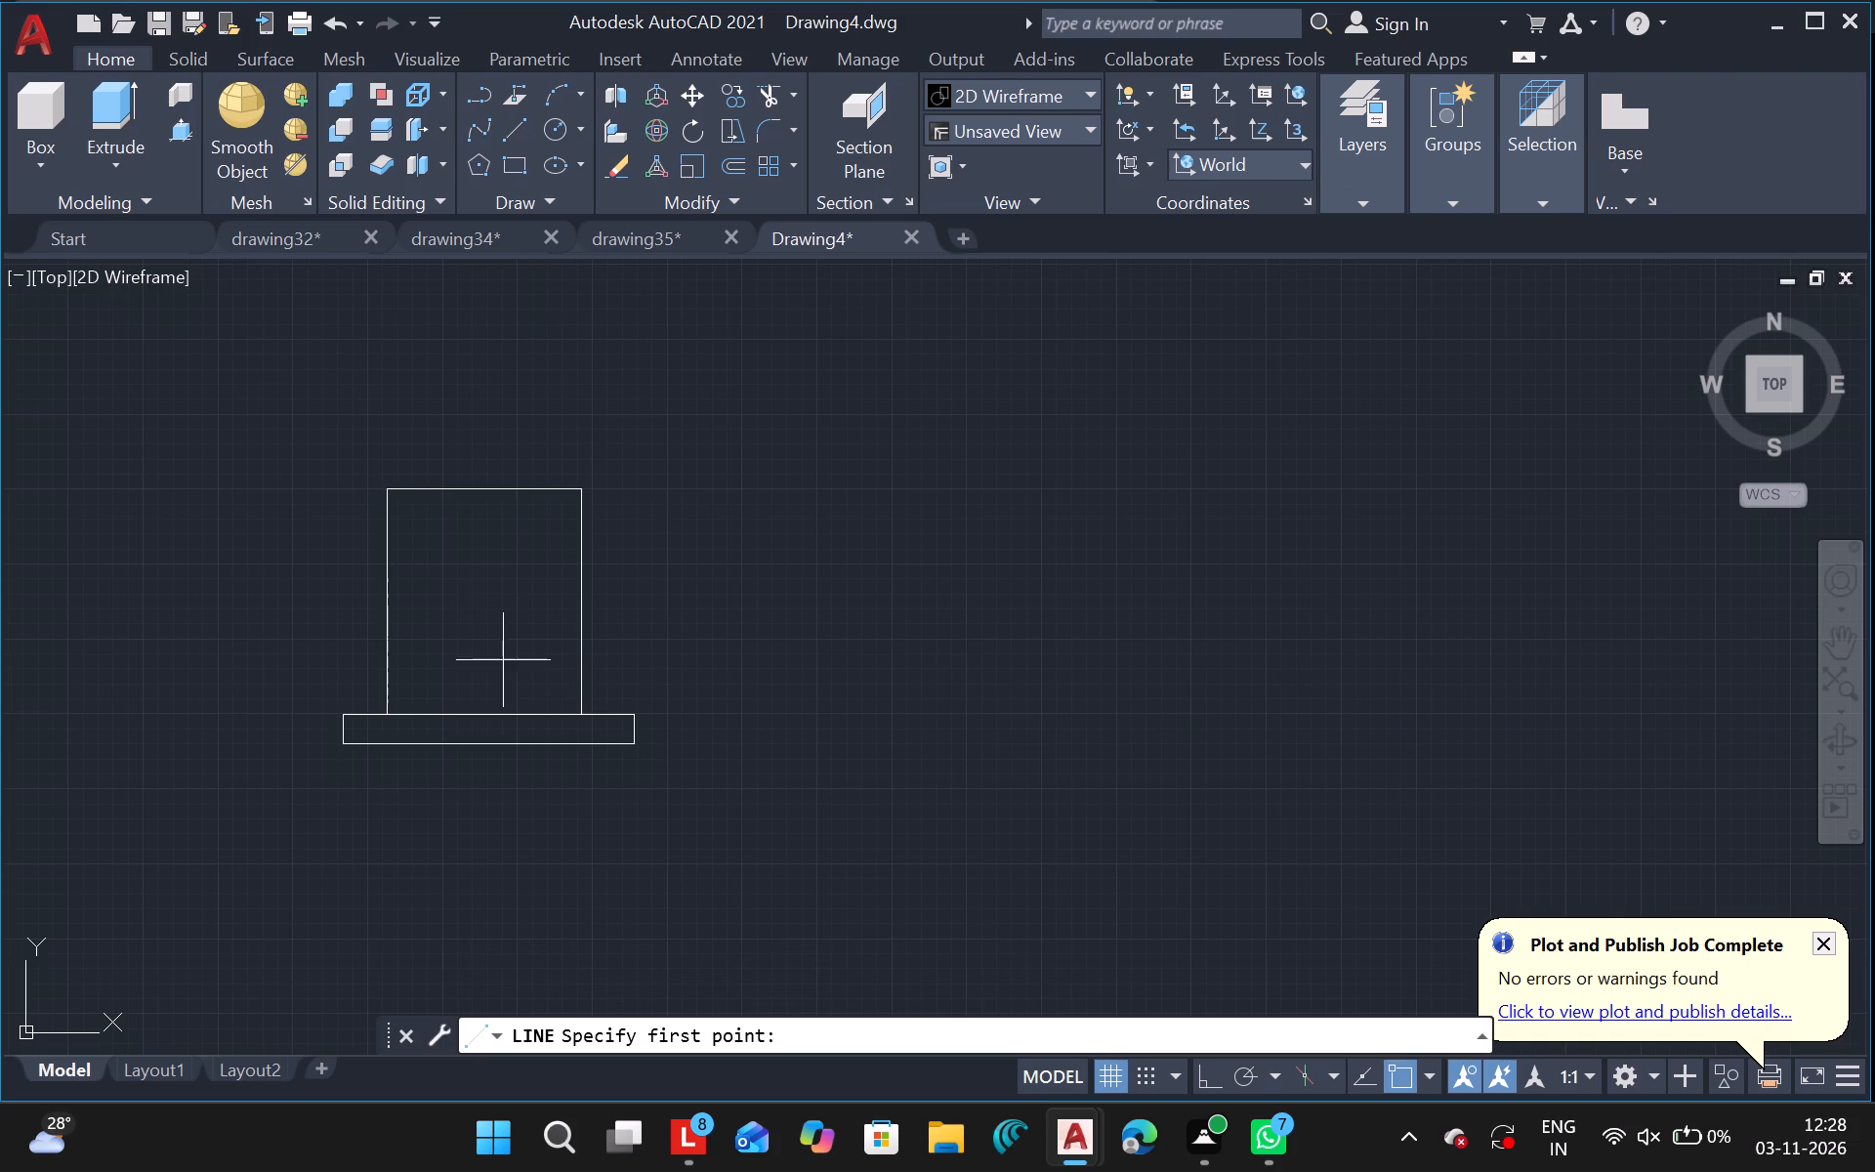
{"action": "key", "text": "Escape"}
{"action": "left_click", "coordinate": [387, 568]}
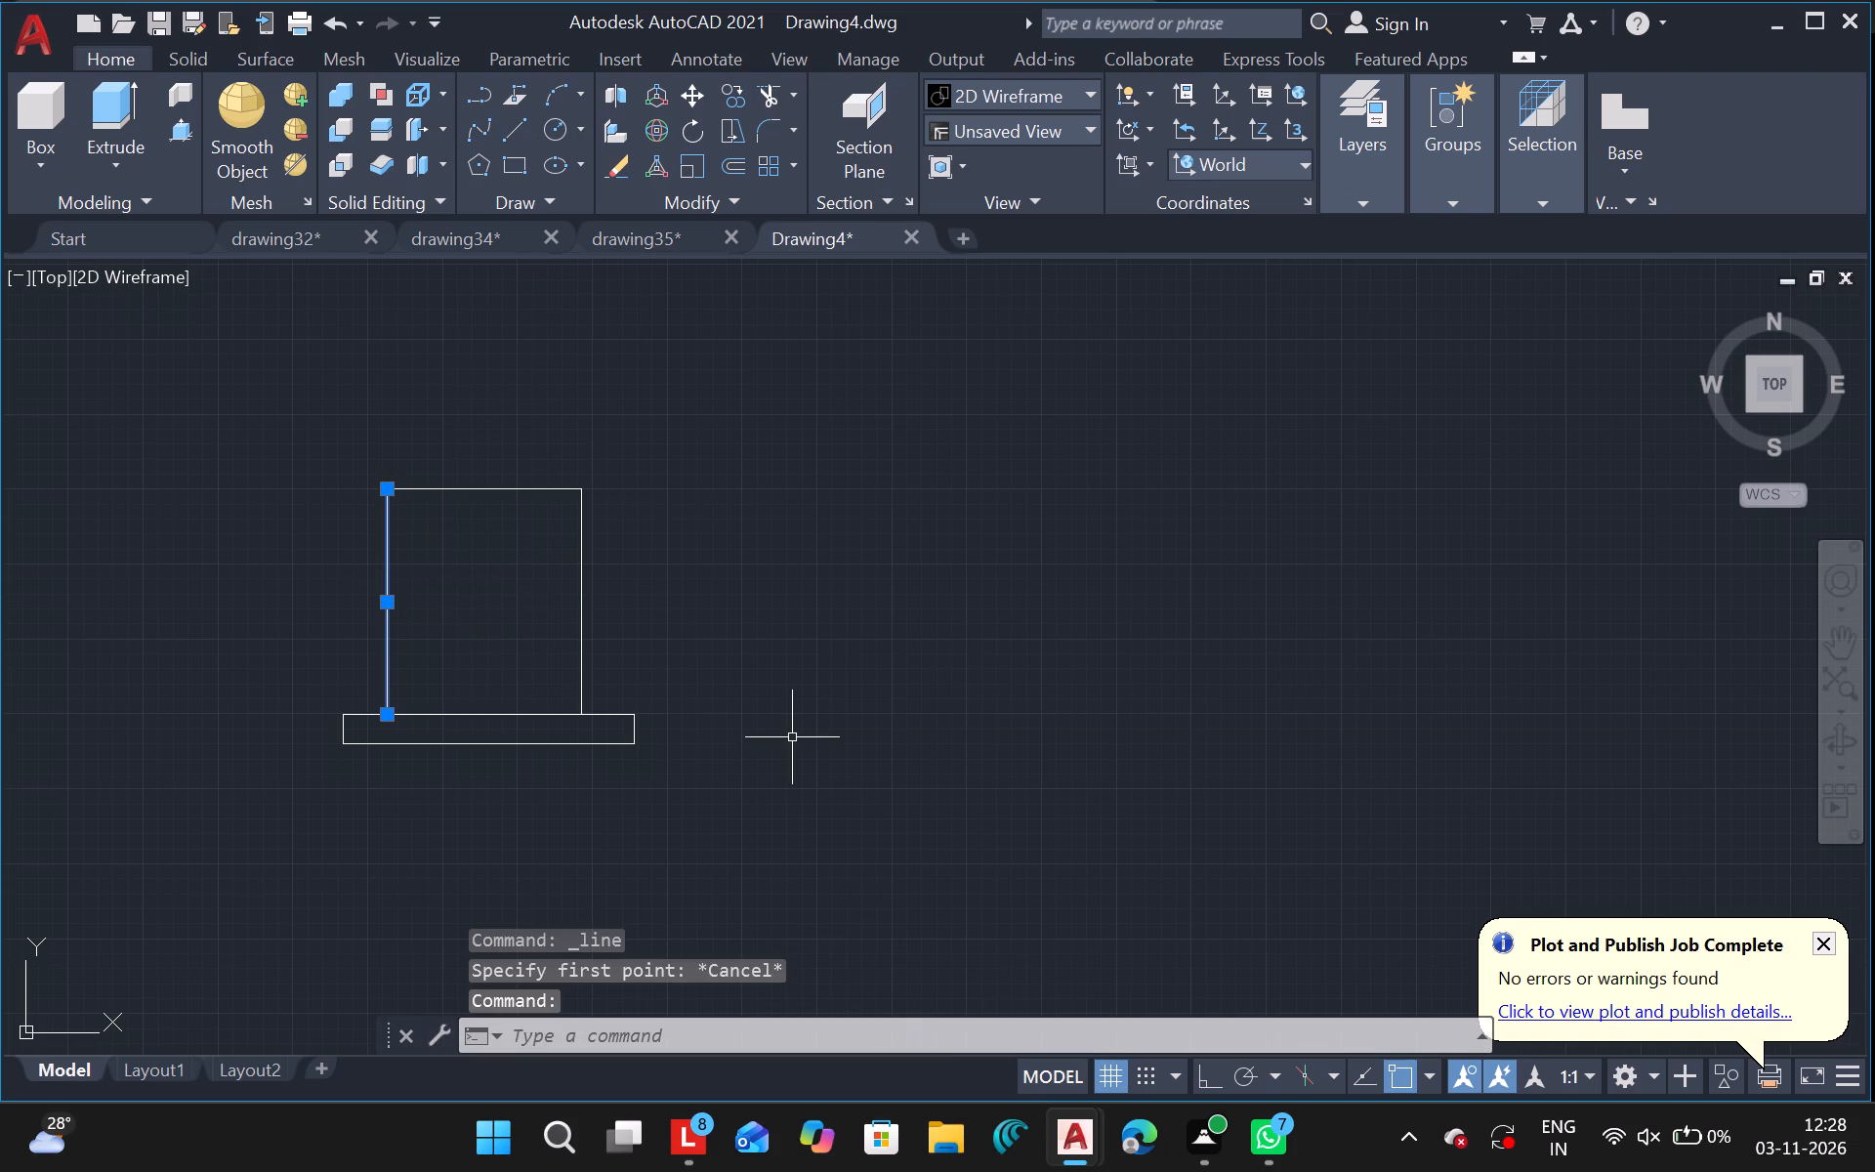
{"action": "key", "text": "c"}
{"action": "key", "text": "o"}
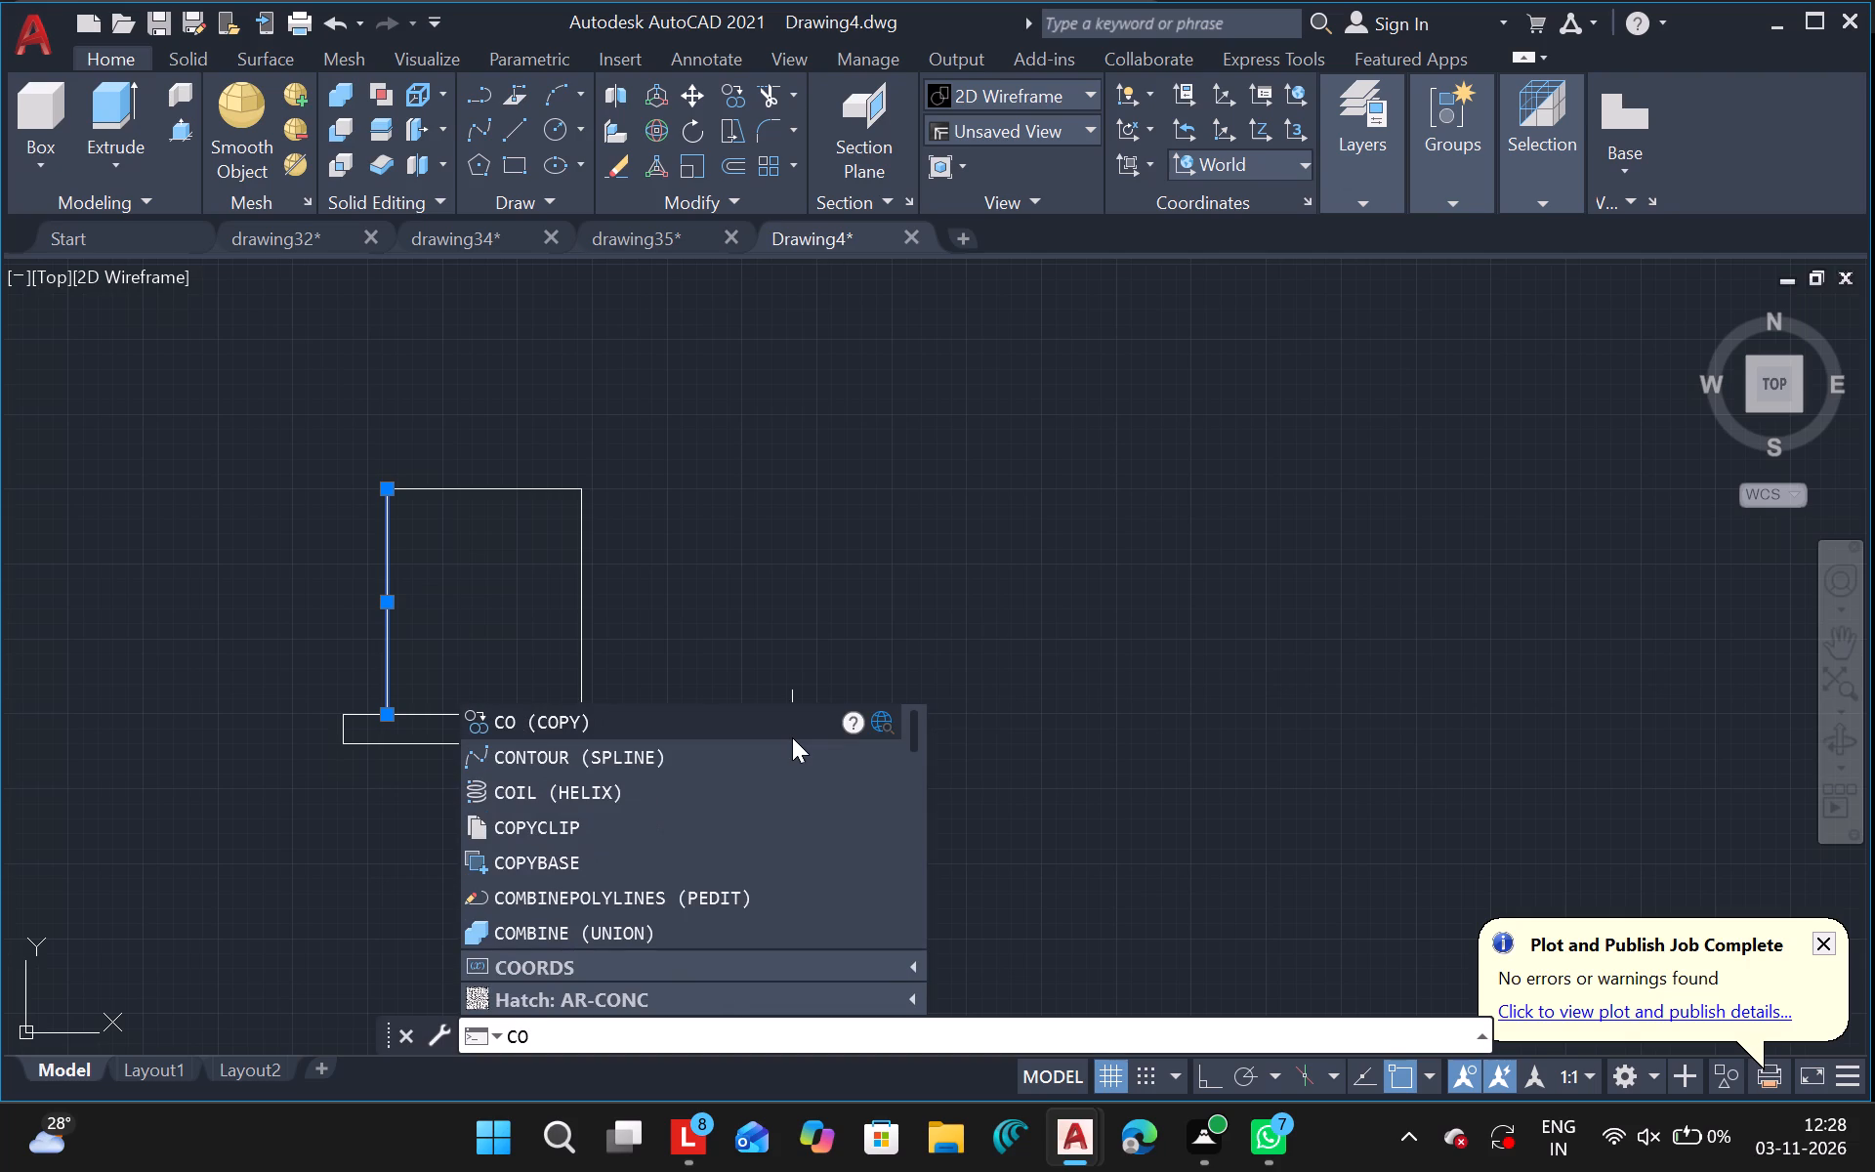
{"action": "left_click", "coordinate": [527, 730]}
{"action": "left_click_drag", "start_coordinate": [975, 664], "coordinate": [1035, 666]}
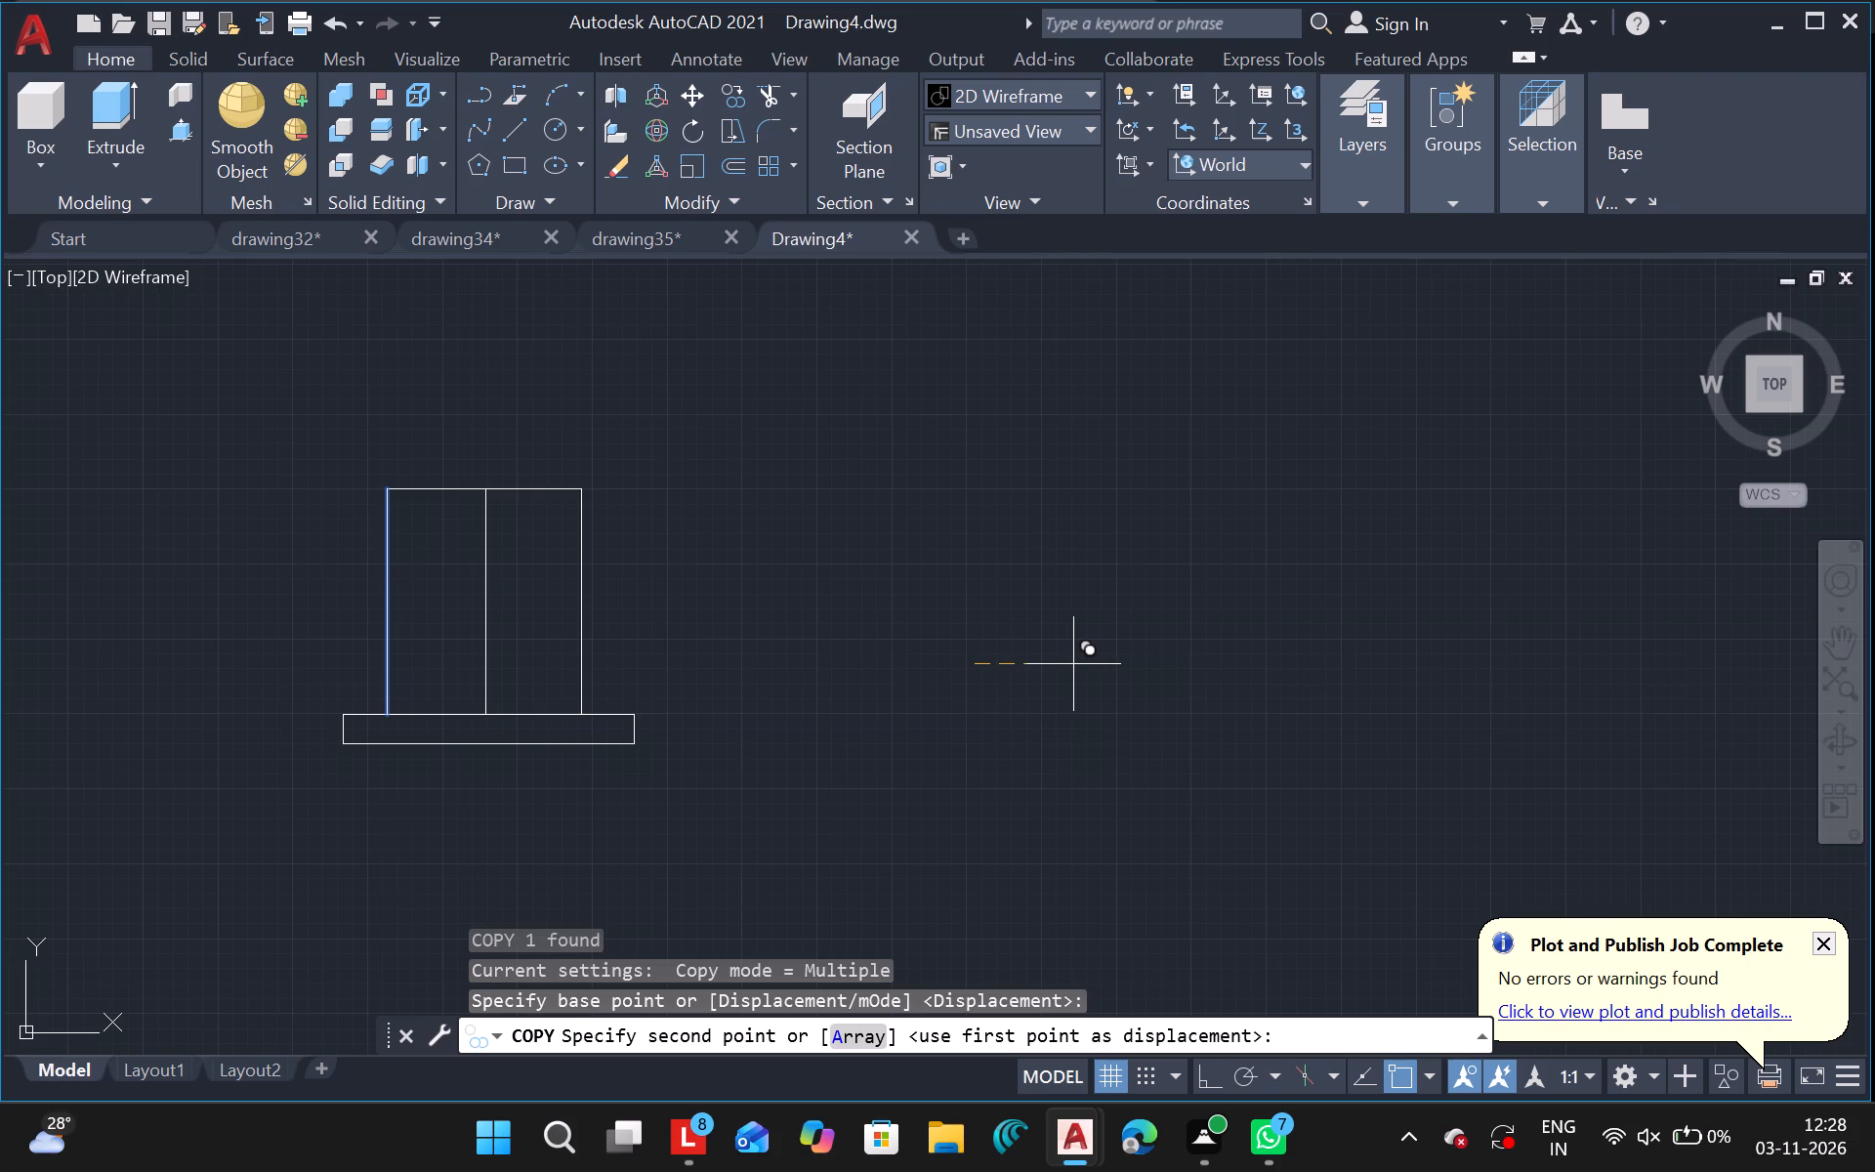
{"action": "left_click", "coordinate": [1074, 664]}
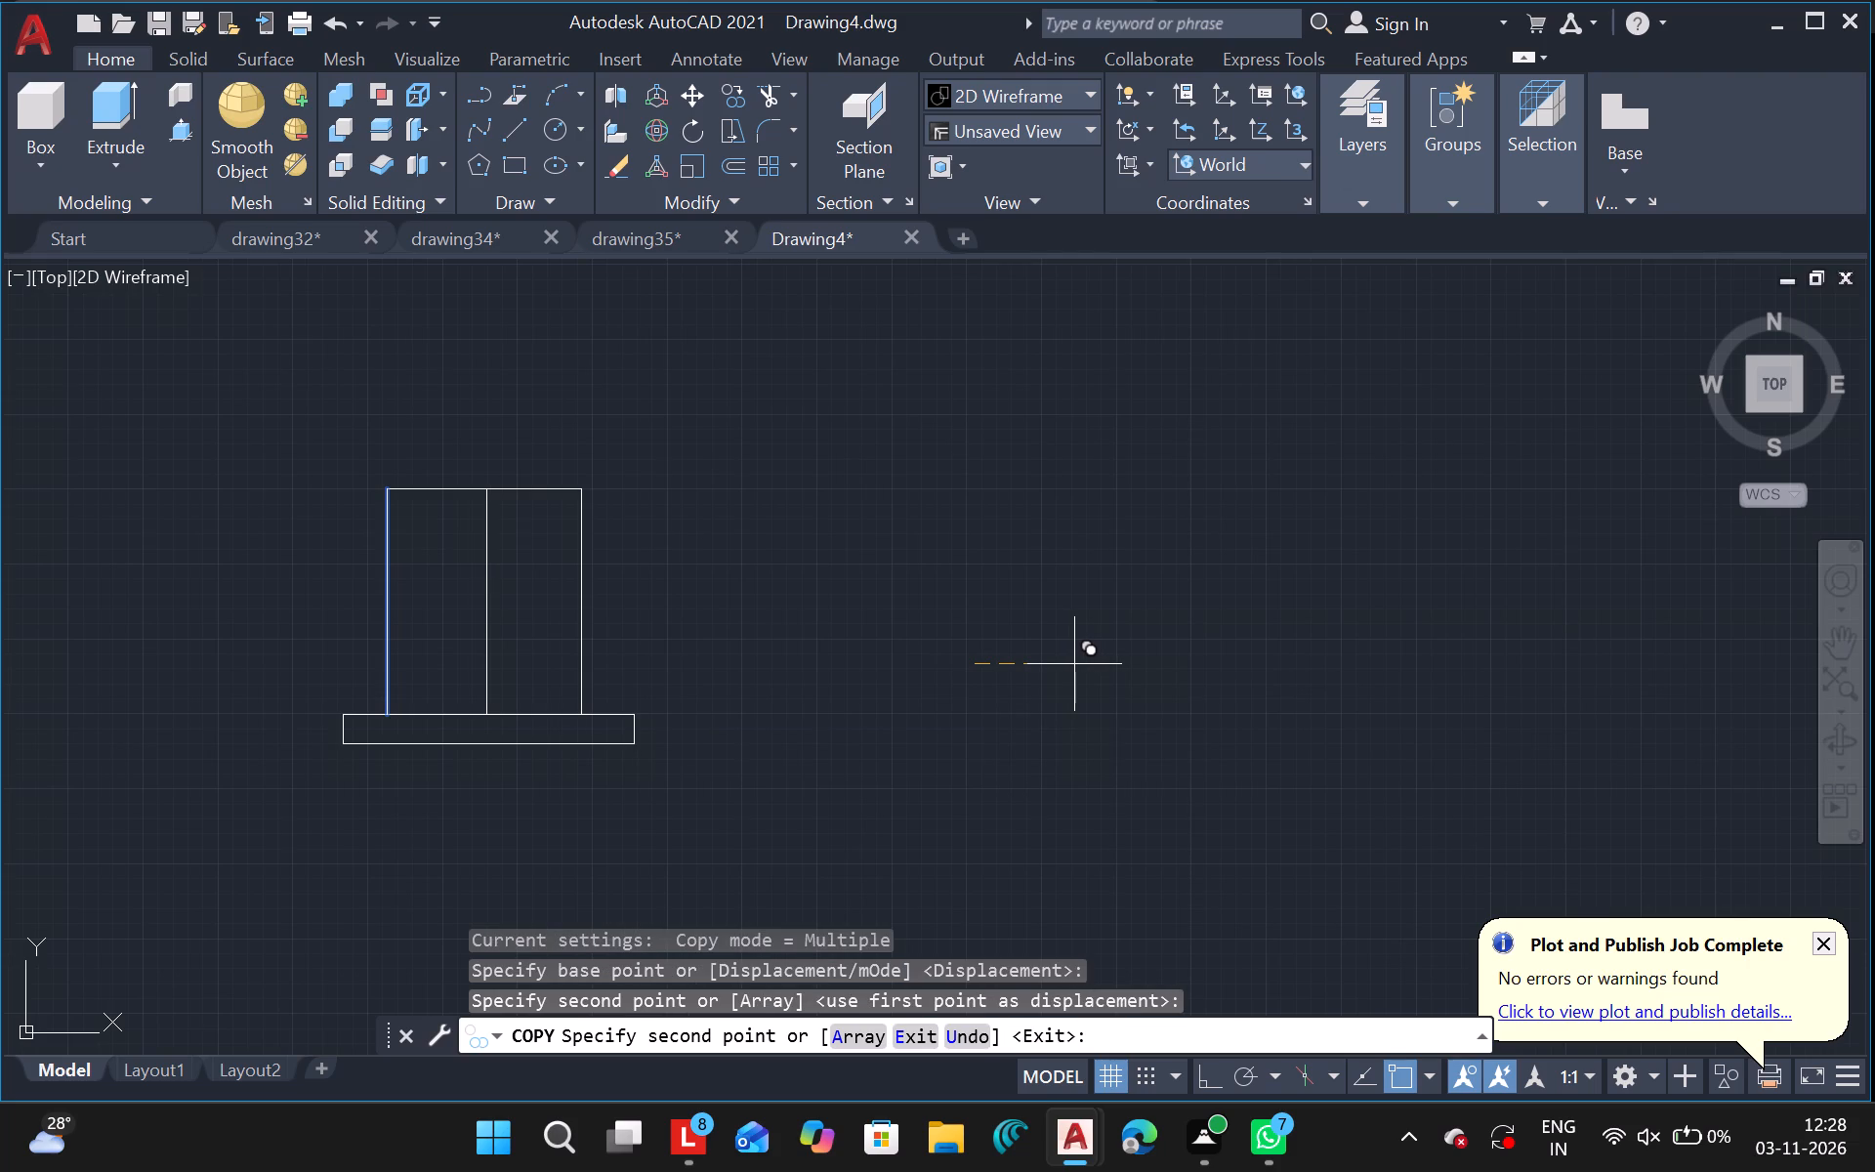
{"action": "key", "text": "Escape"}
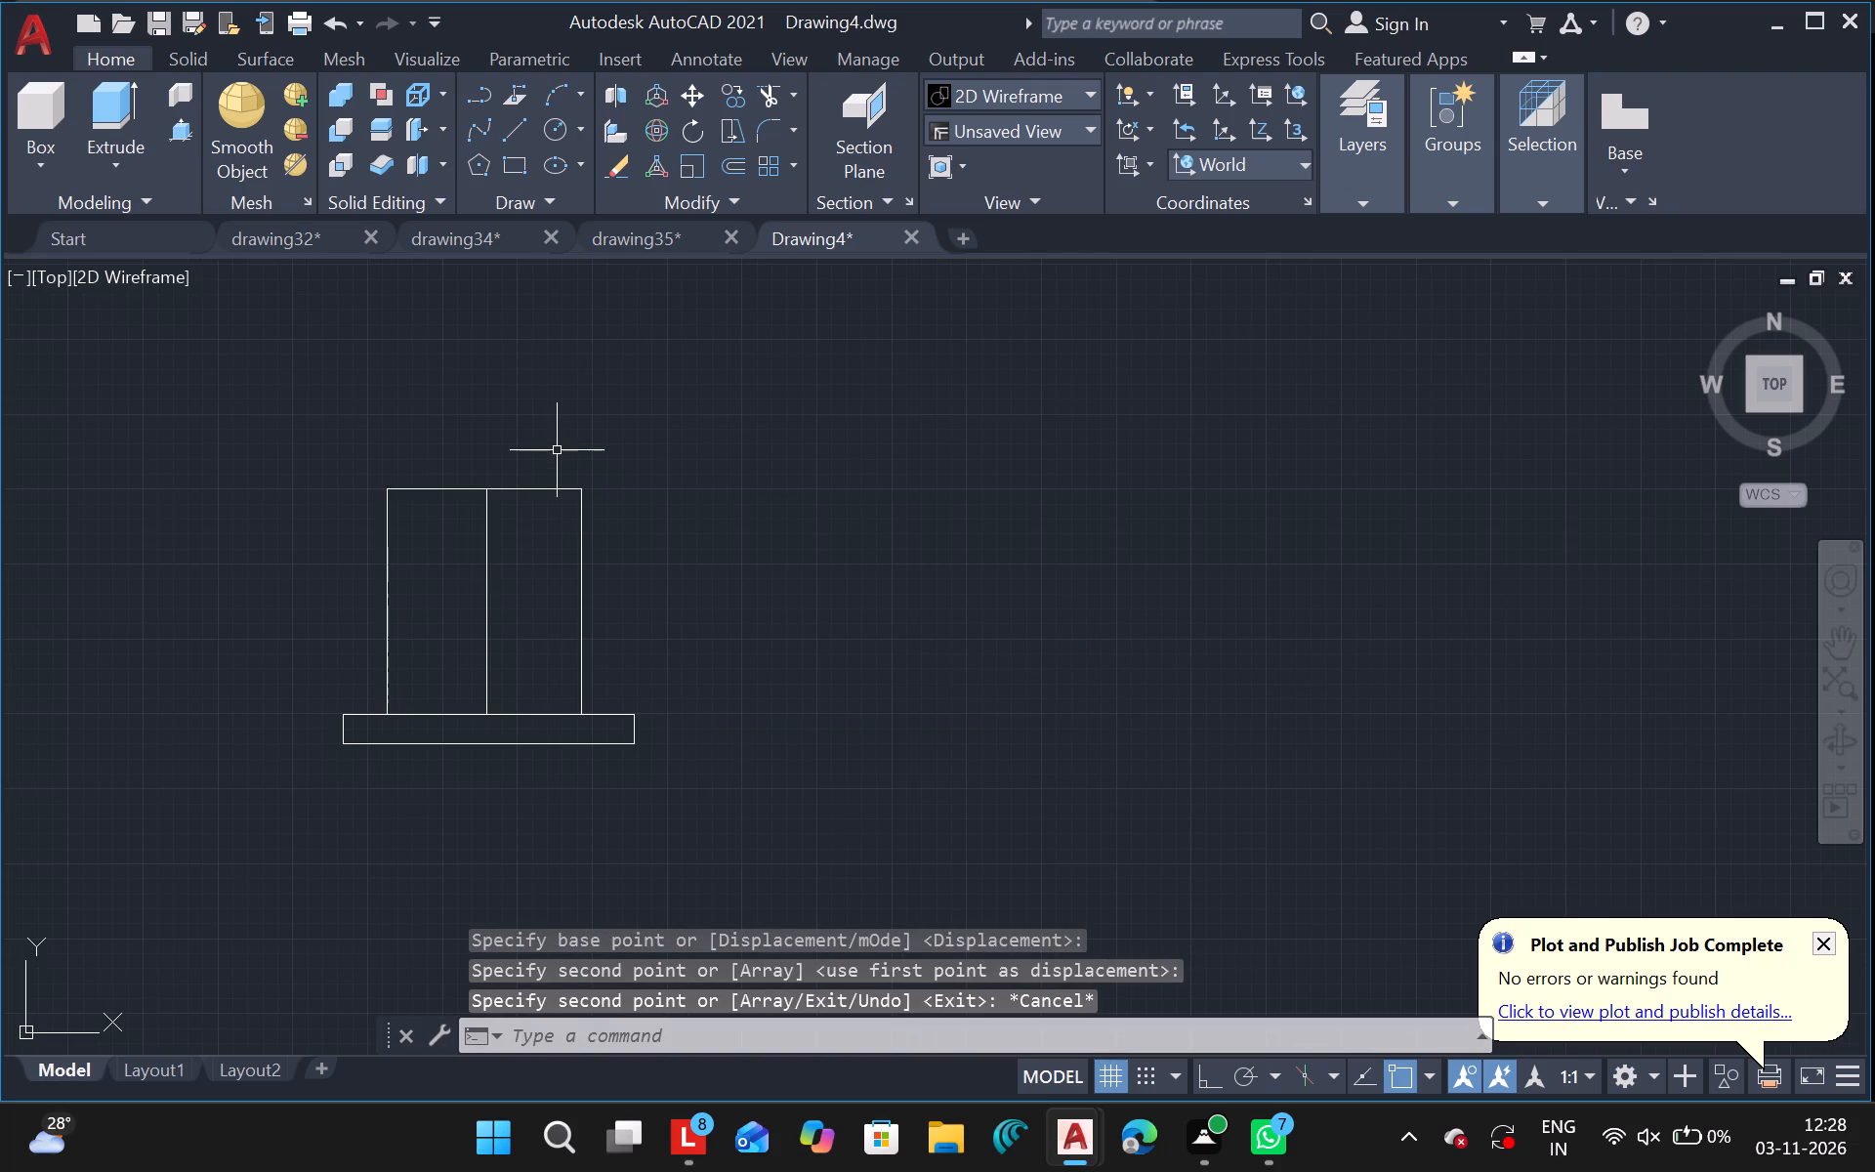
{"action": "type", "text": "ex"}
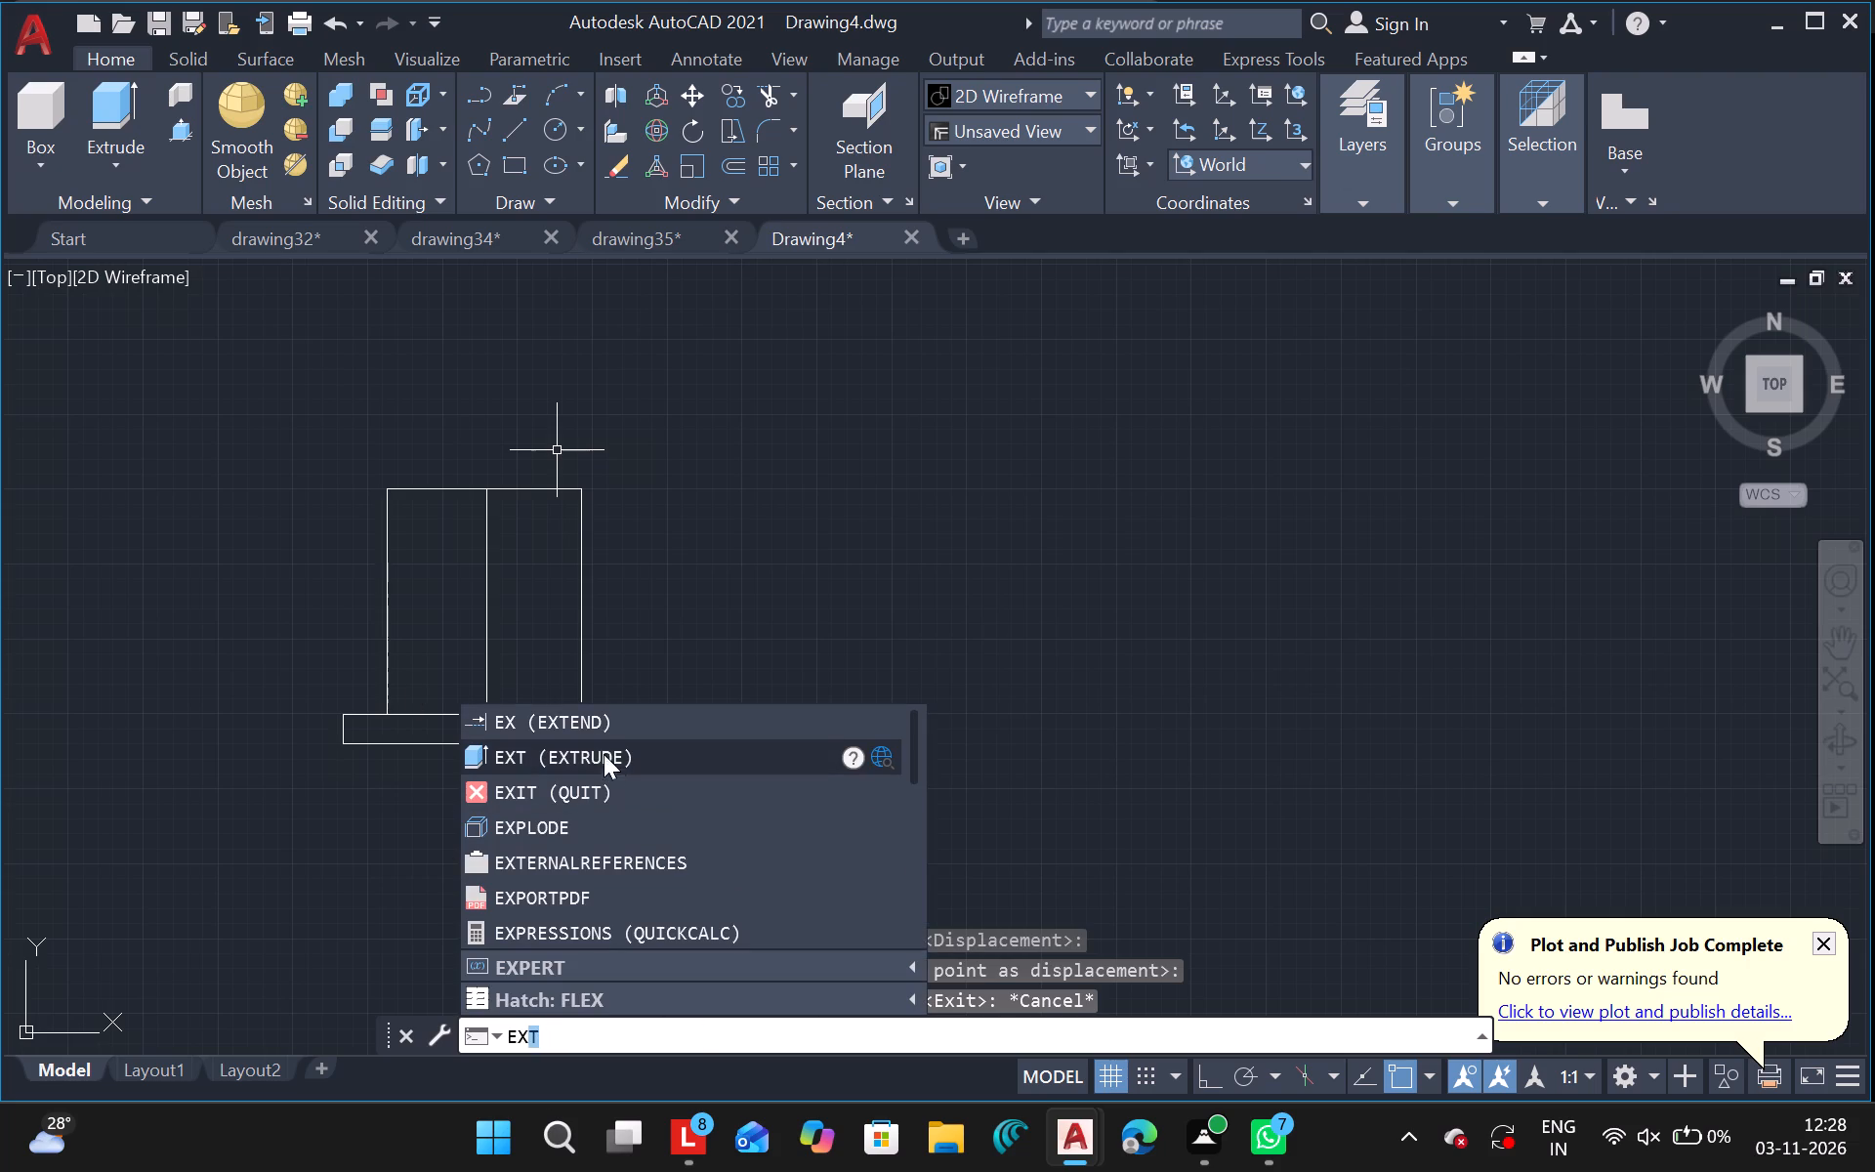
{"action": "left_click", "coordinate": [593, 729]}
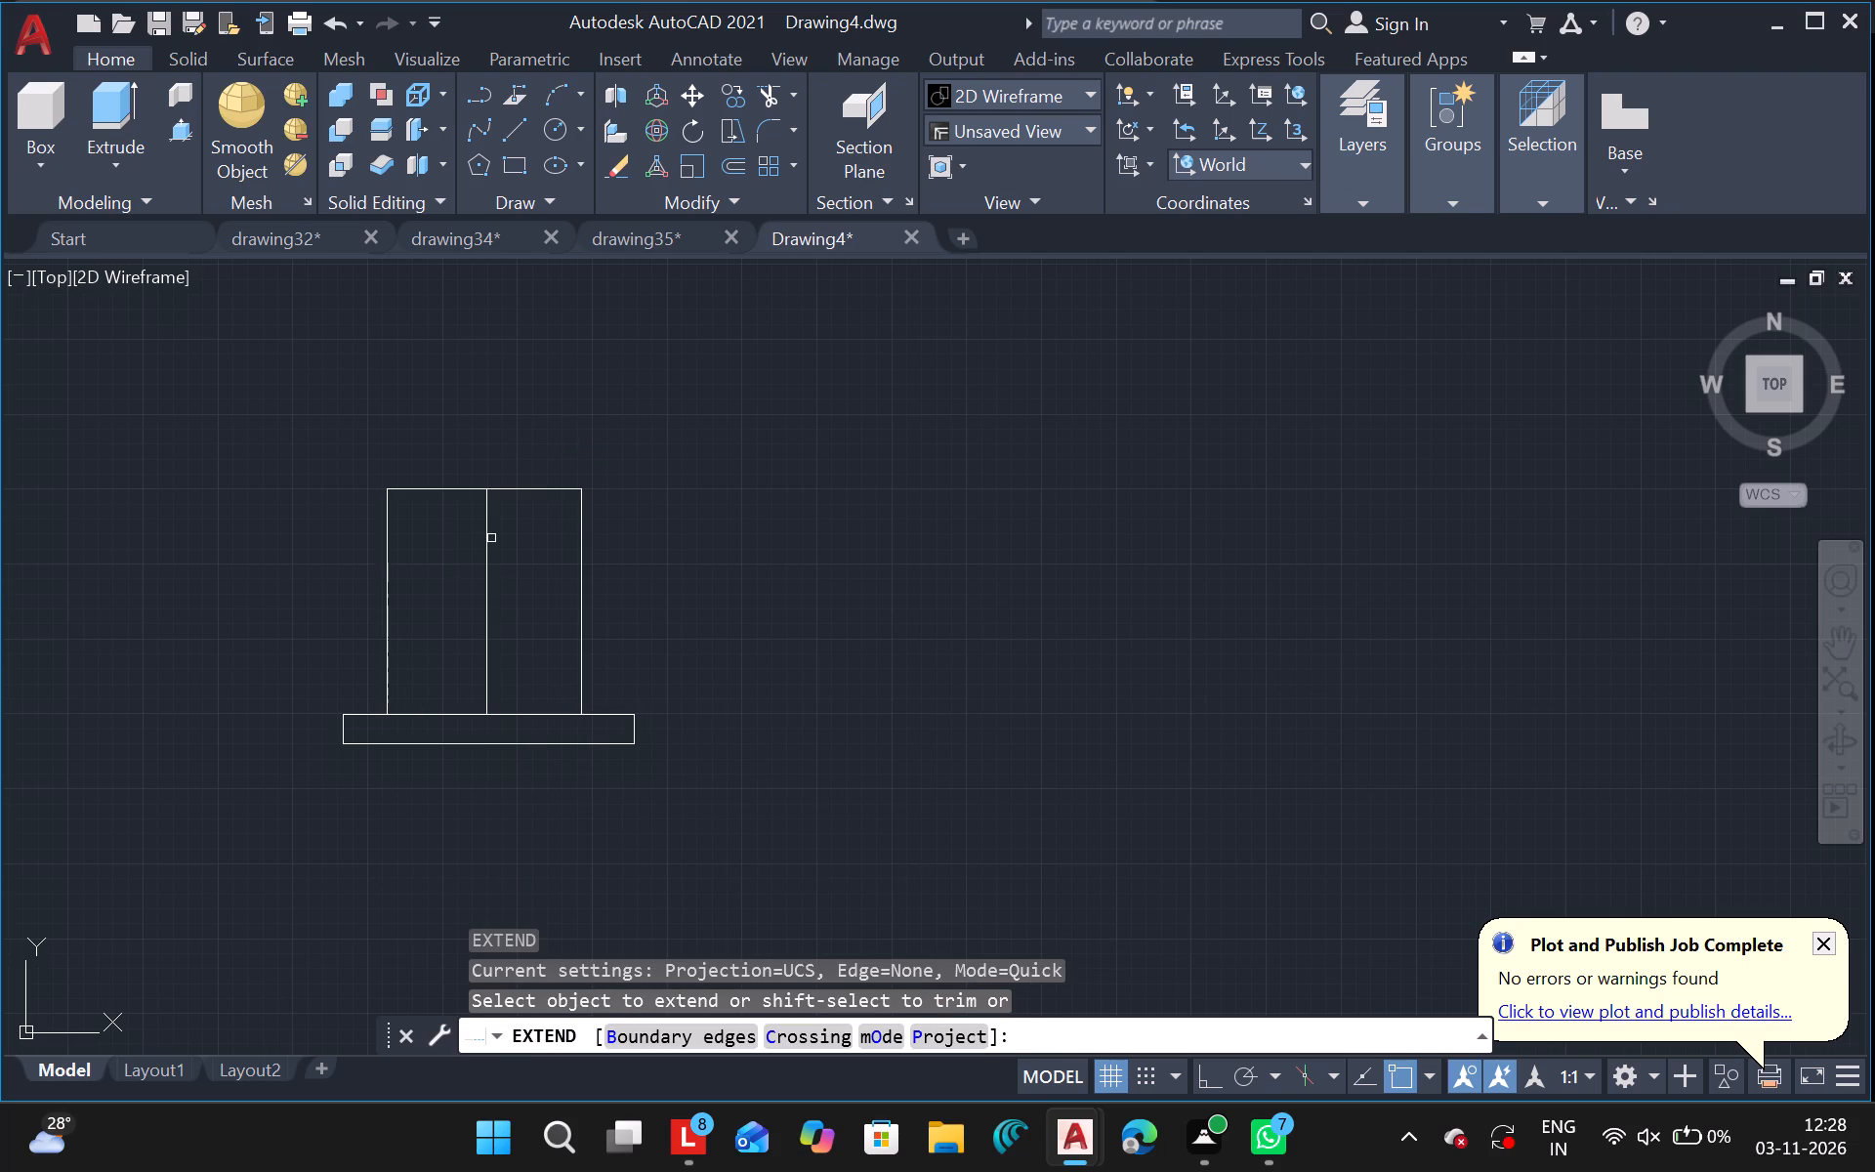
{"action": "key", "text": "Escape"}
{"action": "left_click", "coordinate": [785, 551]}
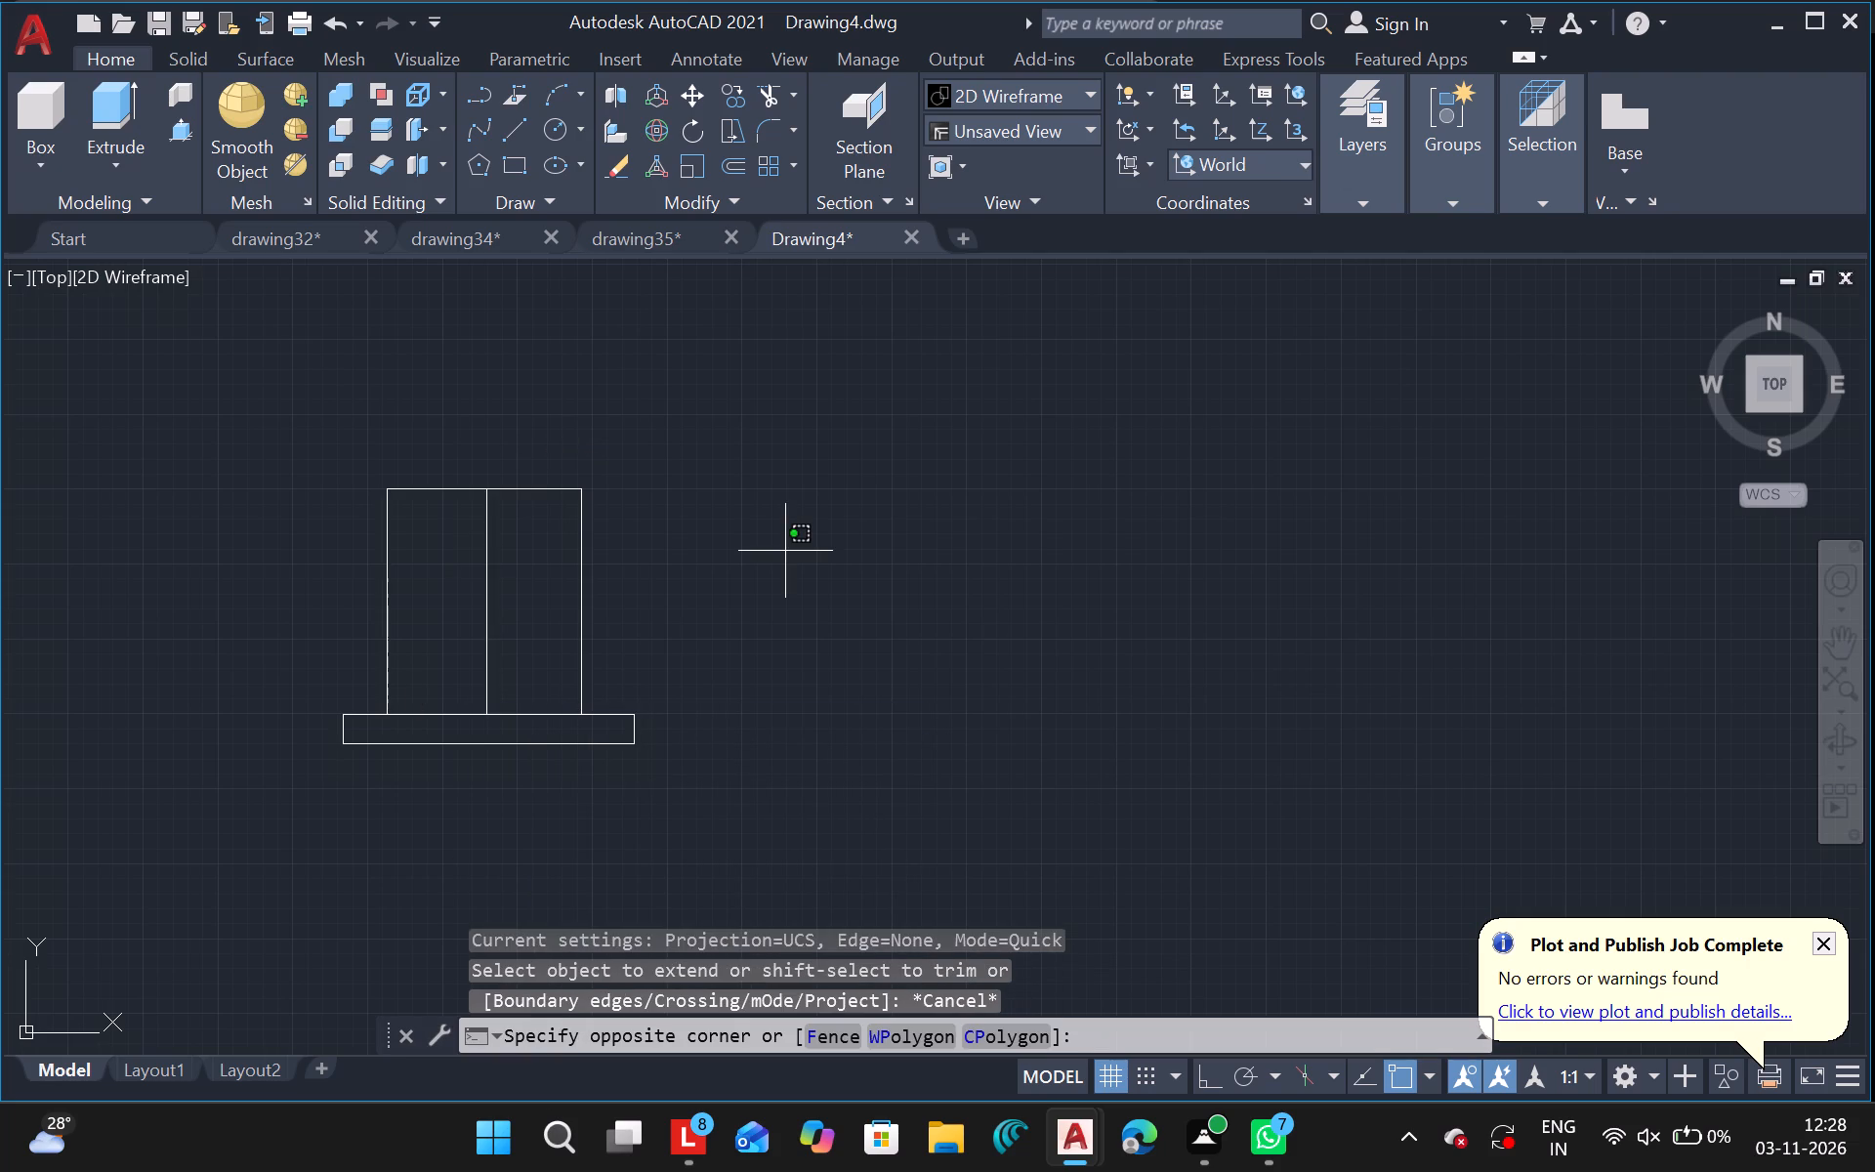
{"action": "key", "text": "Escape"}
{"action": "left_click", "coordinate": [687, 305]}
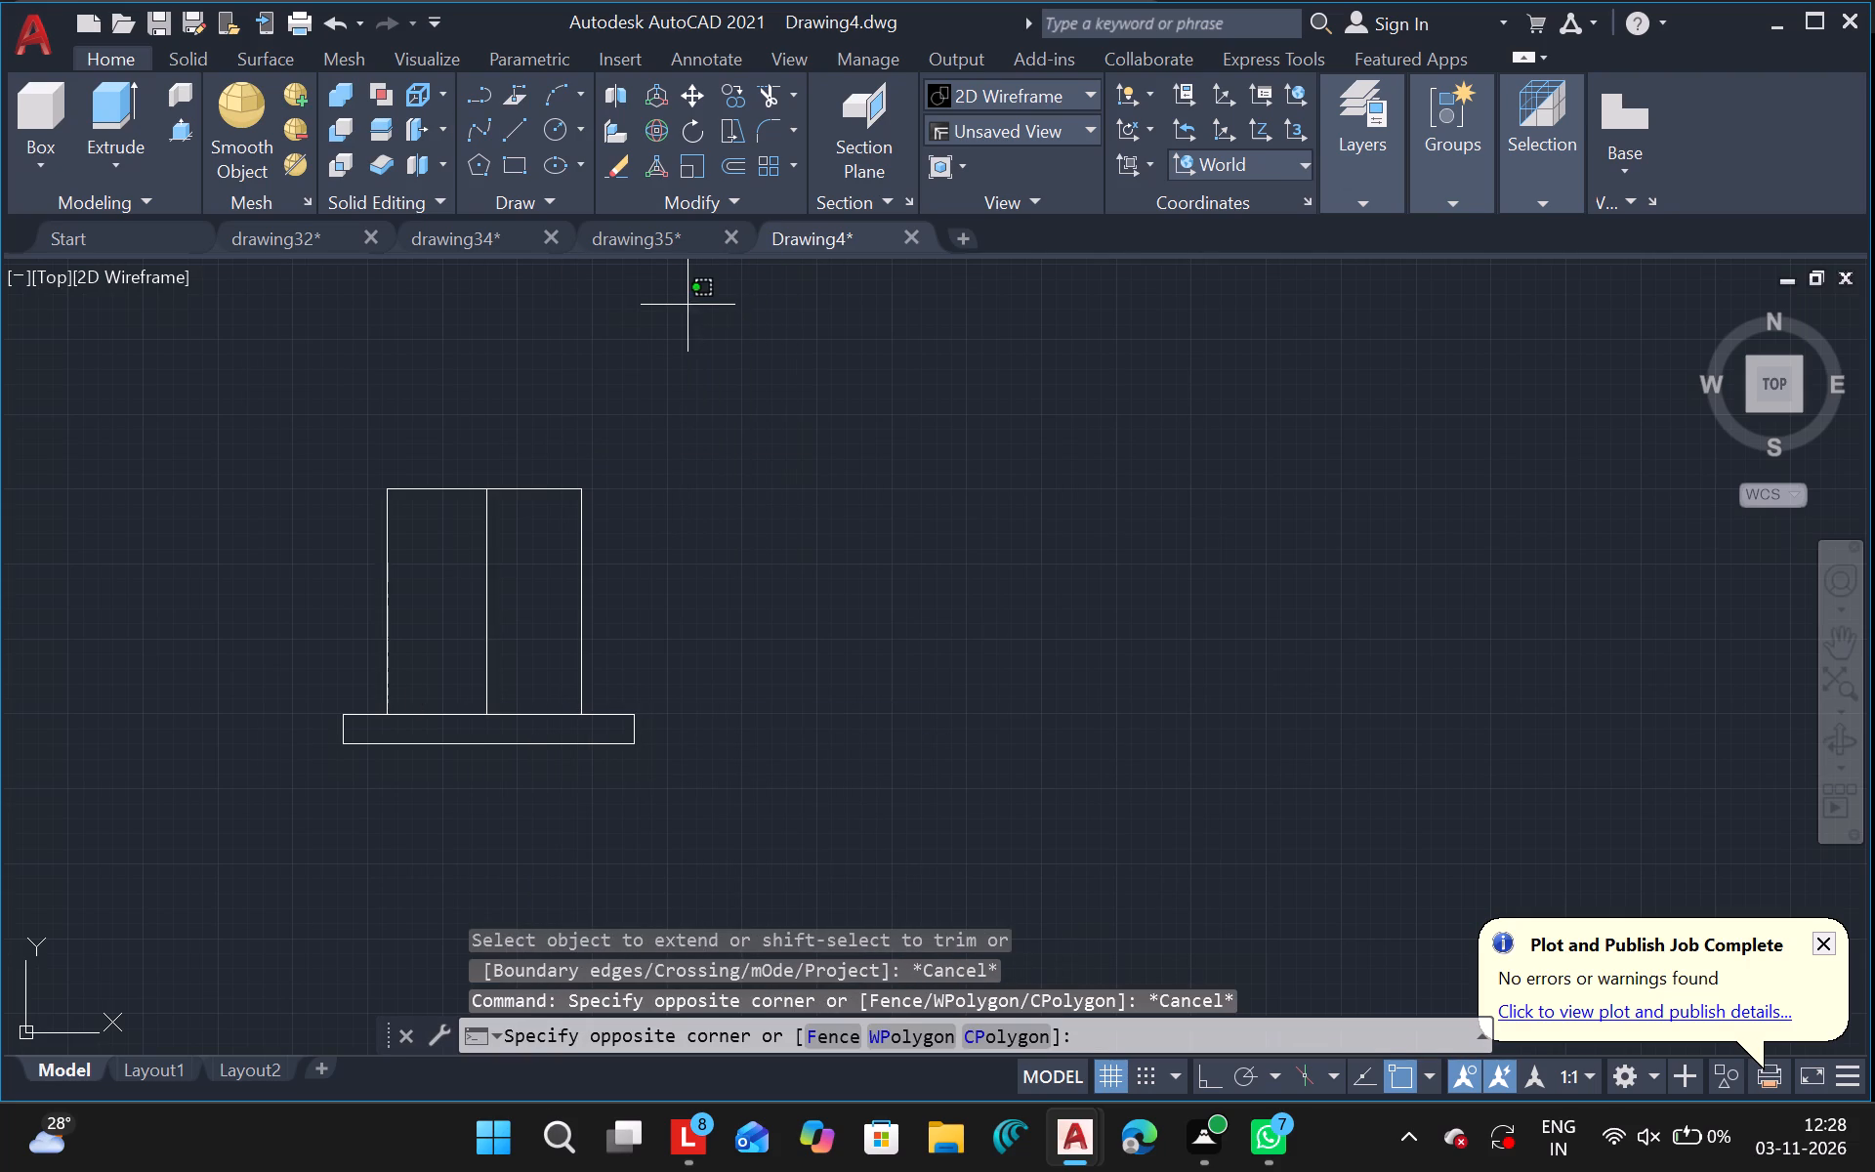
Draw a short vertical line upward from the middle line's top endpoint, rising above the body's top edge.
{"action": "left_click", "coordinate": [521, 123]}
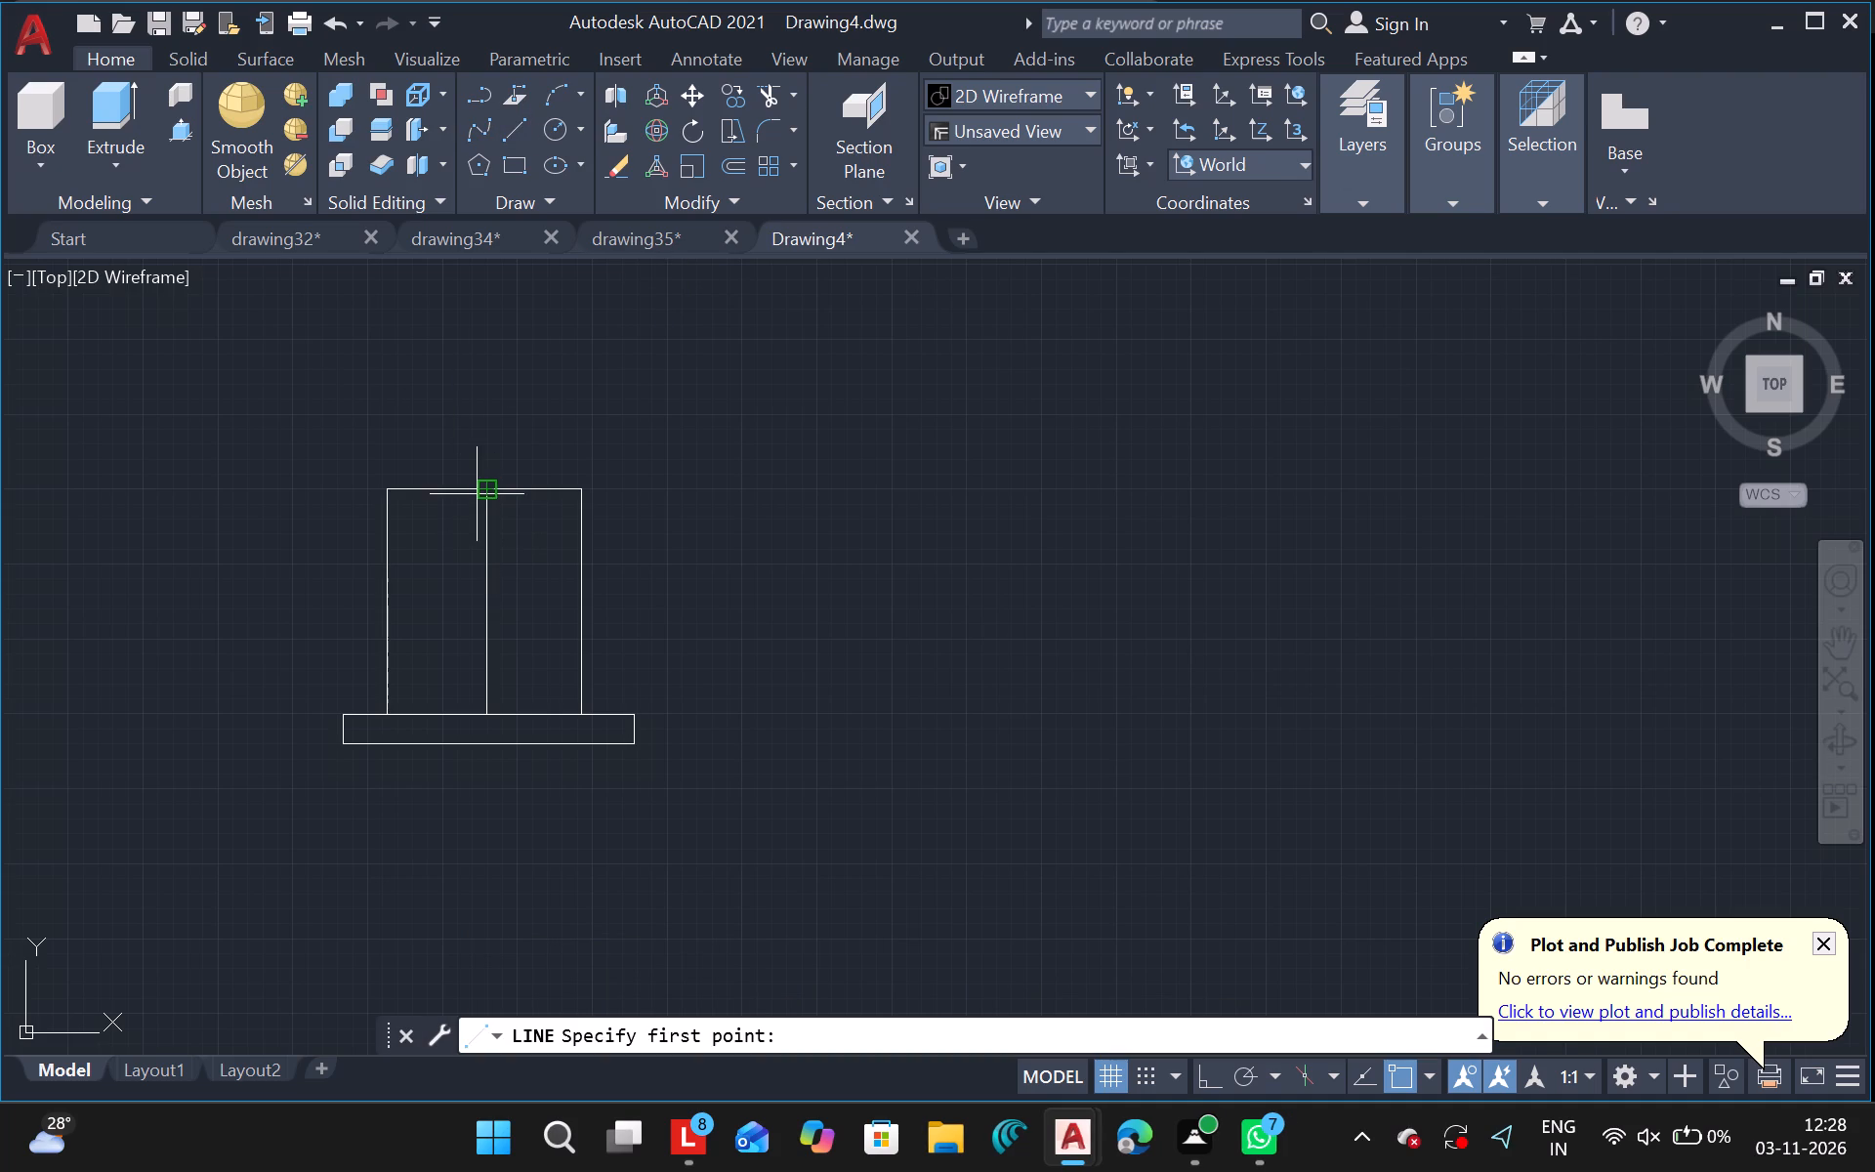
{"action": "left_click_drag", "start_coordinate": [479, 494], "coordinate": [490, 412]}
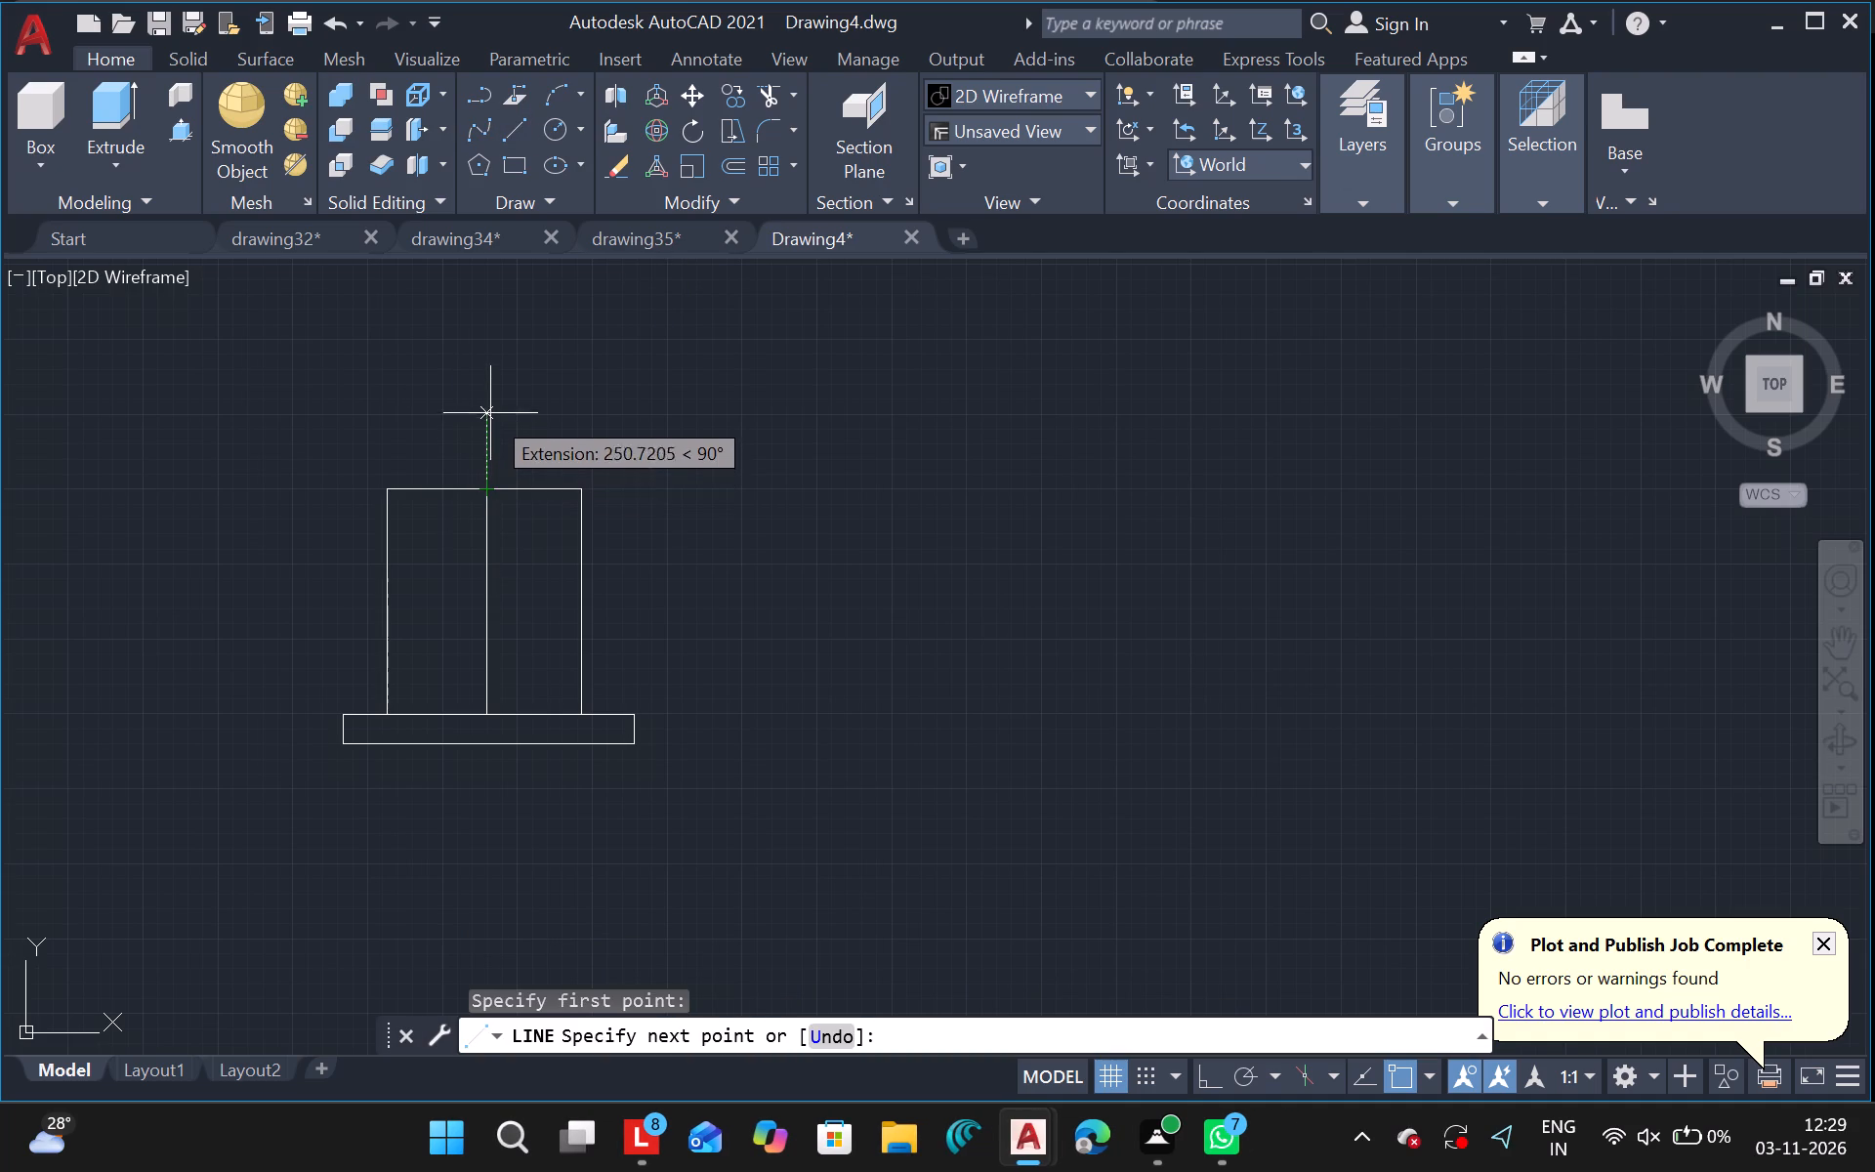
{"action": "left_click_drag", "start_coordinate": [490, 412], "coordinate": [490, 399]}
{"action": "left_click", "coordinate": [490, 399]}
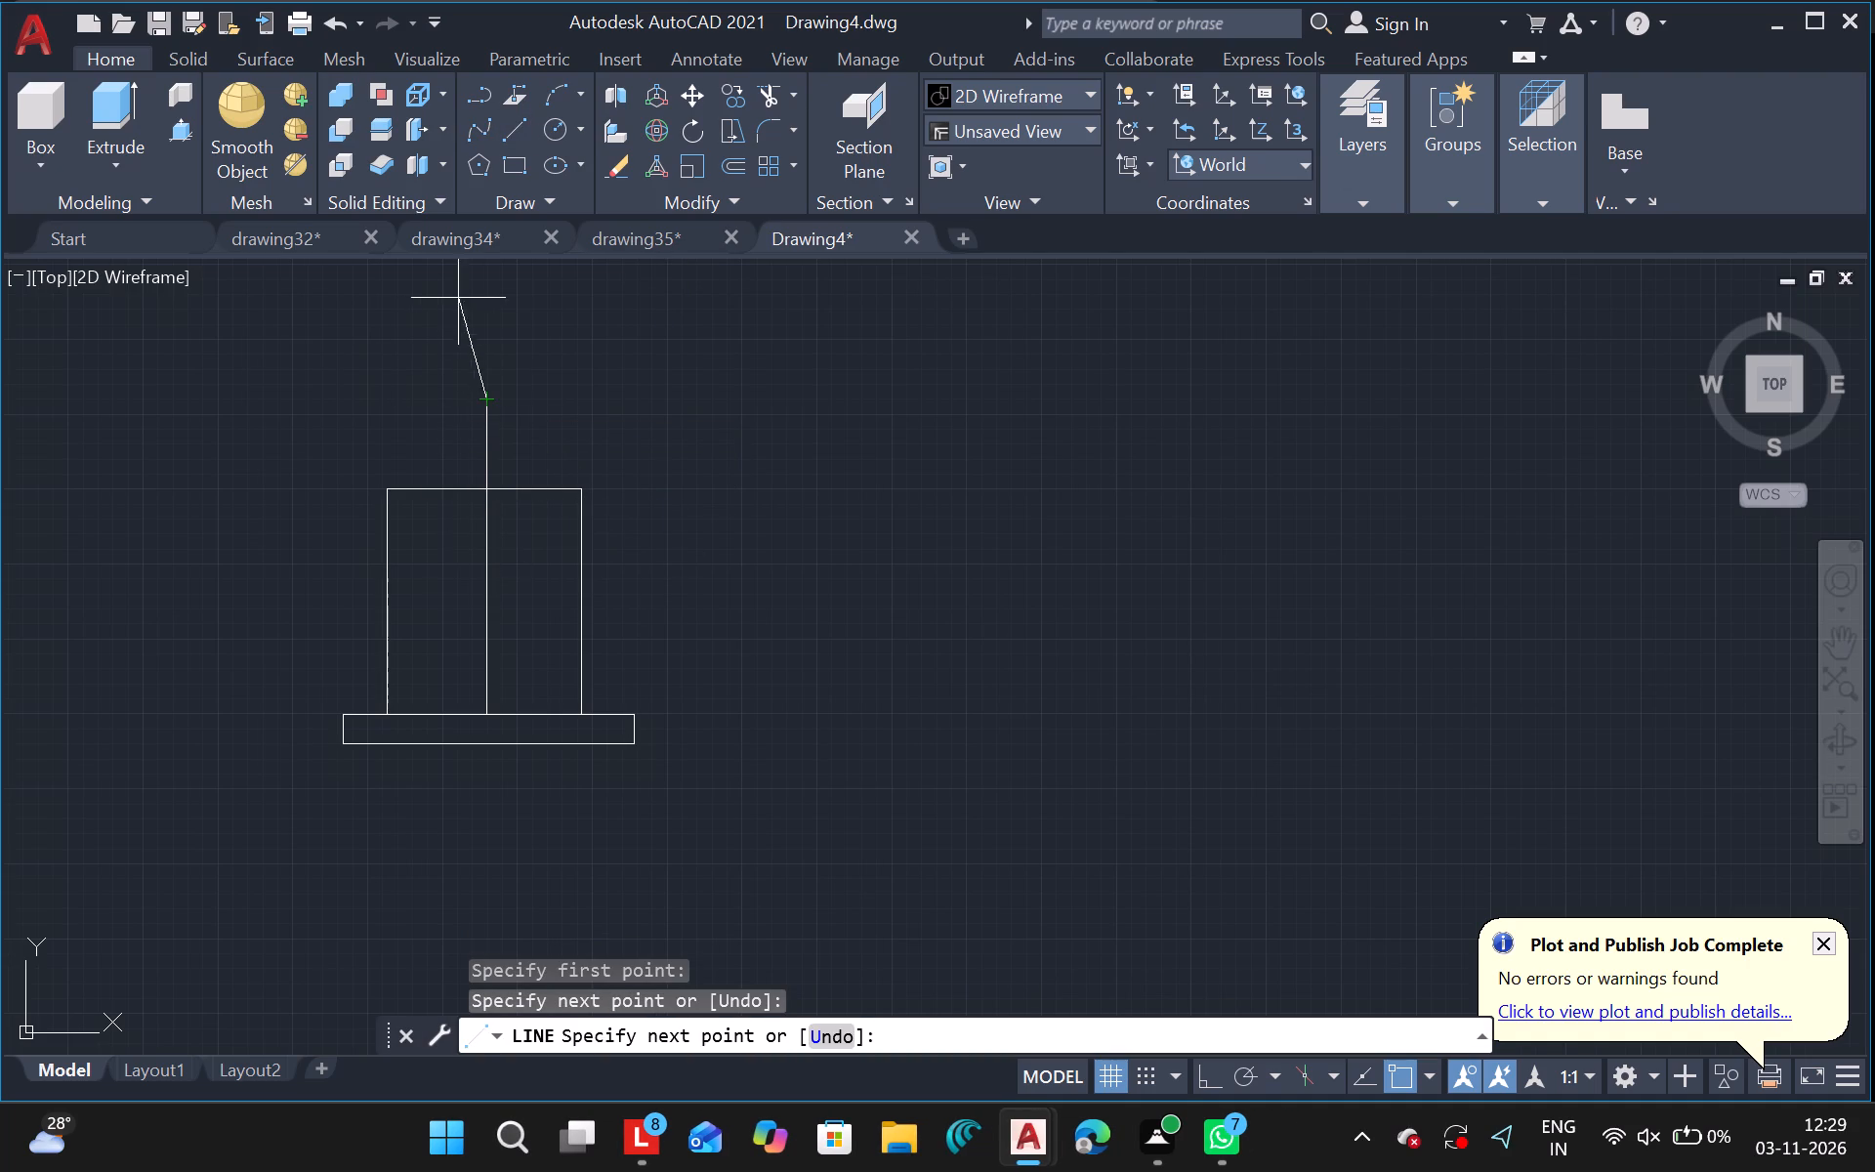
{"action": "key", "text": "Escape"}
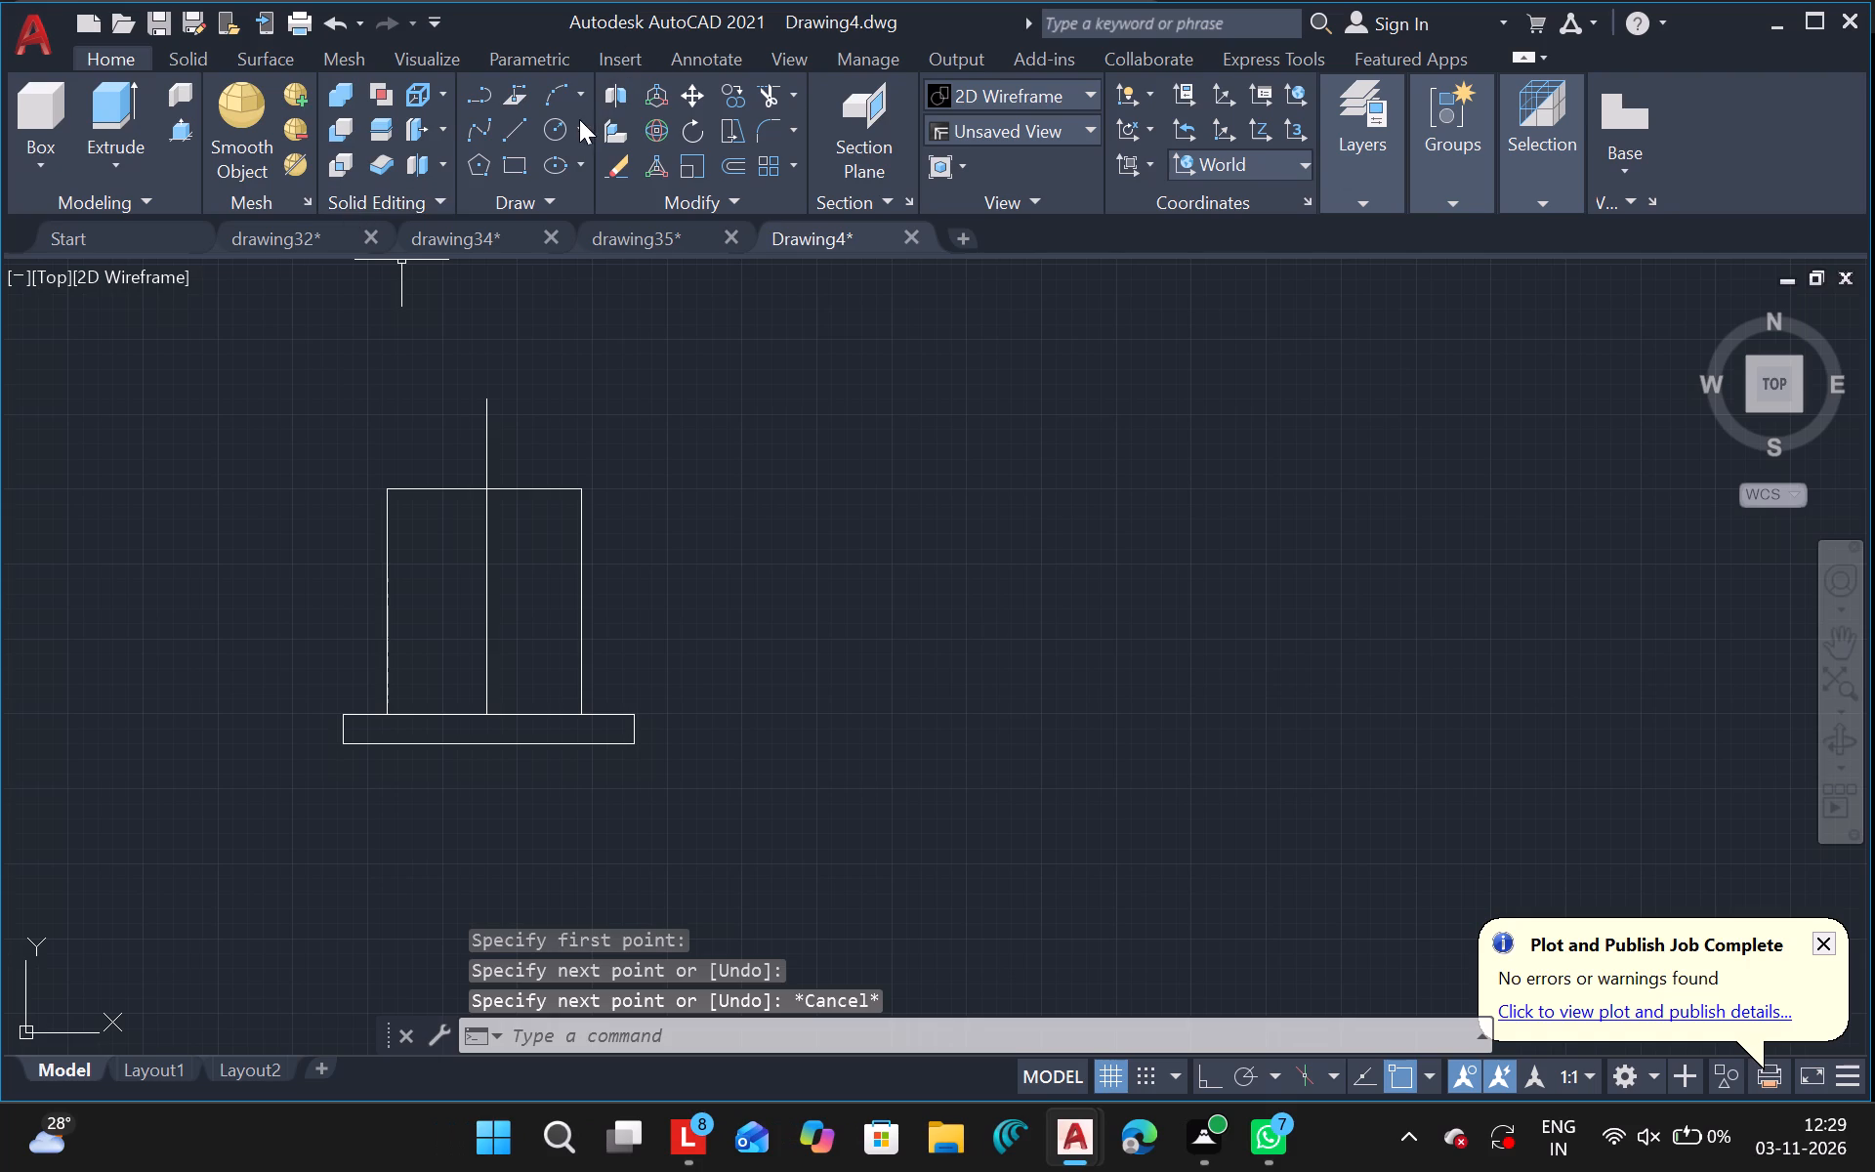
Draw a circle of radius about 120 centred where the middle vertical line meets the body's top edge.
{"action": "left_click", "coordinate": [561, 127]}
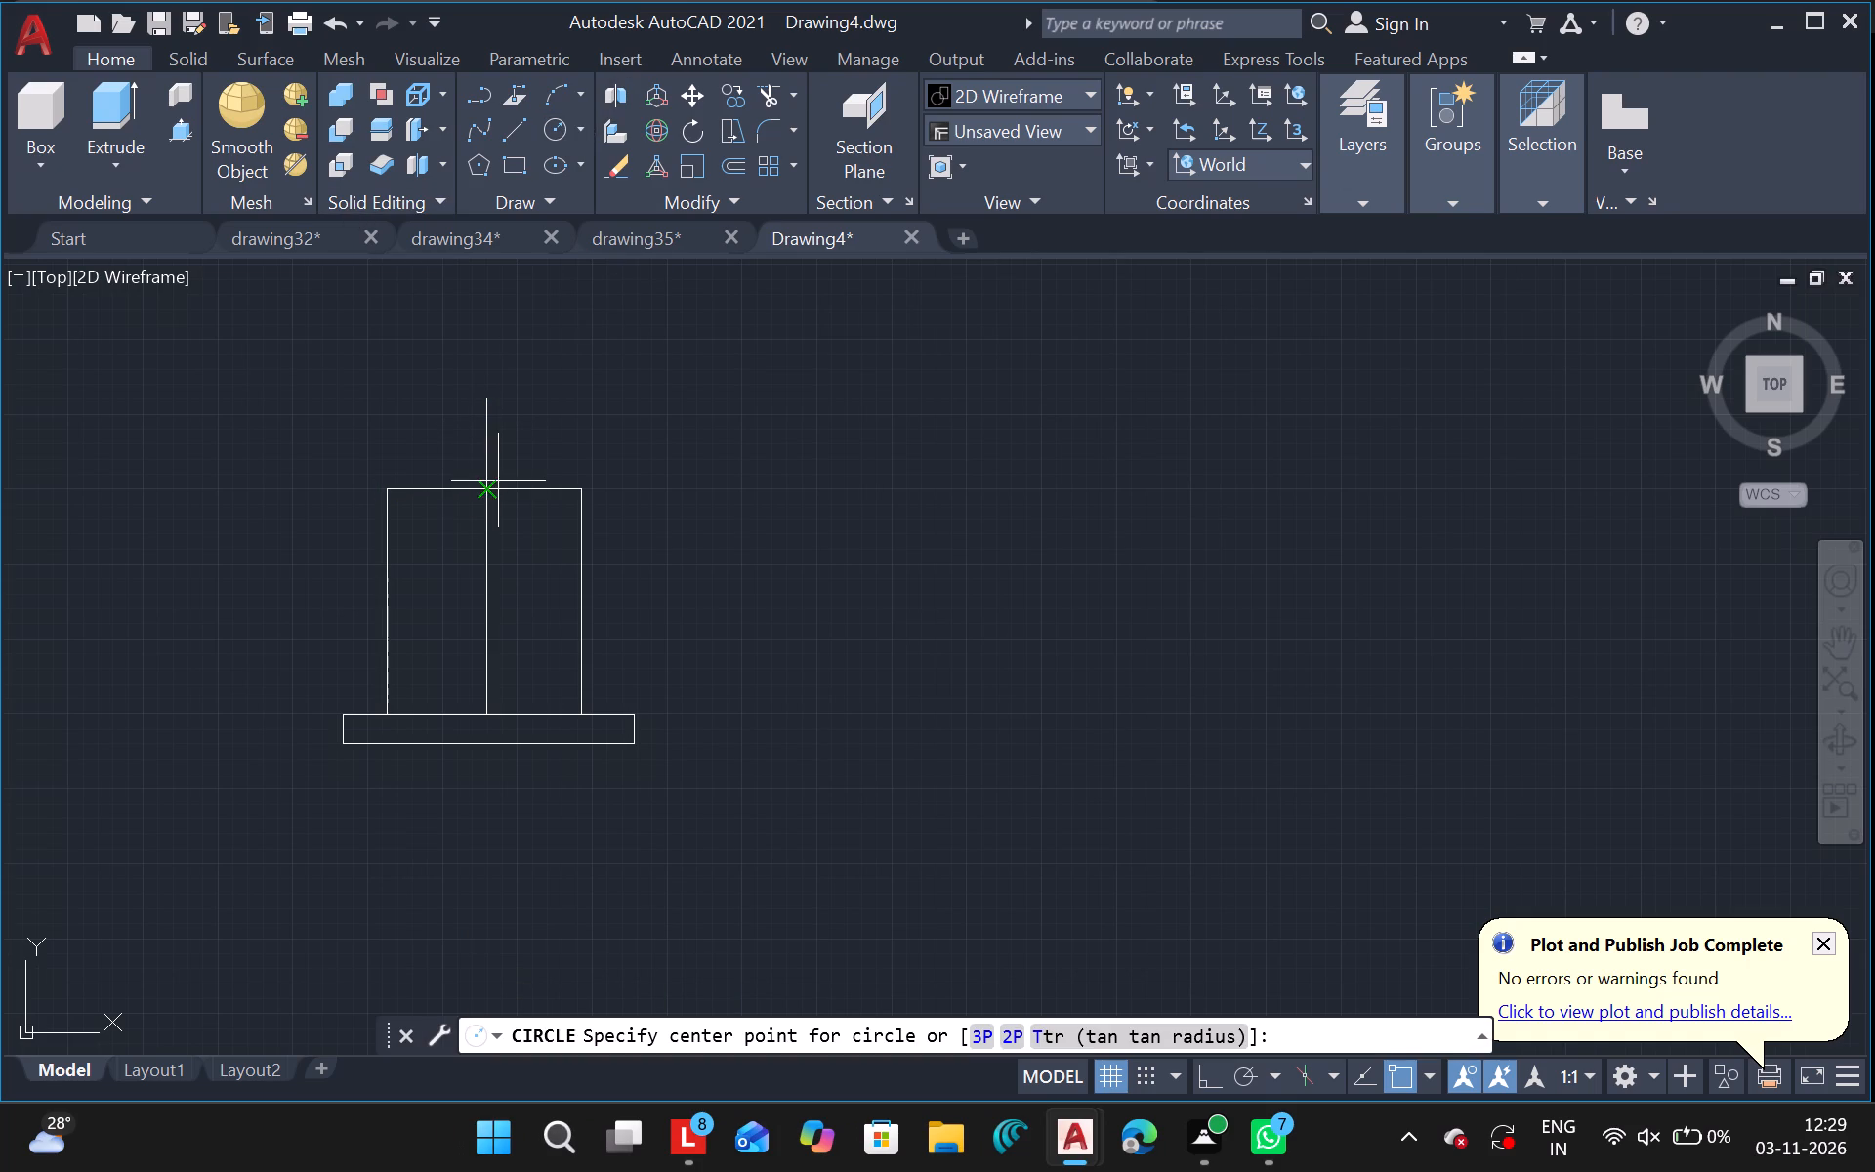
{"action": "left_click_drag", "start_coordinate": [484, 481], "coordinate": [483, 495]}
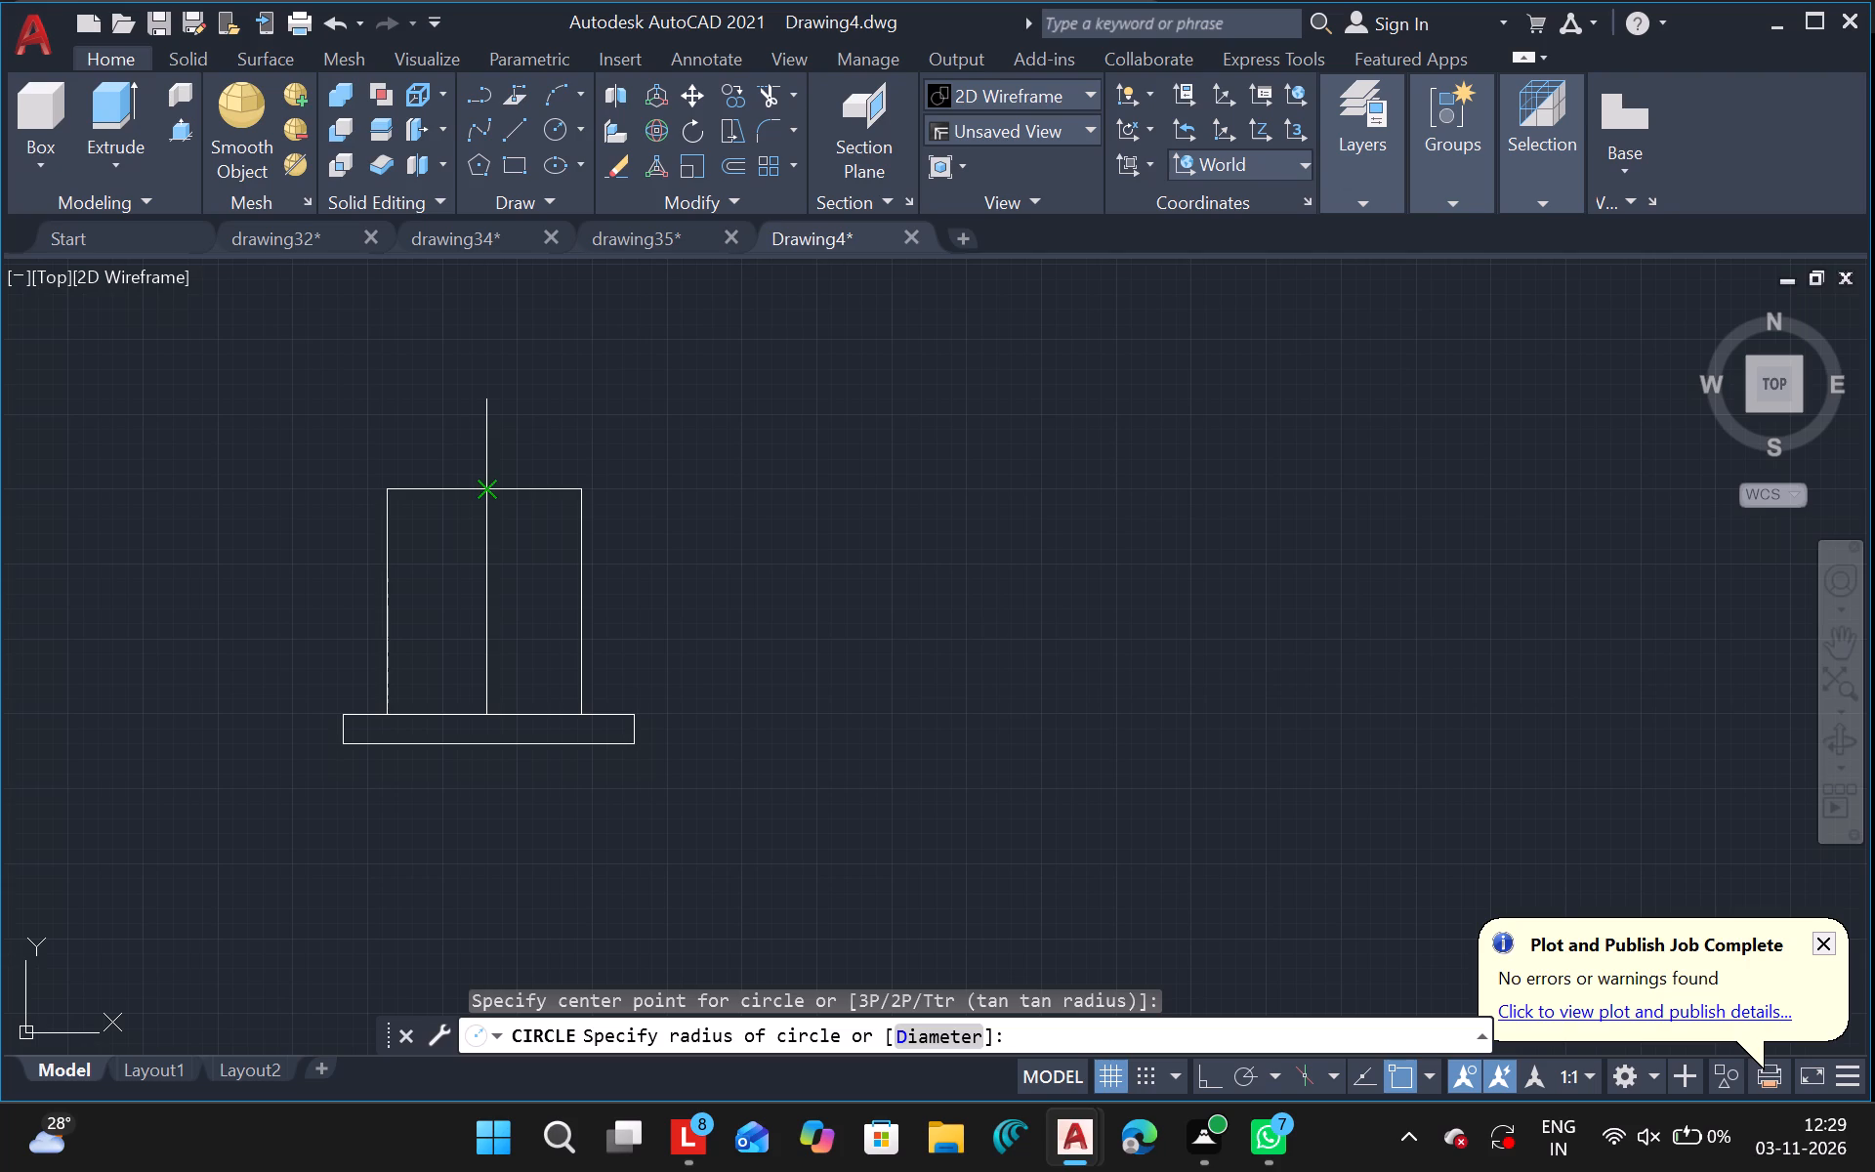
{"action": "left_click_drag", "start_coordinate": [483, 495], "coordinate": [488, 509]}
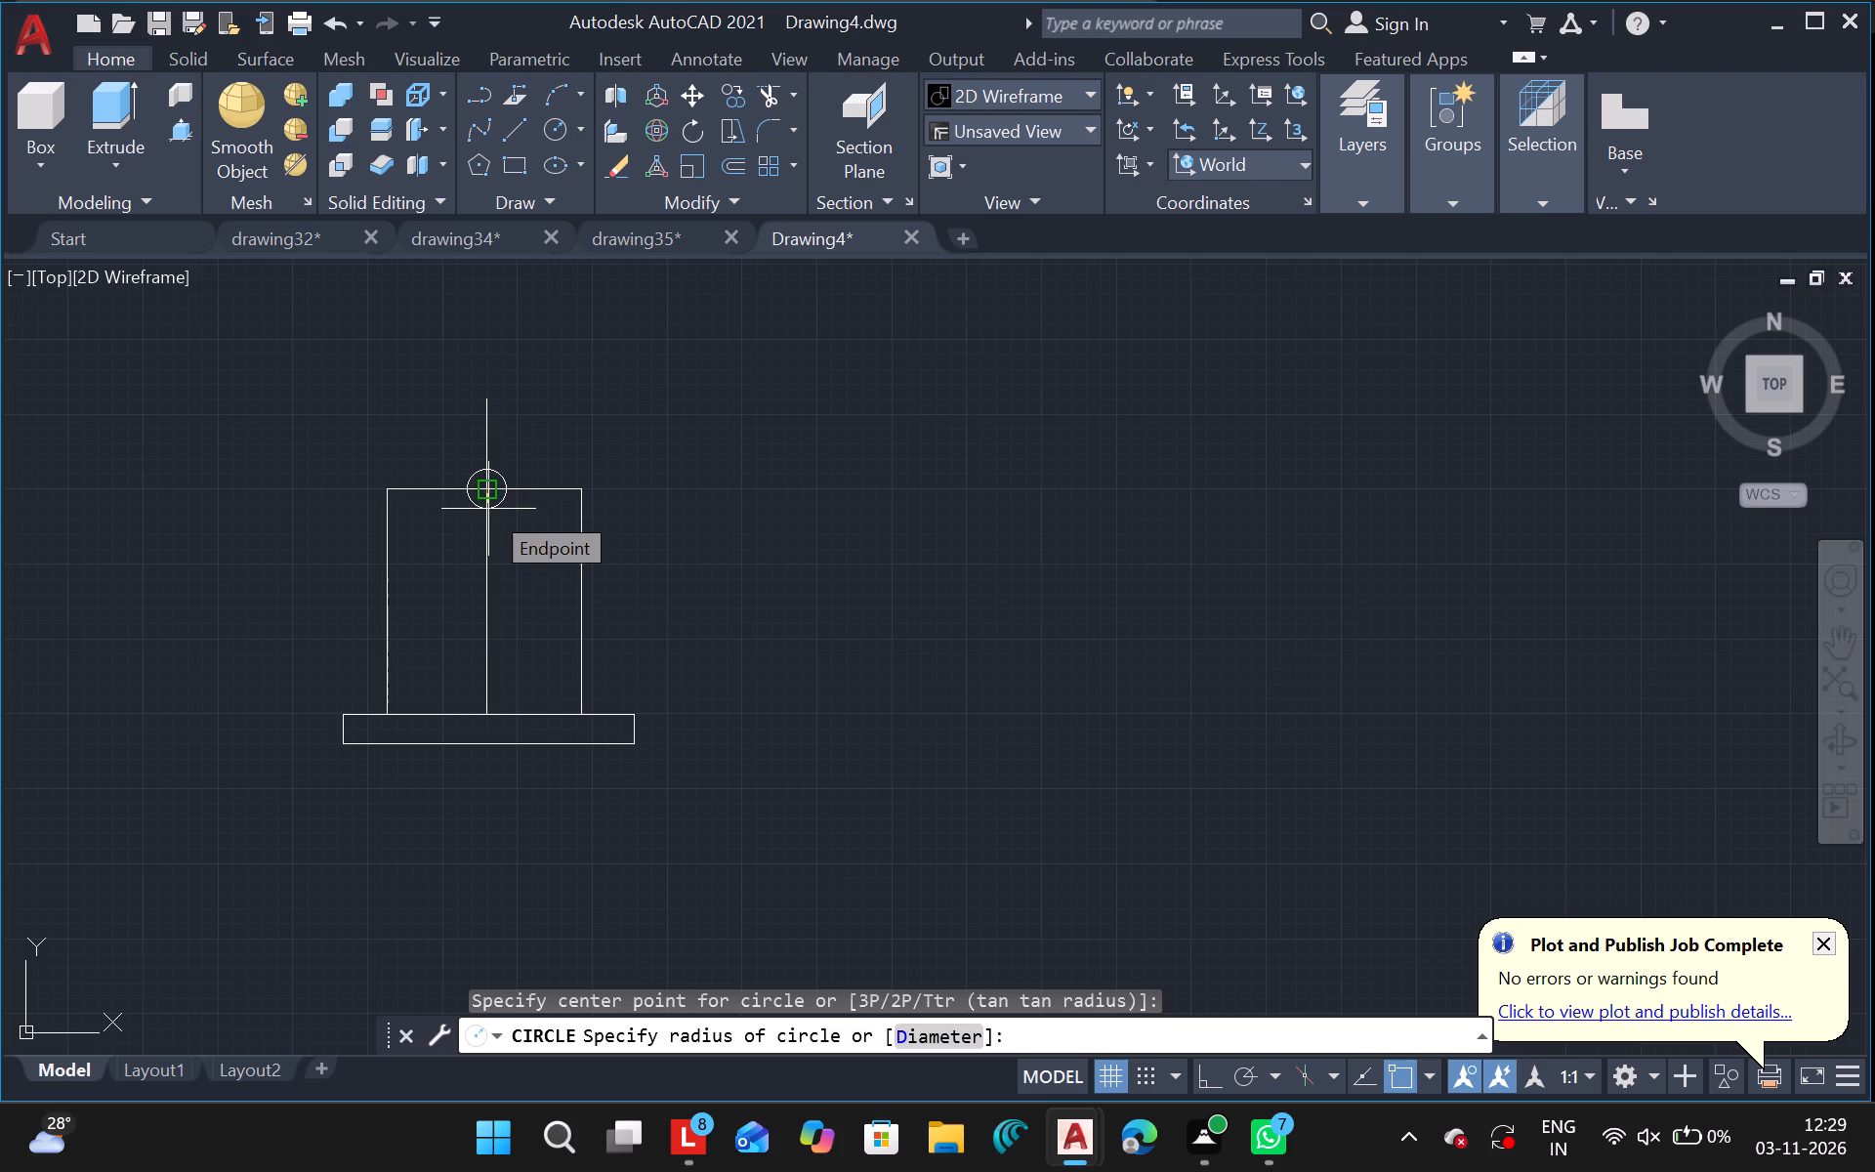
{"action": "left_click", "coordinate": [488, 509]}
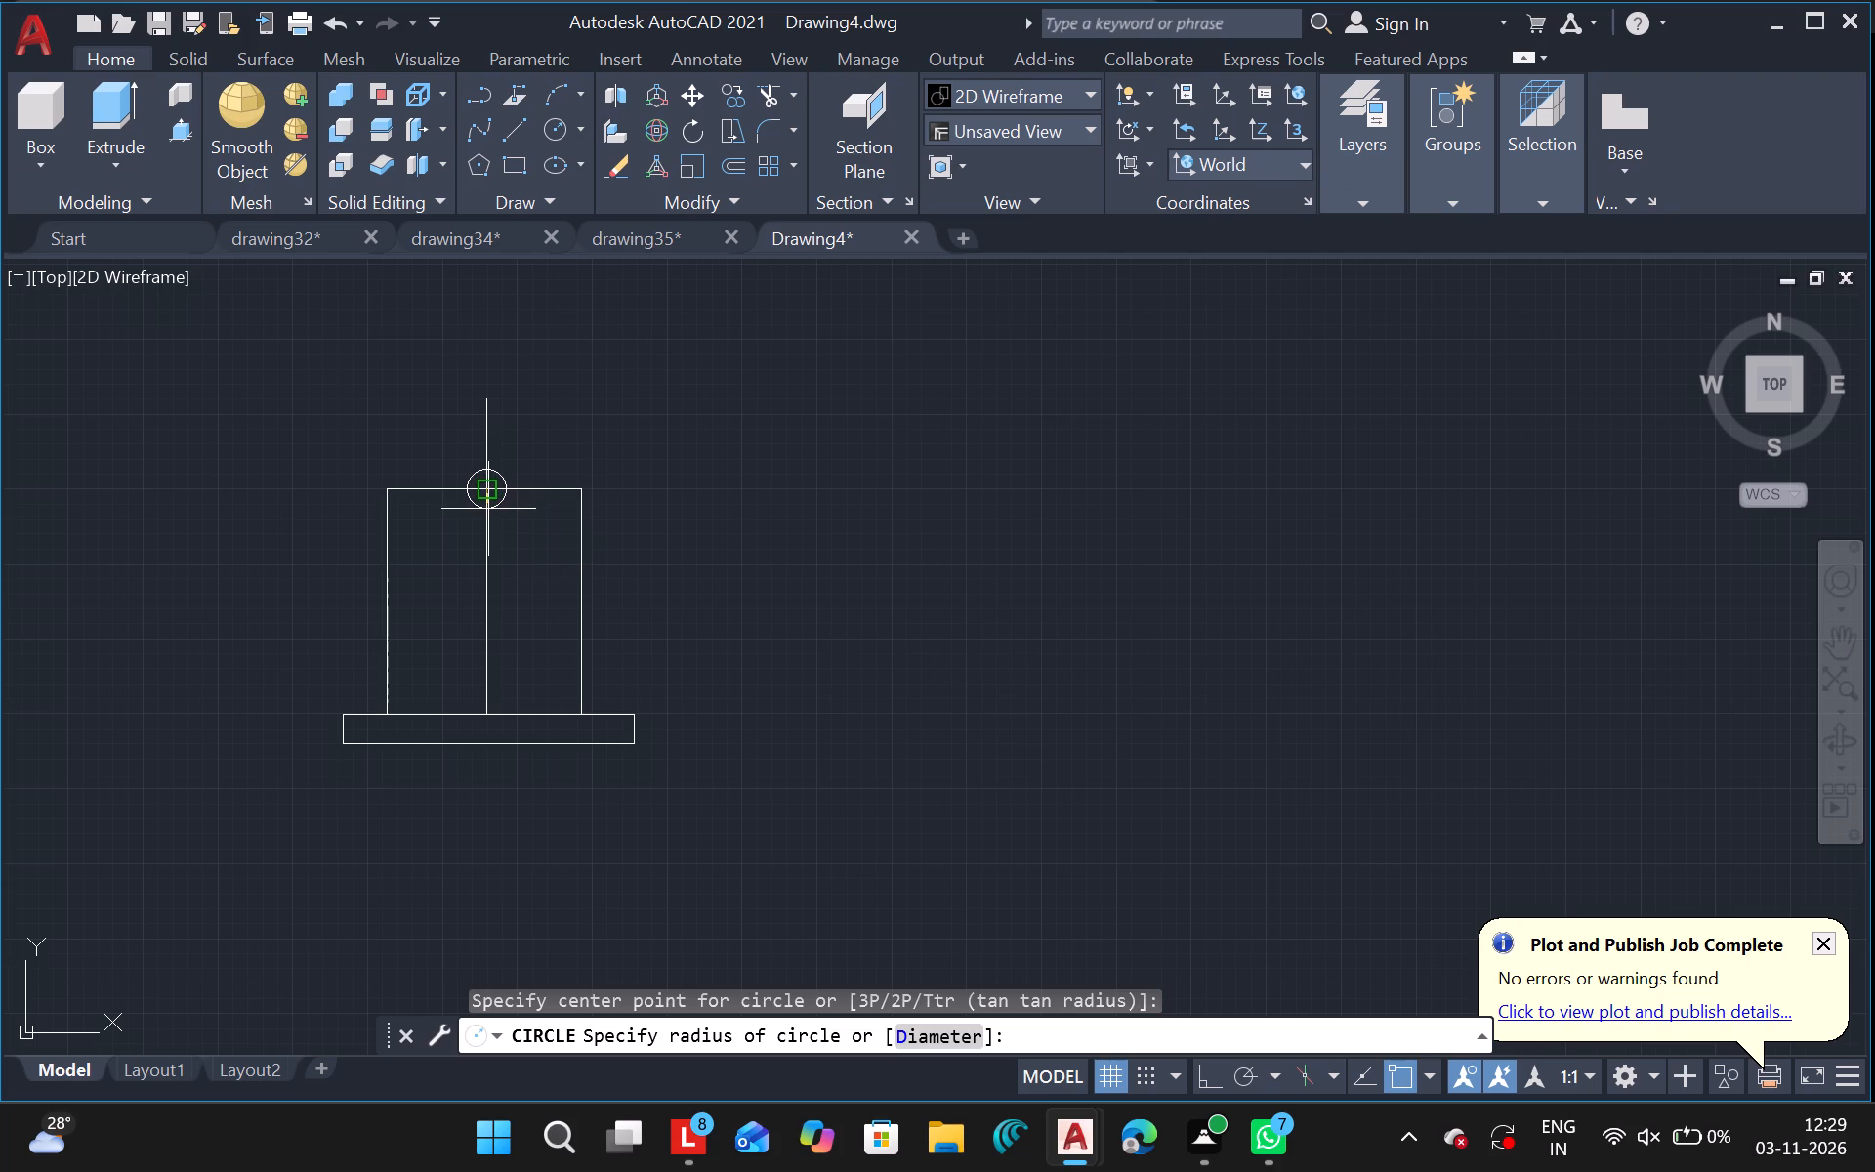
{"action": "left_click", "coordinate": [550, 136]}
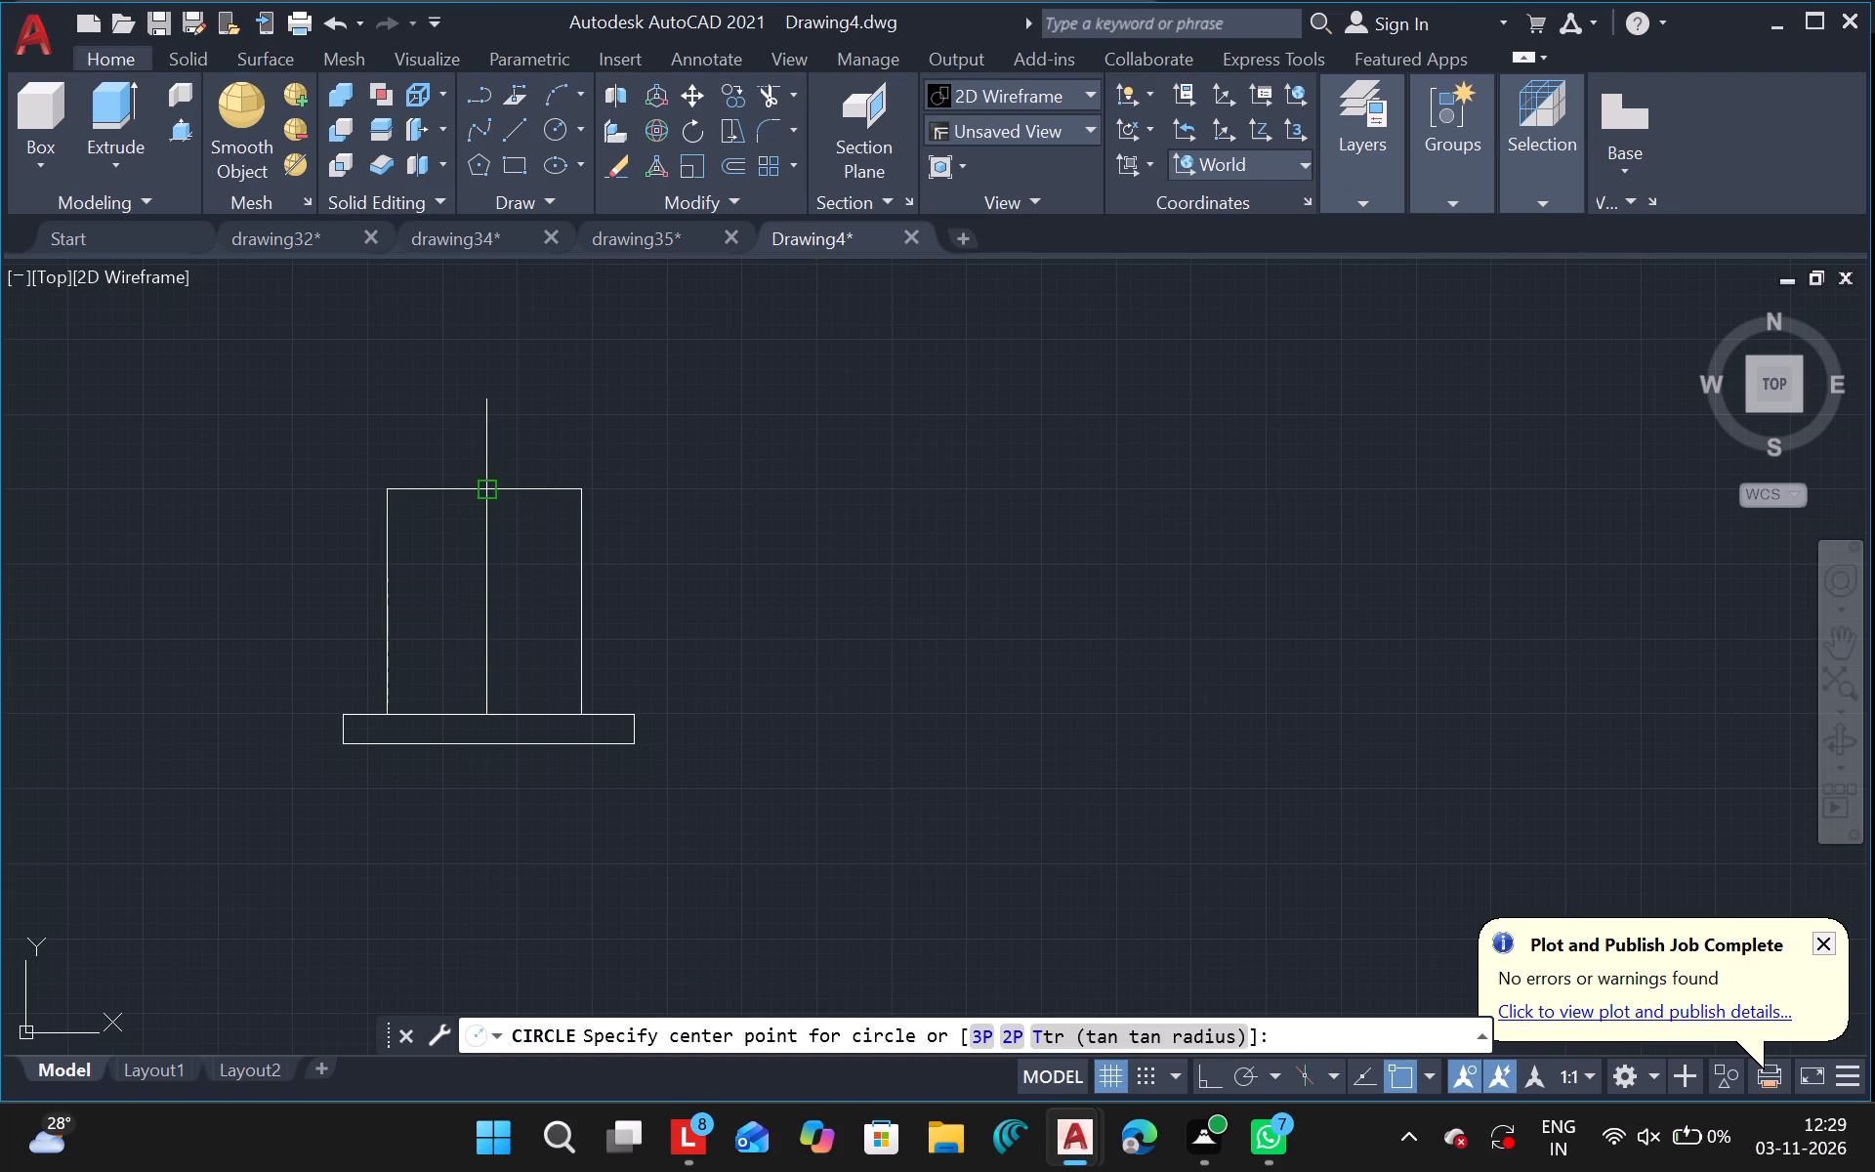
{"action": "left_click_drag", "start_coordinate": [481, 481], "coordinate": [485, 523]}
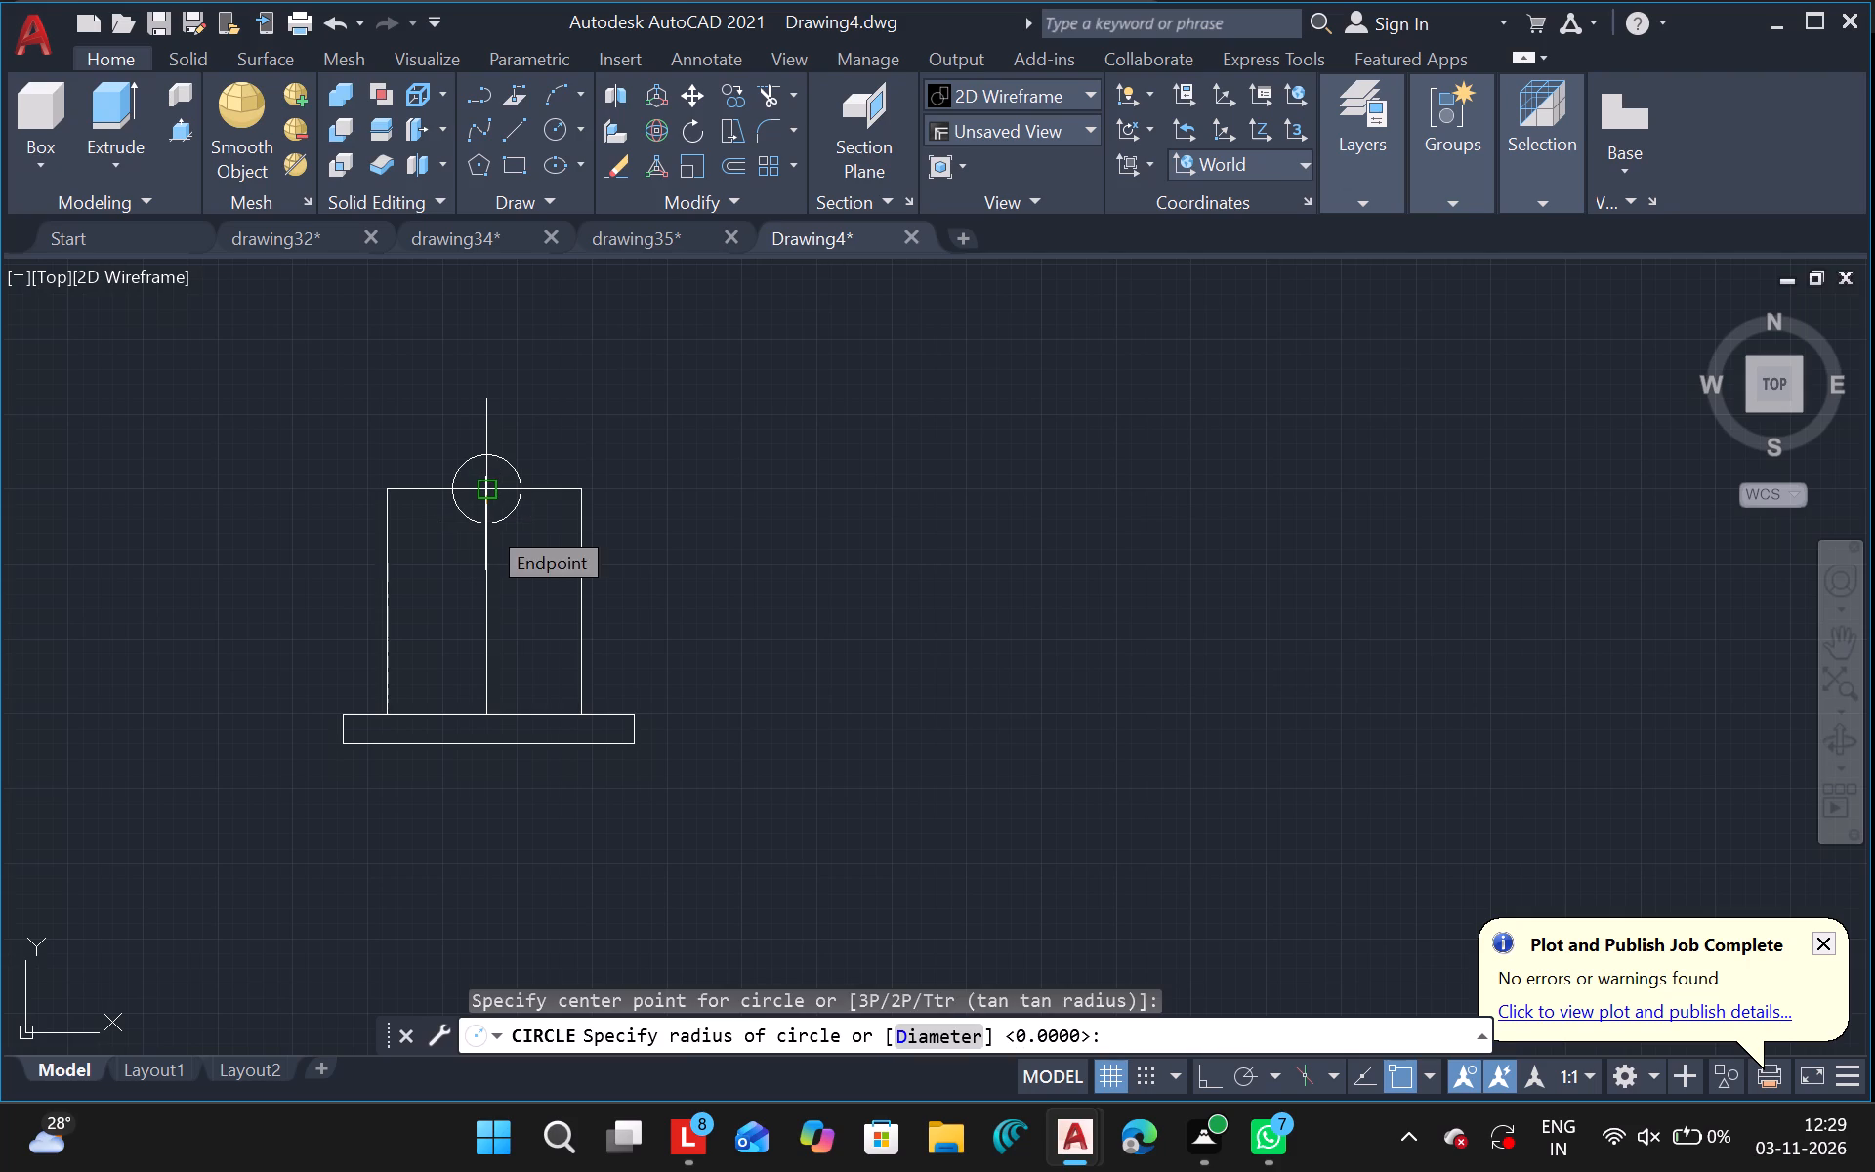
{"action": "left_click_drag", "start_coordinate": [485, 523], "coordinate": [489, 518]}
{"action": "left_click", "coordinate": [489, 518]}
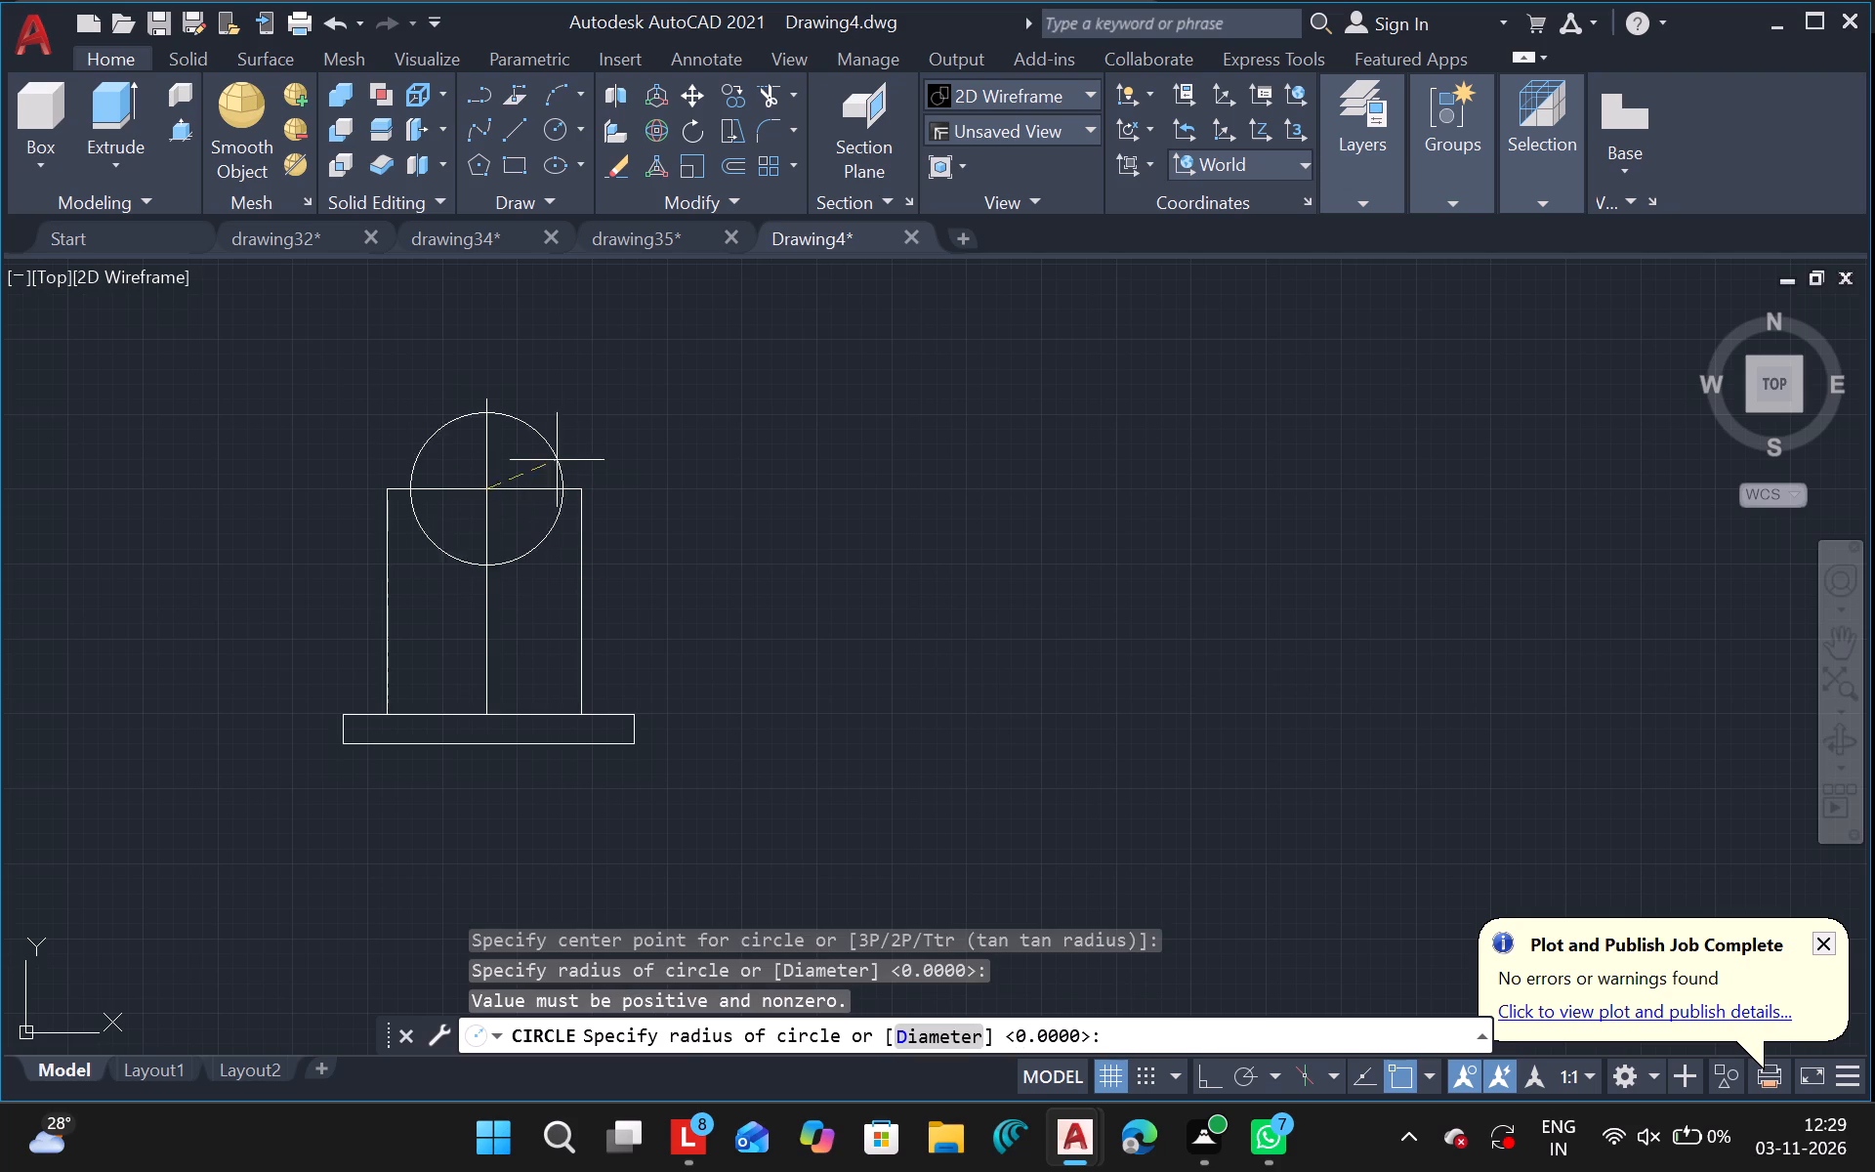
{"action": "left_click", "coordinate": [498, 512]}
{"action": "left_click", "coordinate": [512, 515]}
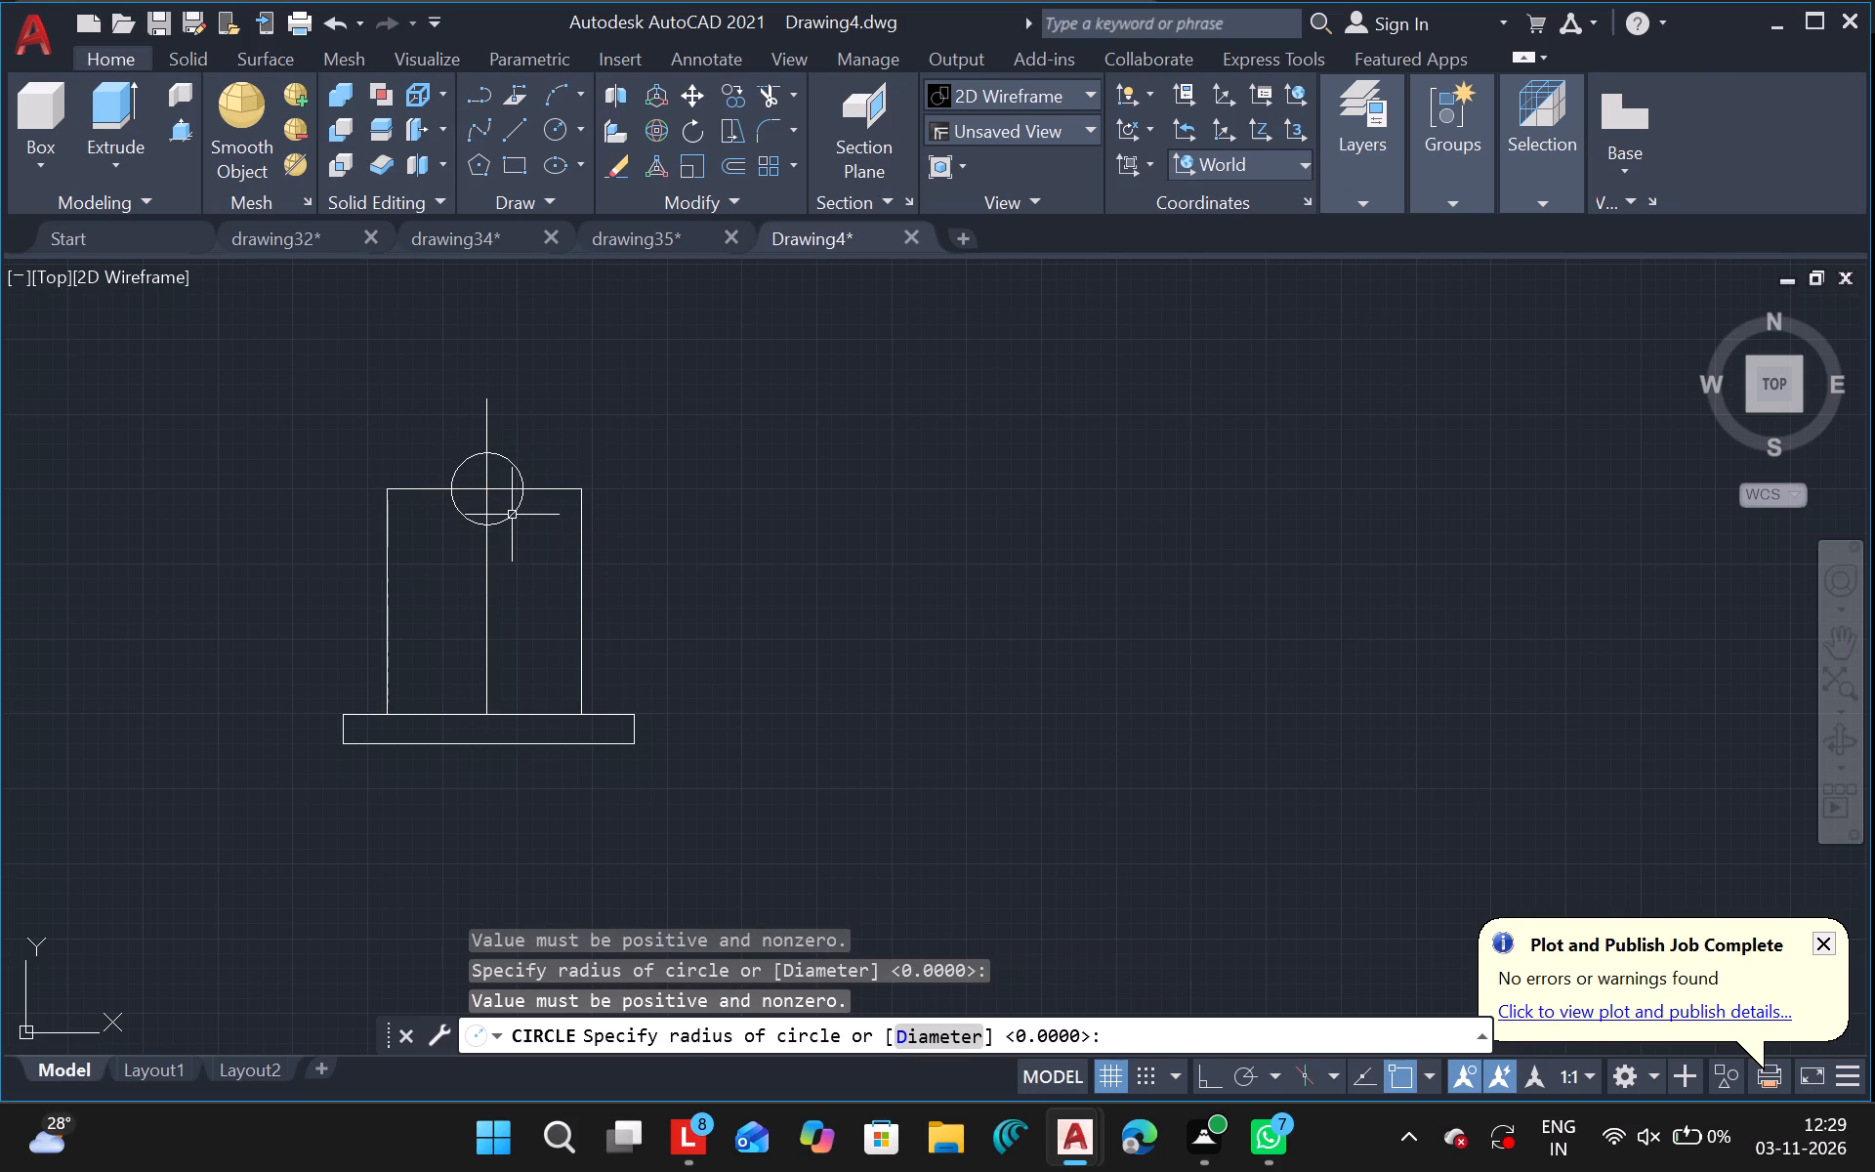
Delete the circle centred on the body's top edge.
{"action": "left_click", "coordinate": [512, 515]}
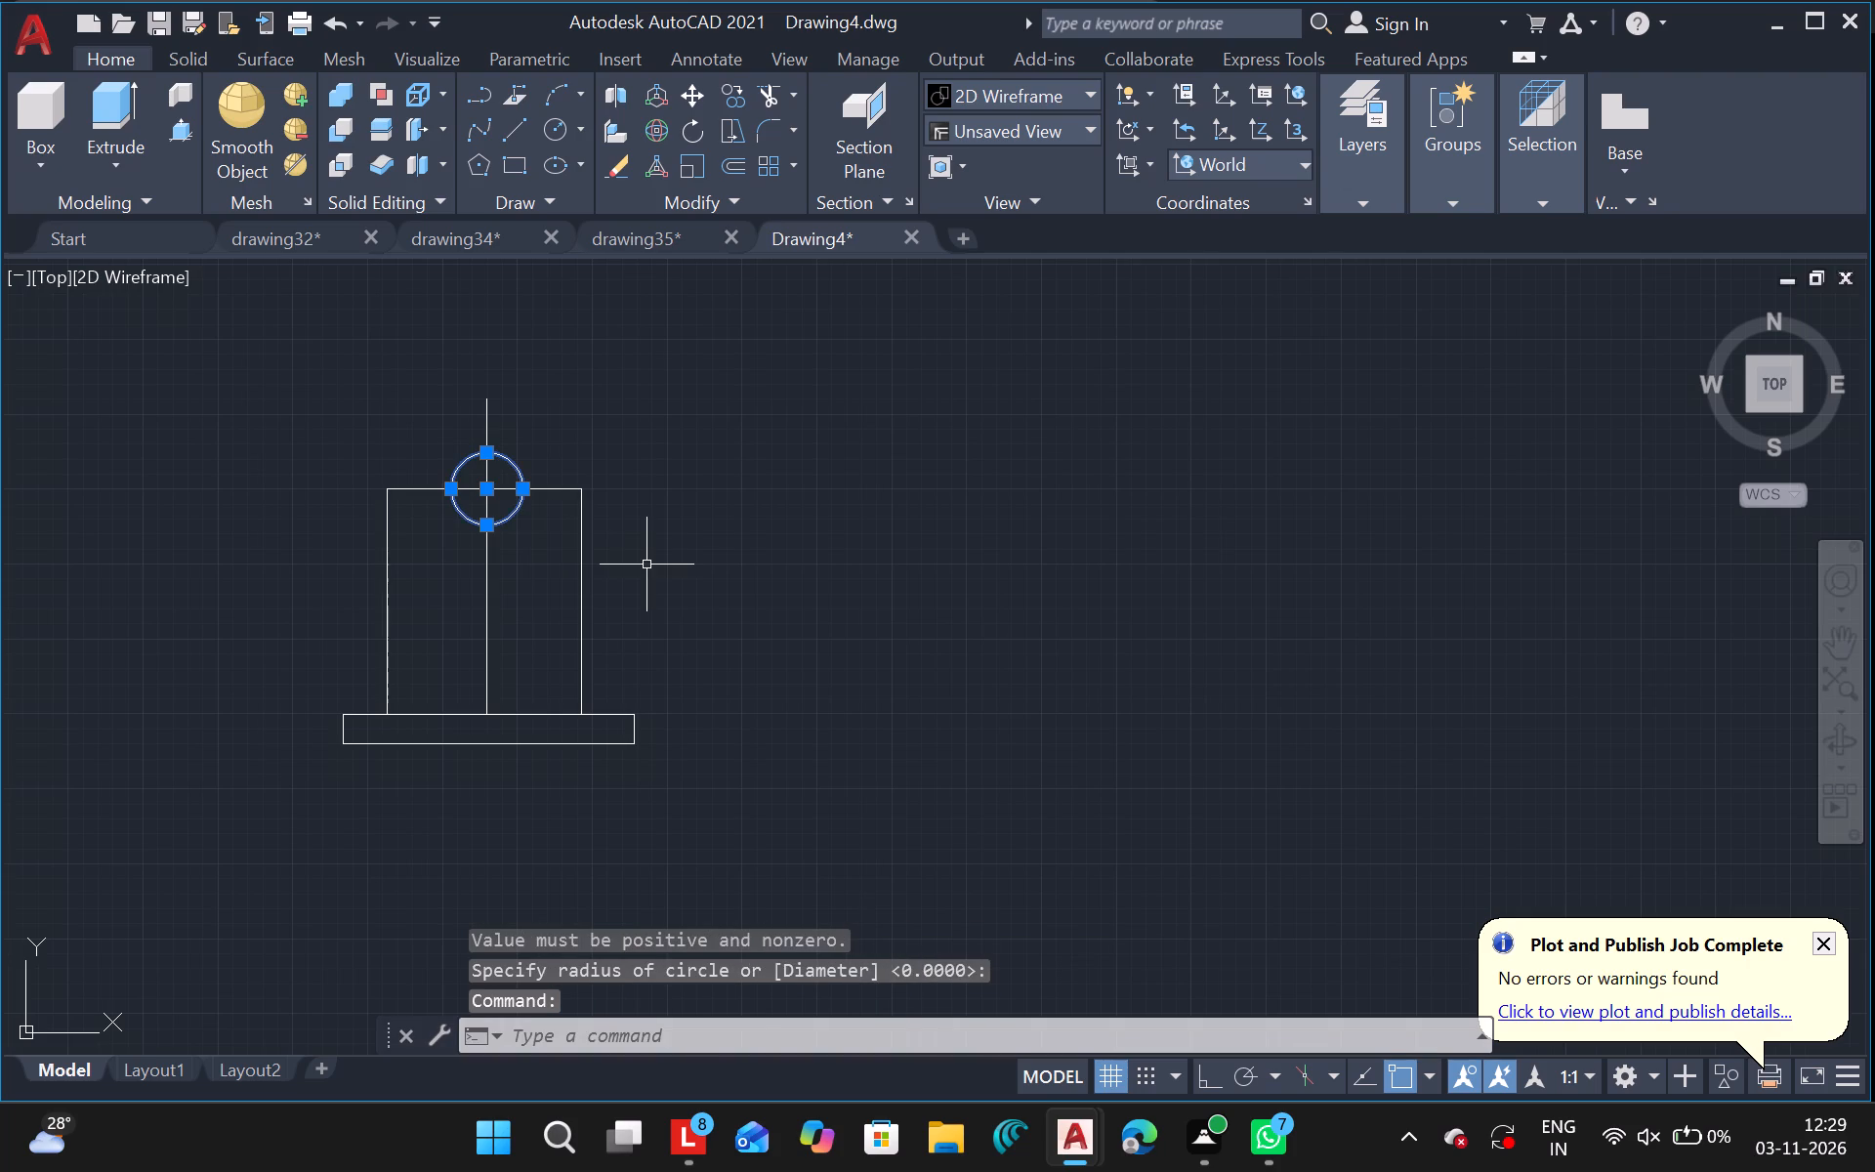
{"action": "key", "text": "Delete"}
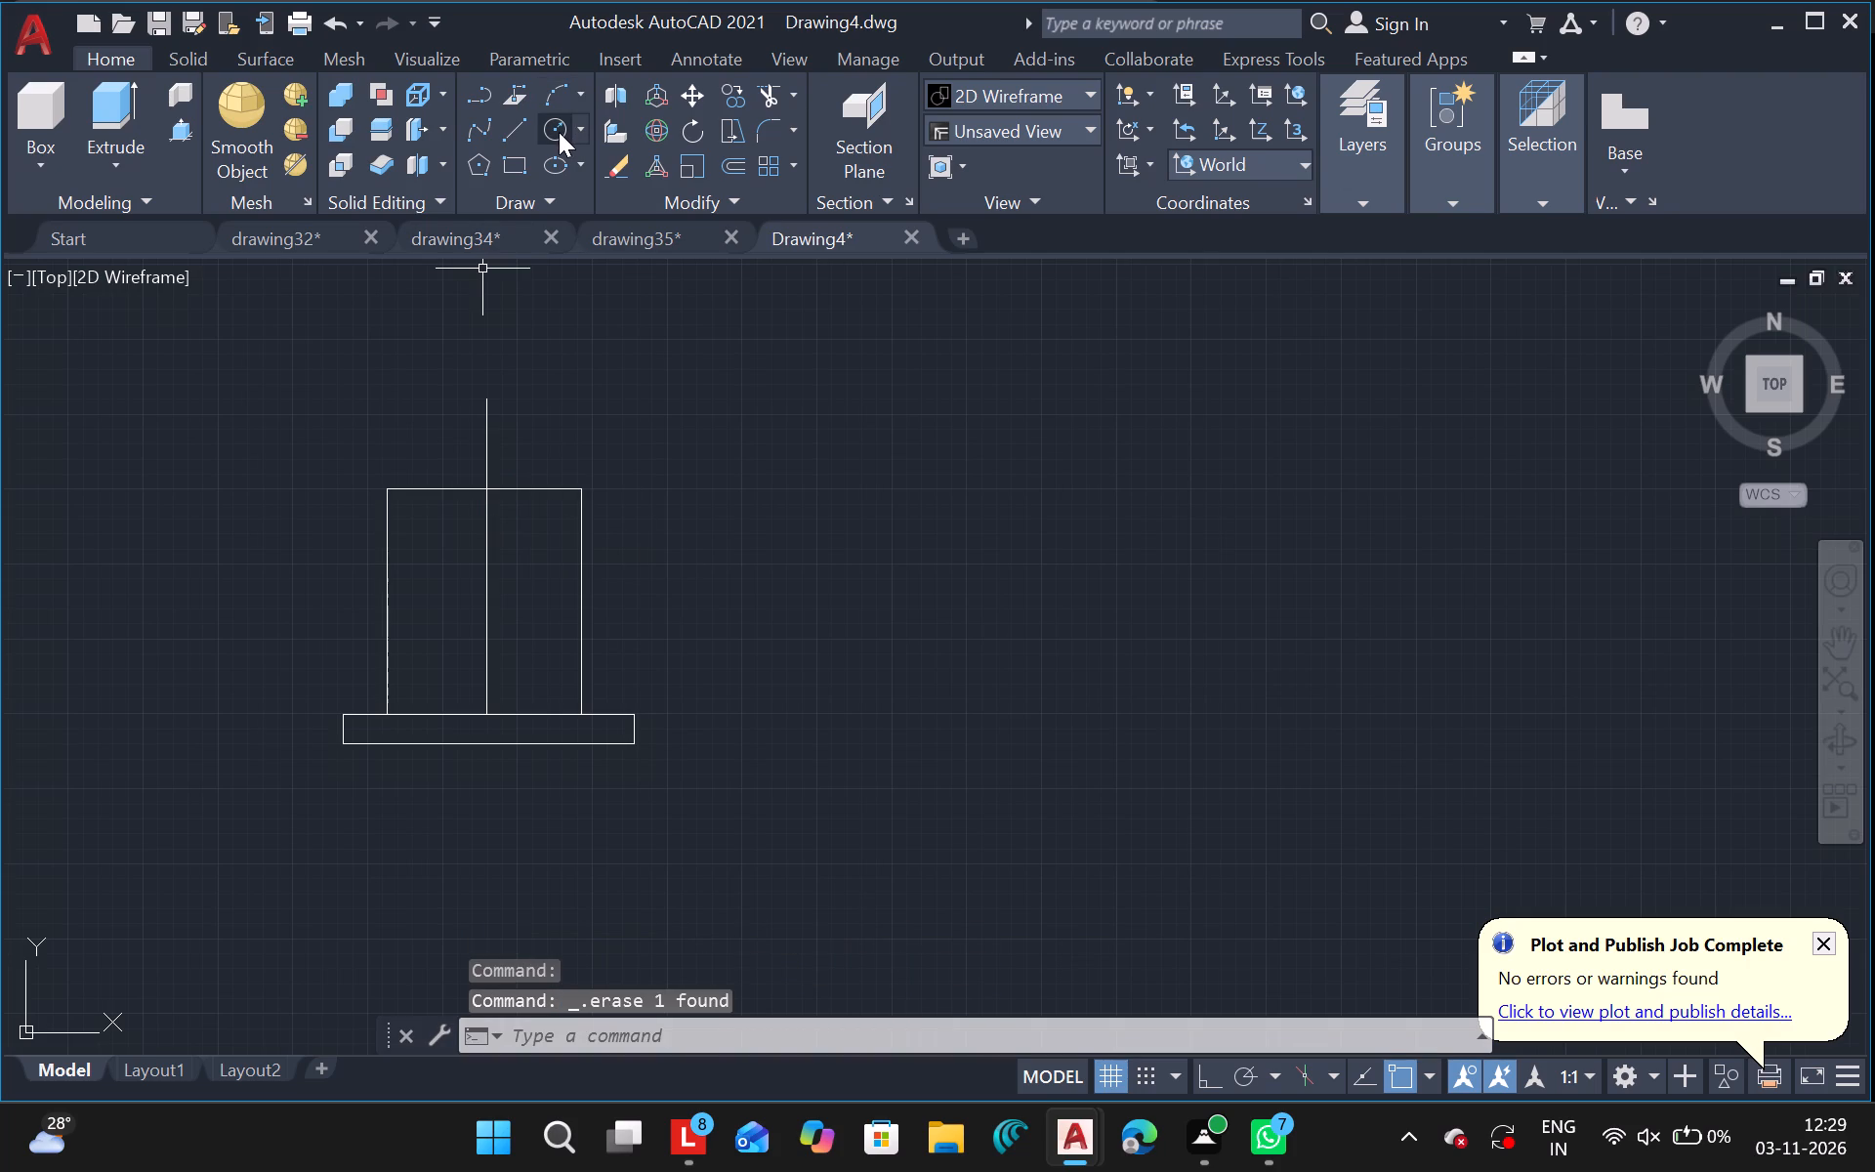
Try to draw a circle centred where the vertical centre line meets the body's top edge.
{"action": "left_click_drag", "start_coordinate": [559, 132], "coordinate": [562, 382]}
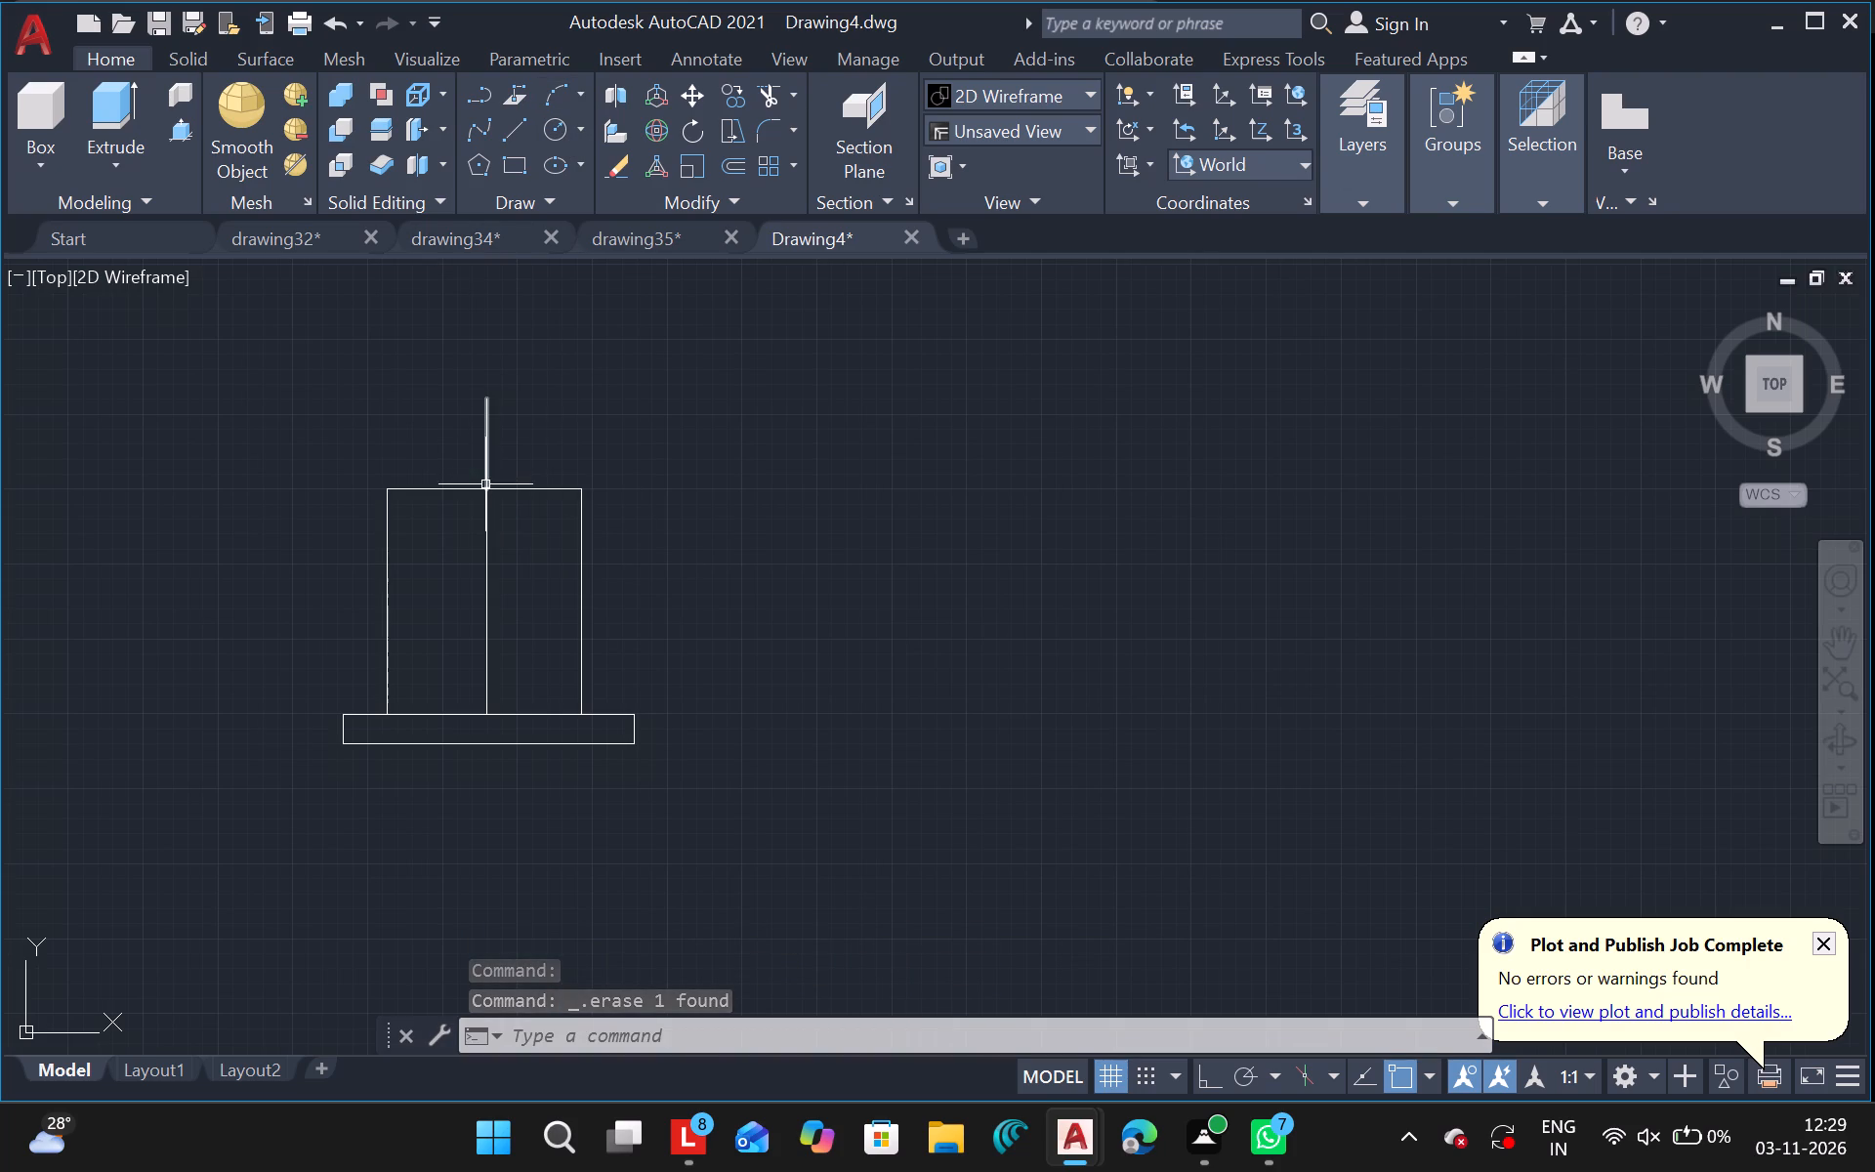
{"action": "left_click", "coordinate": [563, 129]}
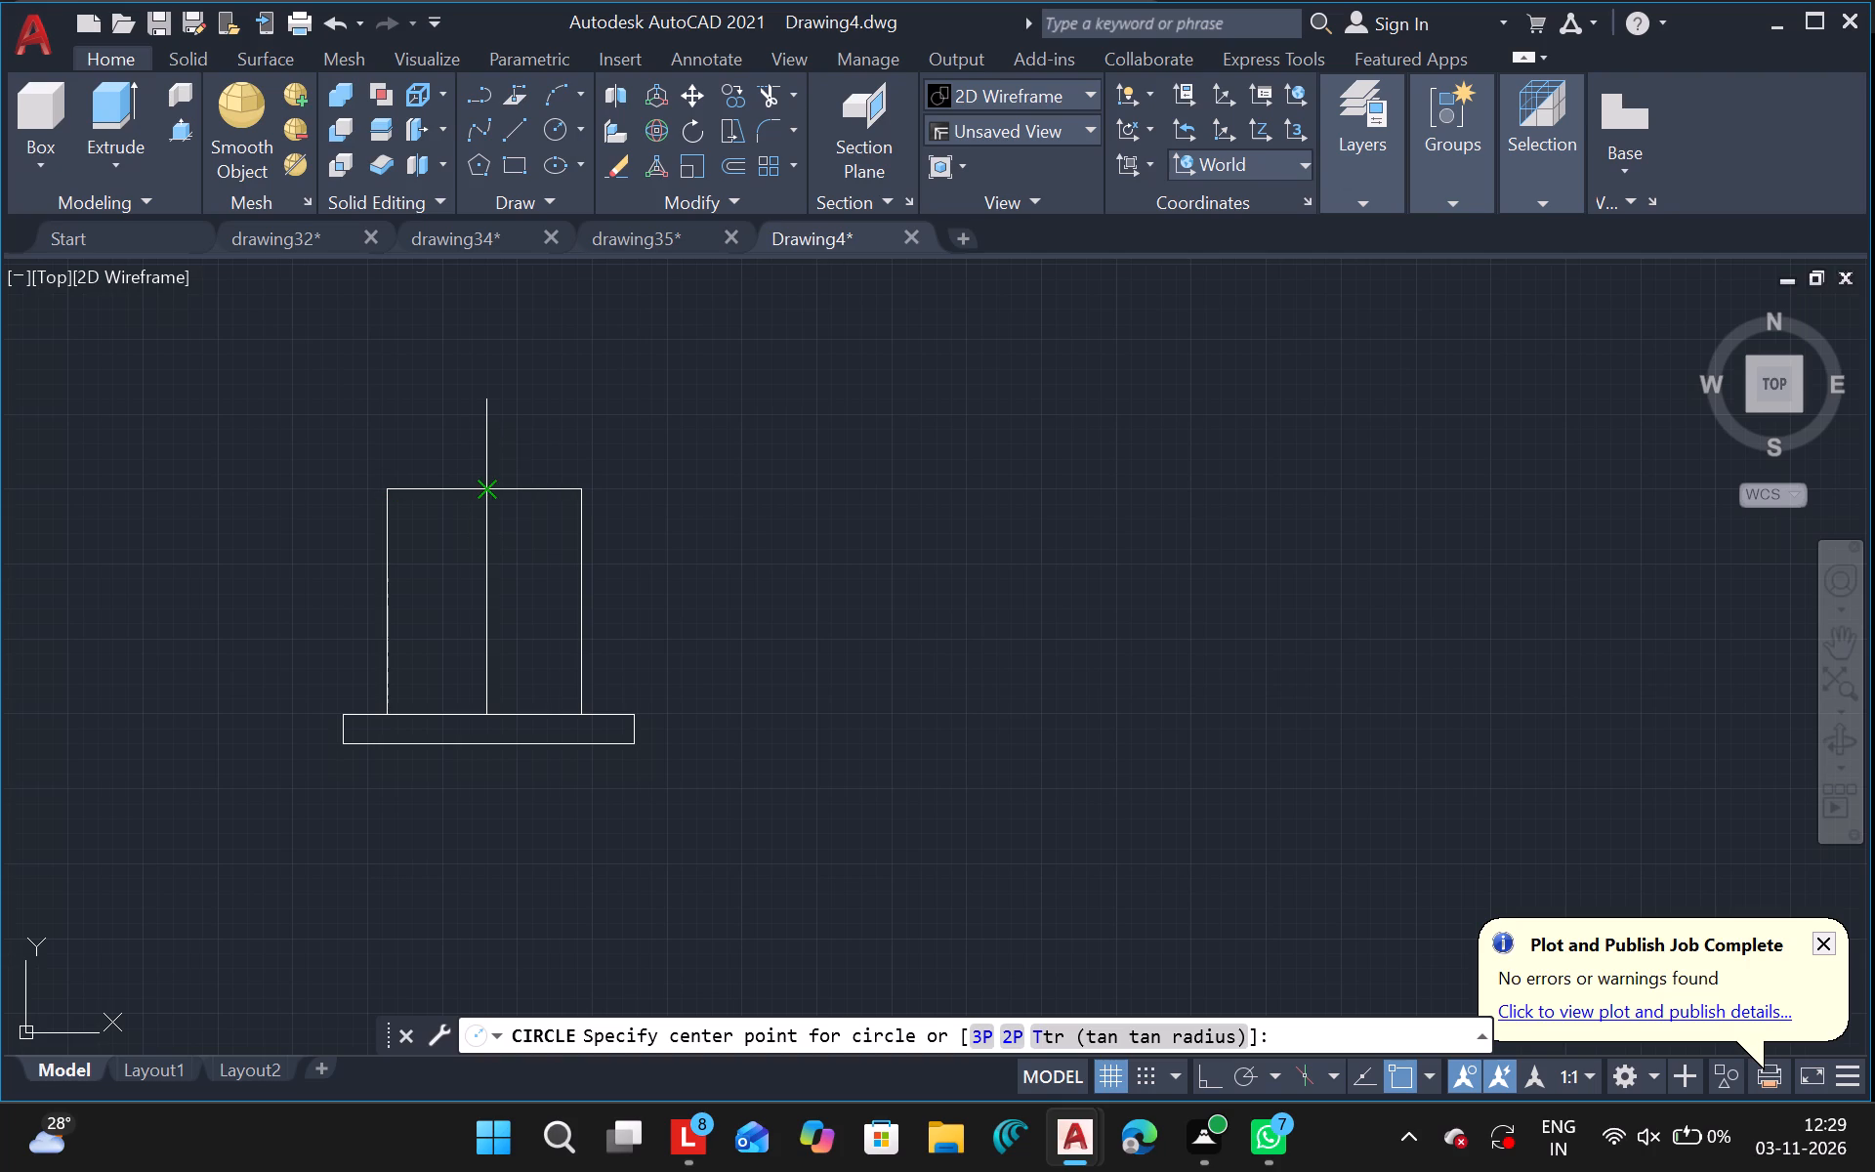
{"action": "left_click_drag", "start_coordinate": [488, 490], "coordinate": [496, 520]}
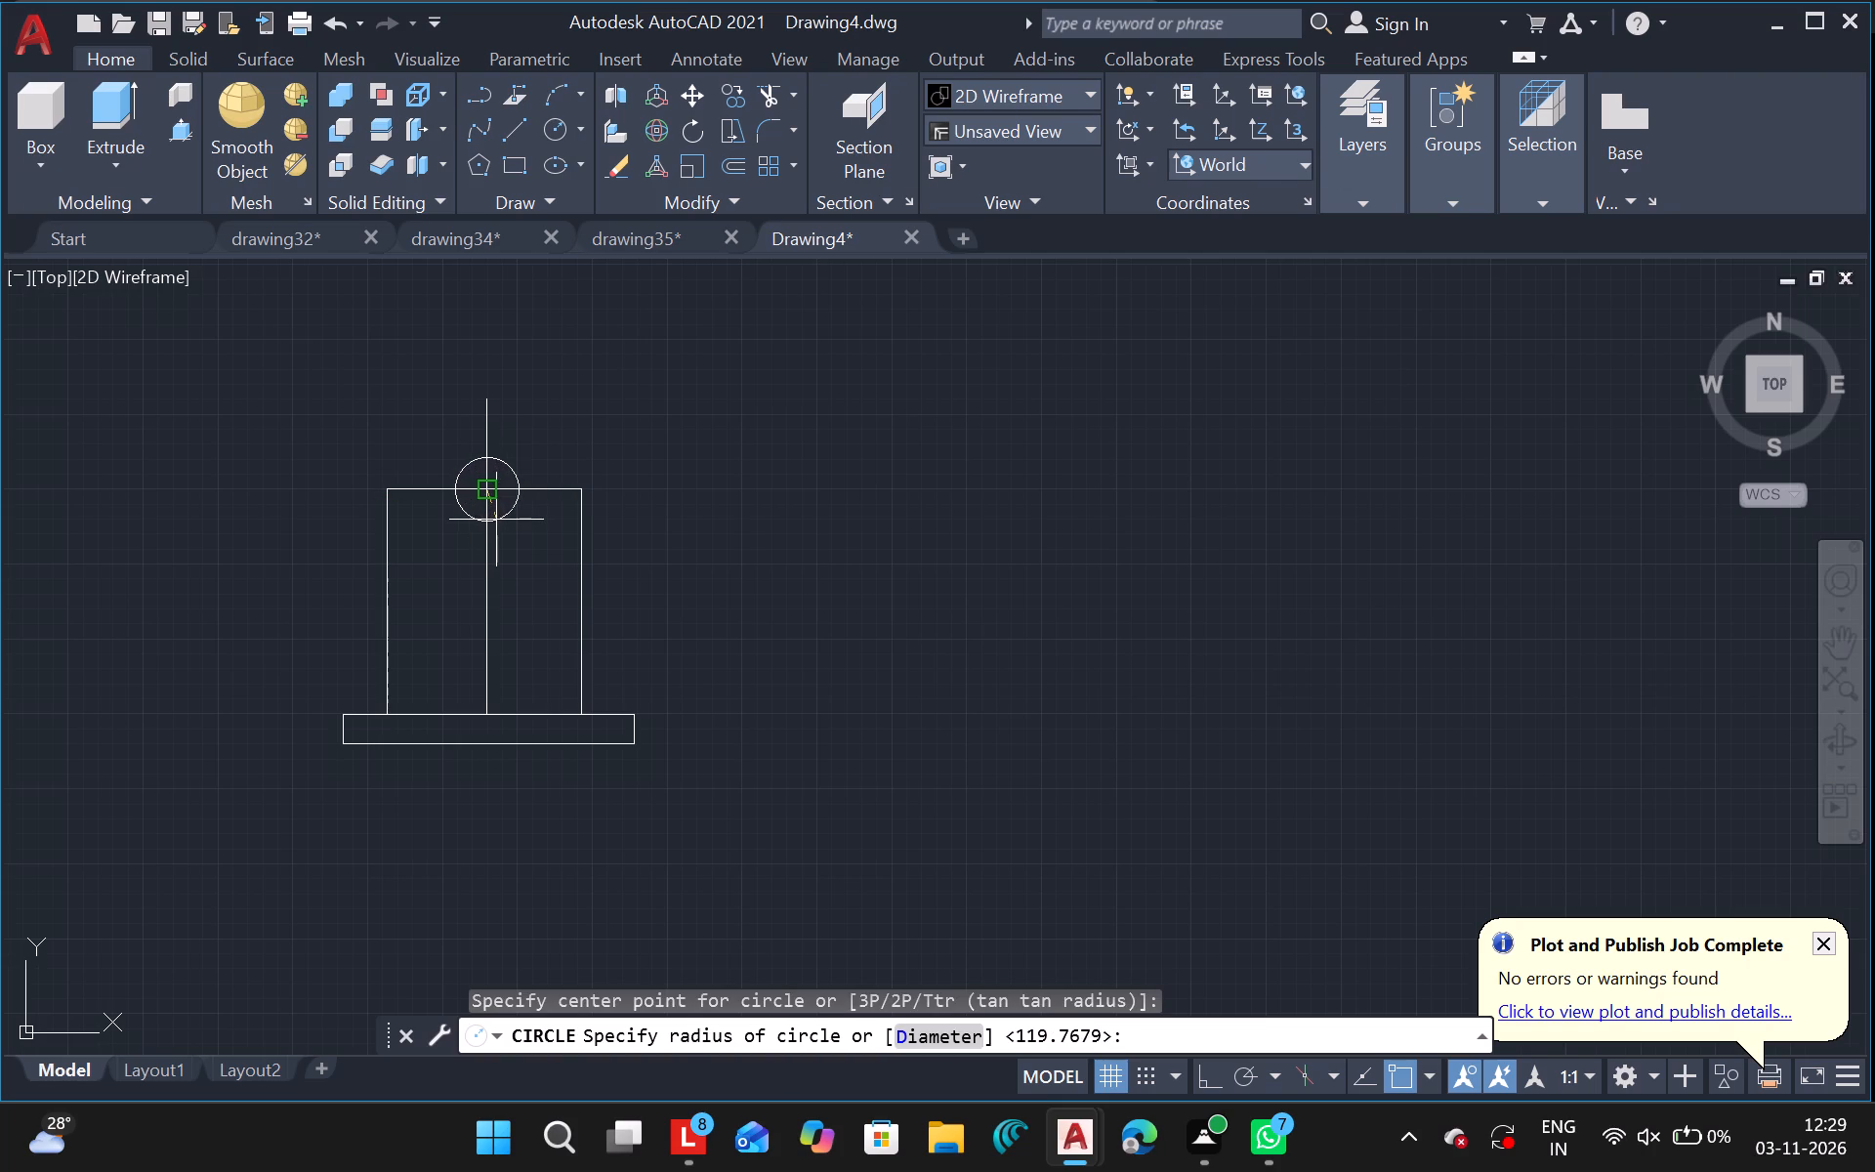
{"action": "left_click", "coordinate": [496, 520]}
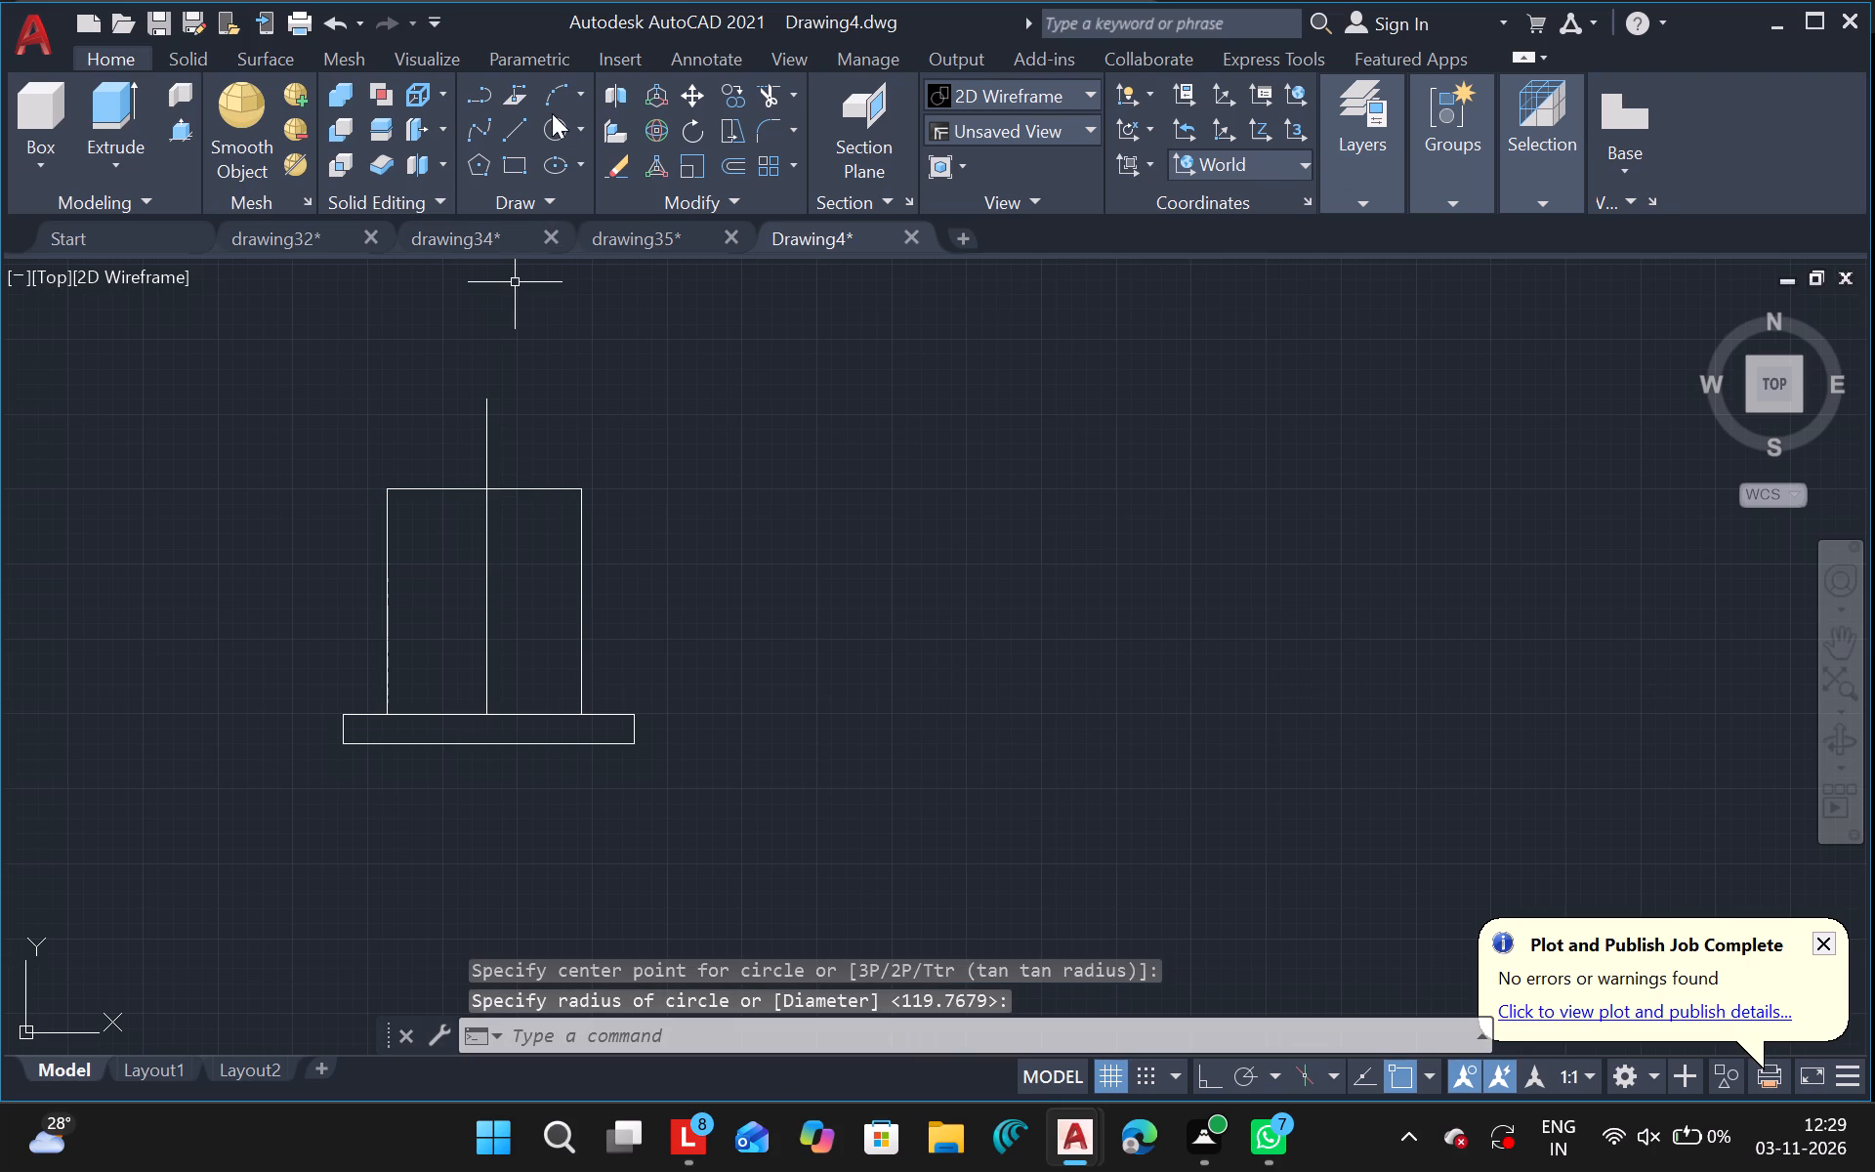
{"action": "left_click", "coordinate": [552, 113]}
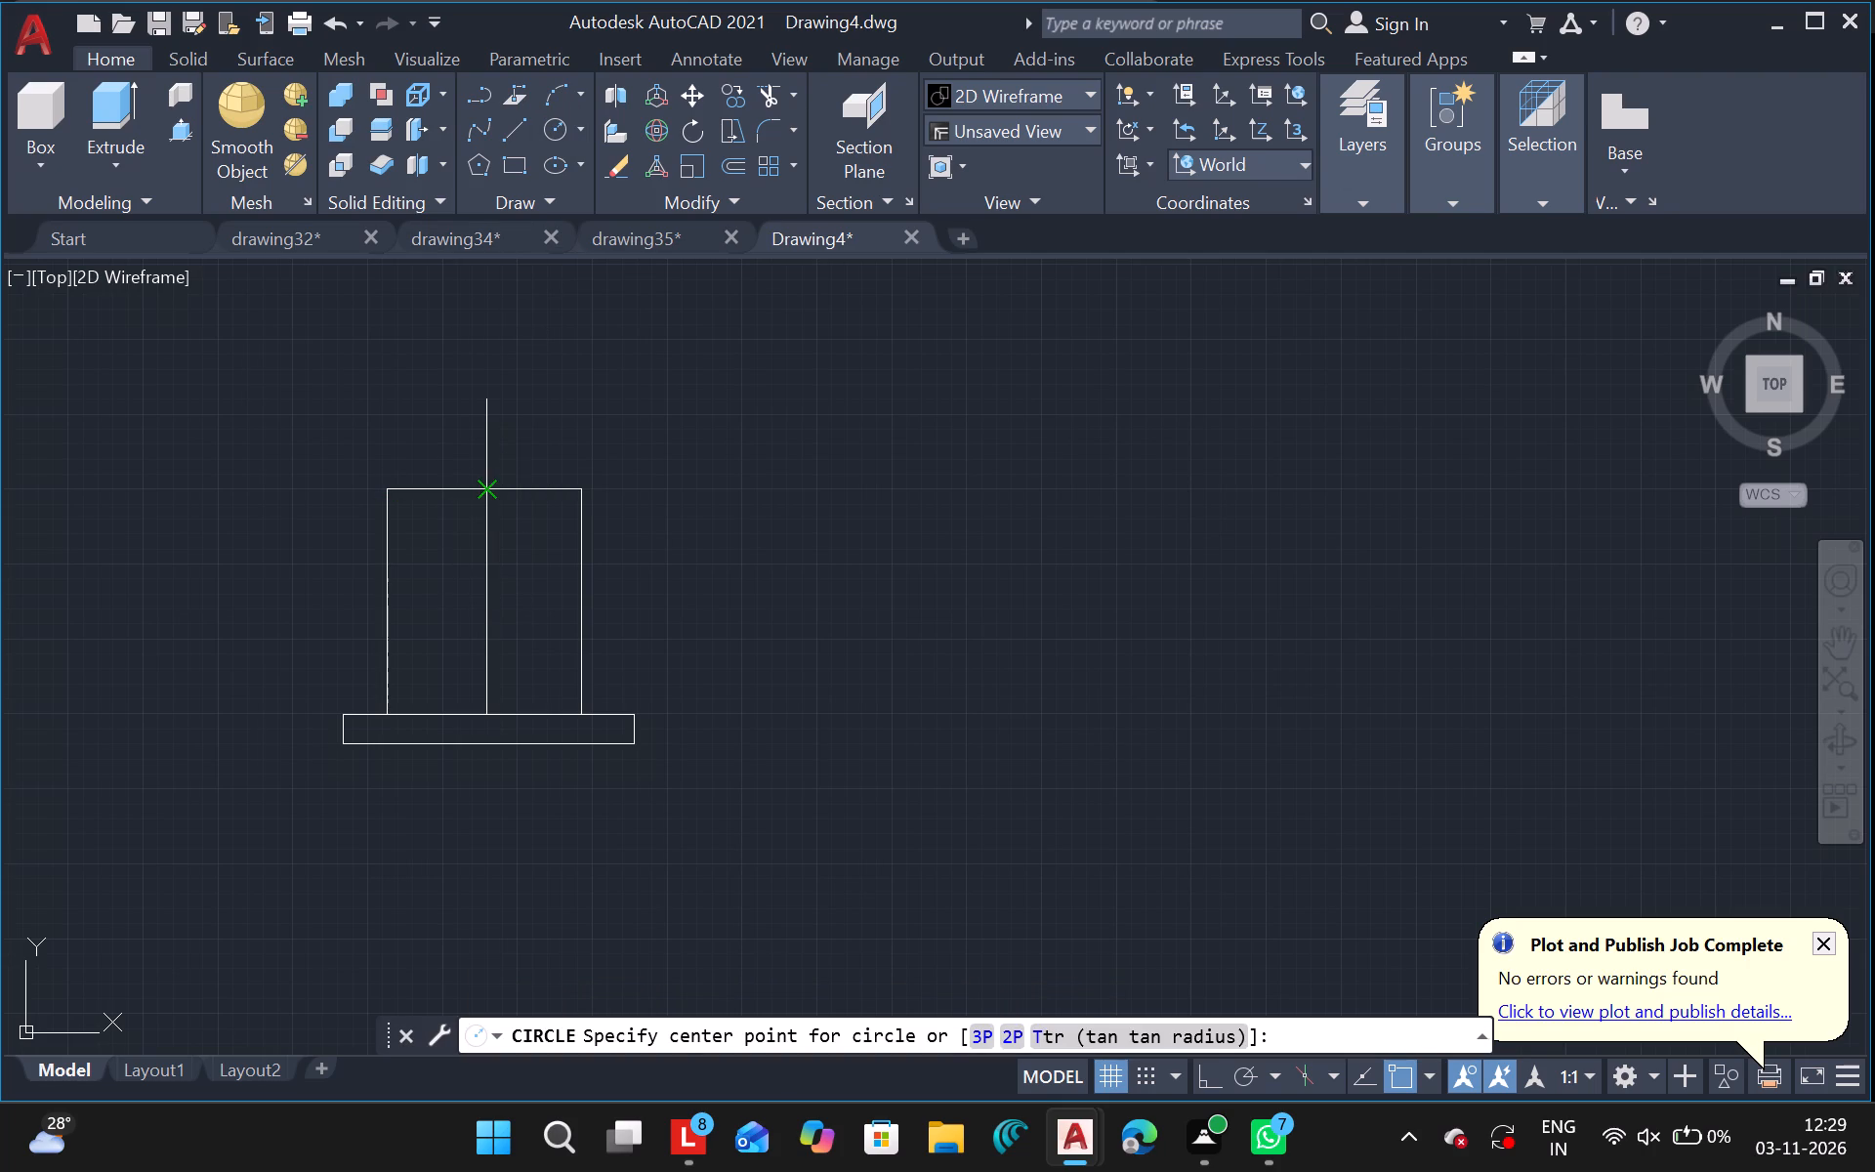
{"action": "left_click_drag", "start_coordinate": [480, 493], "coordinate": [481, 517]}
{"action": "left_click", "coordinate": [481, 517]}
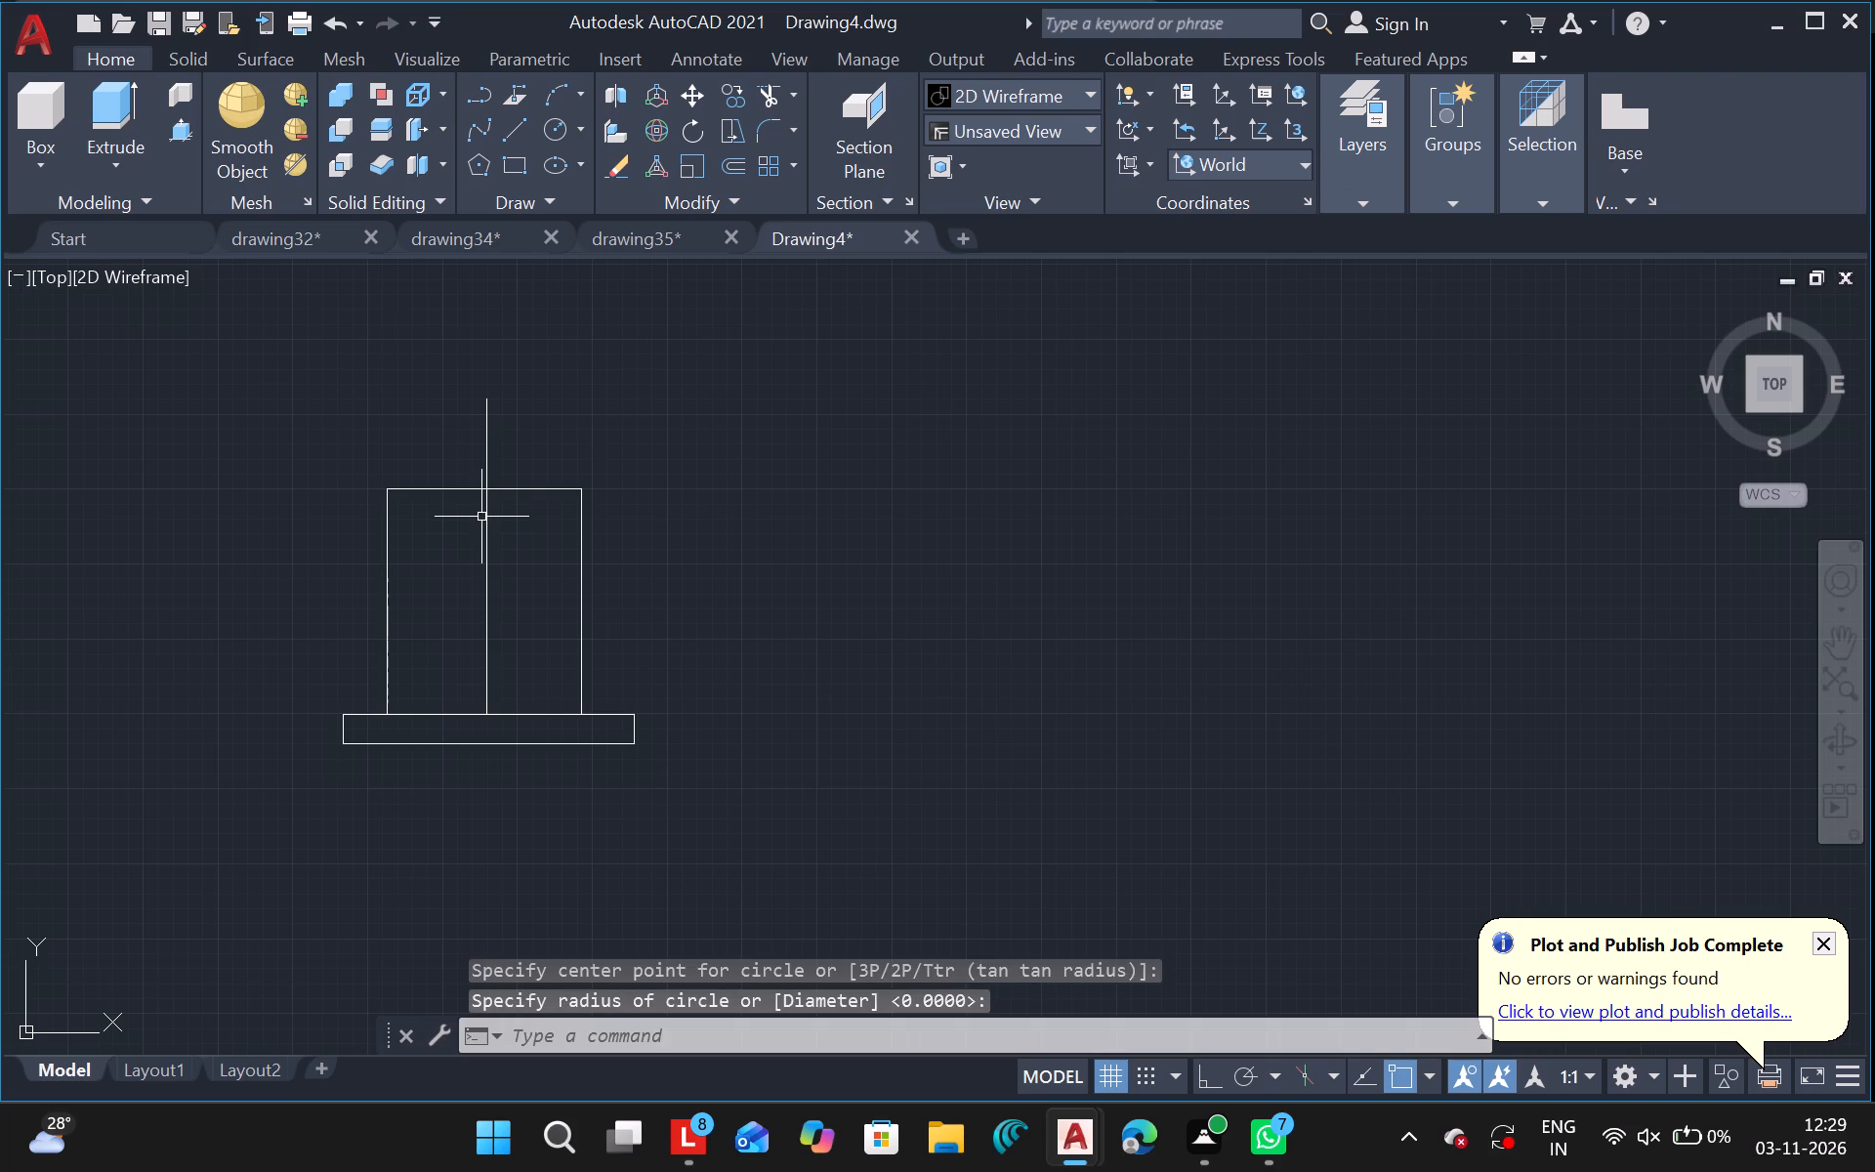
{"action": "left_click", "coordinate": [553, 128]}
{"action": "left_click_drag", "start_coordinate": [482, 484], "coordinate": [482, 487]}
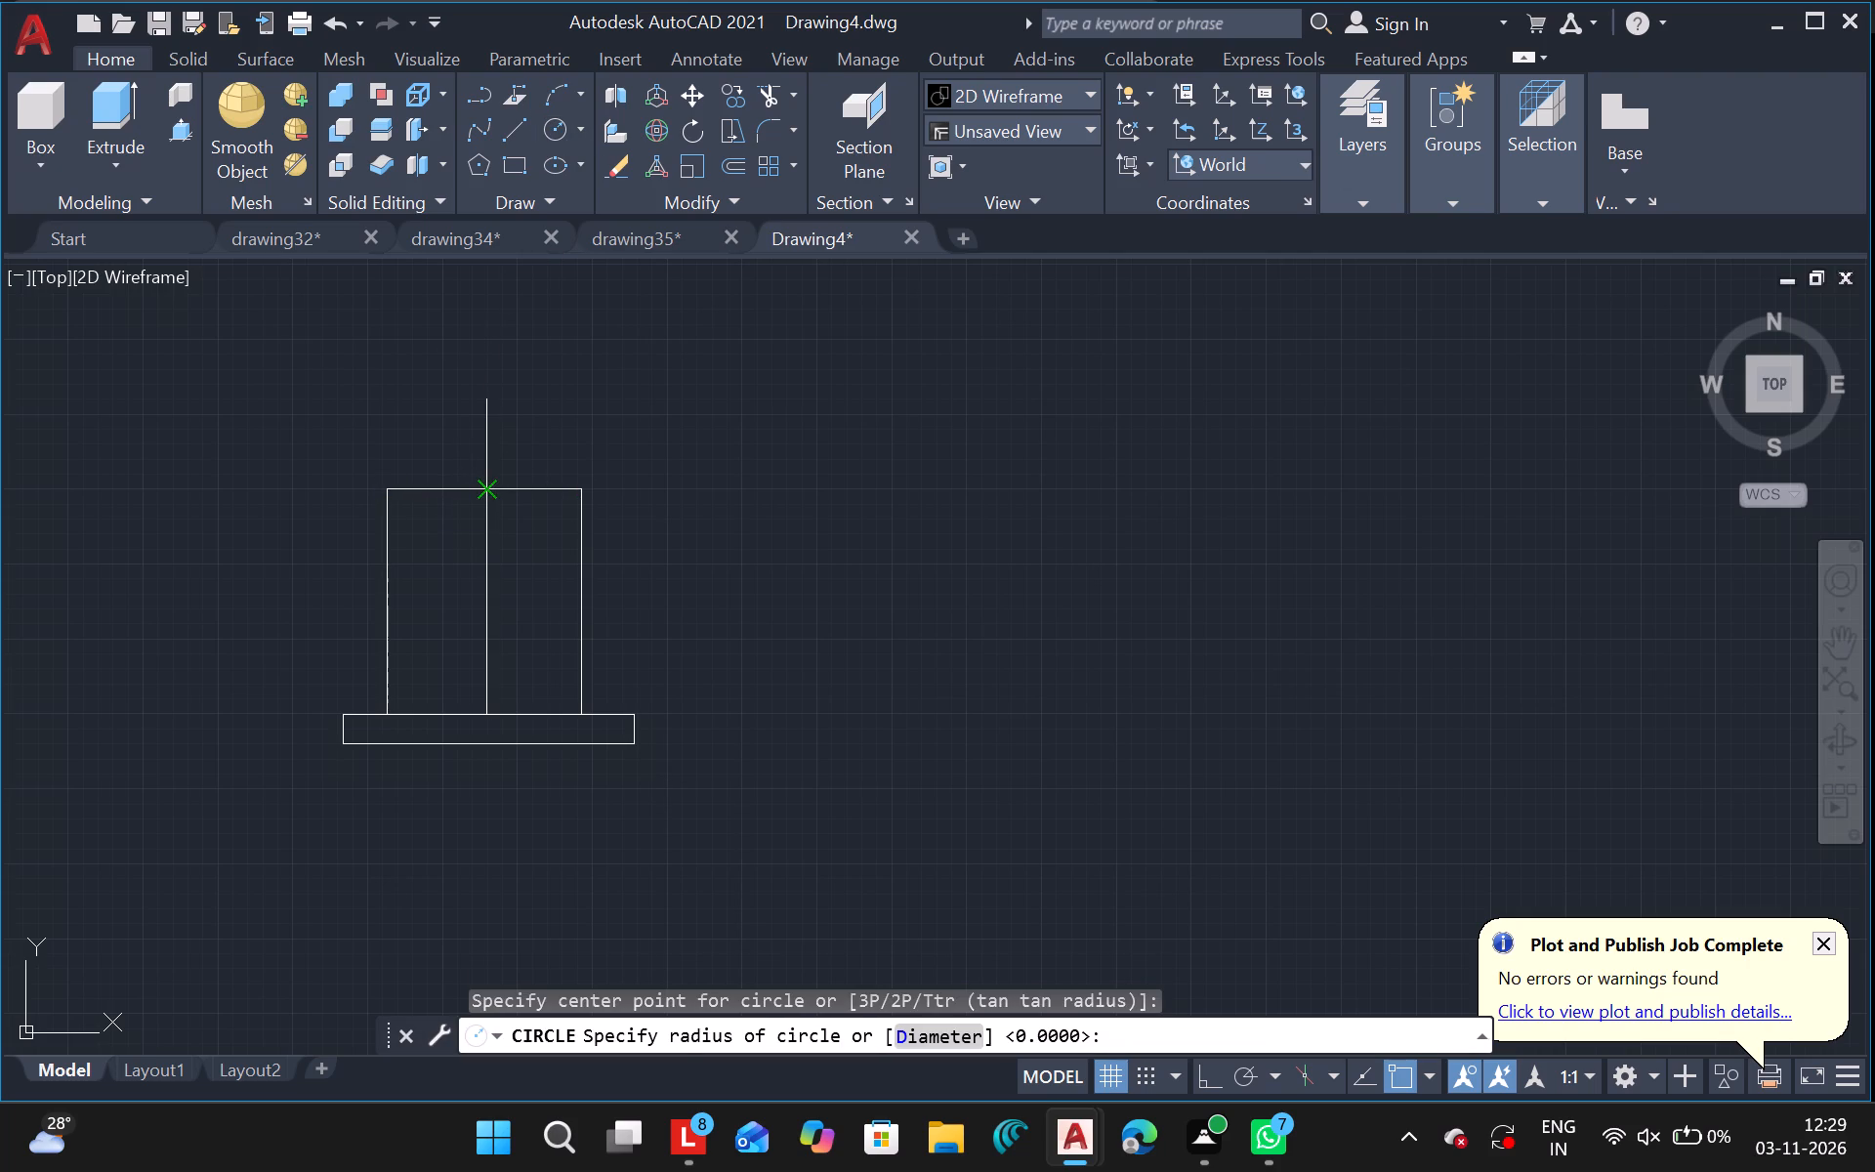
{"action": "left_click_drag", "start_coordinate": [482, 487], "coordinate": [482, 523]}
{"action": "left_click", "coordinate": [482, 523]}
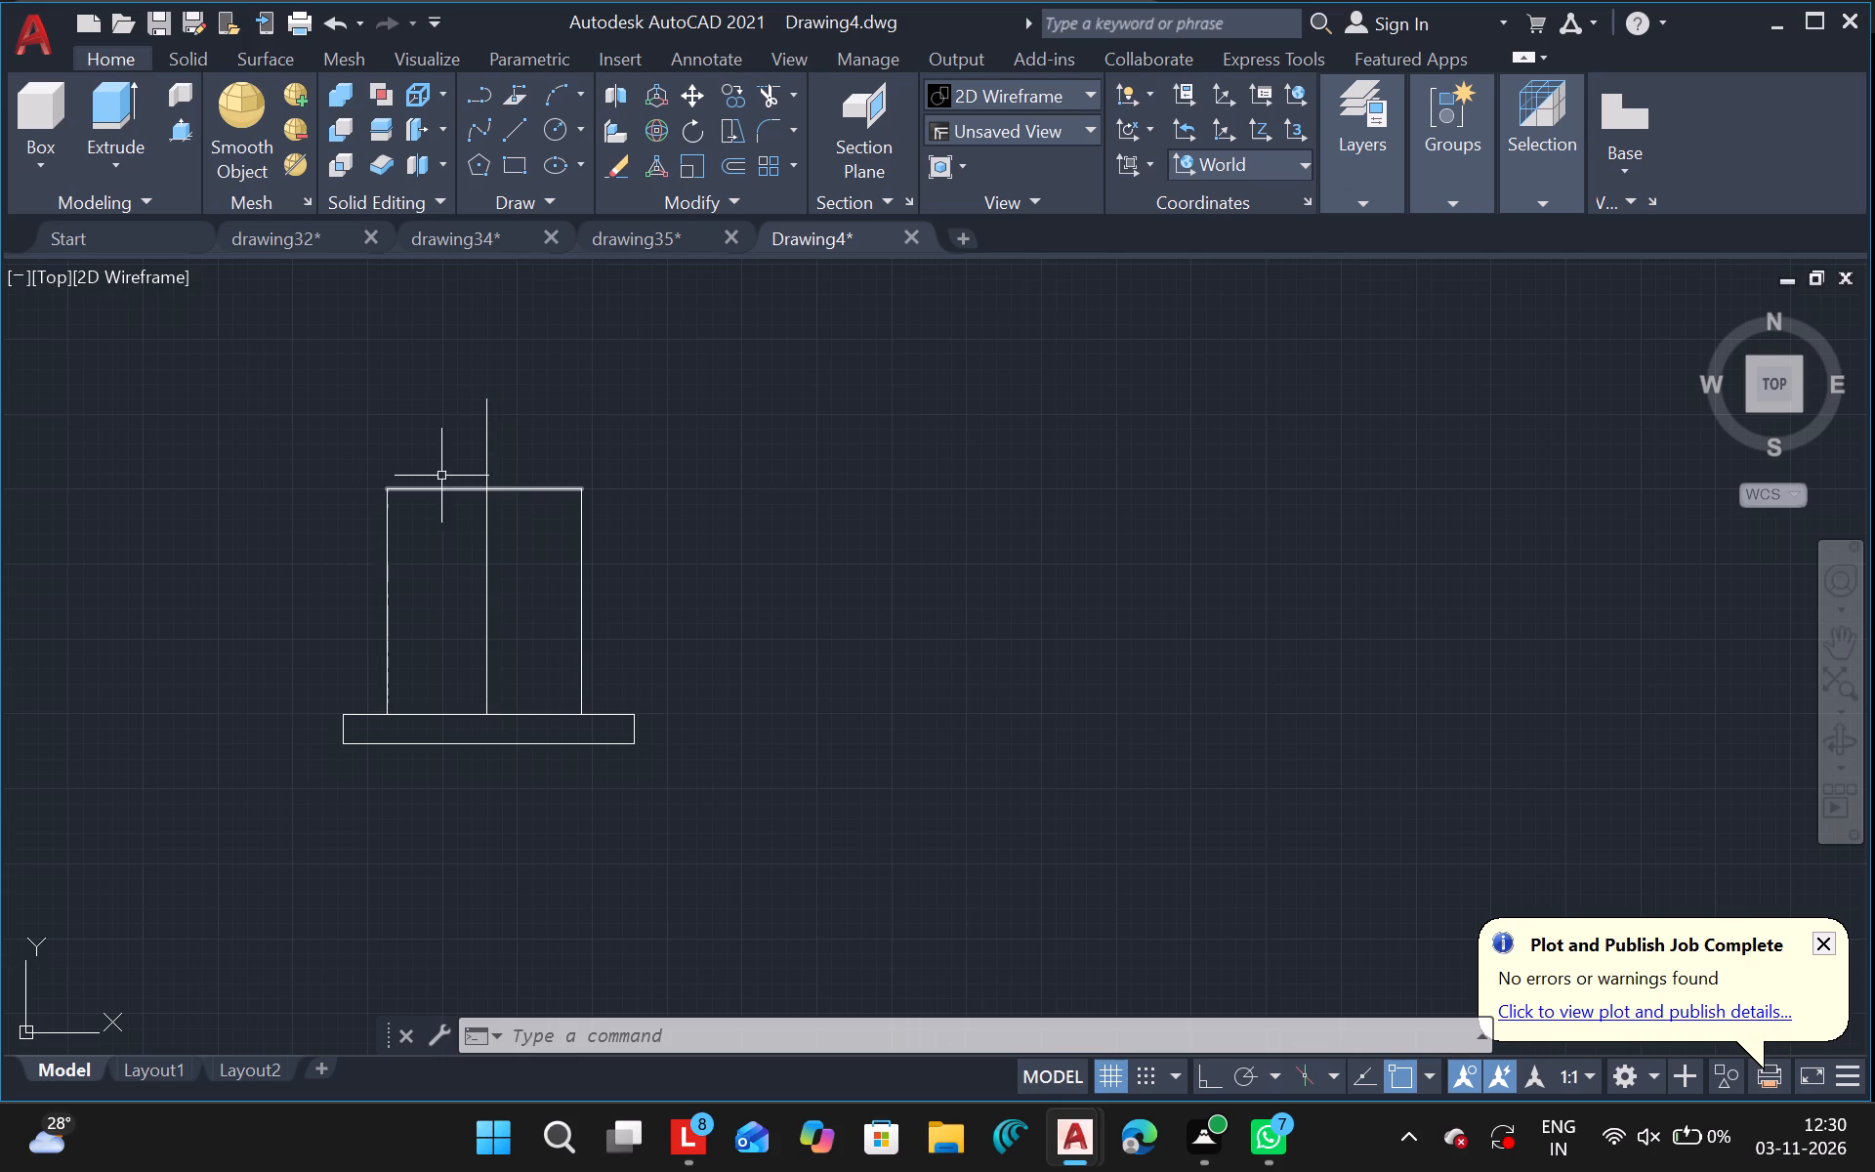
Draw a circle of radius about 319 centred where the vertical centre line meets the body's top edge.
{"action": "left_click", "coordinate": [550, 137]}
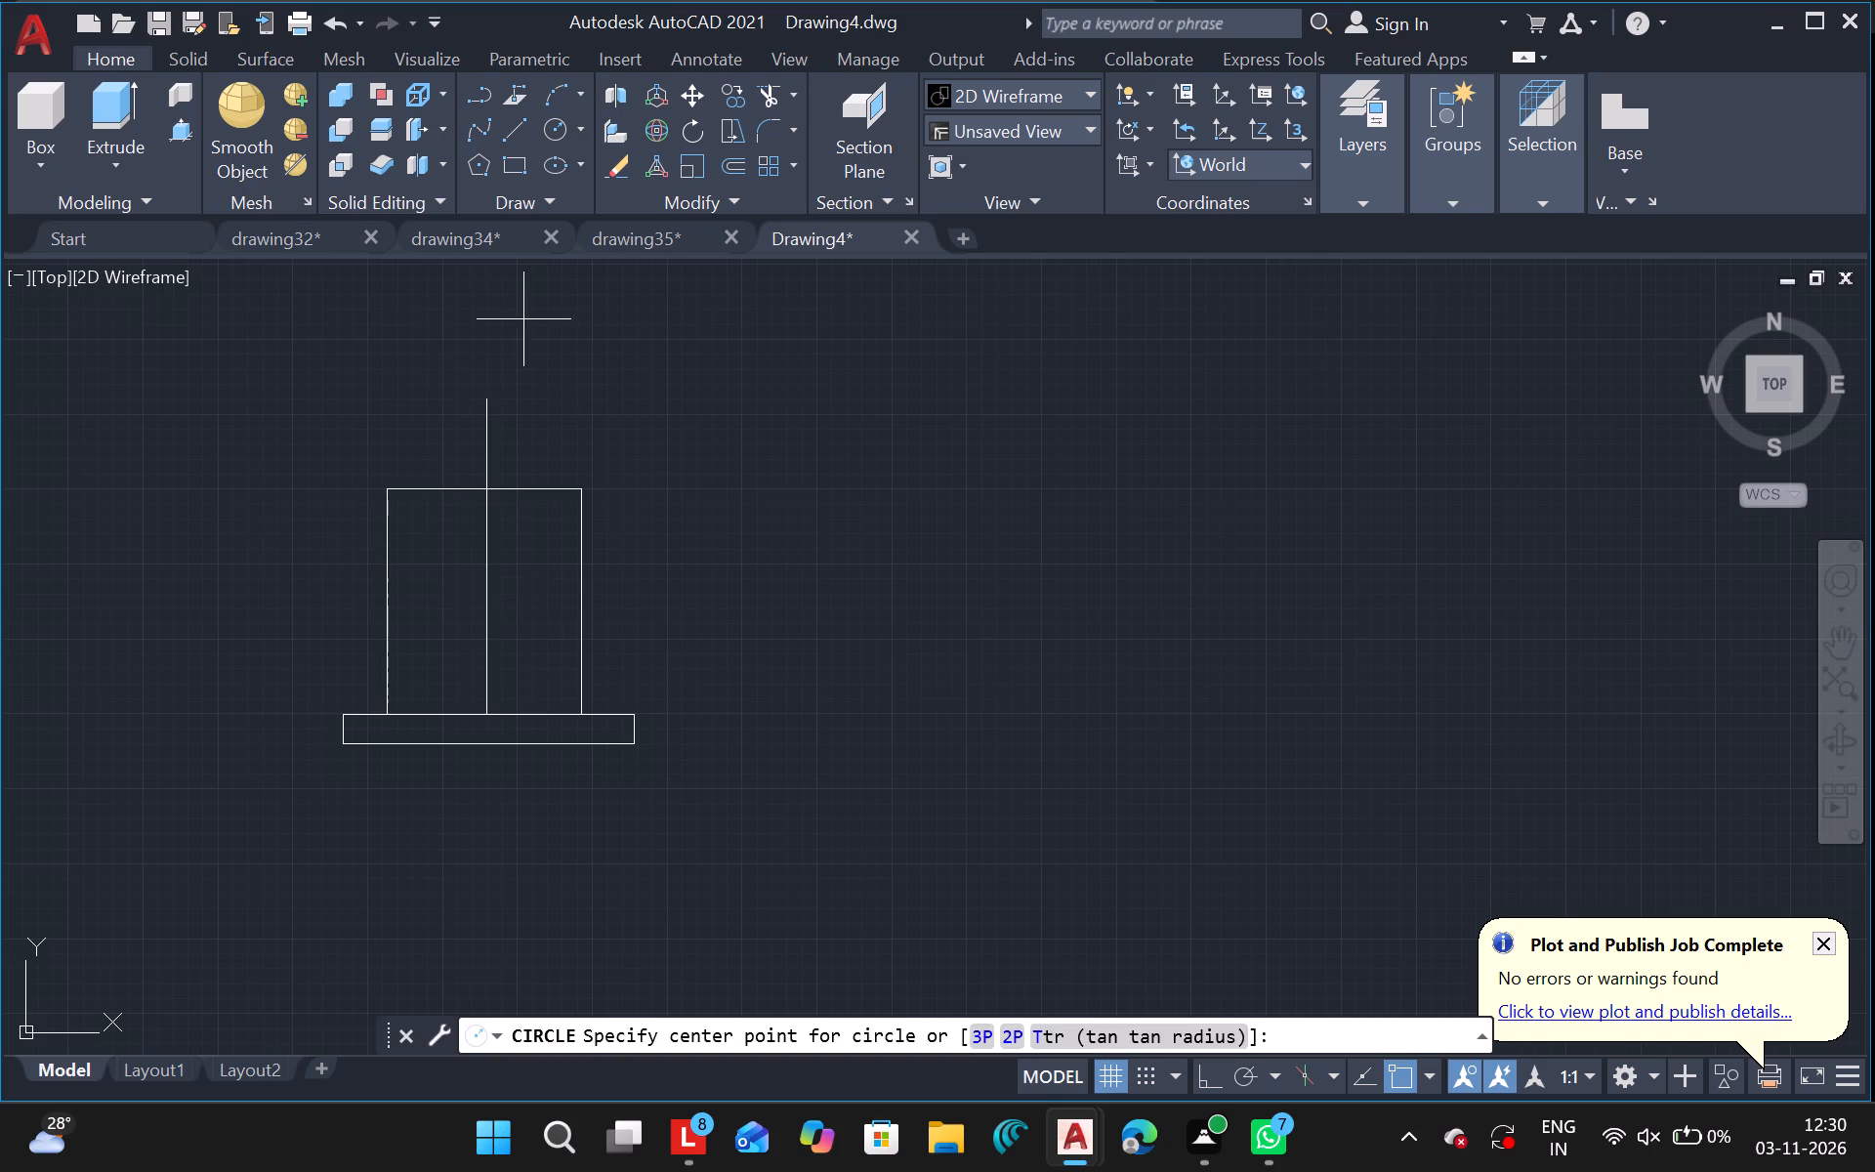
{"action": "left_click_drag", "start_coordinate": [490, 488], "coordinate": [487, 542]}
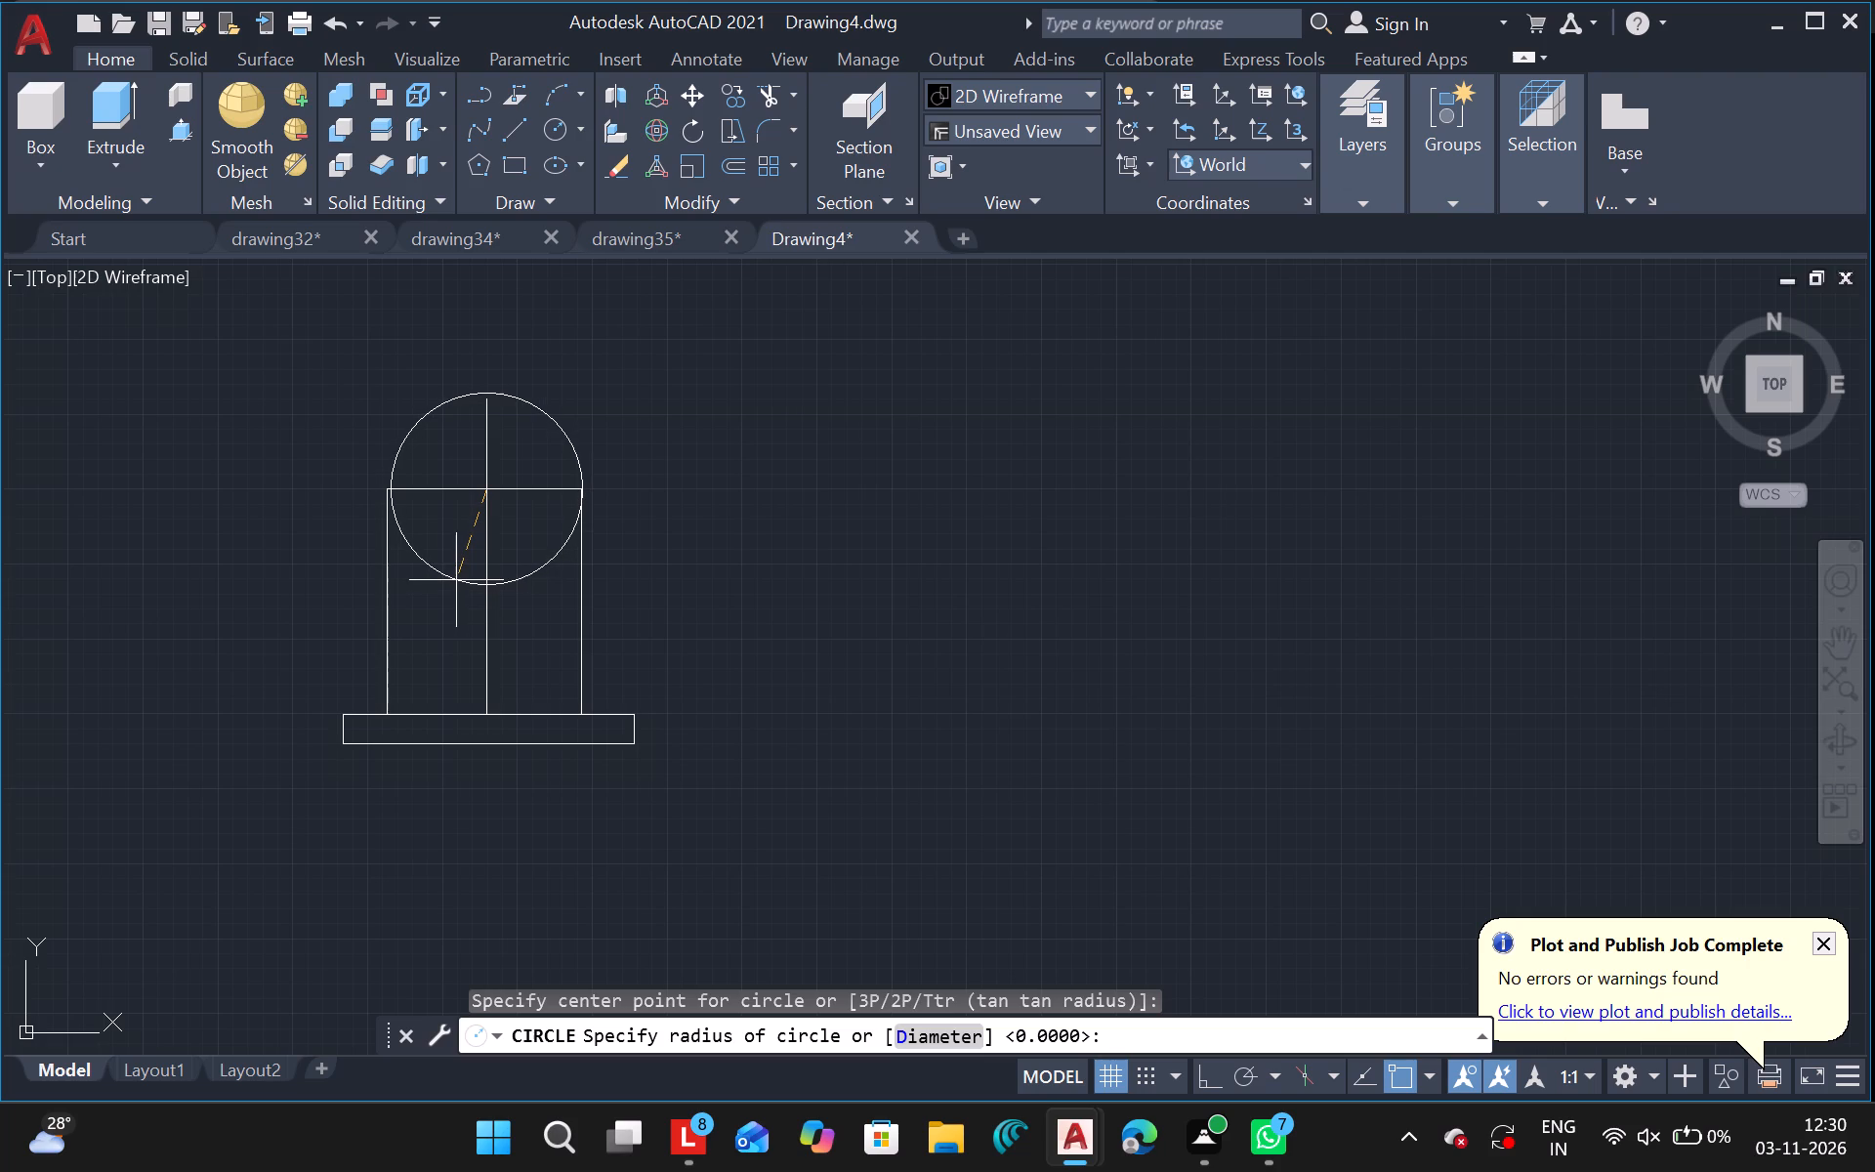
{"action": "left_click", "coordinate": [456, 580]}
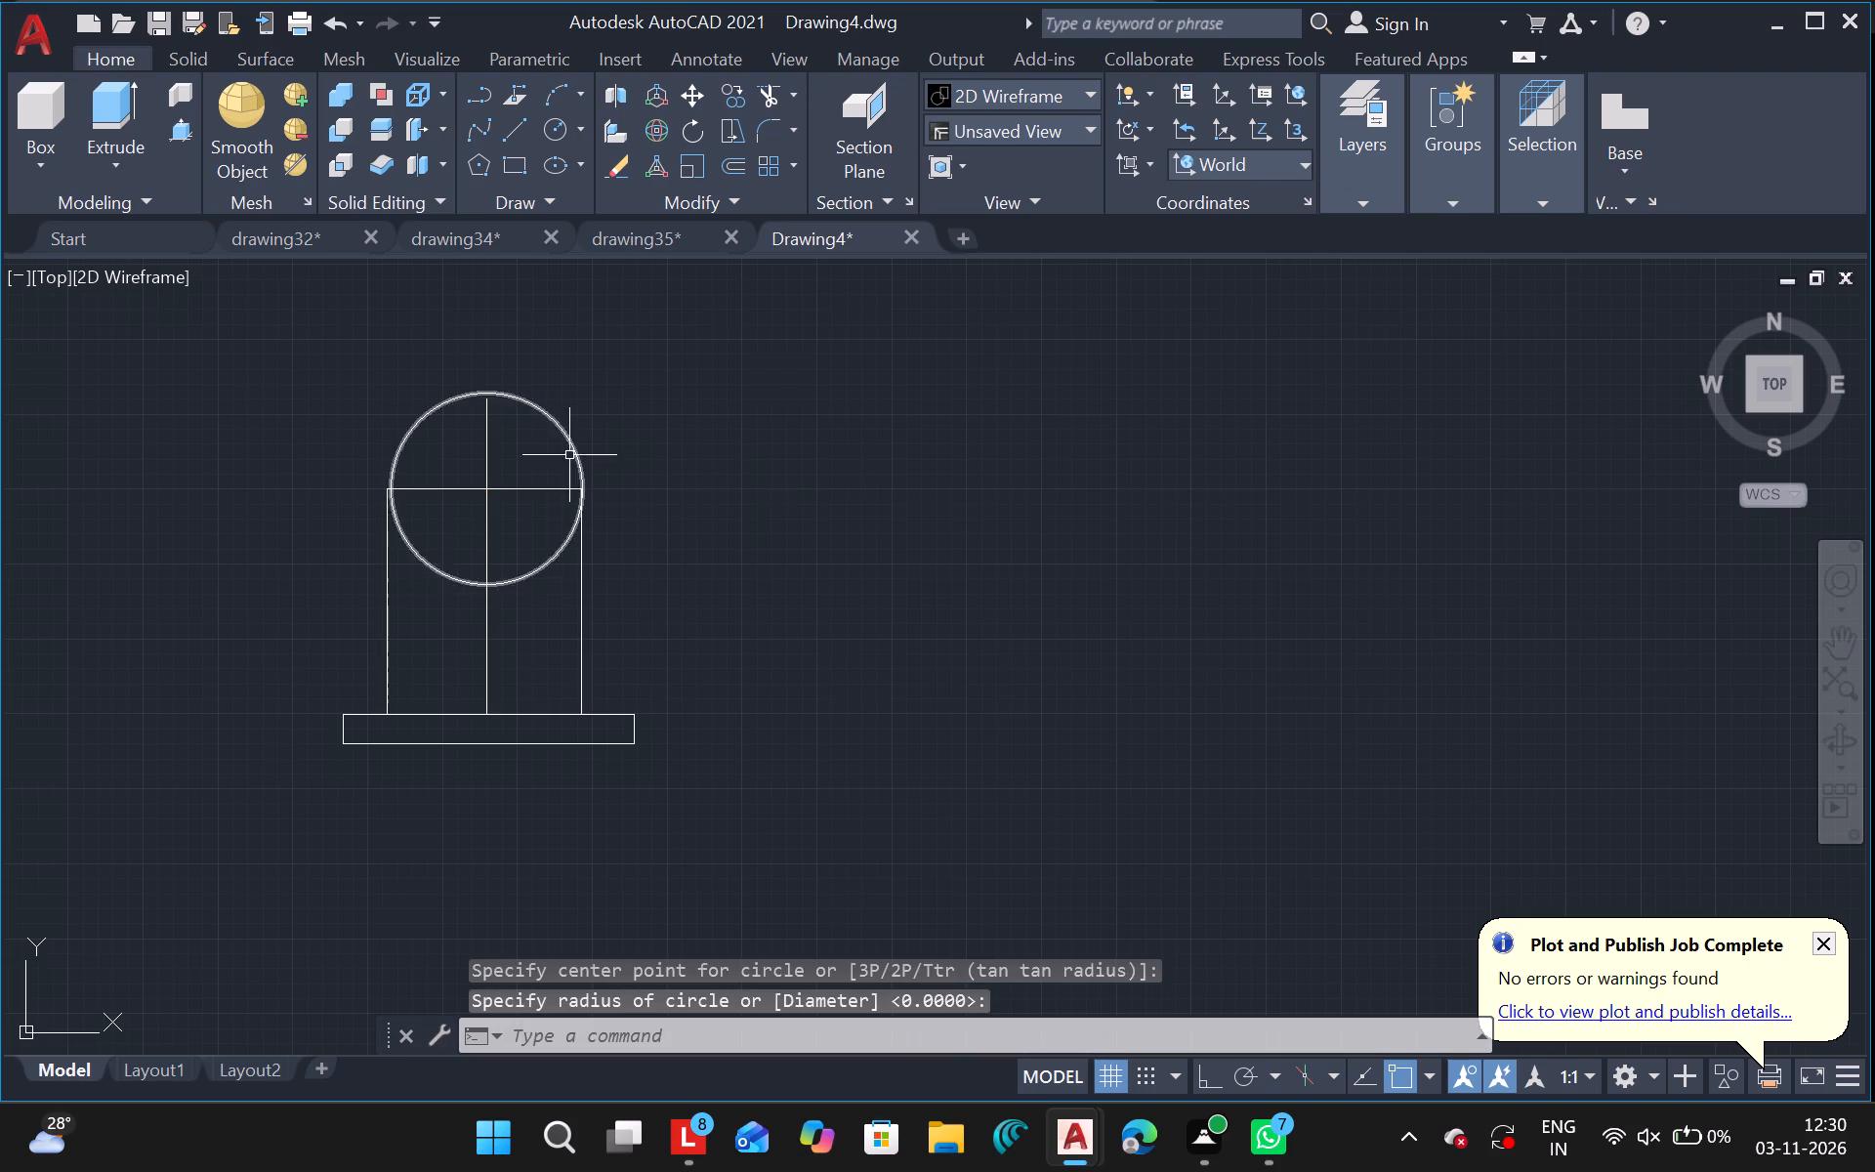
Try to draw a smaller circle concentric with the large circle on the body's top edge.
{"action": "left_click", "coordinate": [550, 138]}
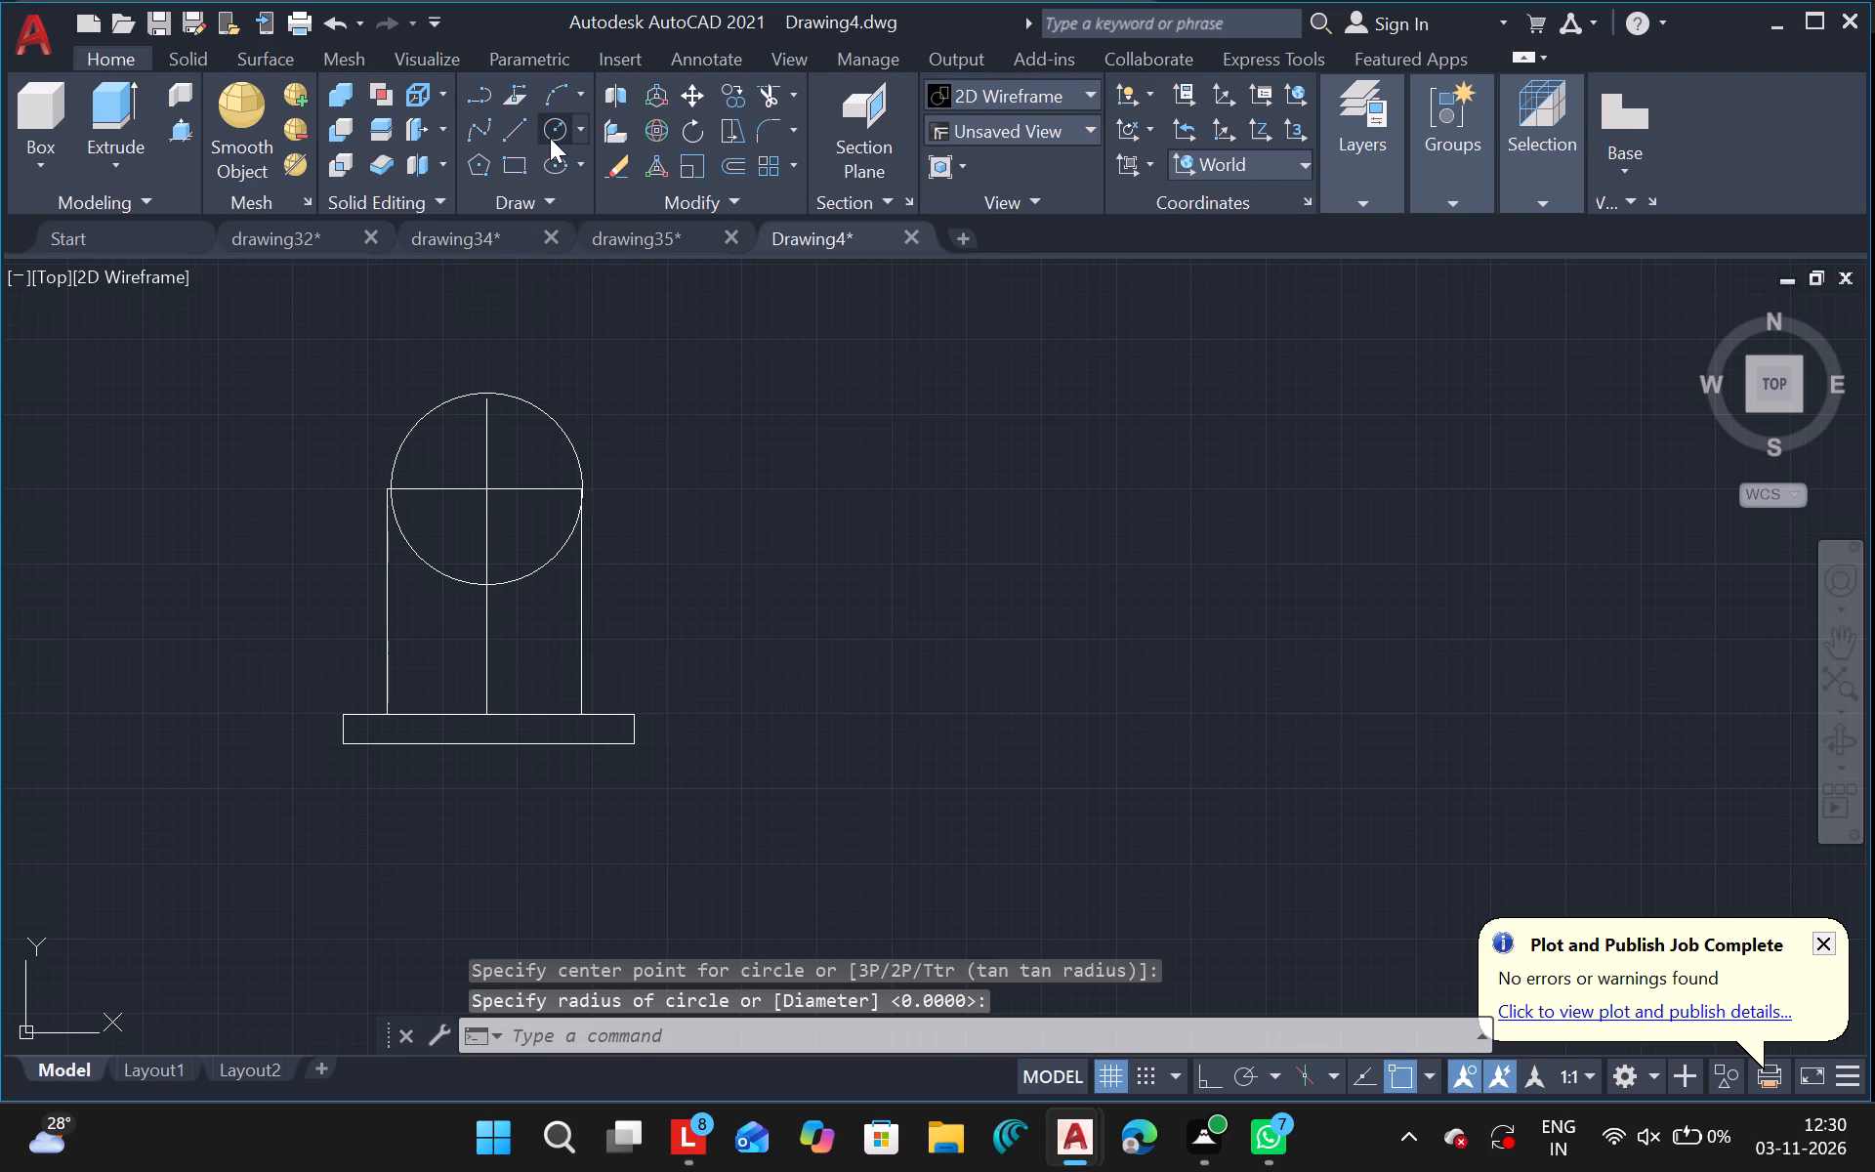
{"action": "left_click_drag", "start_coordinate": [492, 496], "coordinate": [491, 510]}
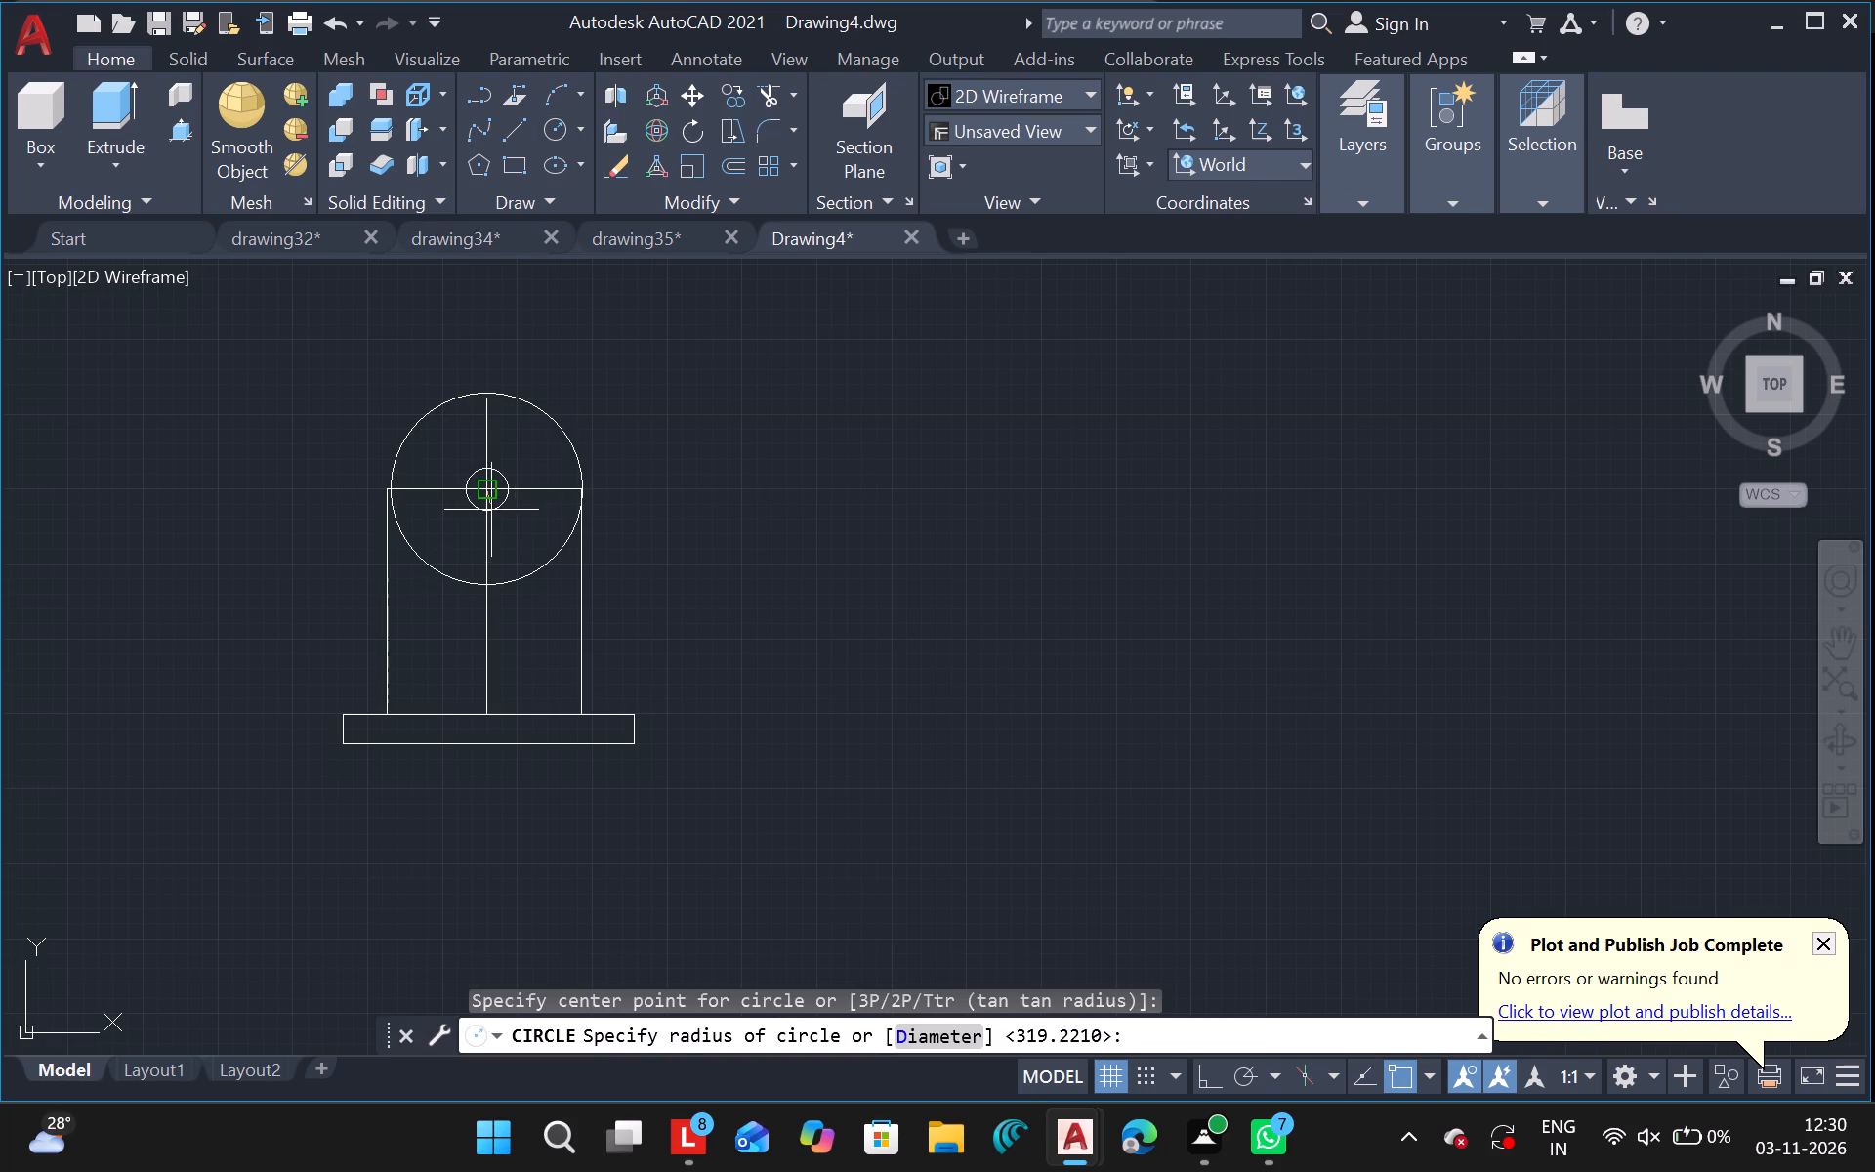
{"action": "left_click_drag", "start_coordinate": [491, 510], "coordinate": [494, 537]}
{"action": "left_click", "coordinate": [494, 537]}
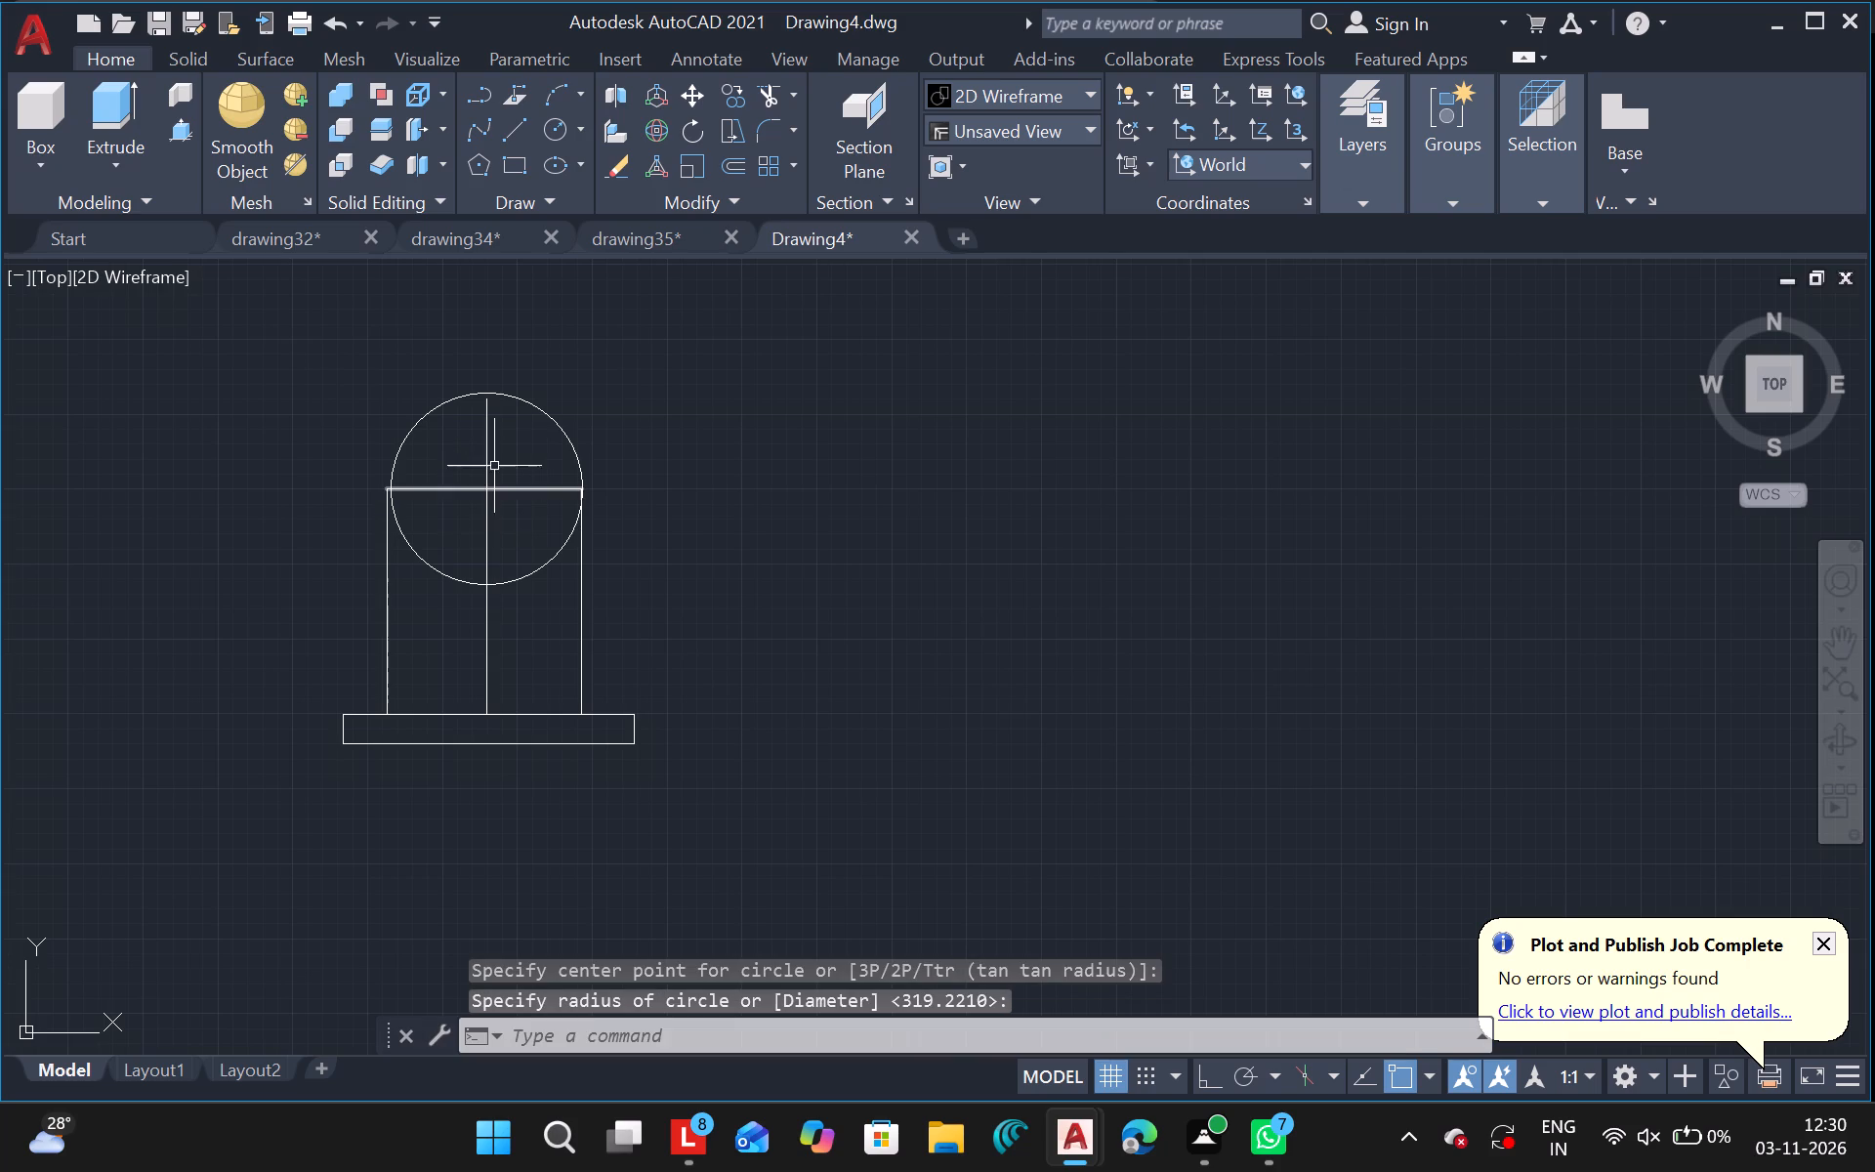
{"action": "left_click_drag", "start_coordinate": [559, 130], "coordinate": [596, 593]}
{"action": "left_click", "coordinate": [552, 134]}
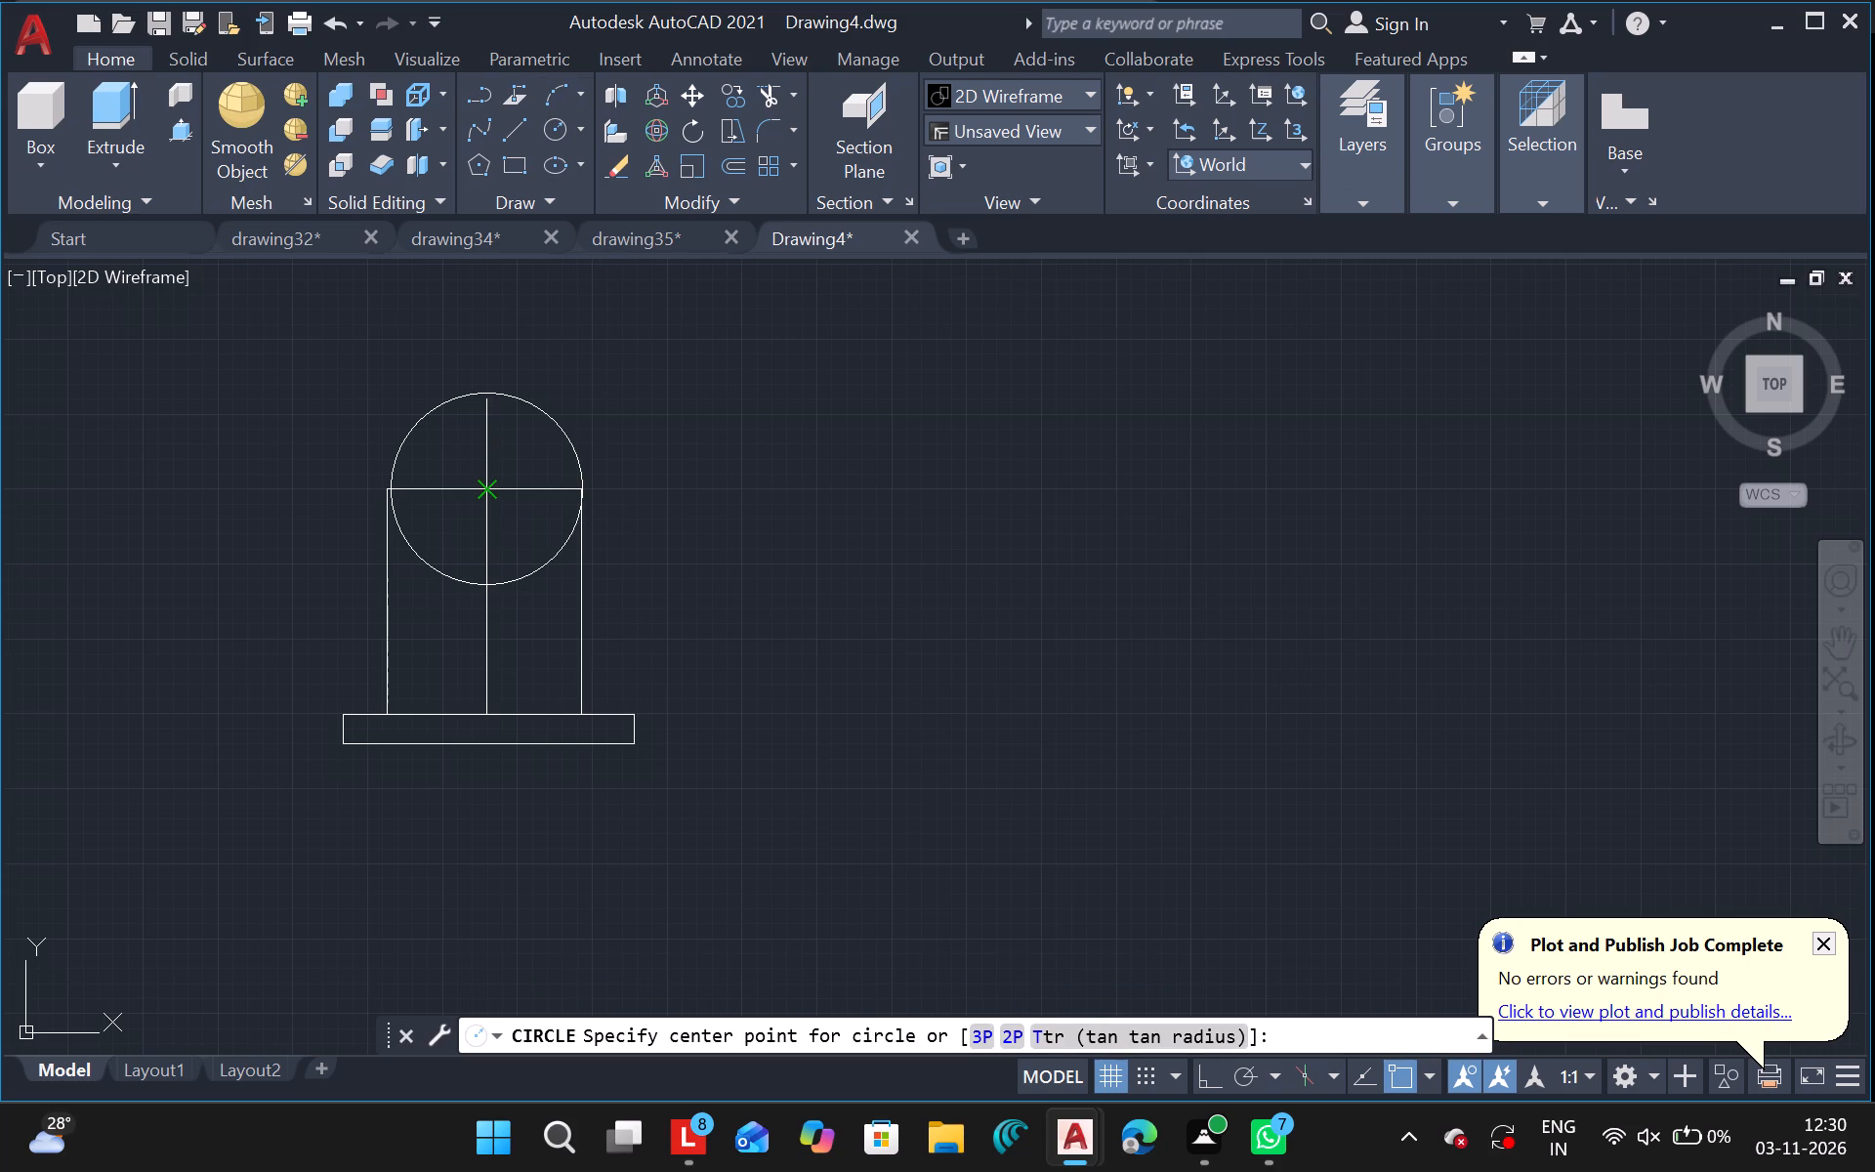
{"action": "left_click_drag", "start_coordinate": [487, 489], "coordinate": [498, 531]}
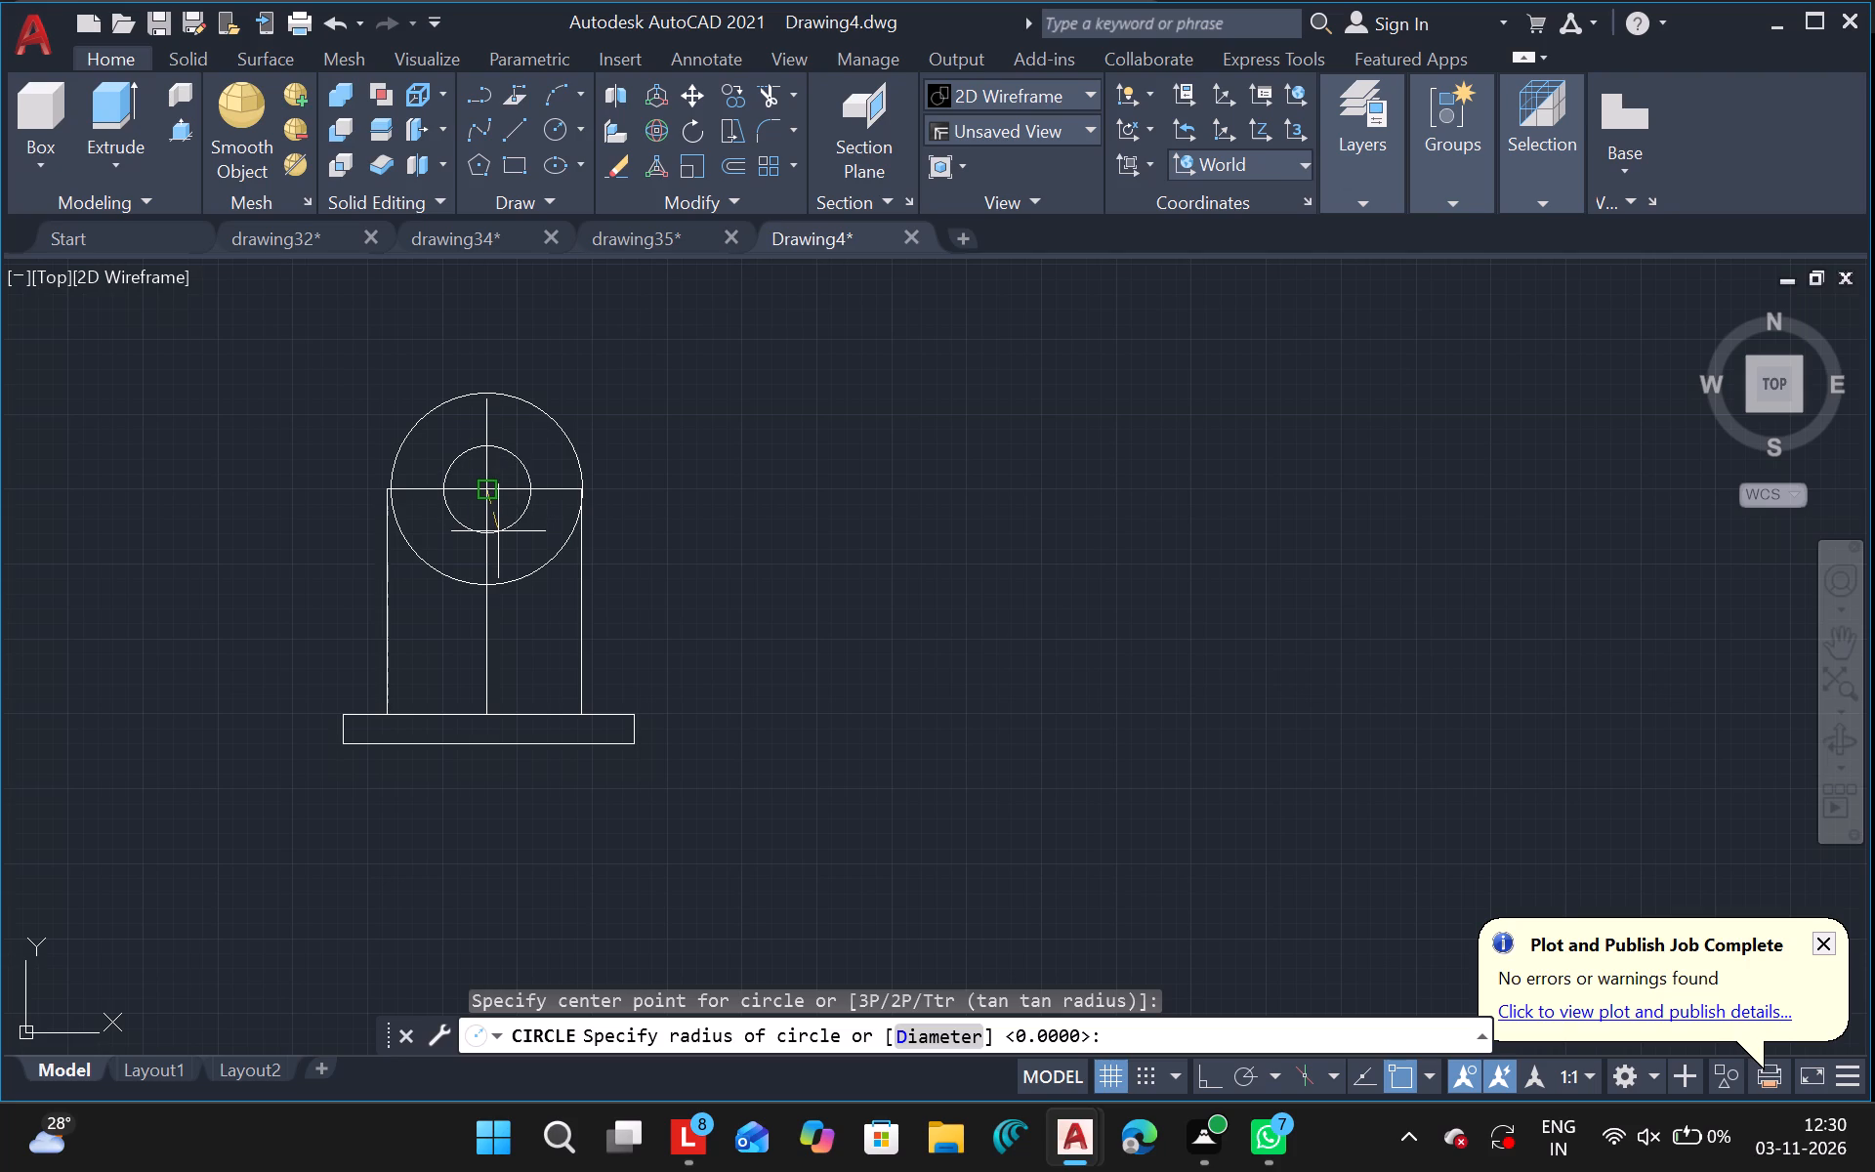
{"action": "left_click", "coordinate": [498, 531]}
Draw a concentric circle inside the large circle, about half its radius.
{"action": "left_click", "coordinate": [554, 134]}
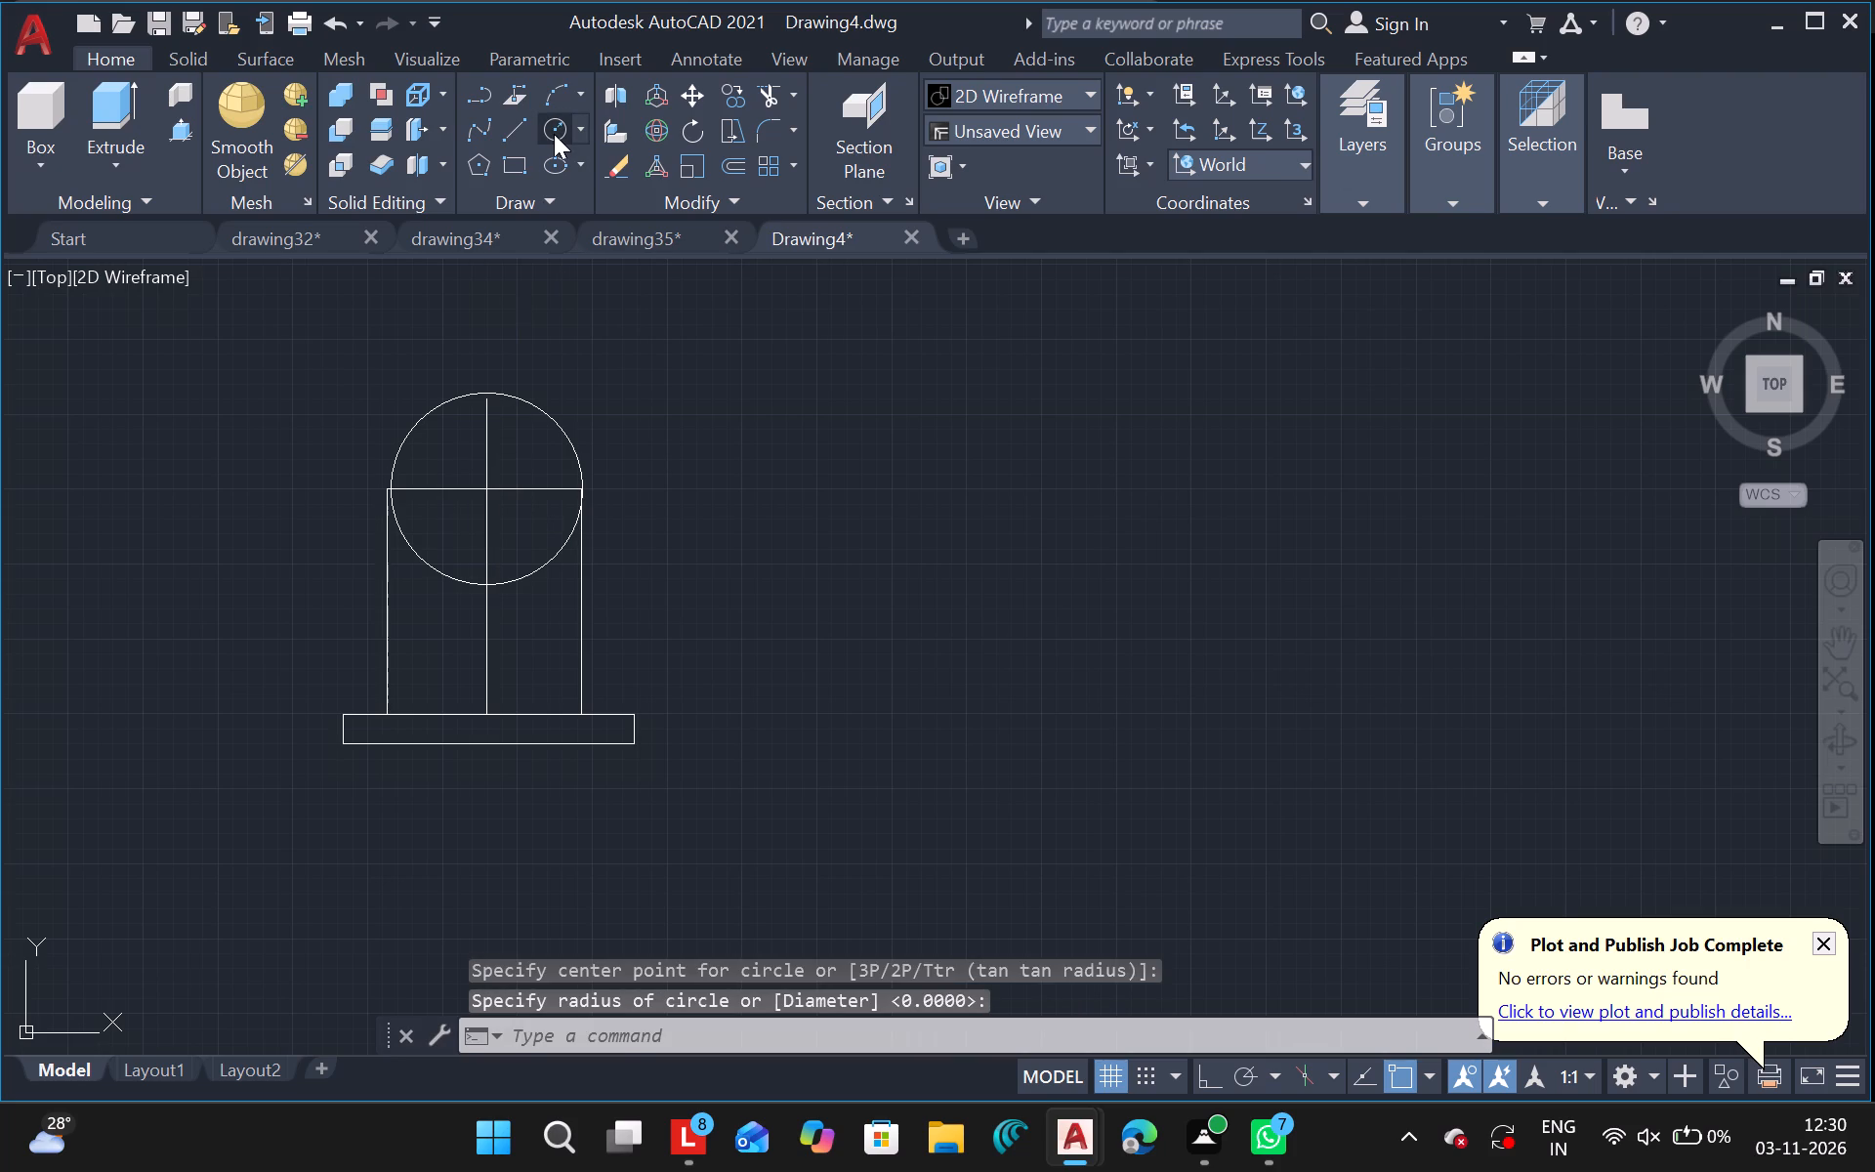
{"action": "left_click_drag", "start_coordinate": [485, 496], "coordinate": [489, 536]}
{"action": "left_click", "coordinate": [489, 536]}
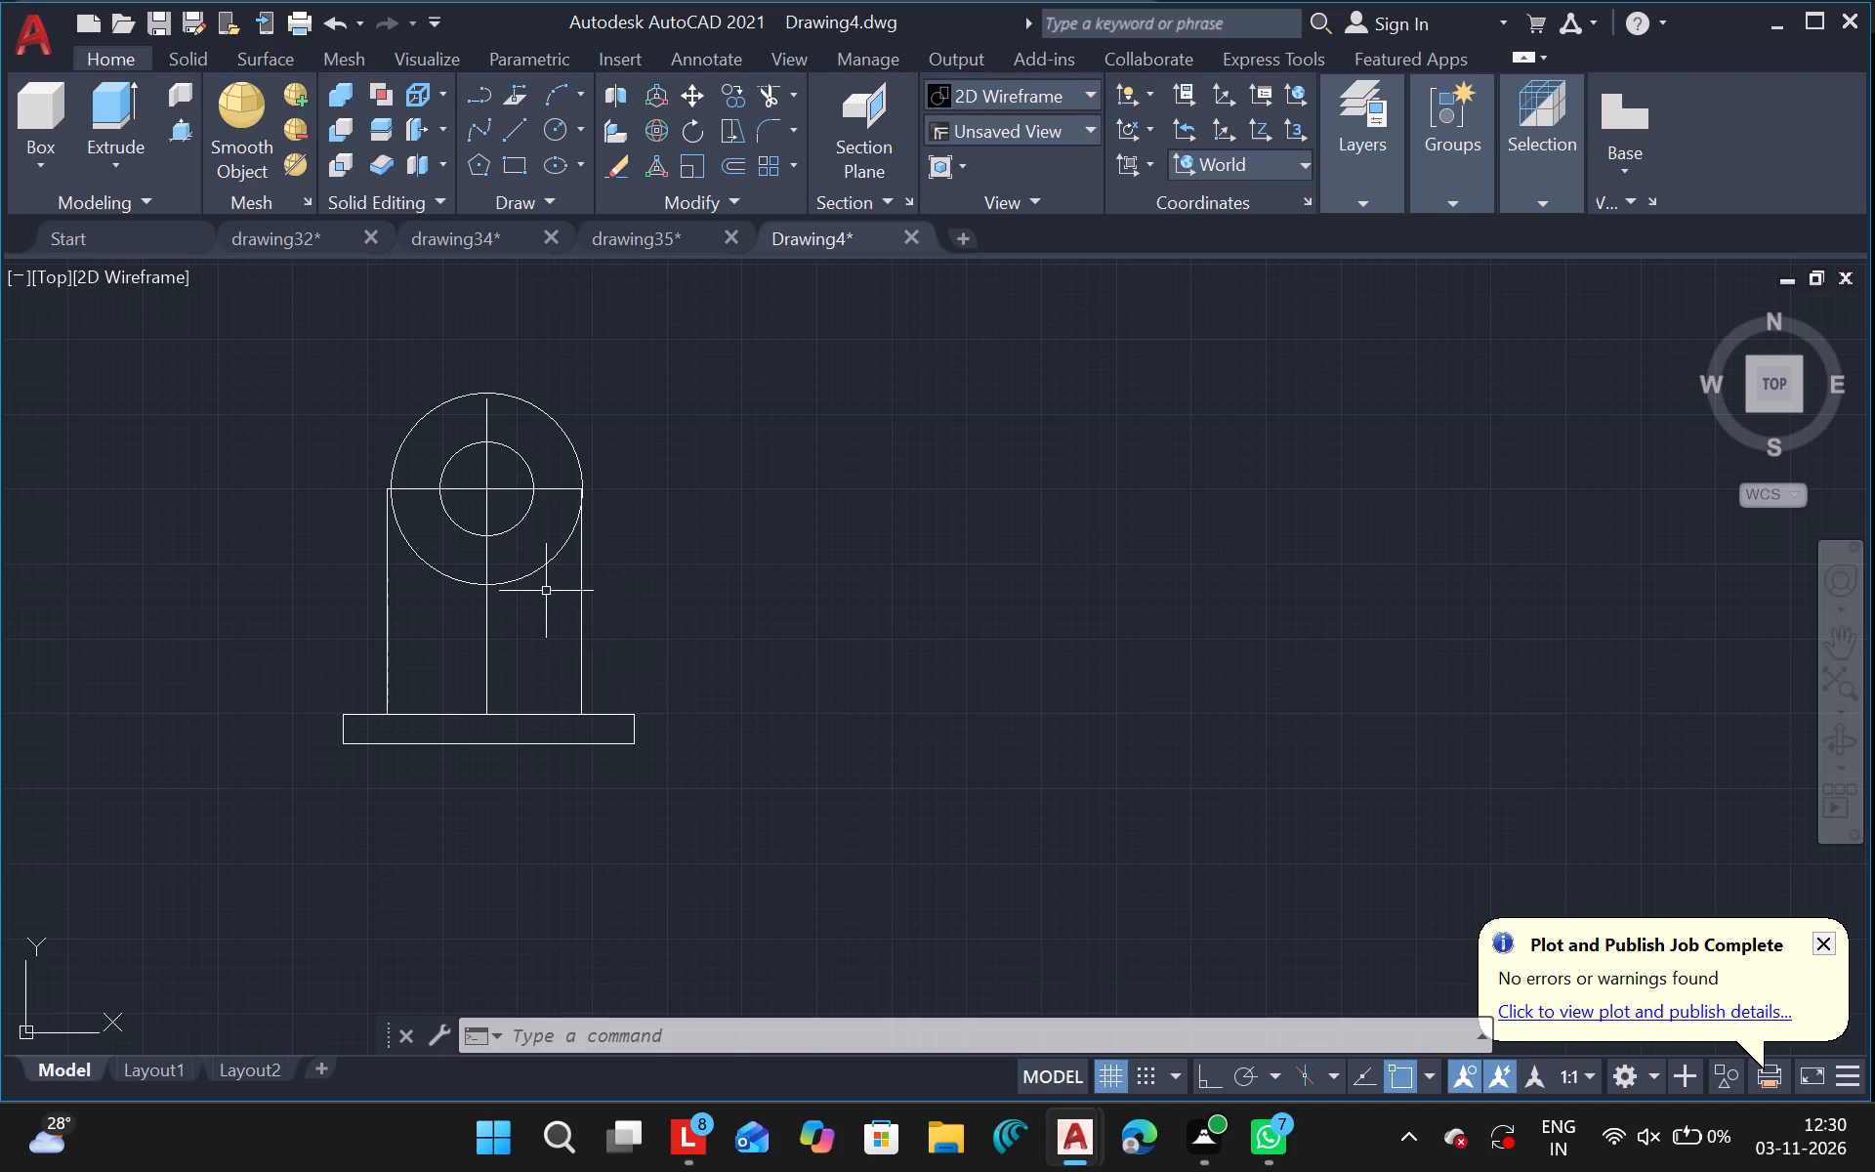
Trim away the lower half of the large circle, leaving a semicircular arc above the body.
{"action": "type", "text": "tr"}
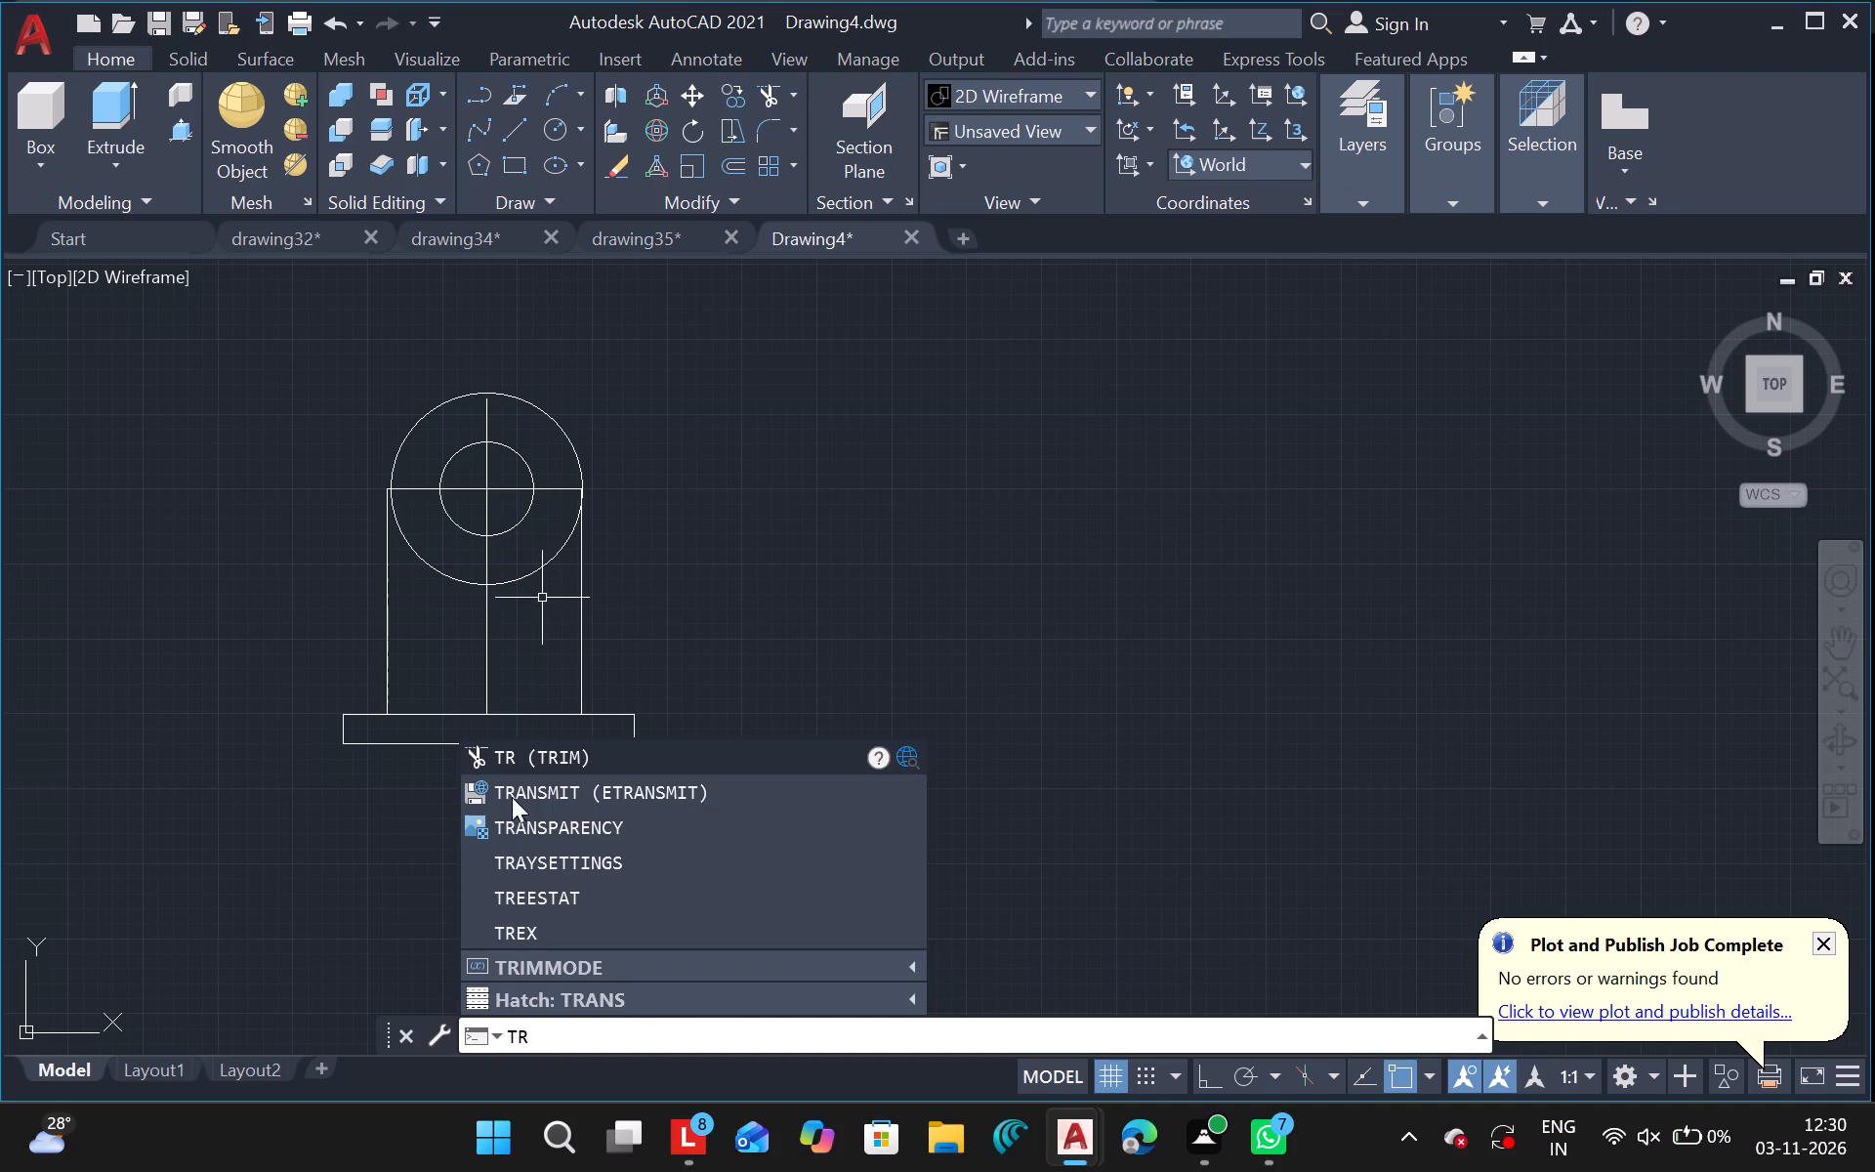
{"action": "left_click", "coordinate": [560, 755]}
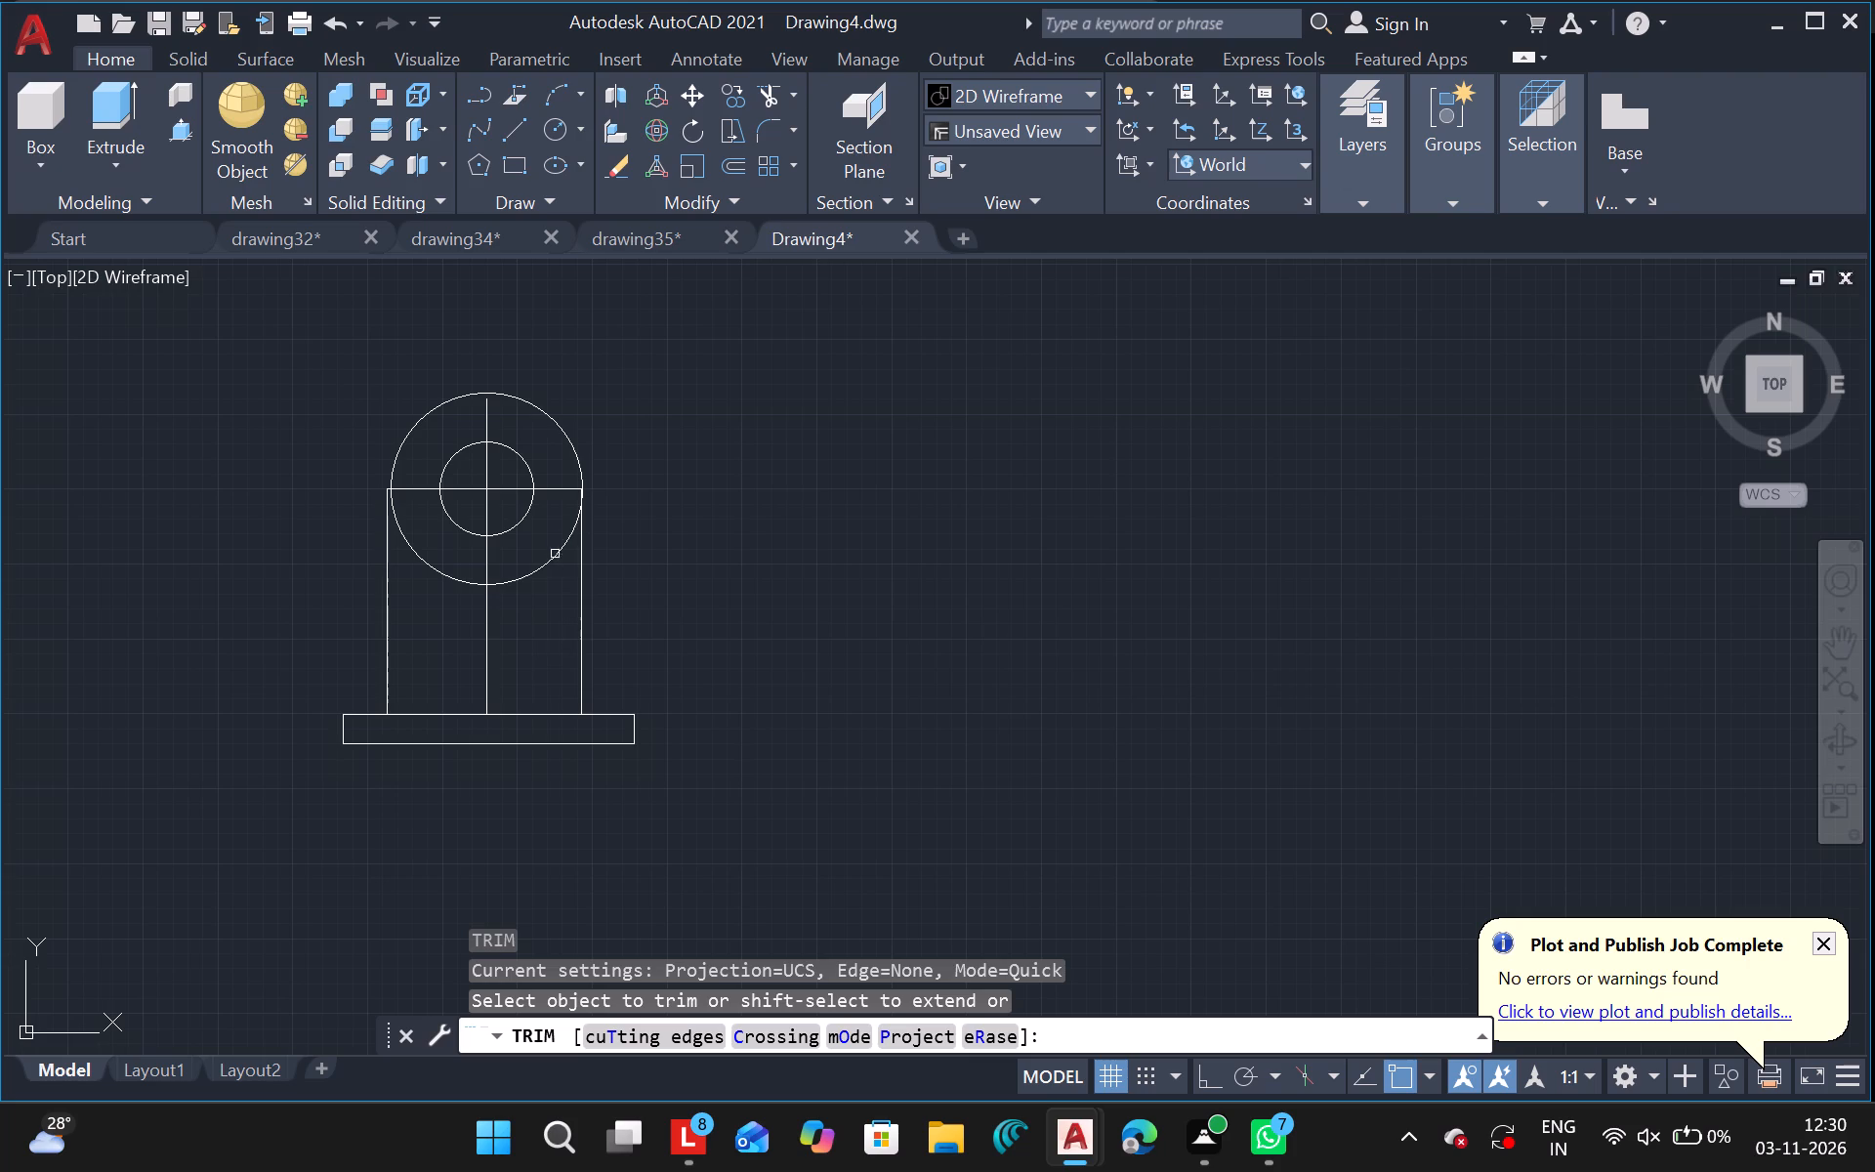
{"action": "left_click", "coordinate": [551, 554]}
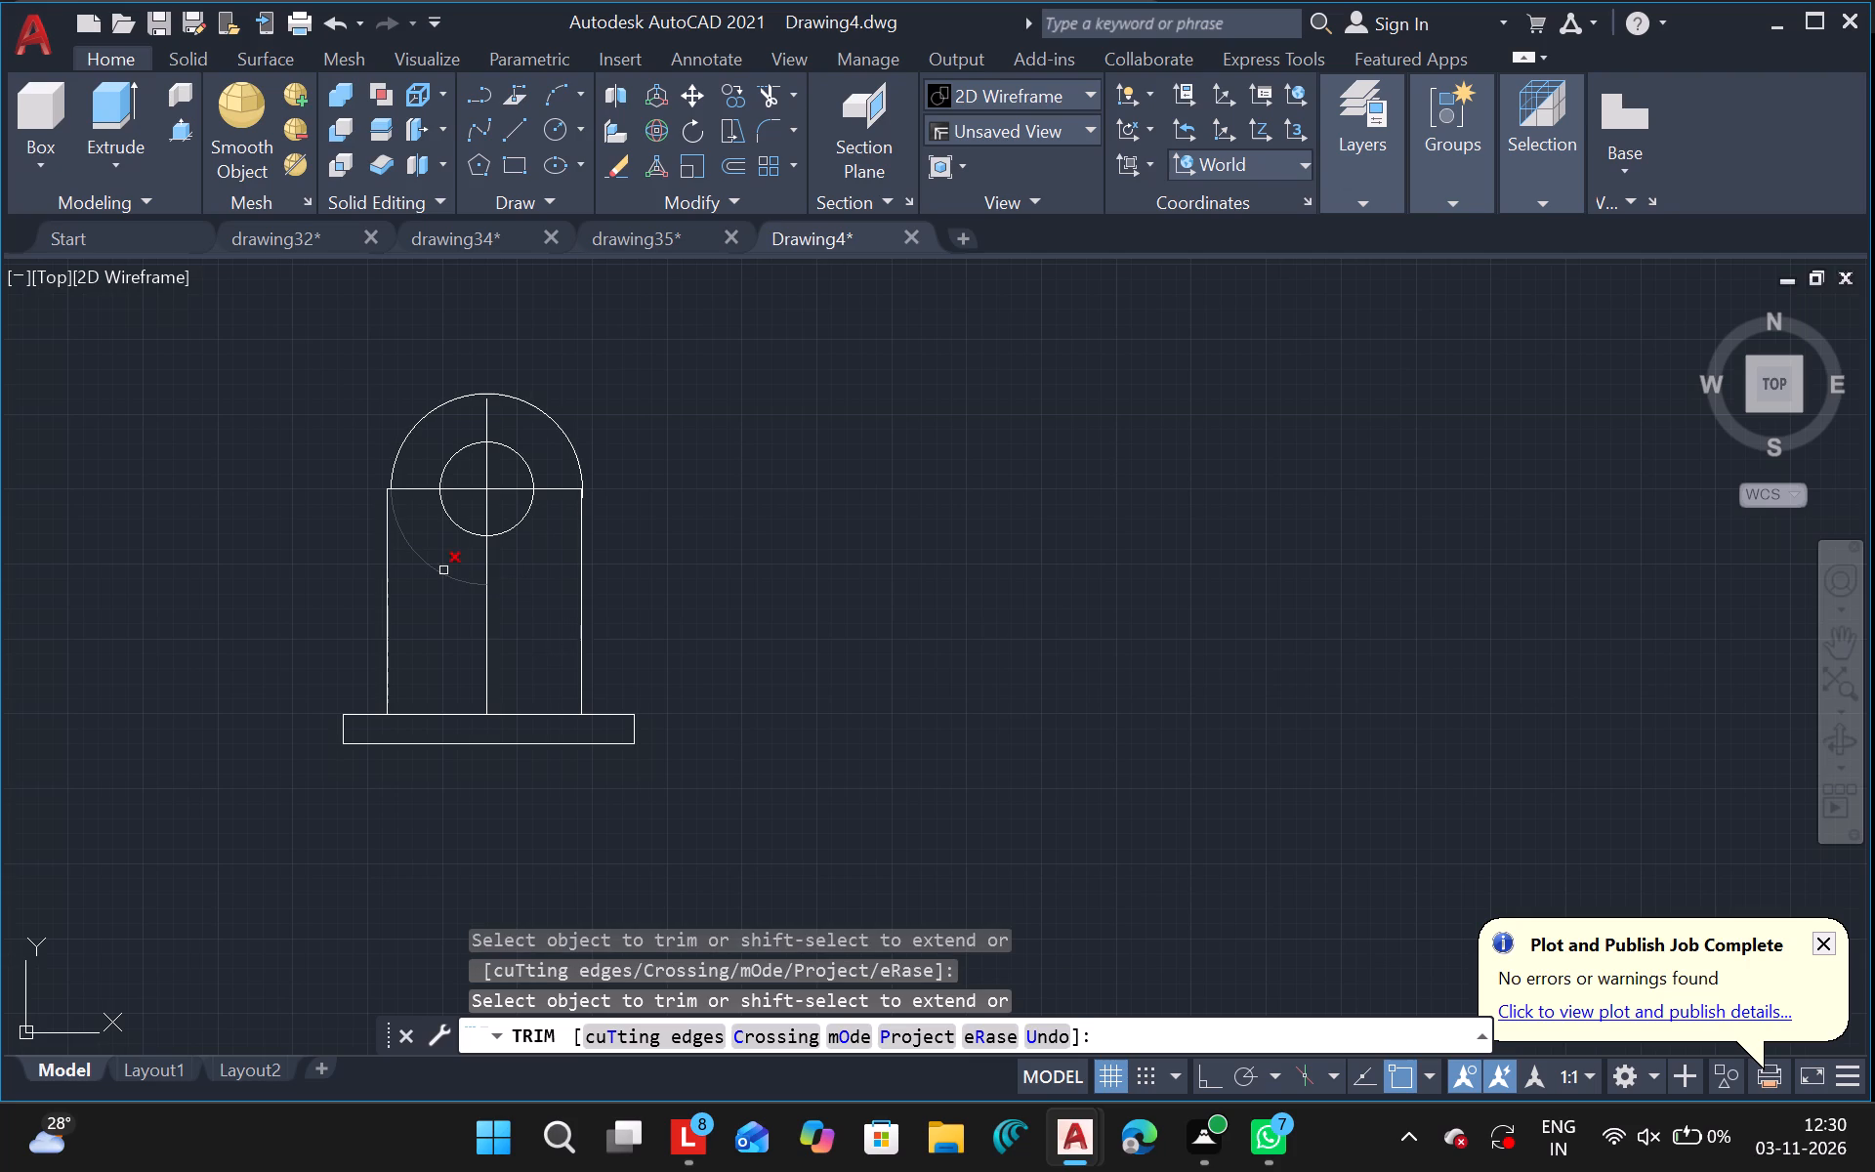
{"action": "left_click", "coordinate": [442, 570]}
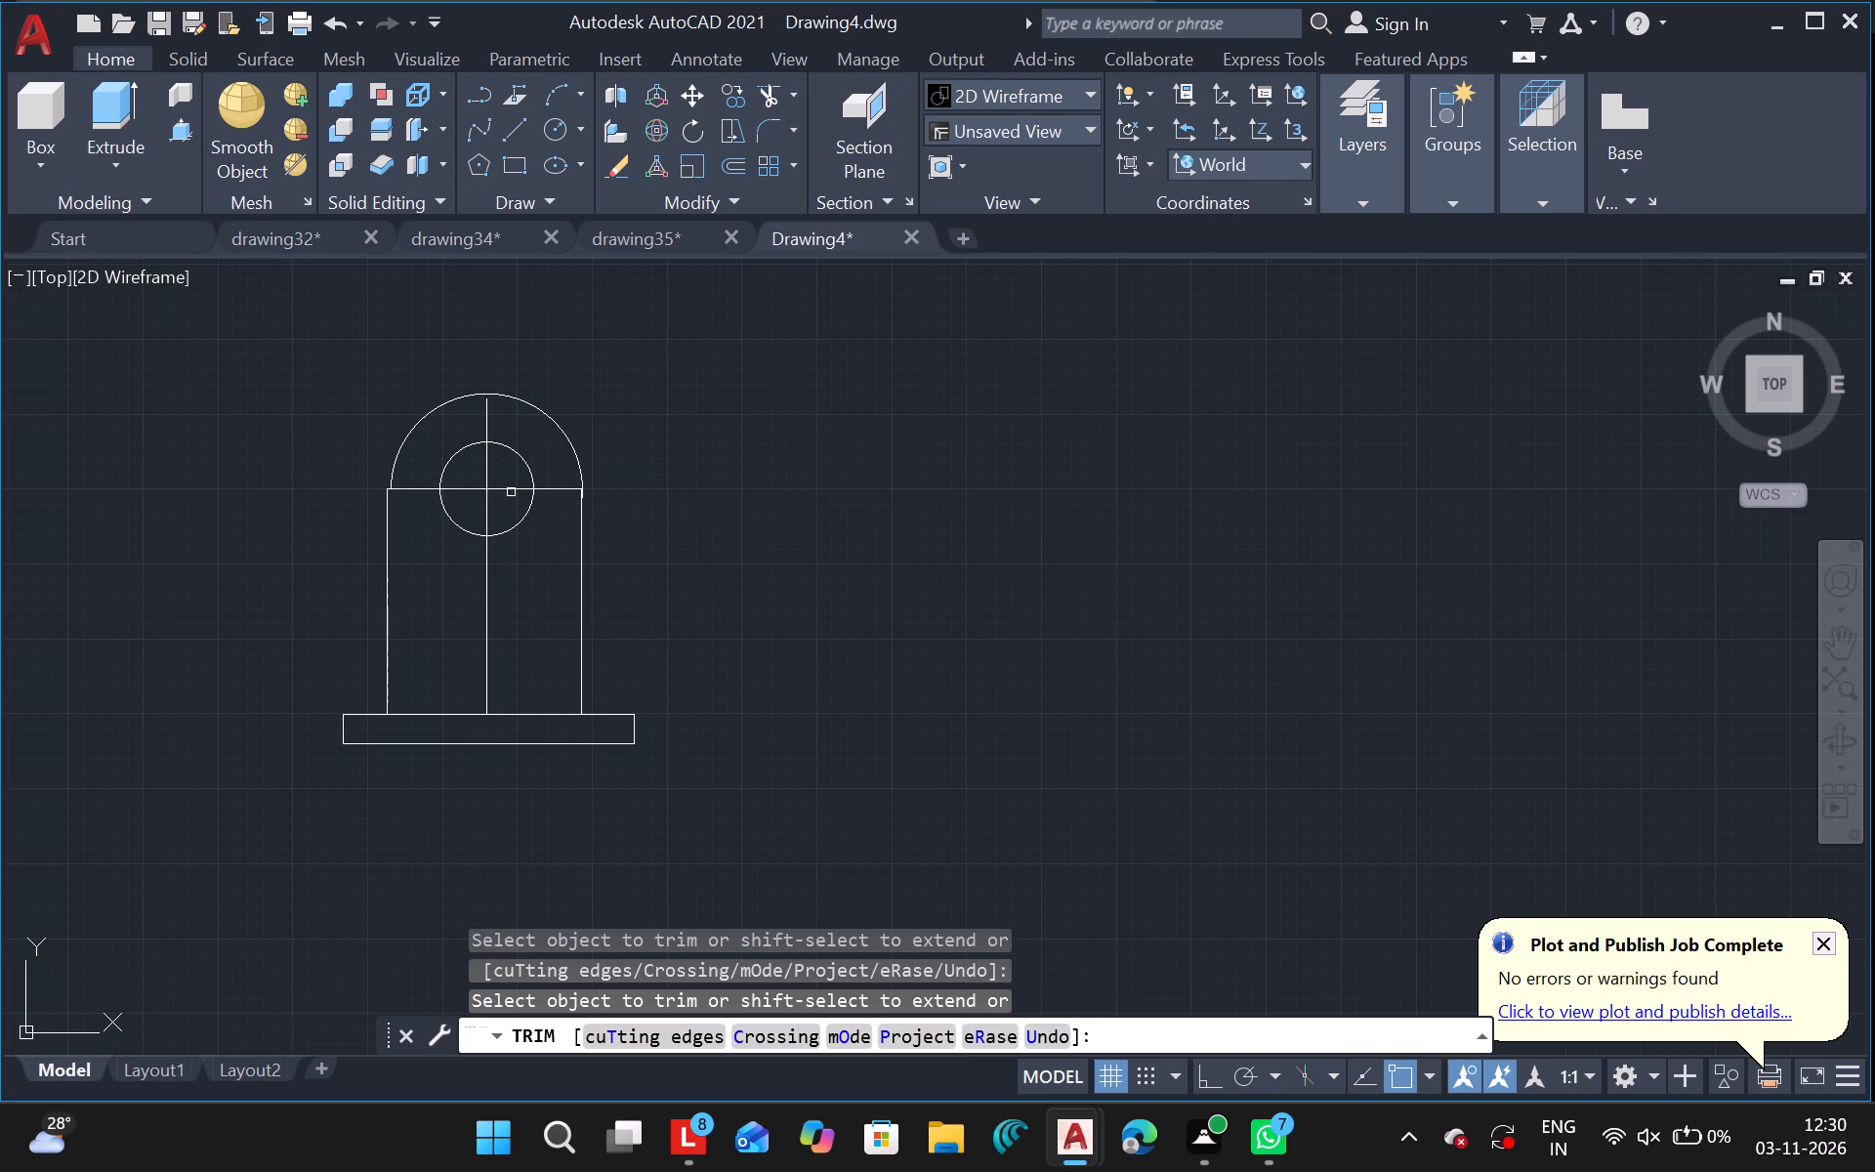
Trim away the centre line above the small circle's bottom and the whole horizontal top edge of the body.
{"action": "left_click_drag", "start_coordinate": [485, 459], "coordinate": [489, 423]}
{"action": "left_click_drag", "start_coordinate": [489, 423], "coordinate": [489, 514]}
{"action": "left_click", "coordinate": [489, 514]}
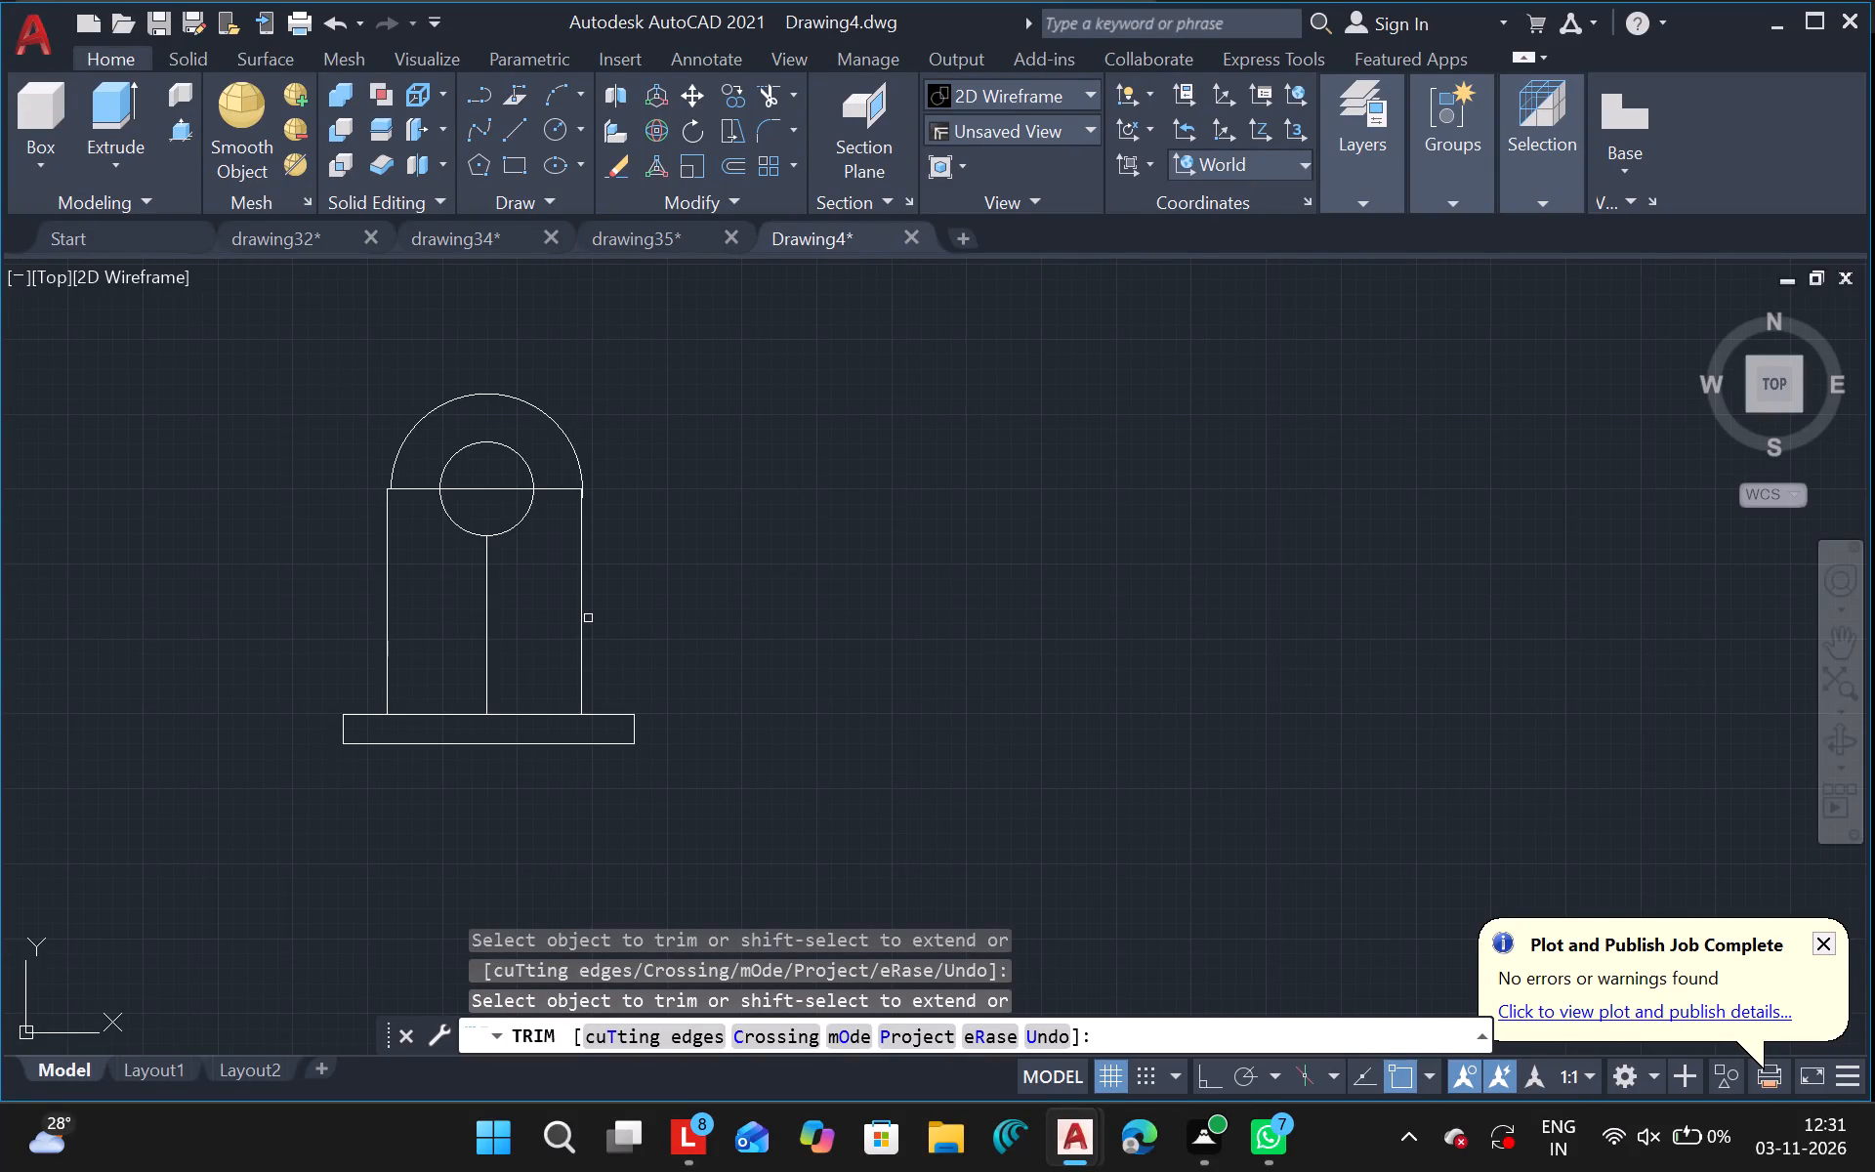
{"action": "left_click_drag", "start_coordinate": [551, 493], "coordinate": [500, 510]}
{"action": "left_click_drag", "start_coordinate": [500, 510], "coordinate": [471, 487]}
{"action": "left_click", "coordinate": [471, 487]}
{"action": "left_click_drag", "start_coordinate": [471, 487], "coordinate": [498, 492]}
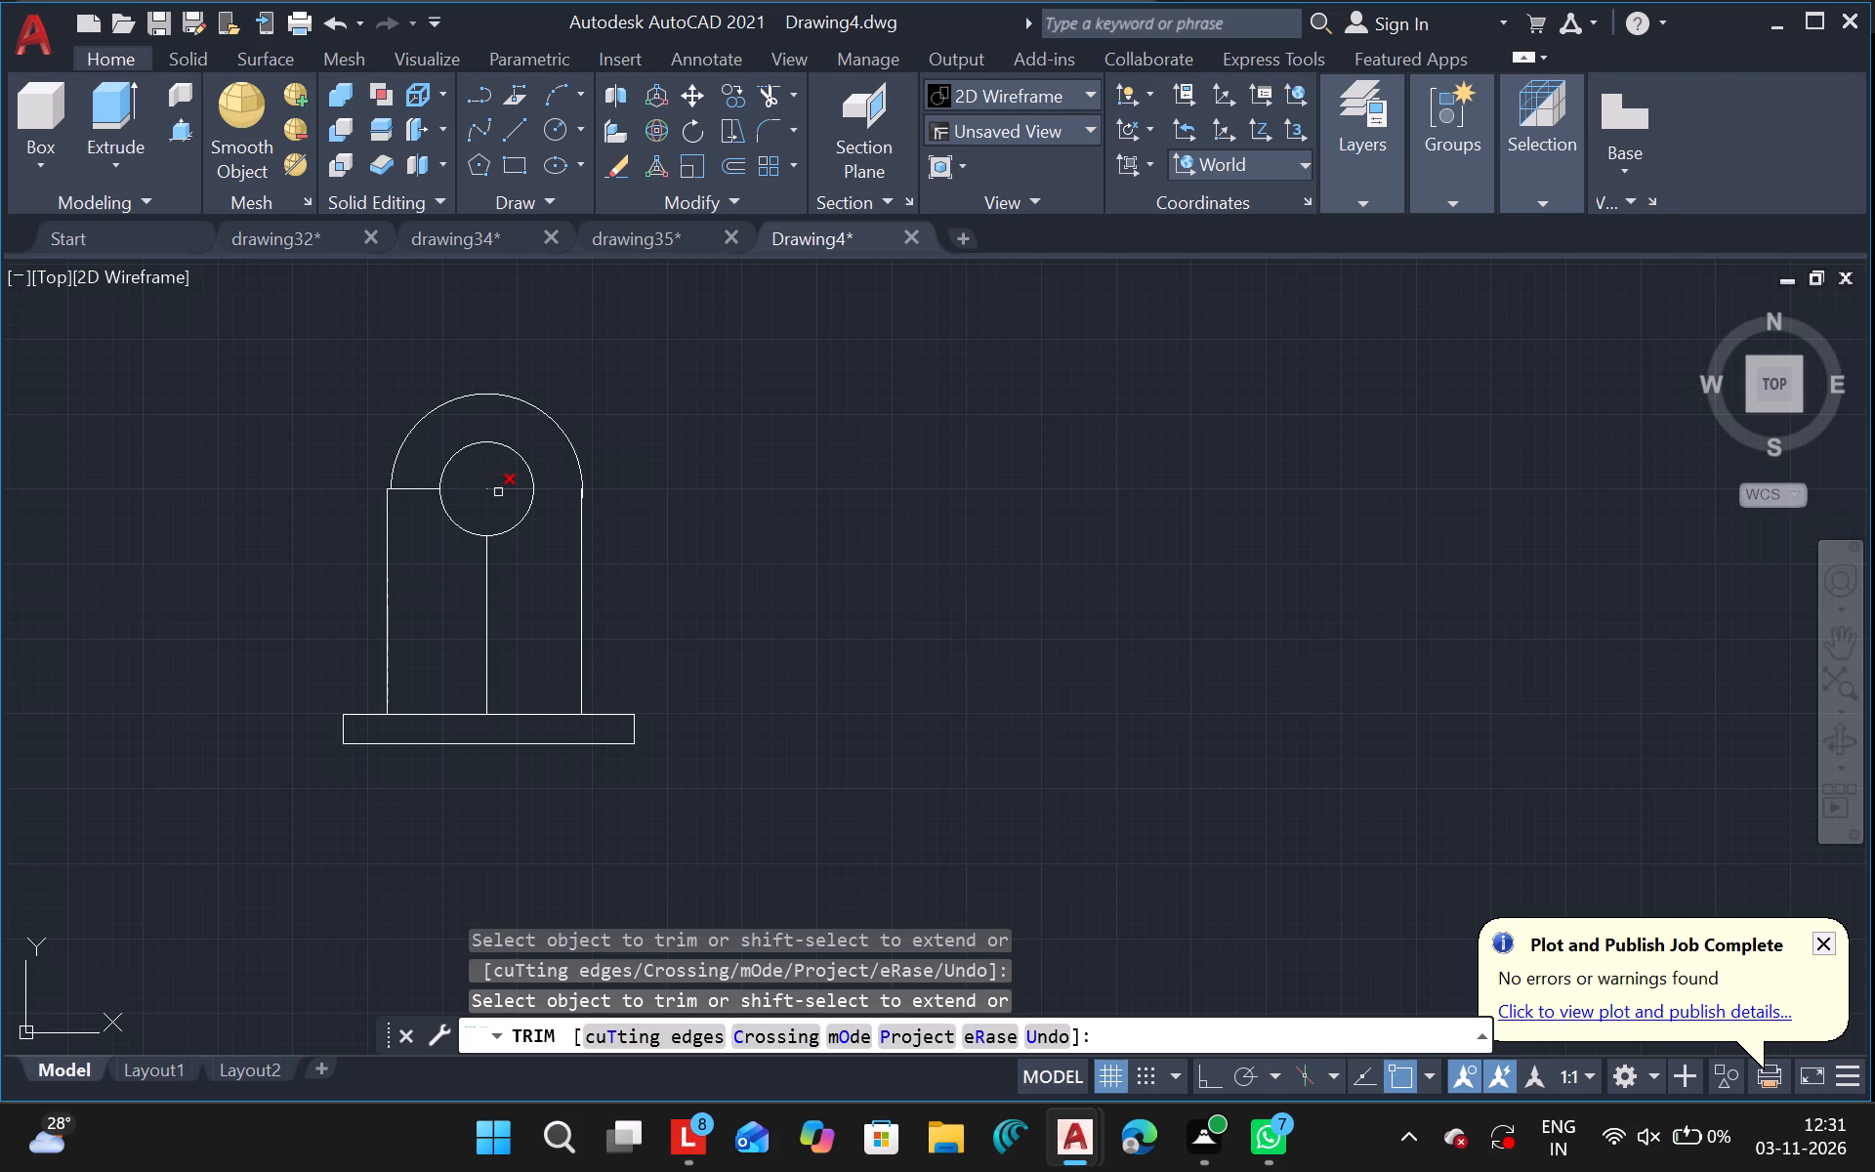
{"action": "left_click", "coordinate": [498, 492]}
{"action": "left_click_drag", "start_coordinate": [480, 483], "coordinate": [494, 493]}
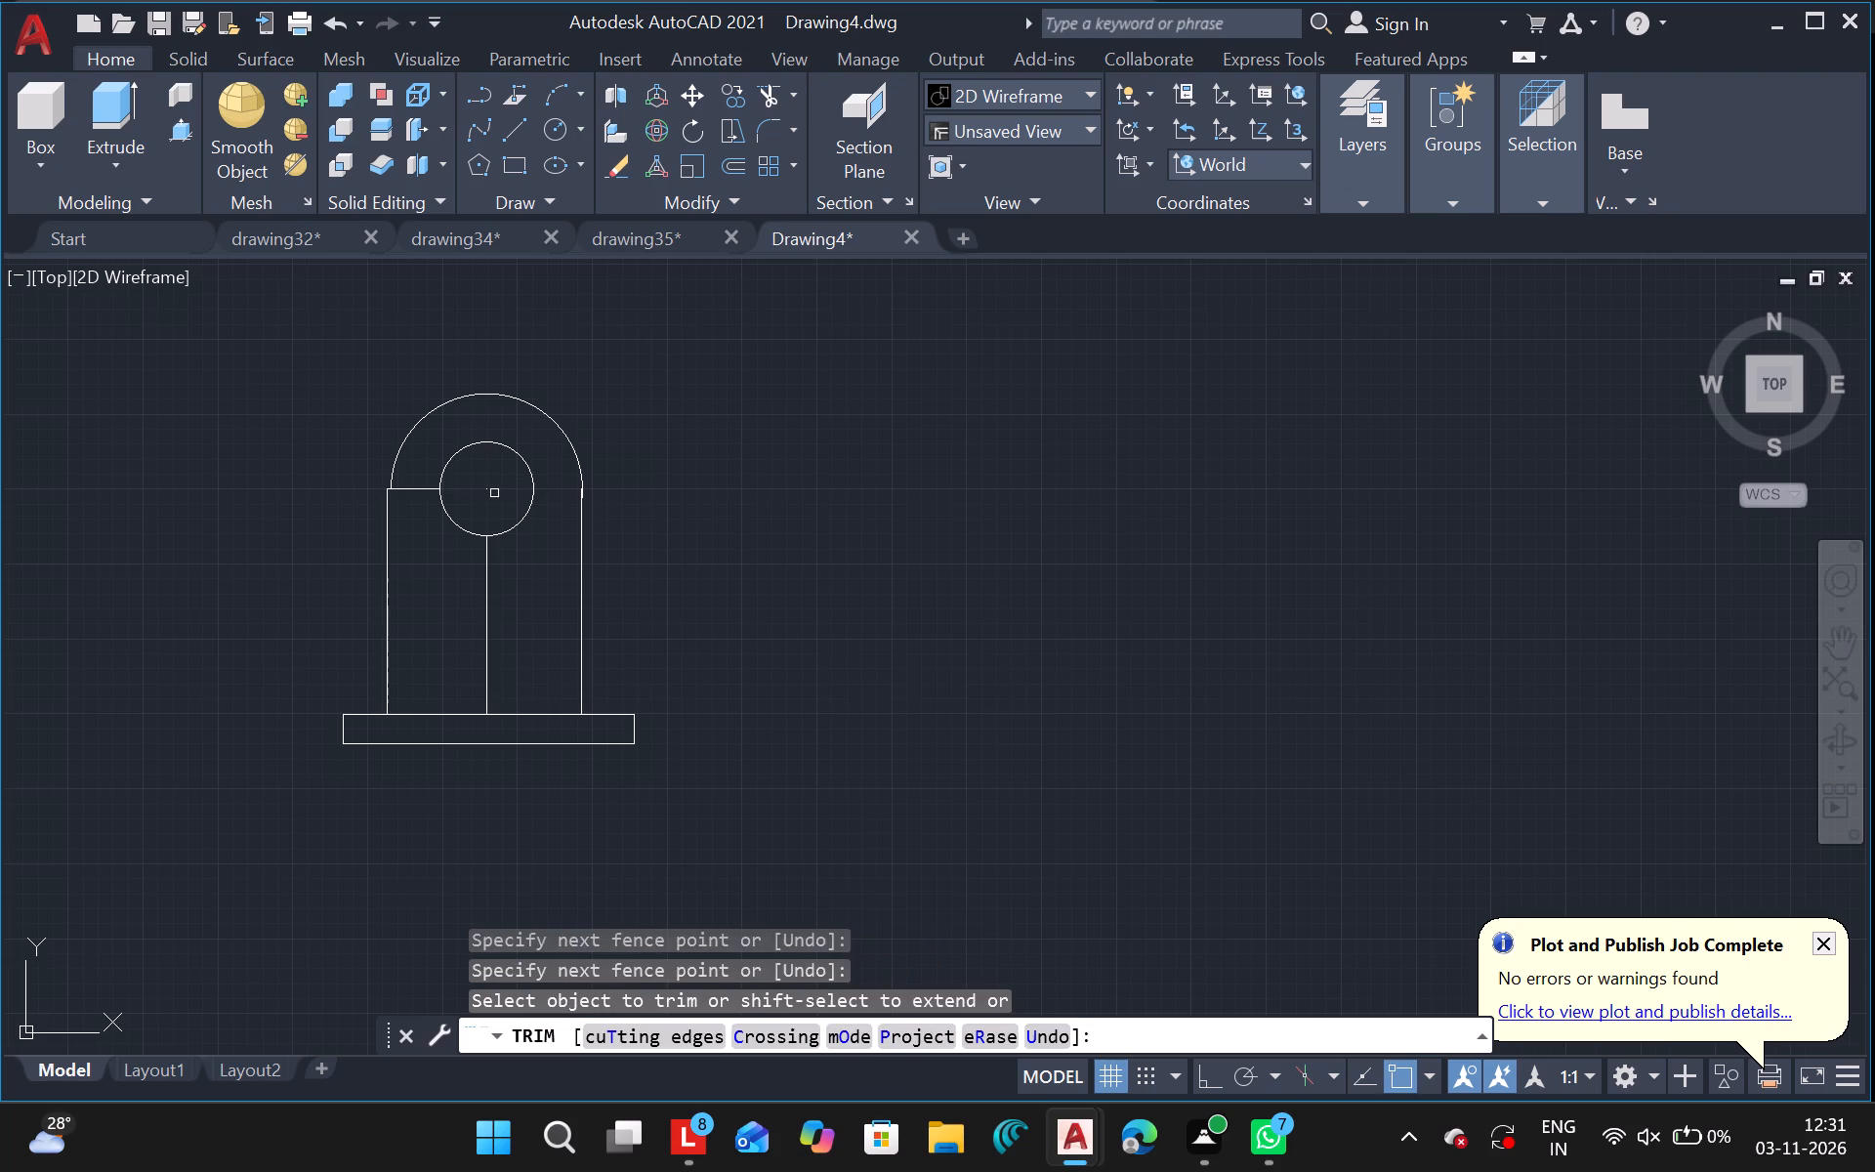
{"action": "left_click", "coordinate": [414, 488]}
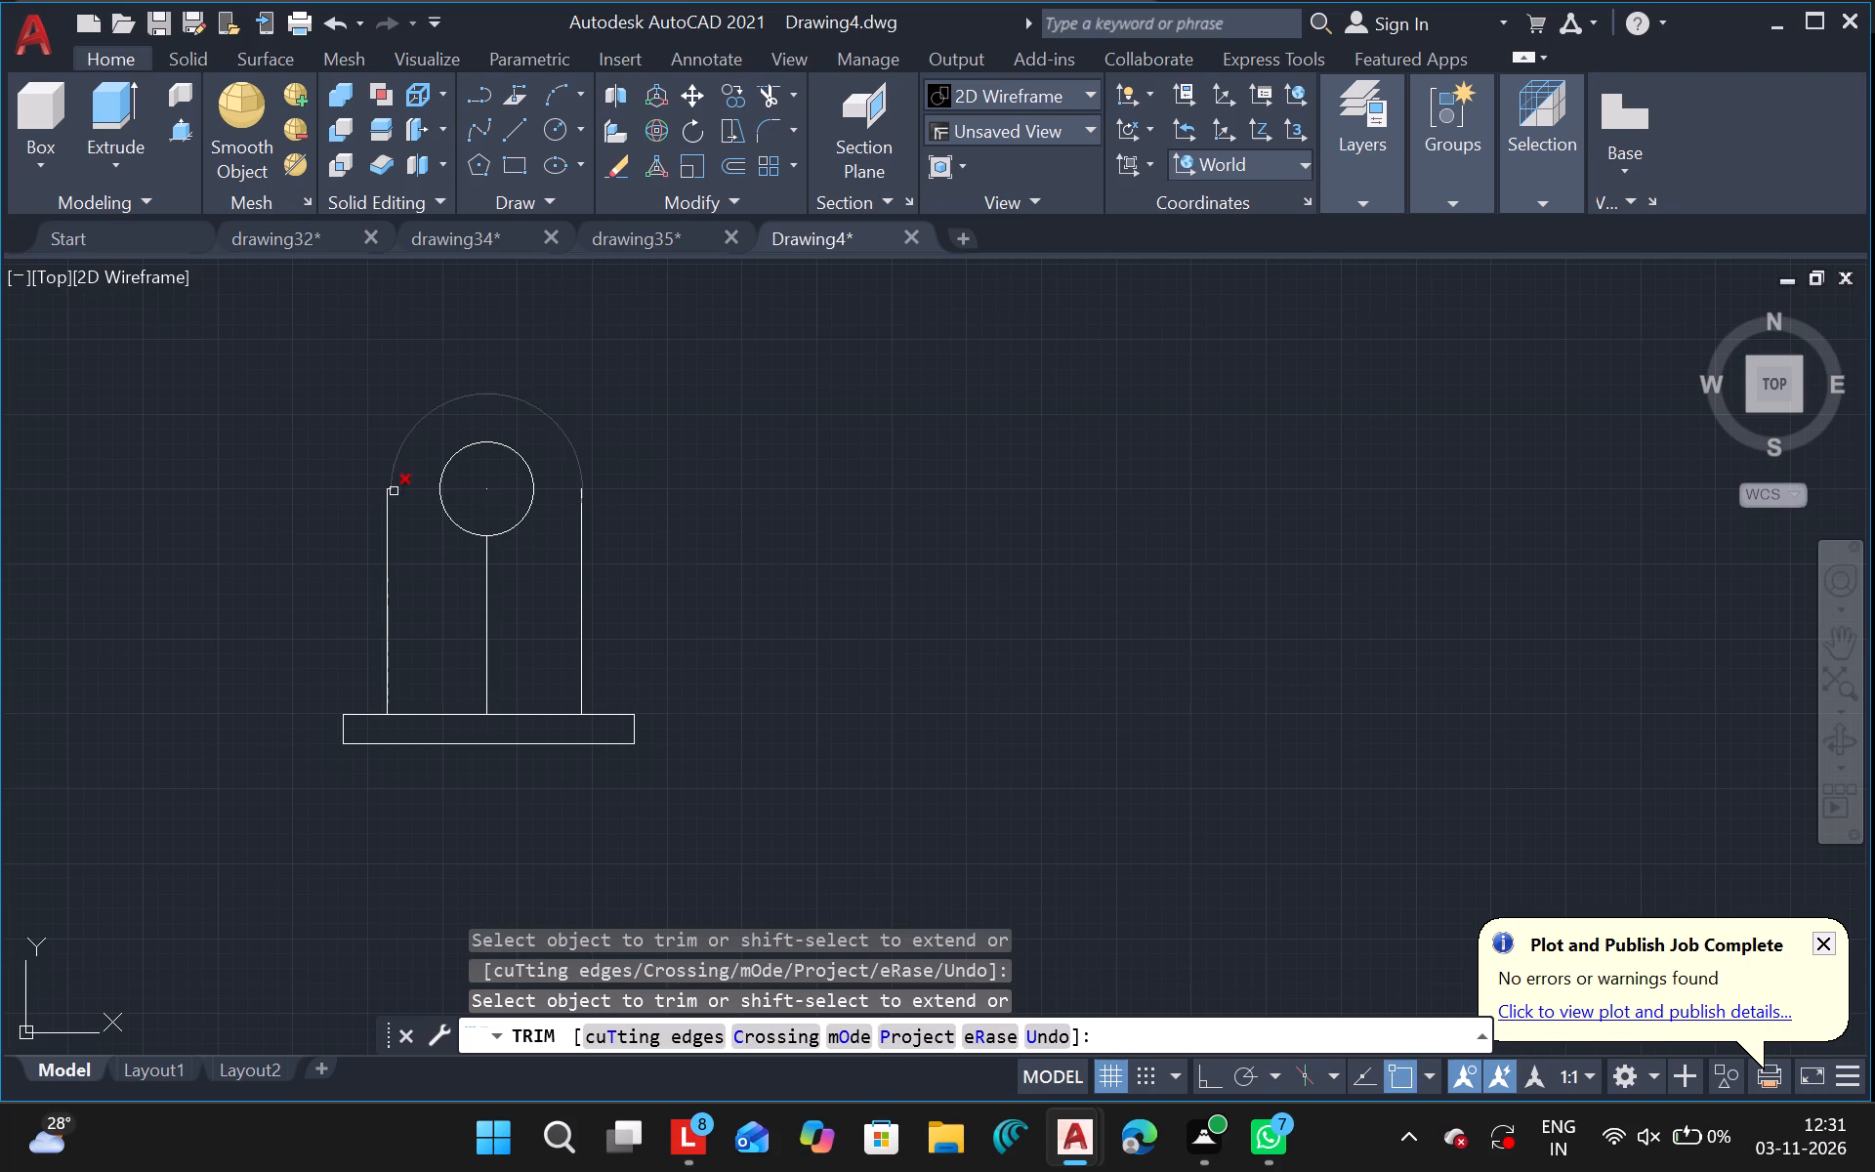
Trim away the body's left vertical line below the arc's left end.
{"action": "left_click_drag", "start_coordinate": [390, 507], "coordinate": [388, 490]}
{"action": "left_click_drag", "start_coordinate": [388, 490], "coordinate": [388, 488]}
{"action": "left_click_drag", "start_coordinate": [386, 488], "coordinate": [737, 492]}
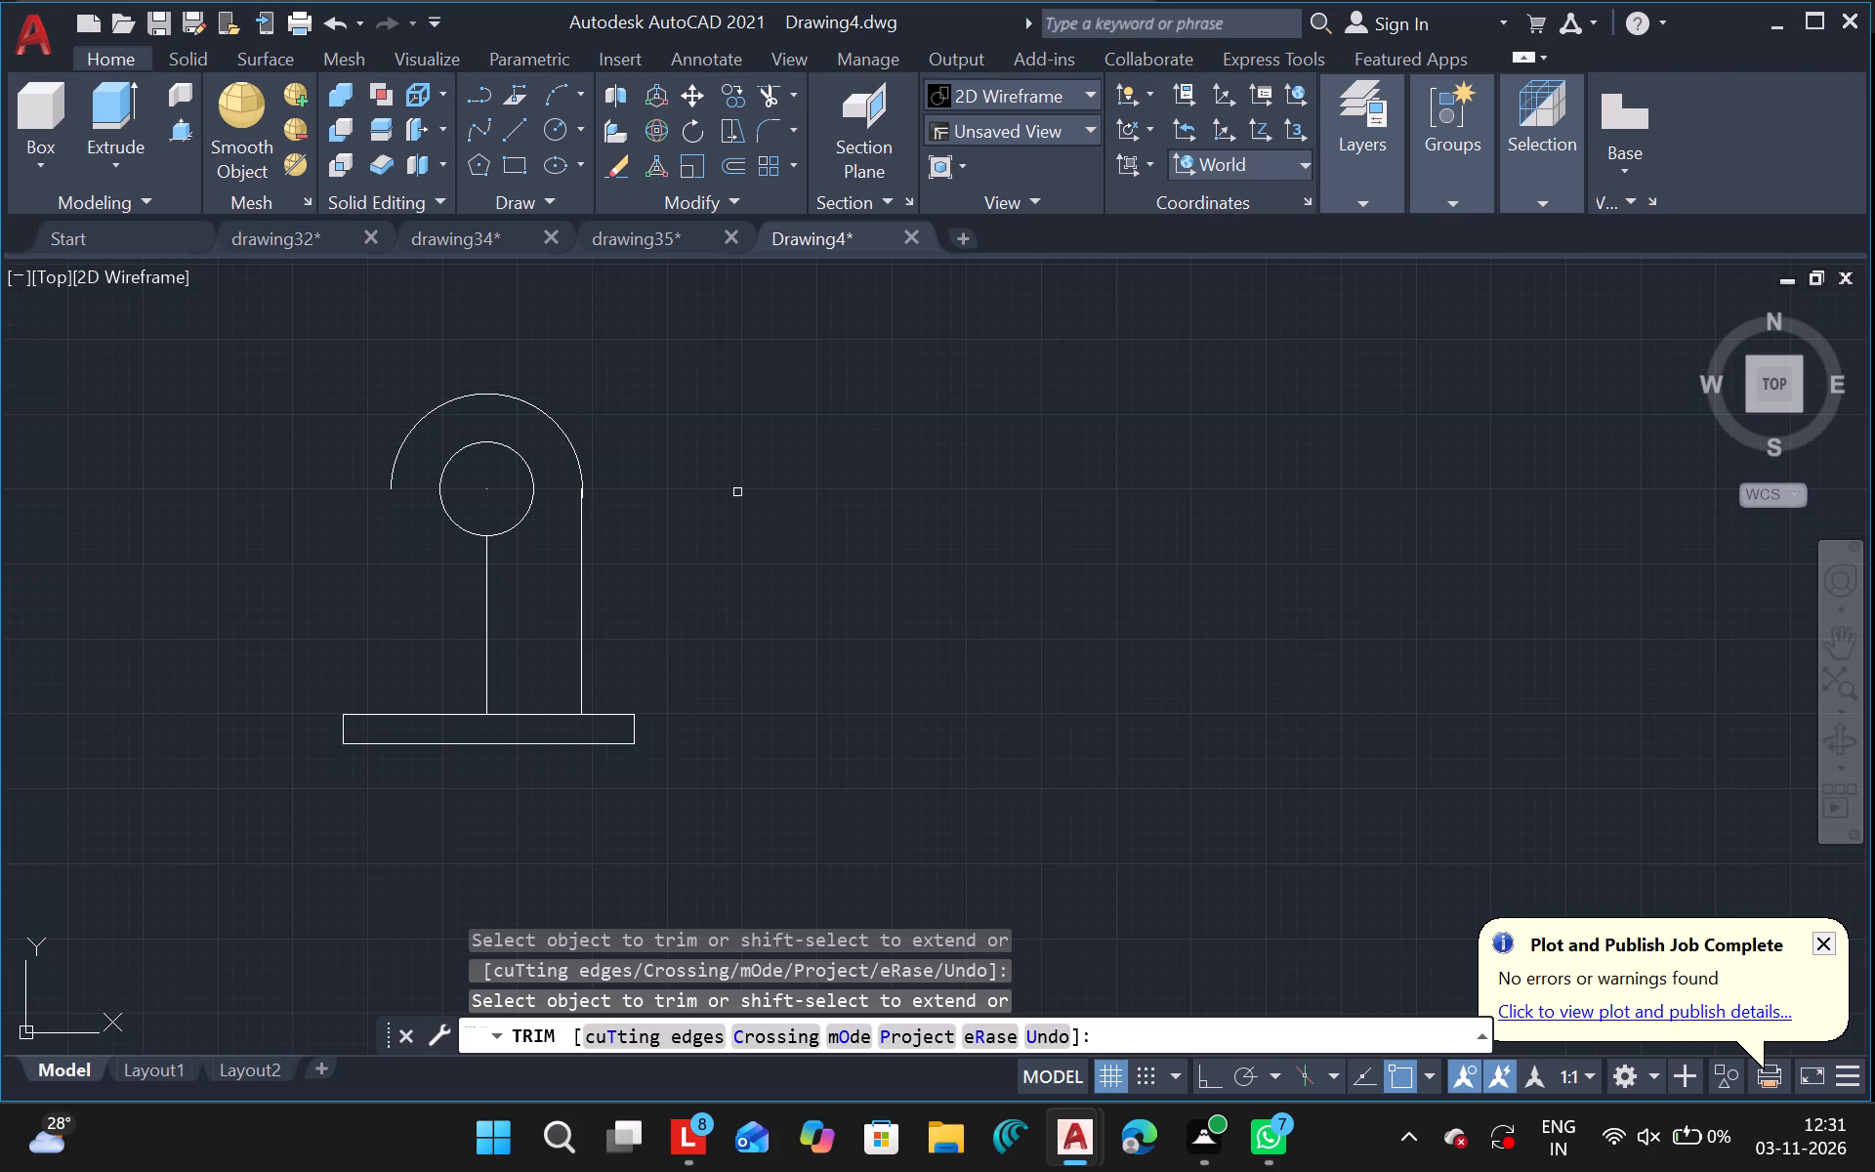
{"action": "left_click", "coordinate": [737, 492]}
{"action": "key", "text": "Escape"}
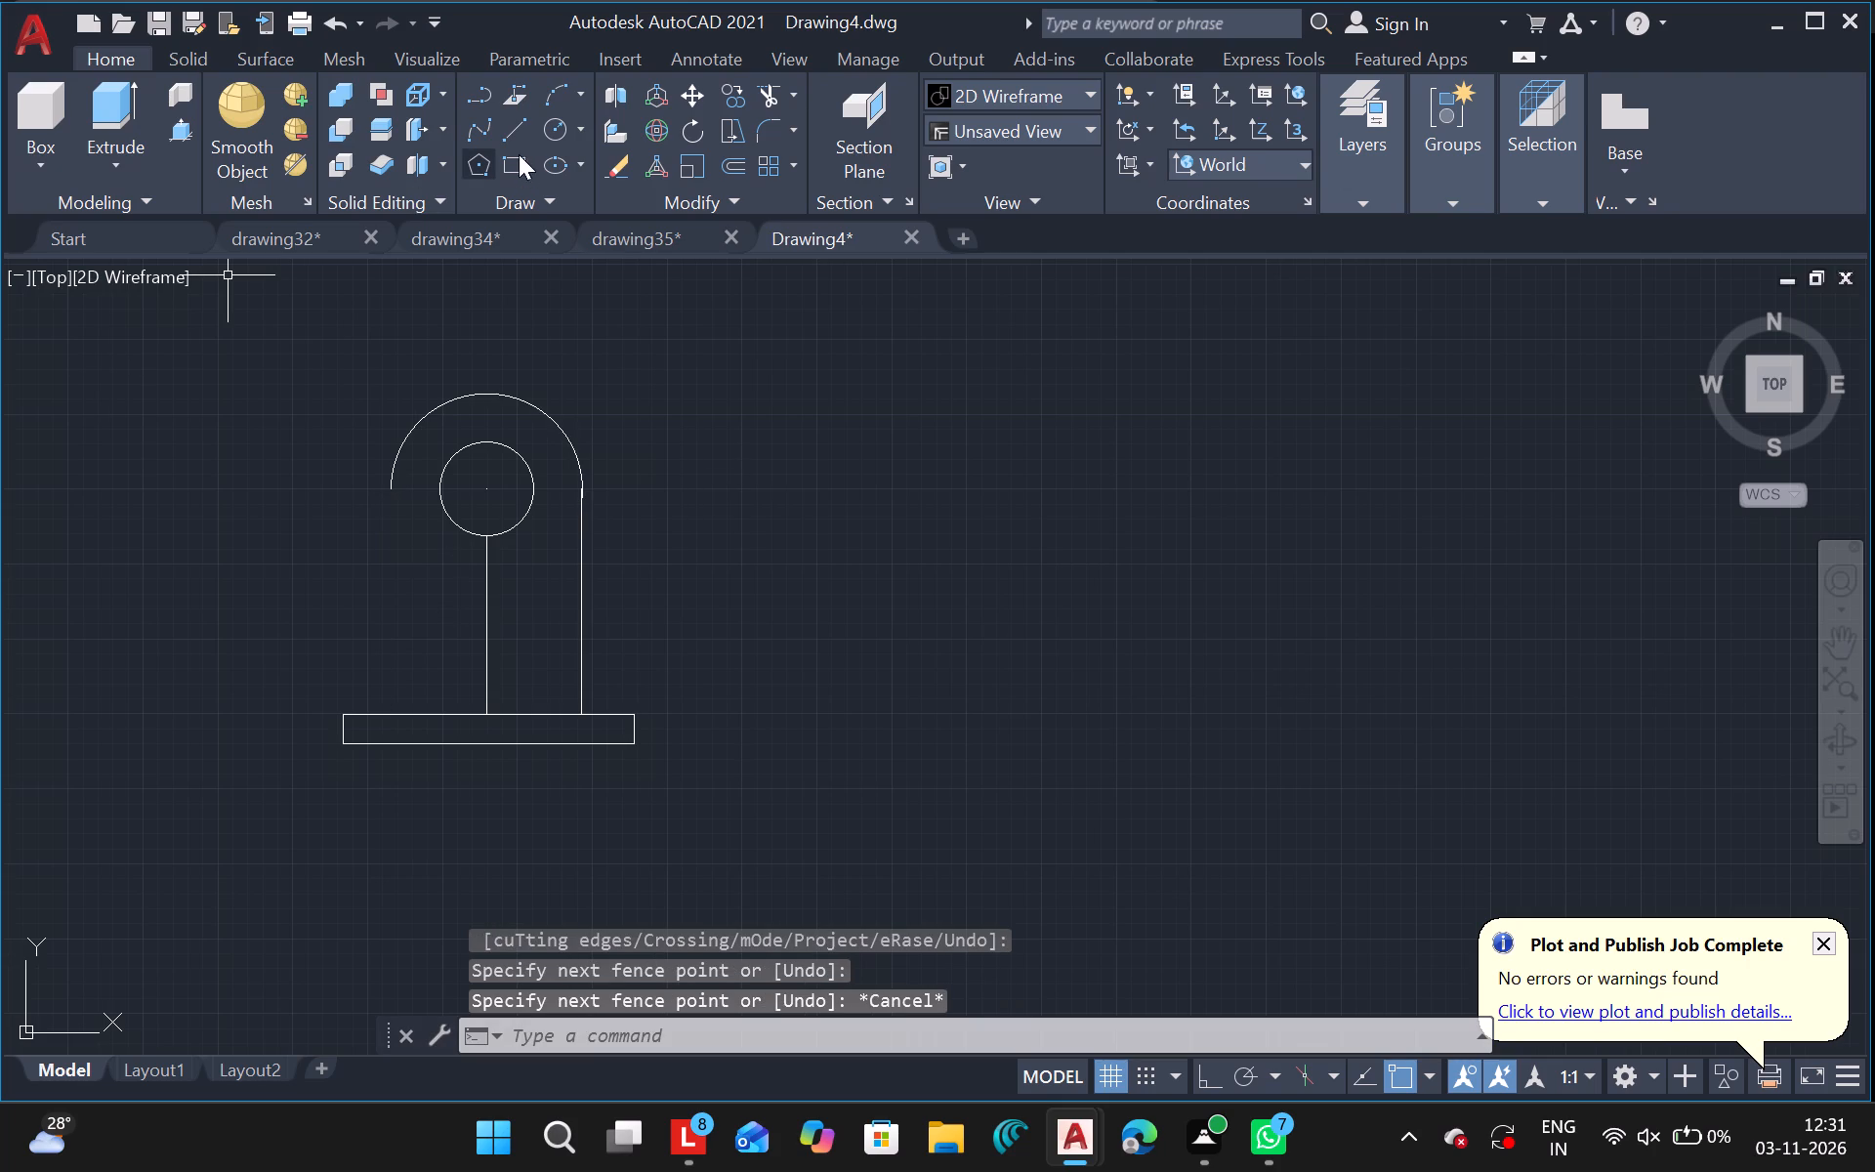
Draw a vertical line from the arc's left end straight down past the bottom of the base.
{"action": "left_click_drag", "start_coordinate": [512, 141], "coordinate": [457, 463]}
{"action": "left_click", "coordinate": [511, 127]}
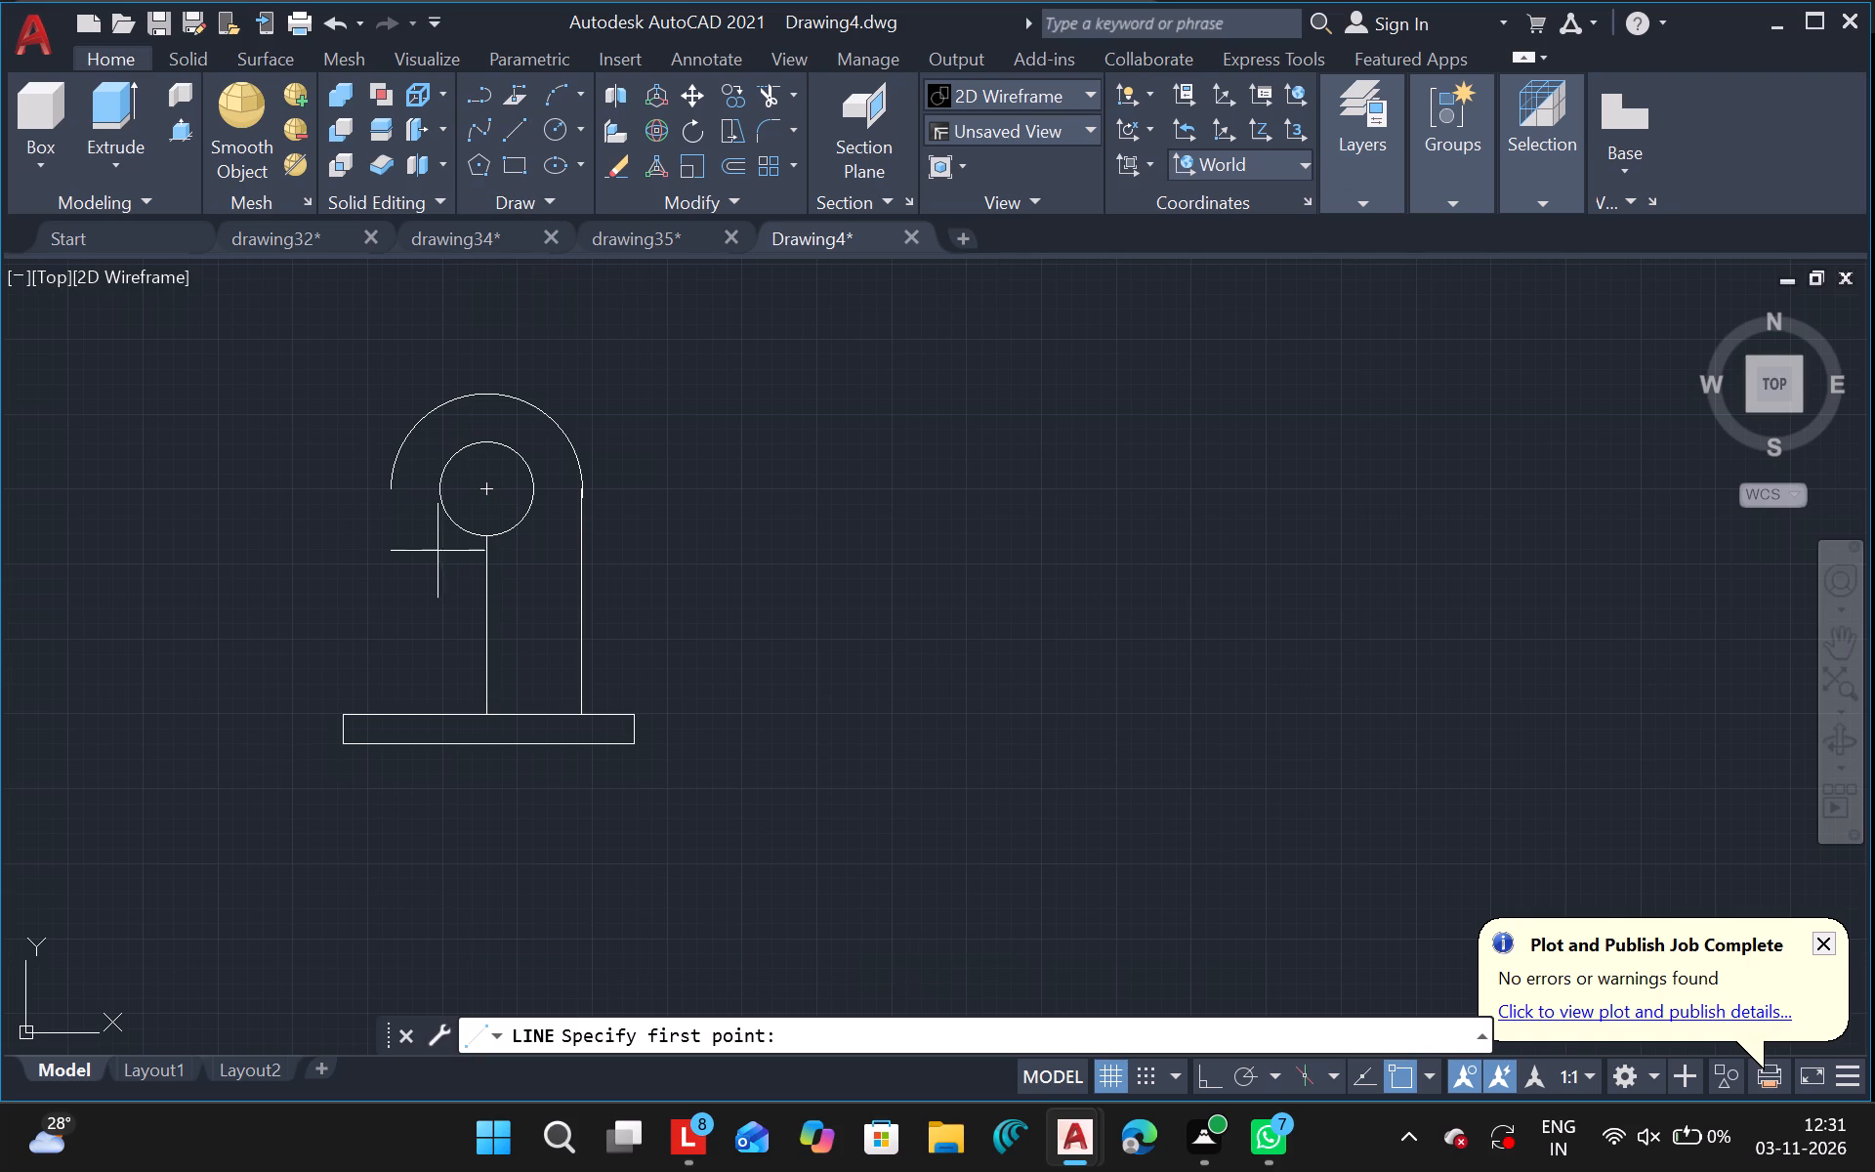
{"action": "left_click_drag", "start_coordinate": [390, 485], "coordinate": [388, 636]}
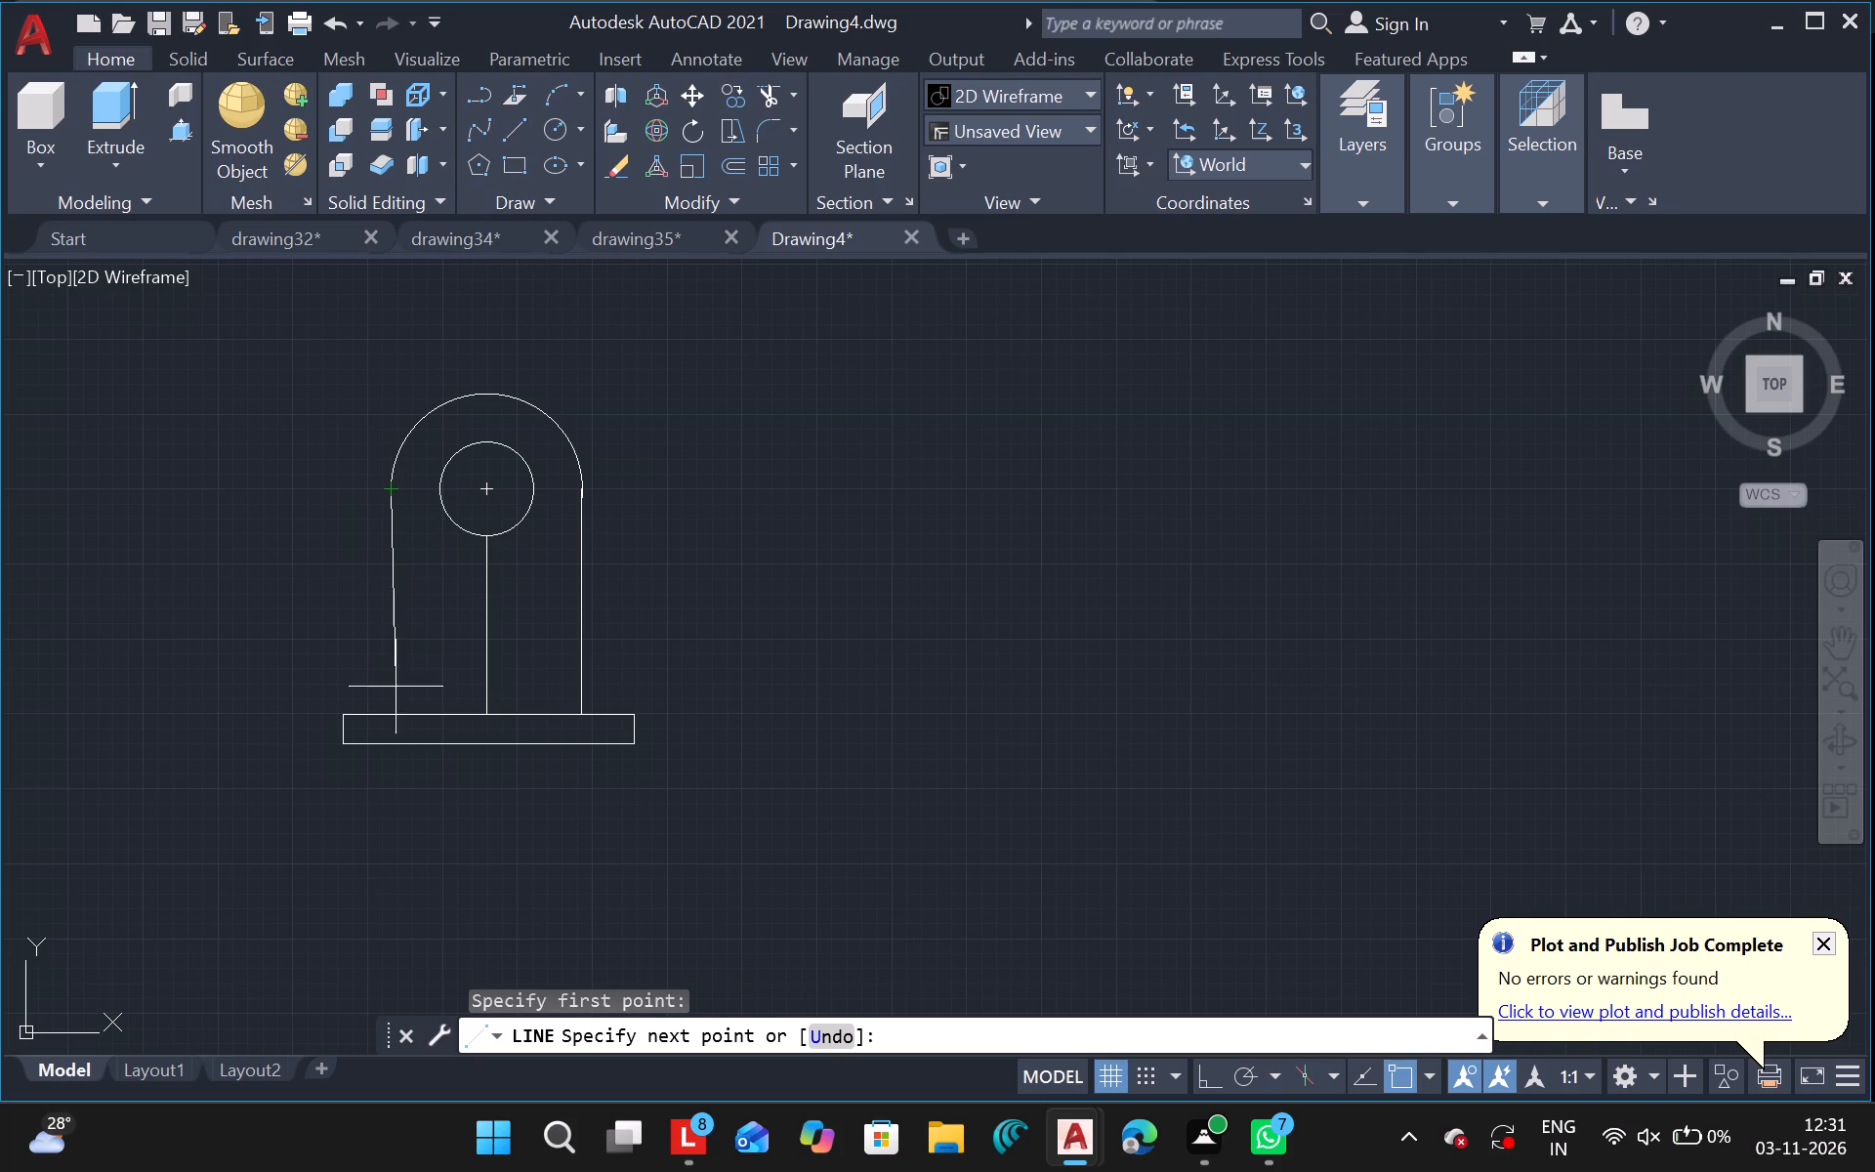
{"action": "left_click", "coordinate": [391, 831]}
{"action": "key", "text": "Escape"}
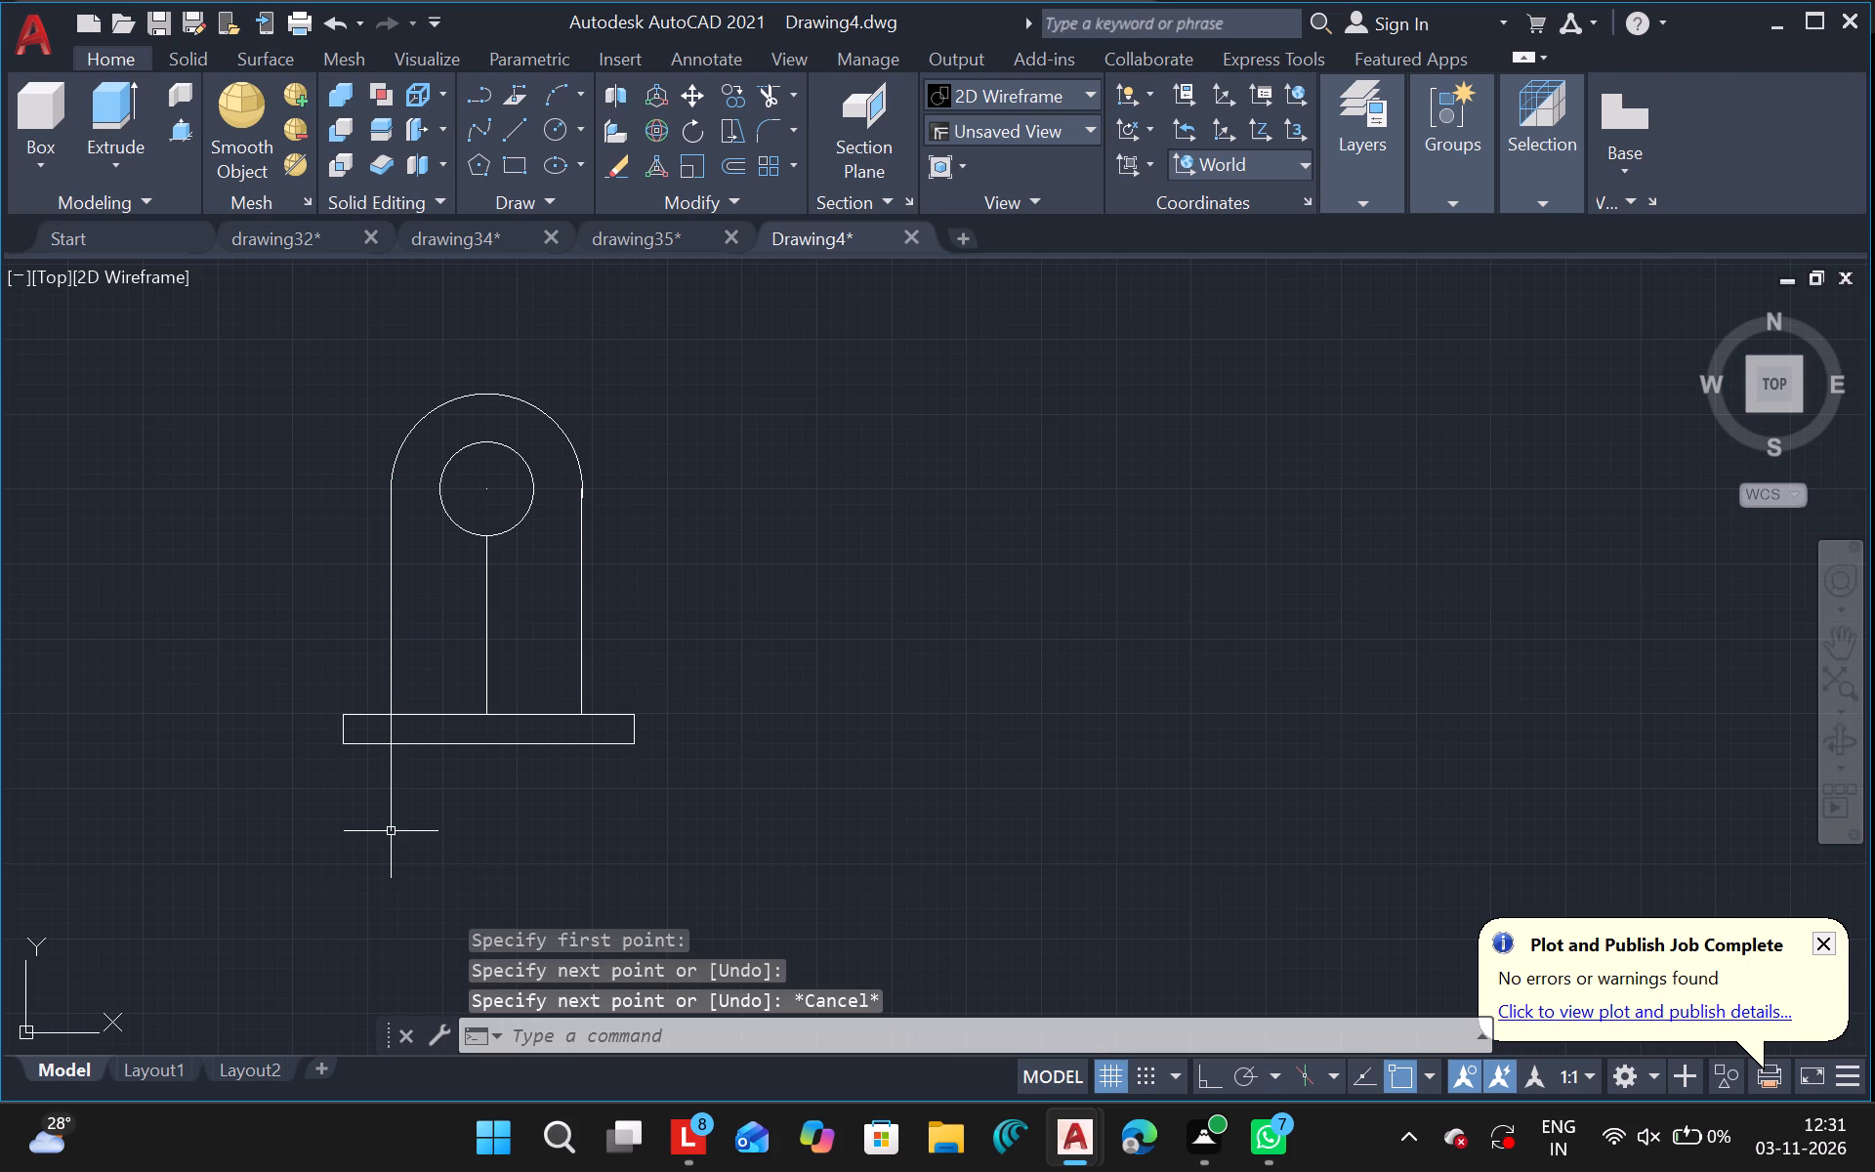
Trim the new left line where it runs below and inside the base, so it ends at the base's top edge.
{"action": "type", "text": "tr"}
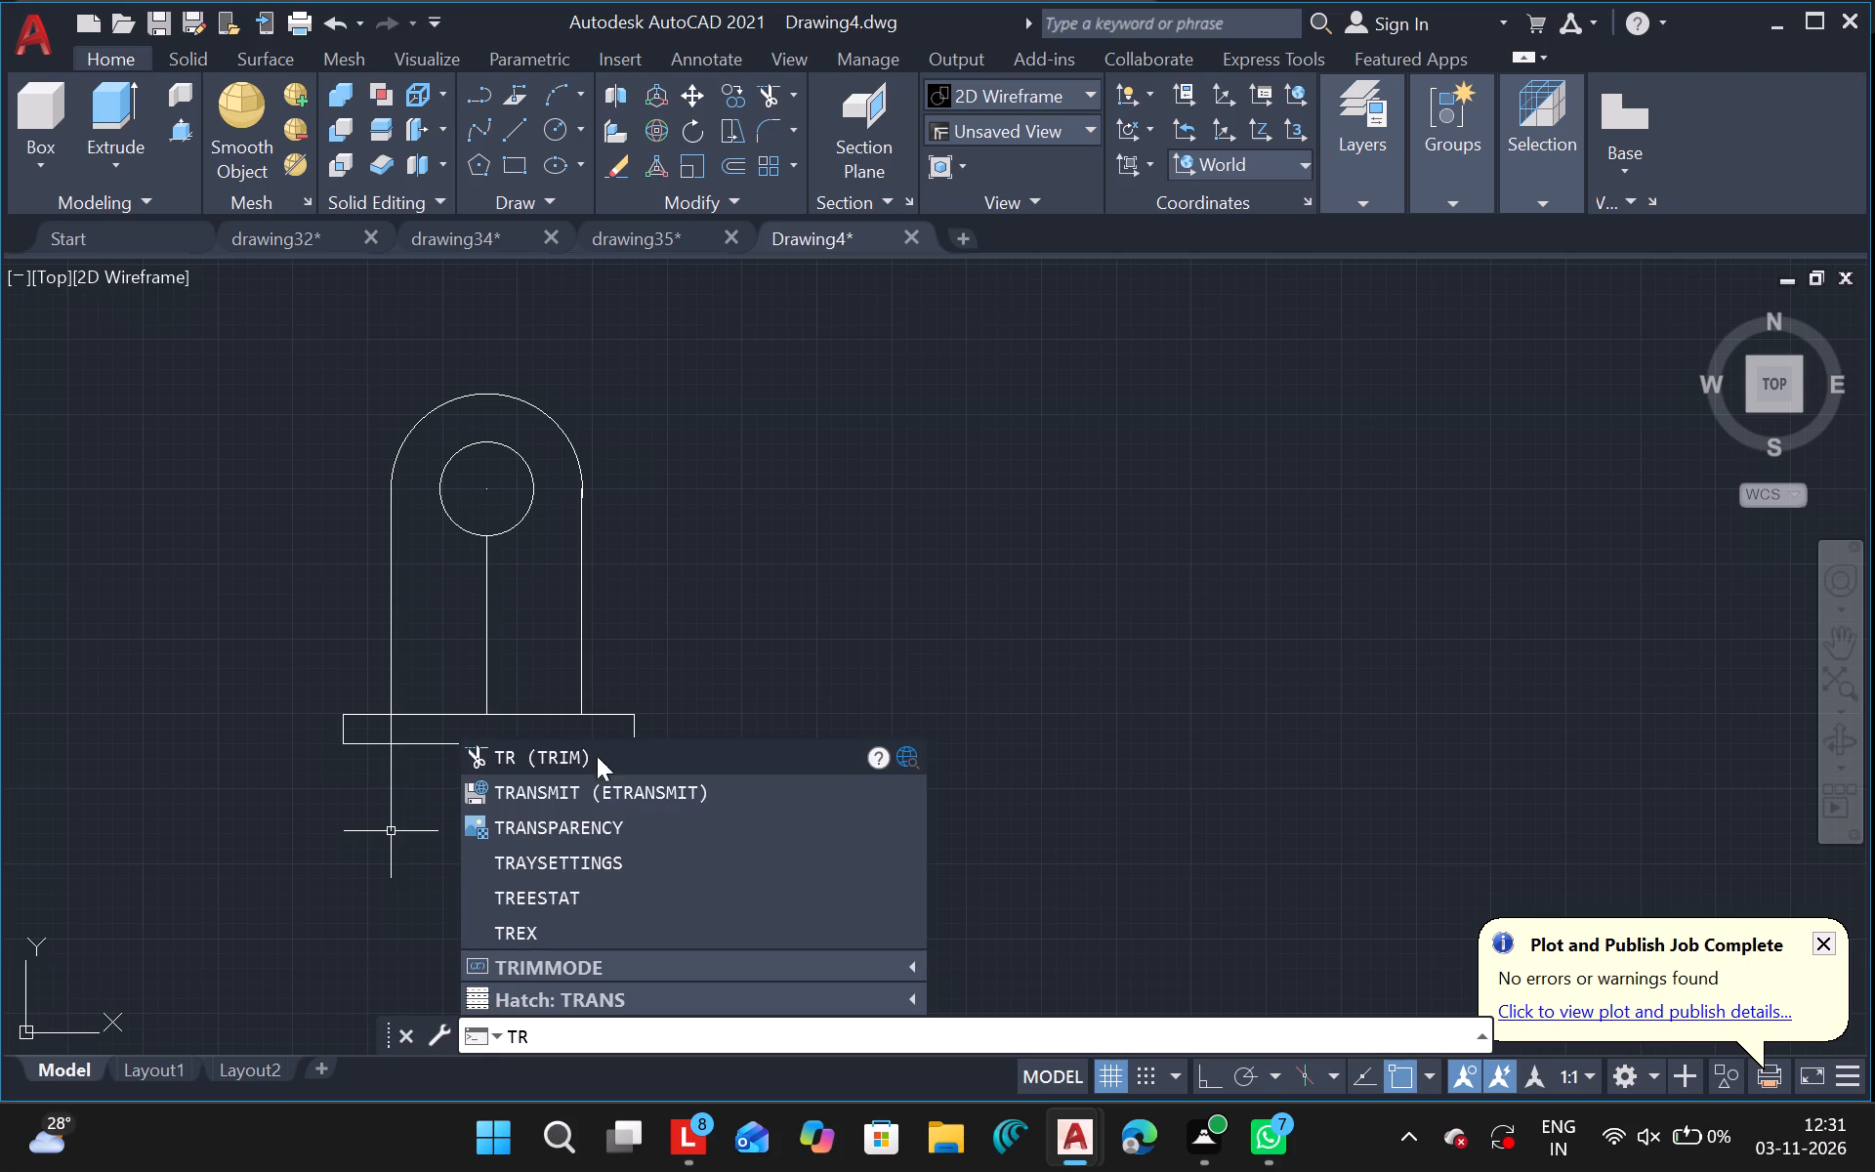
{"action": "left_click", "coordinate": [530, 745]}
{"action": "left_click_drag", "start_coordinate": [341, 810], "coordinate": [597, 821]}
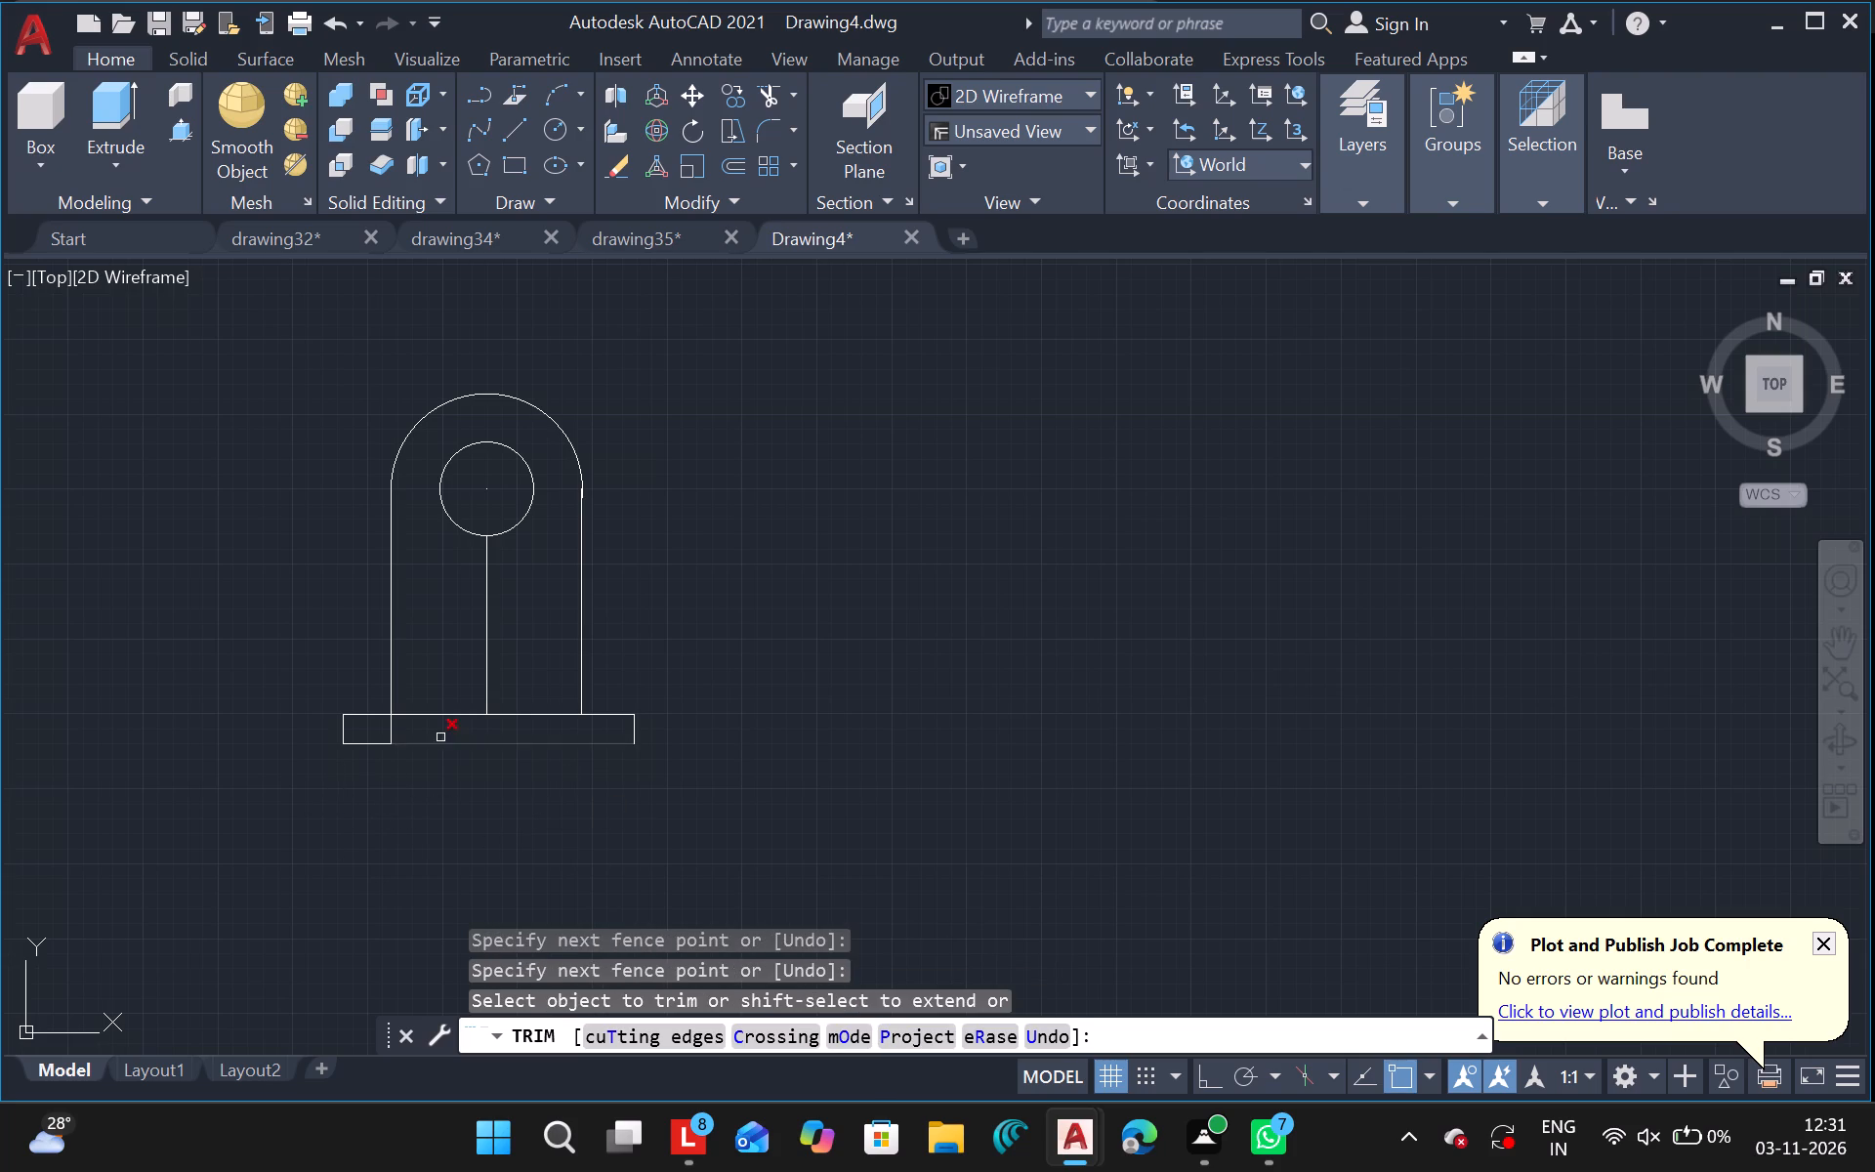
{"action": "left_click_drag", "start_coordinate": [428, 731], "coordinate": [399, 733]}
{"action": "left_click_drag", "start_coordinate": [399, 733], "coordinate": [380, 731]}
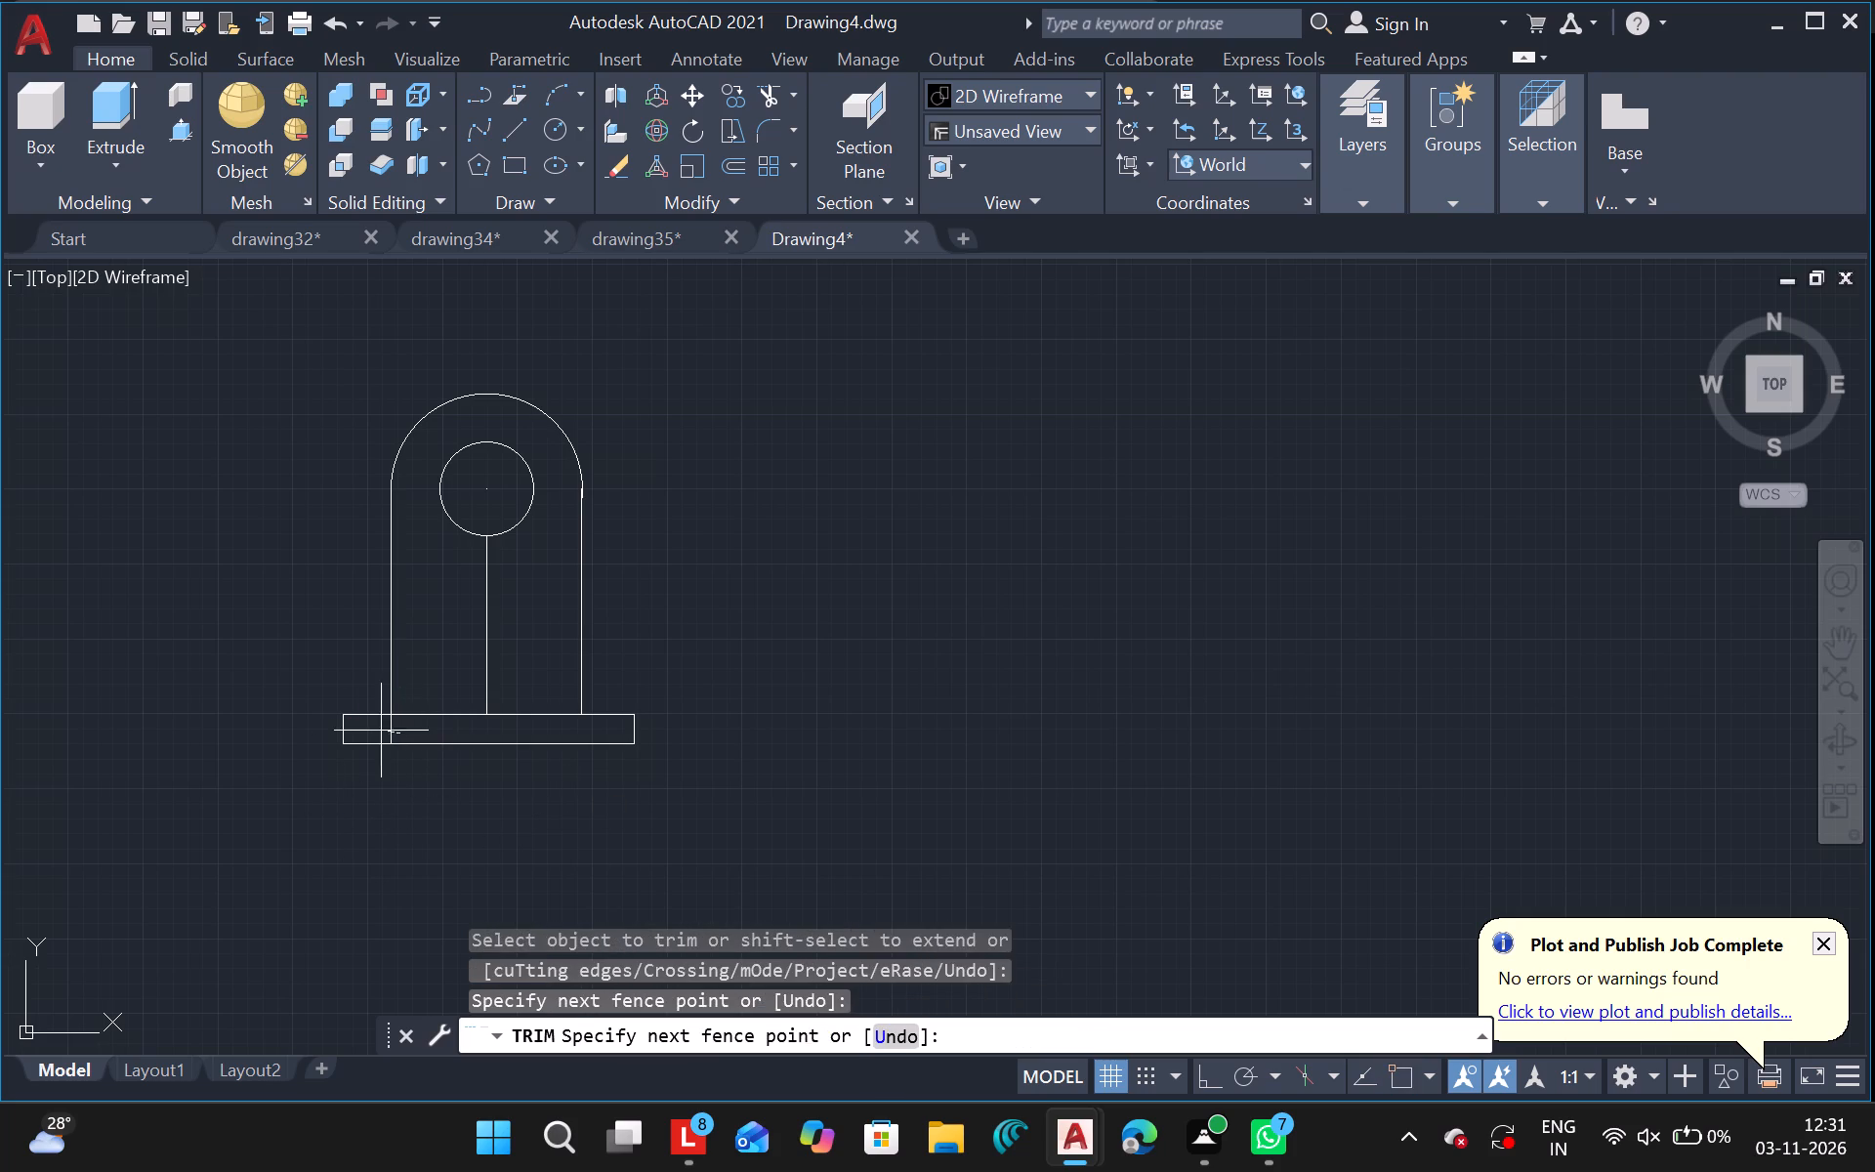
{"action": "left_click_drag", "start_coordinate": [380, 731], "coordinate": [330, 737]}
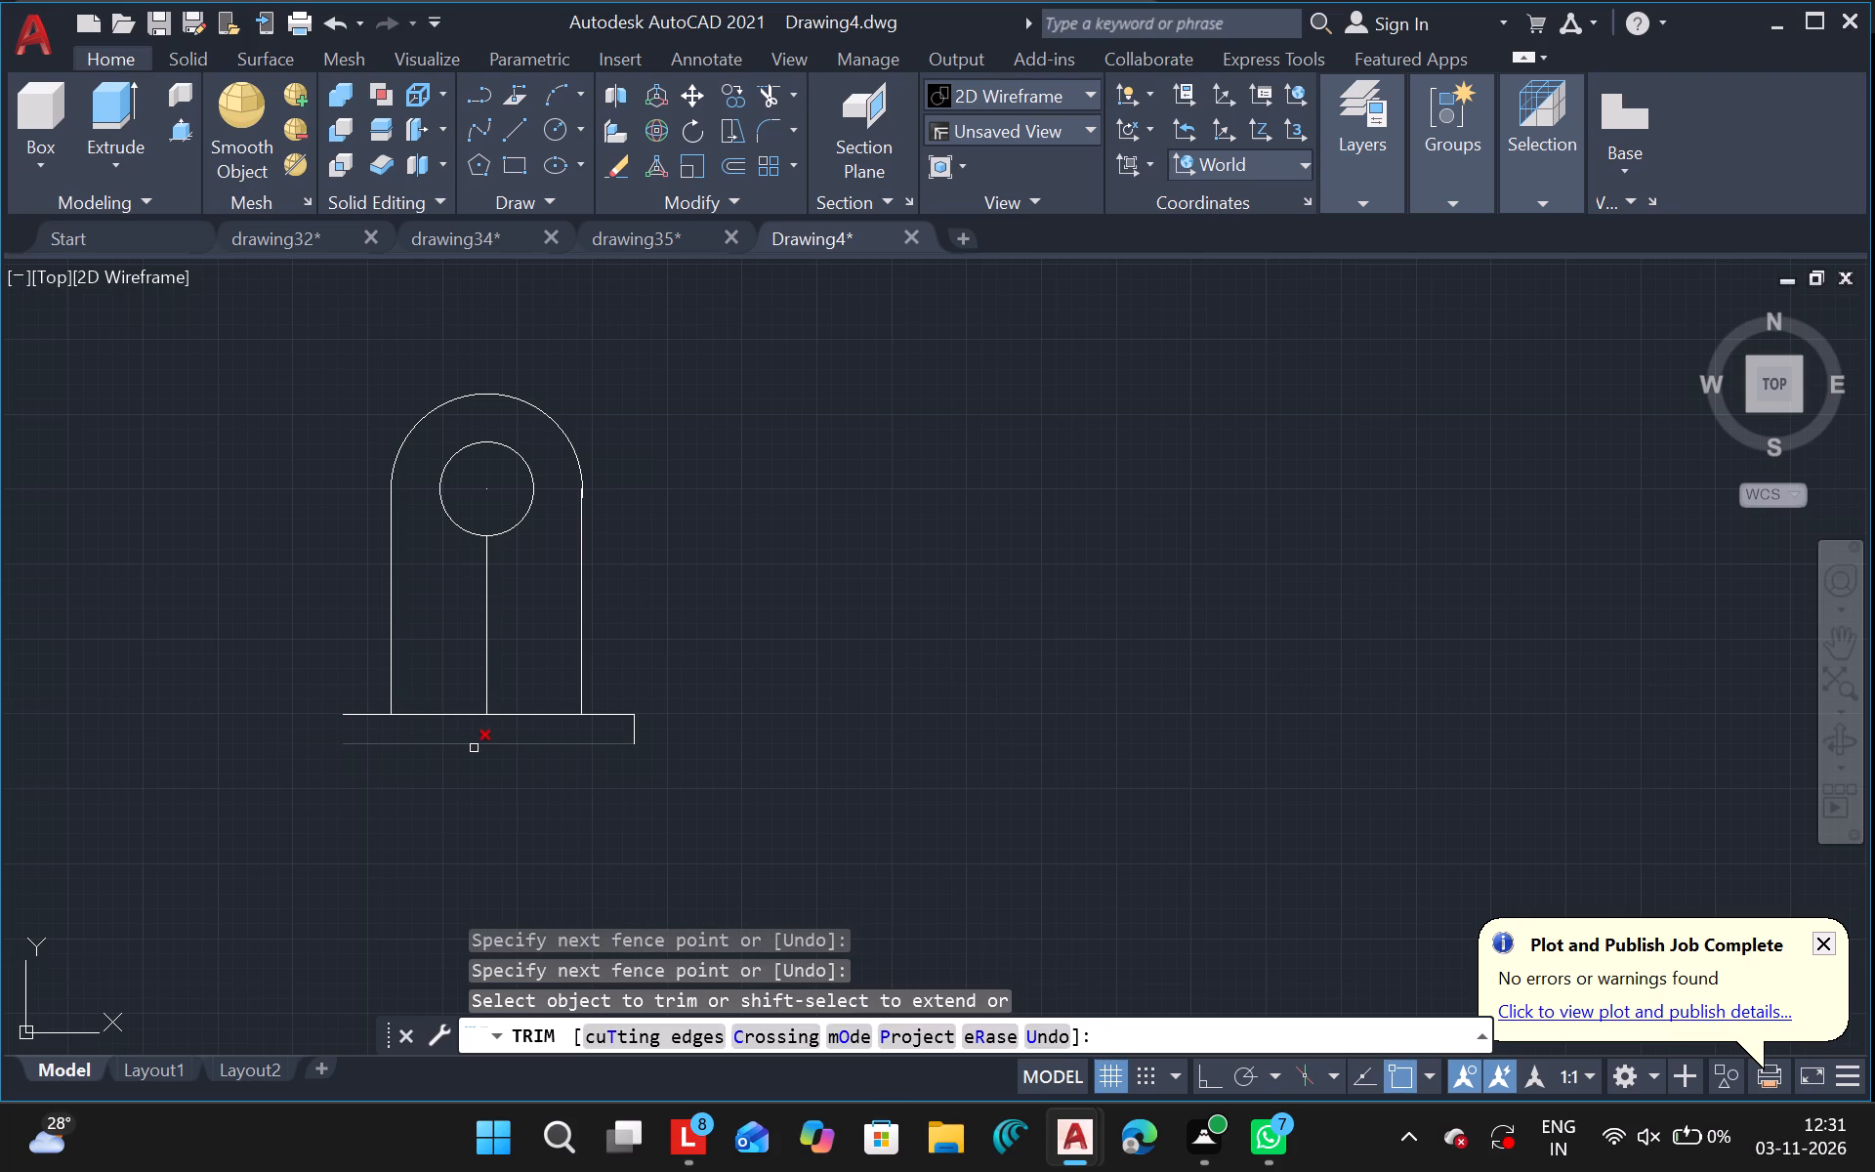
{"action": "key", "text": "ctrl+z"}
{"action": "left_click", "coordinate": [396, 729]}
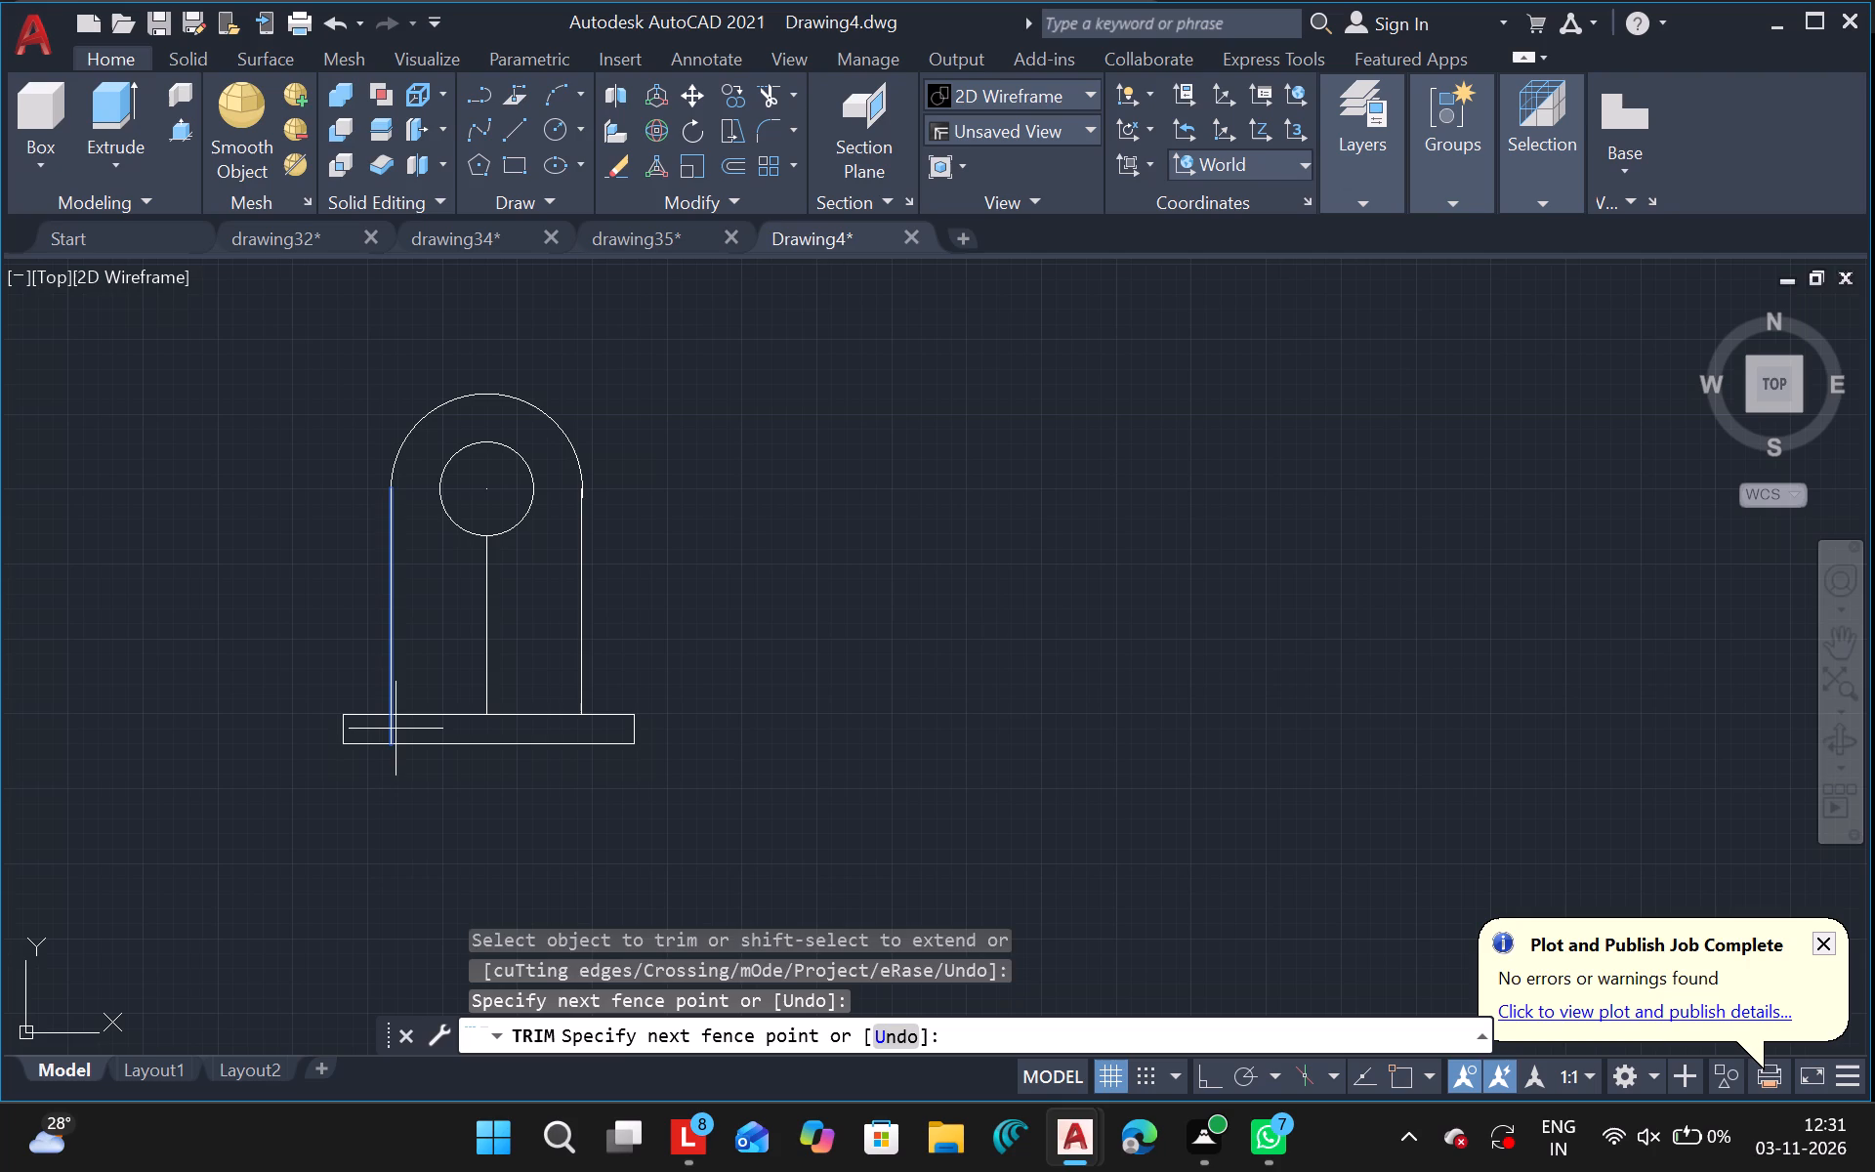
{"action": "left_click", "coordinate": [377, 726]}
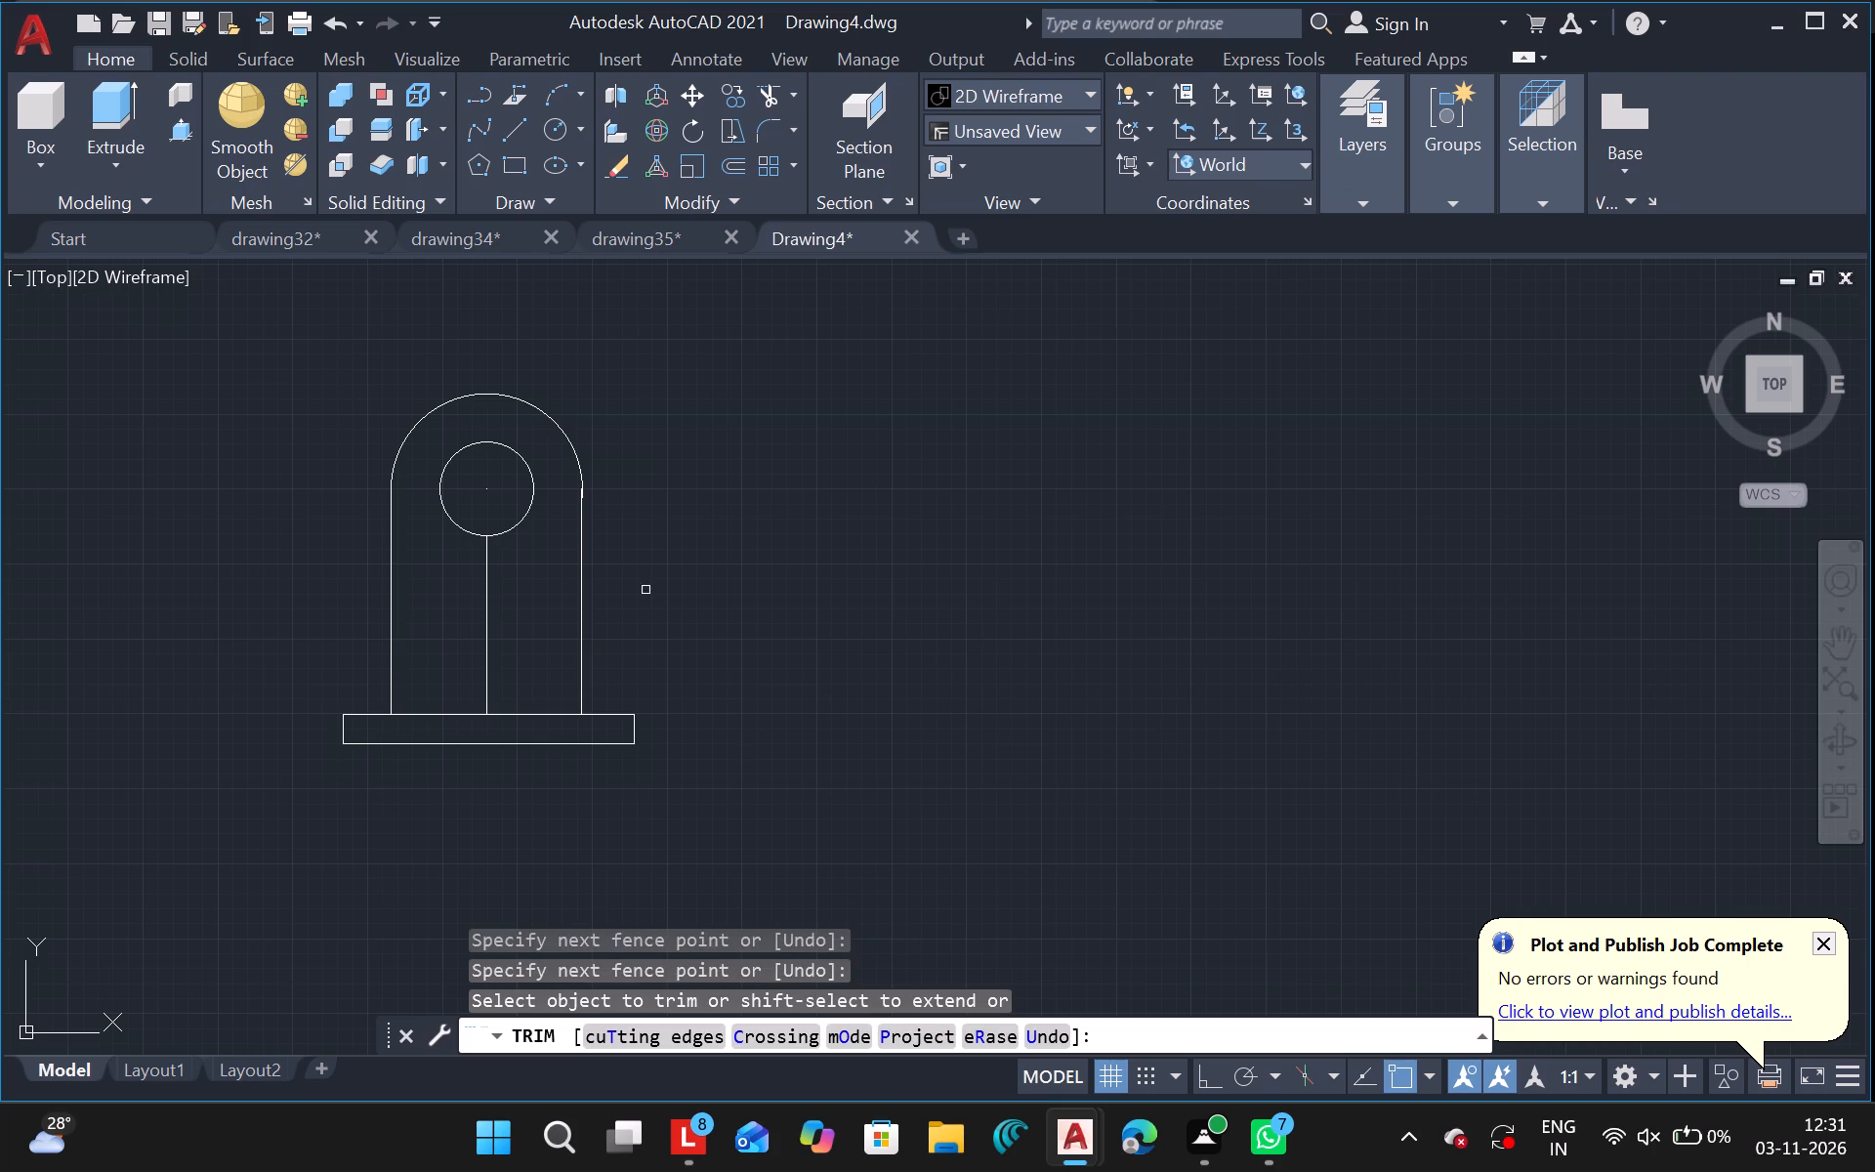
{"action": "key", "text": "Escape"}
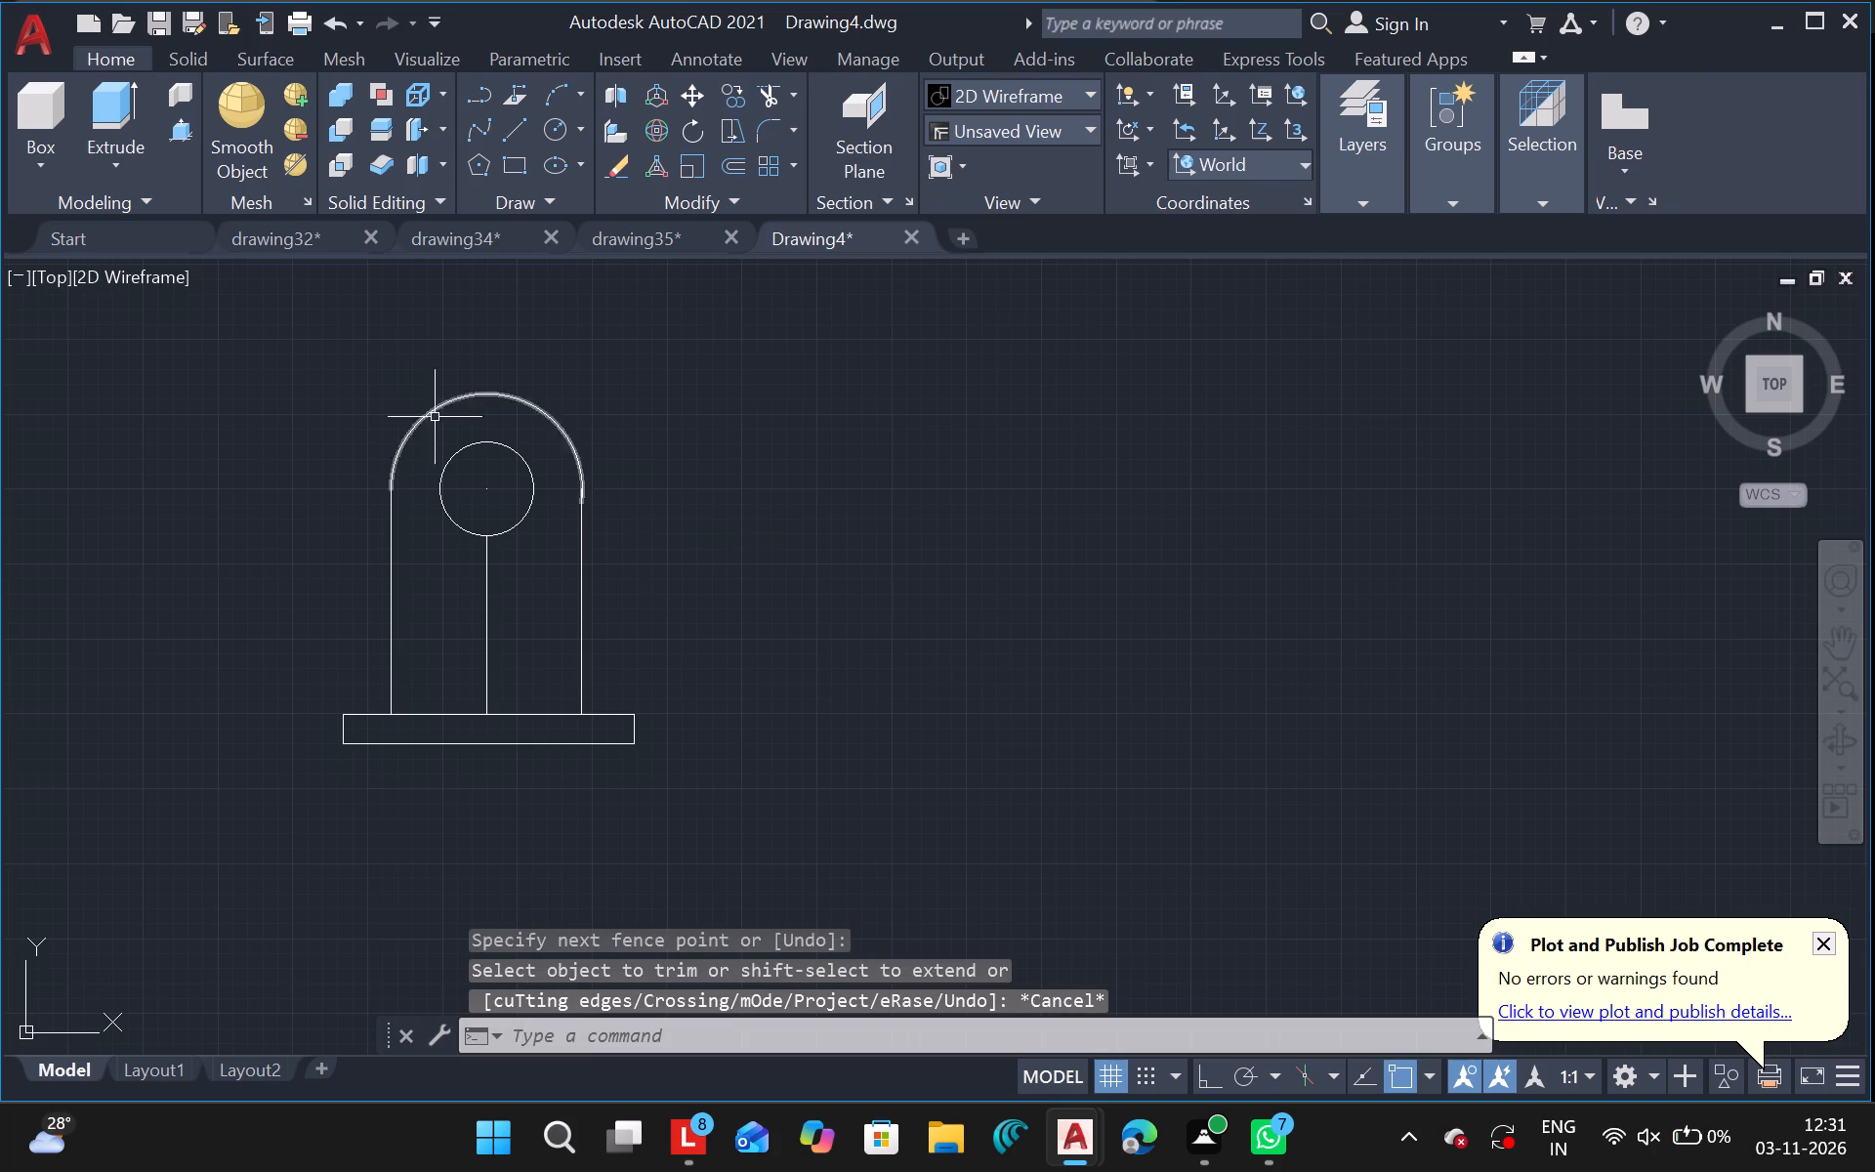
Delete the stray points at the centre of the small circle.
{"action": "left_click", "coordinate": [477, 489]}
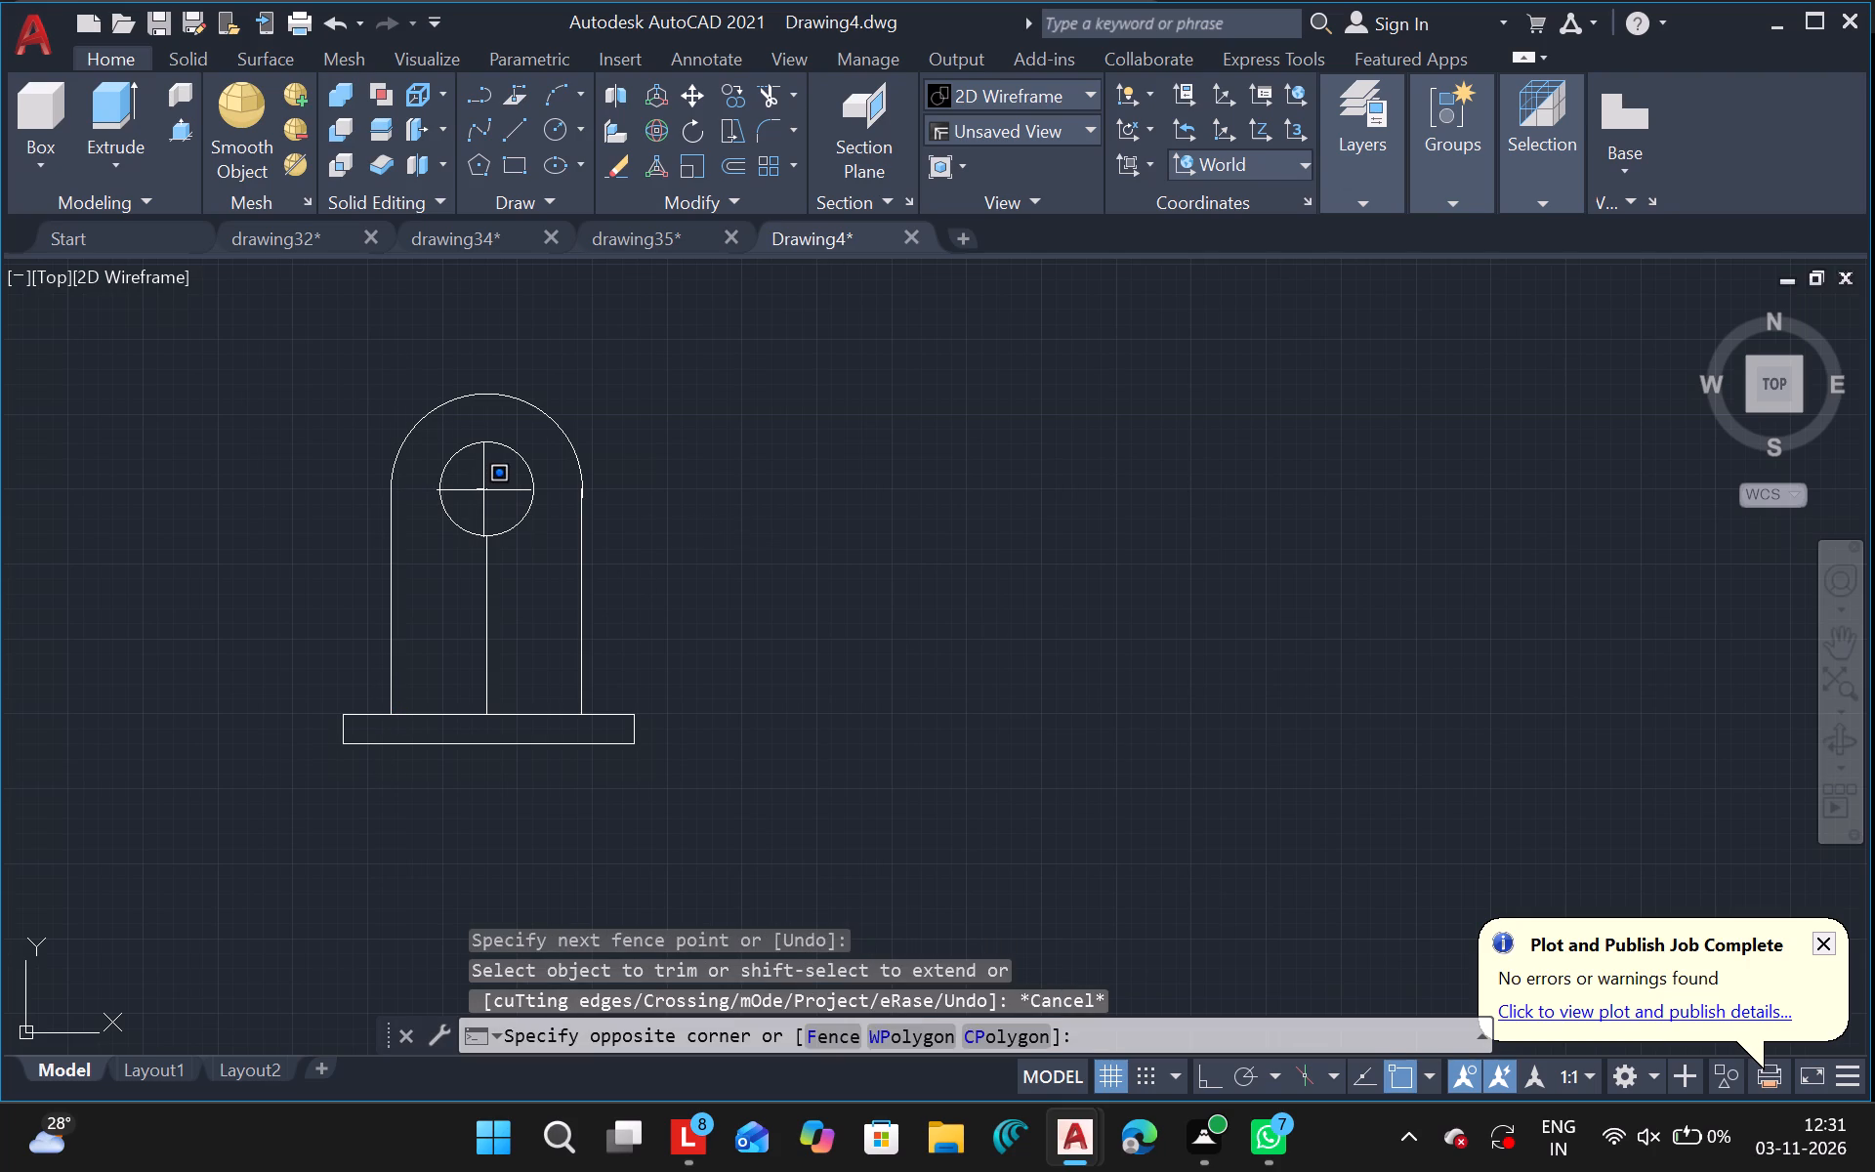
{"action": "left_click", "coordinate": [483, 490]}
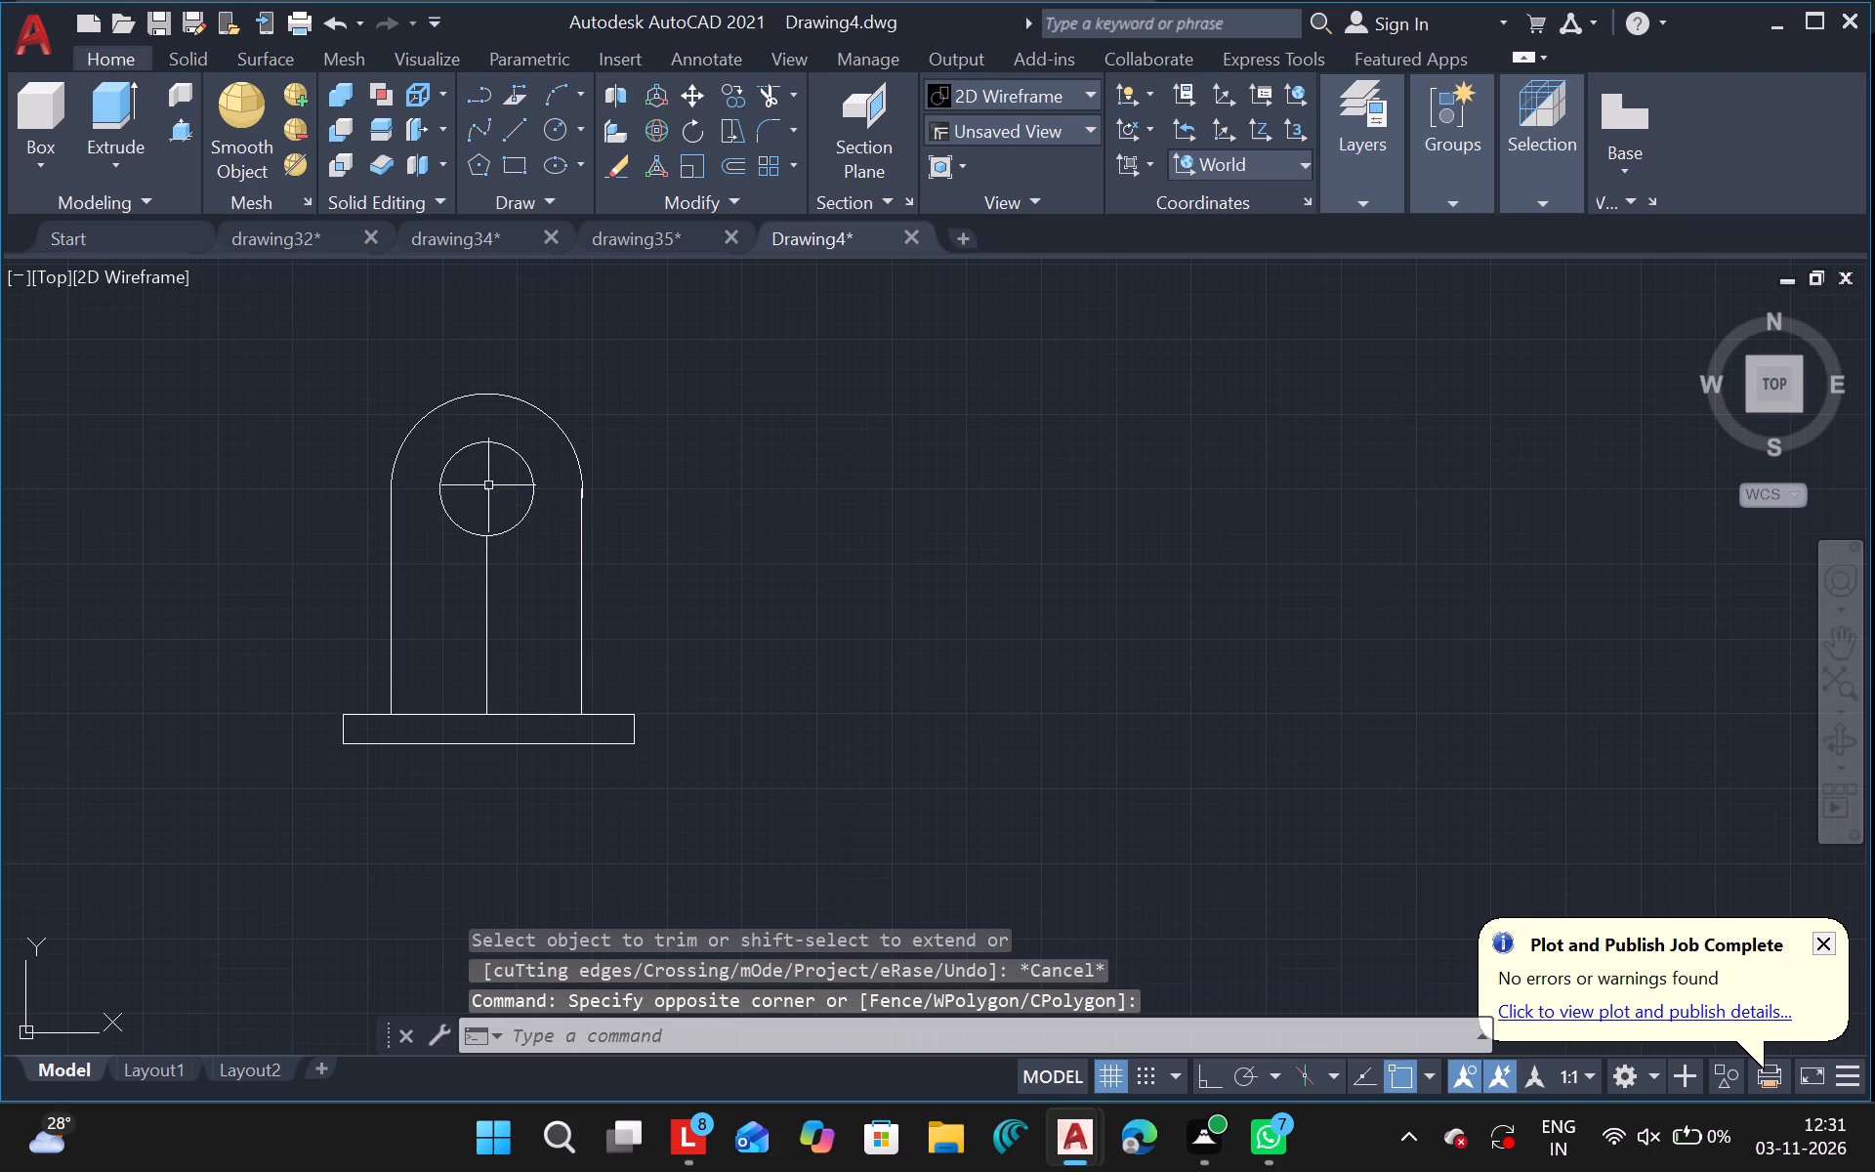
{"action": "left_click", "coordinate": [488, 489]}
{"action": "key", "text": "Delete"}
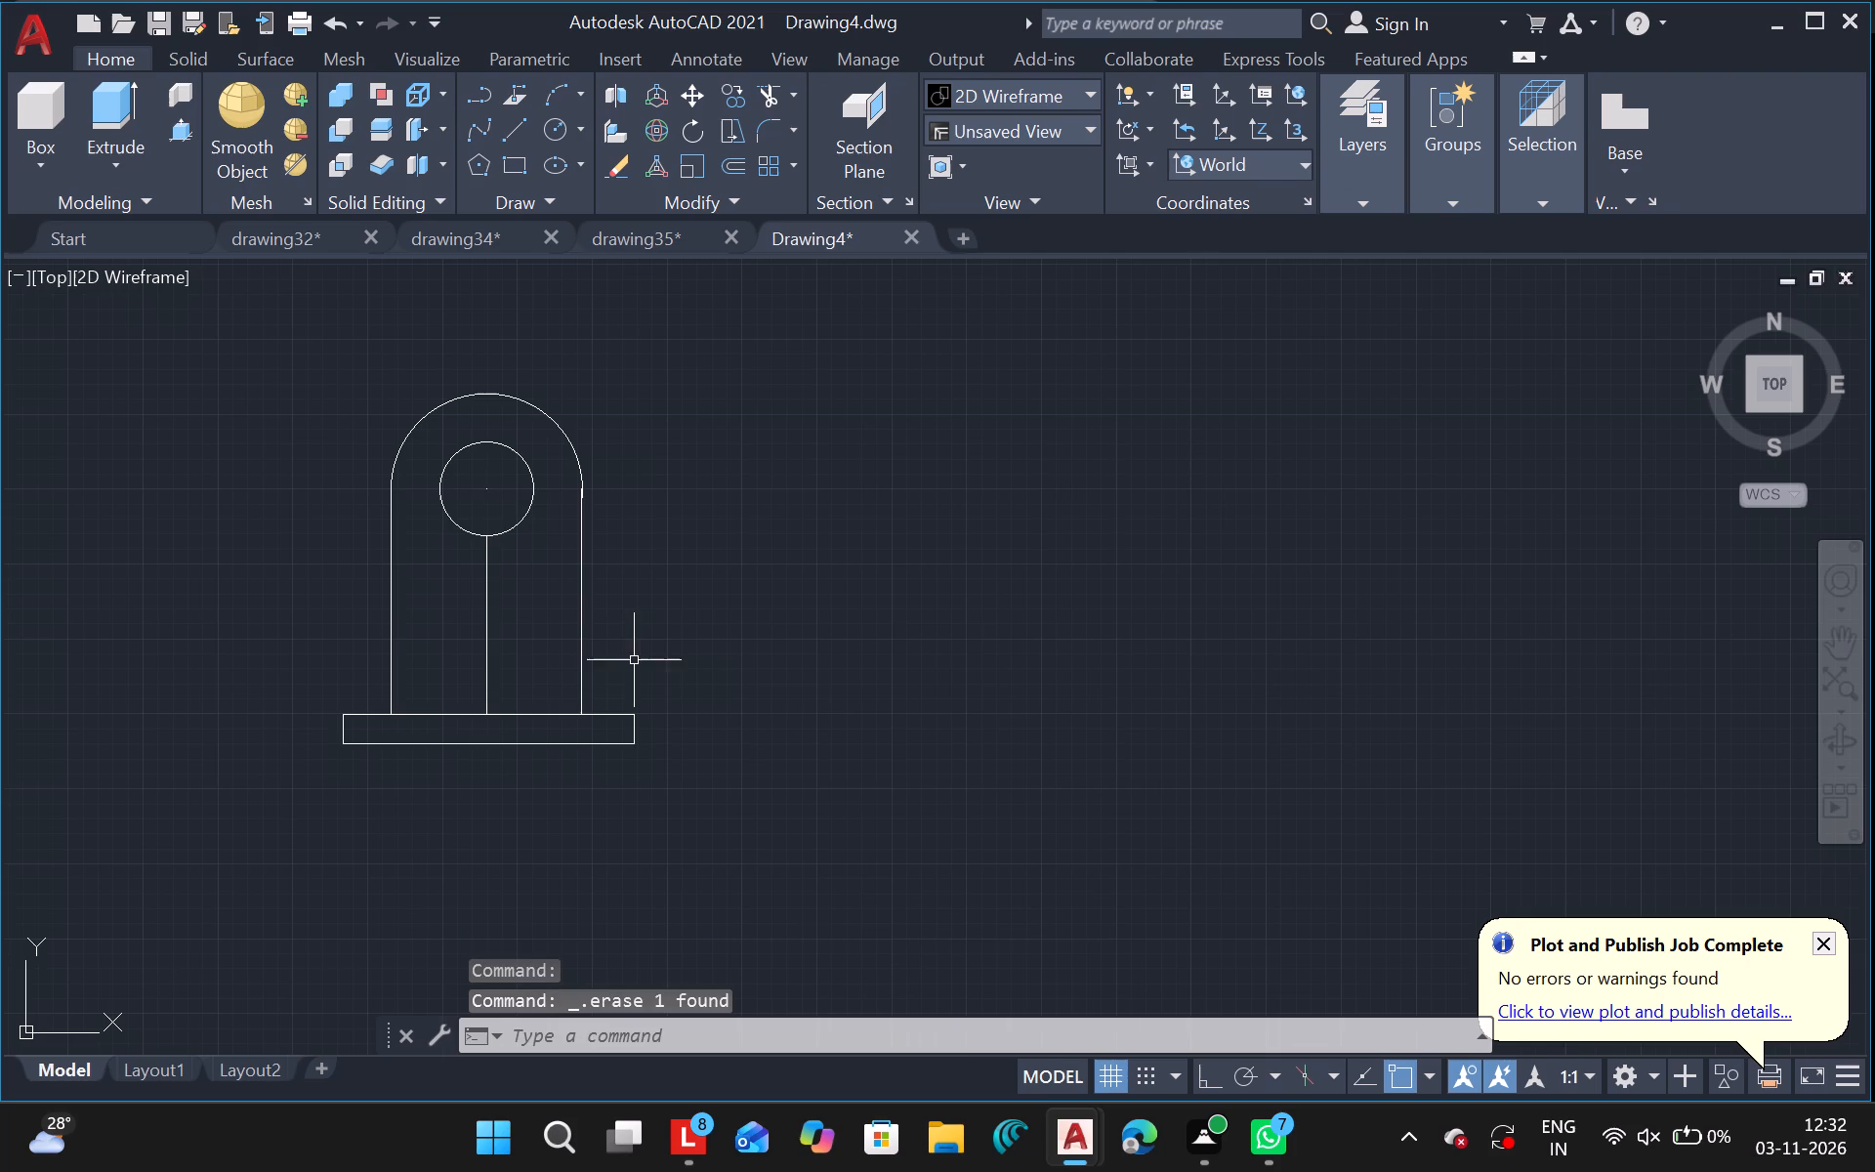
{"action": "left_click", "coordinate": [488, 484]}
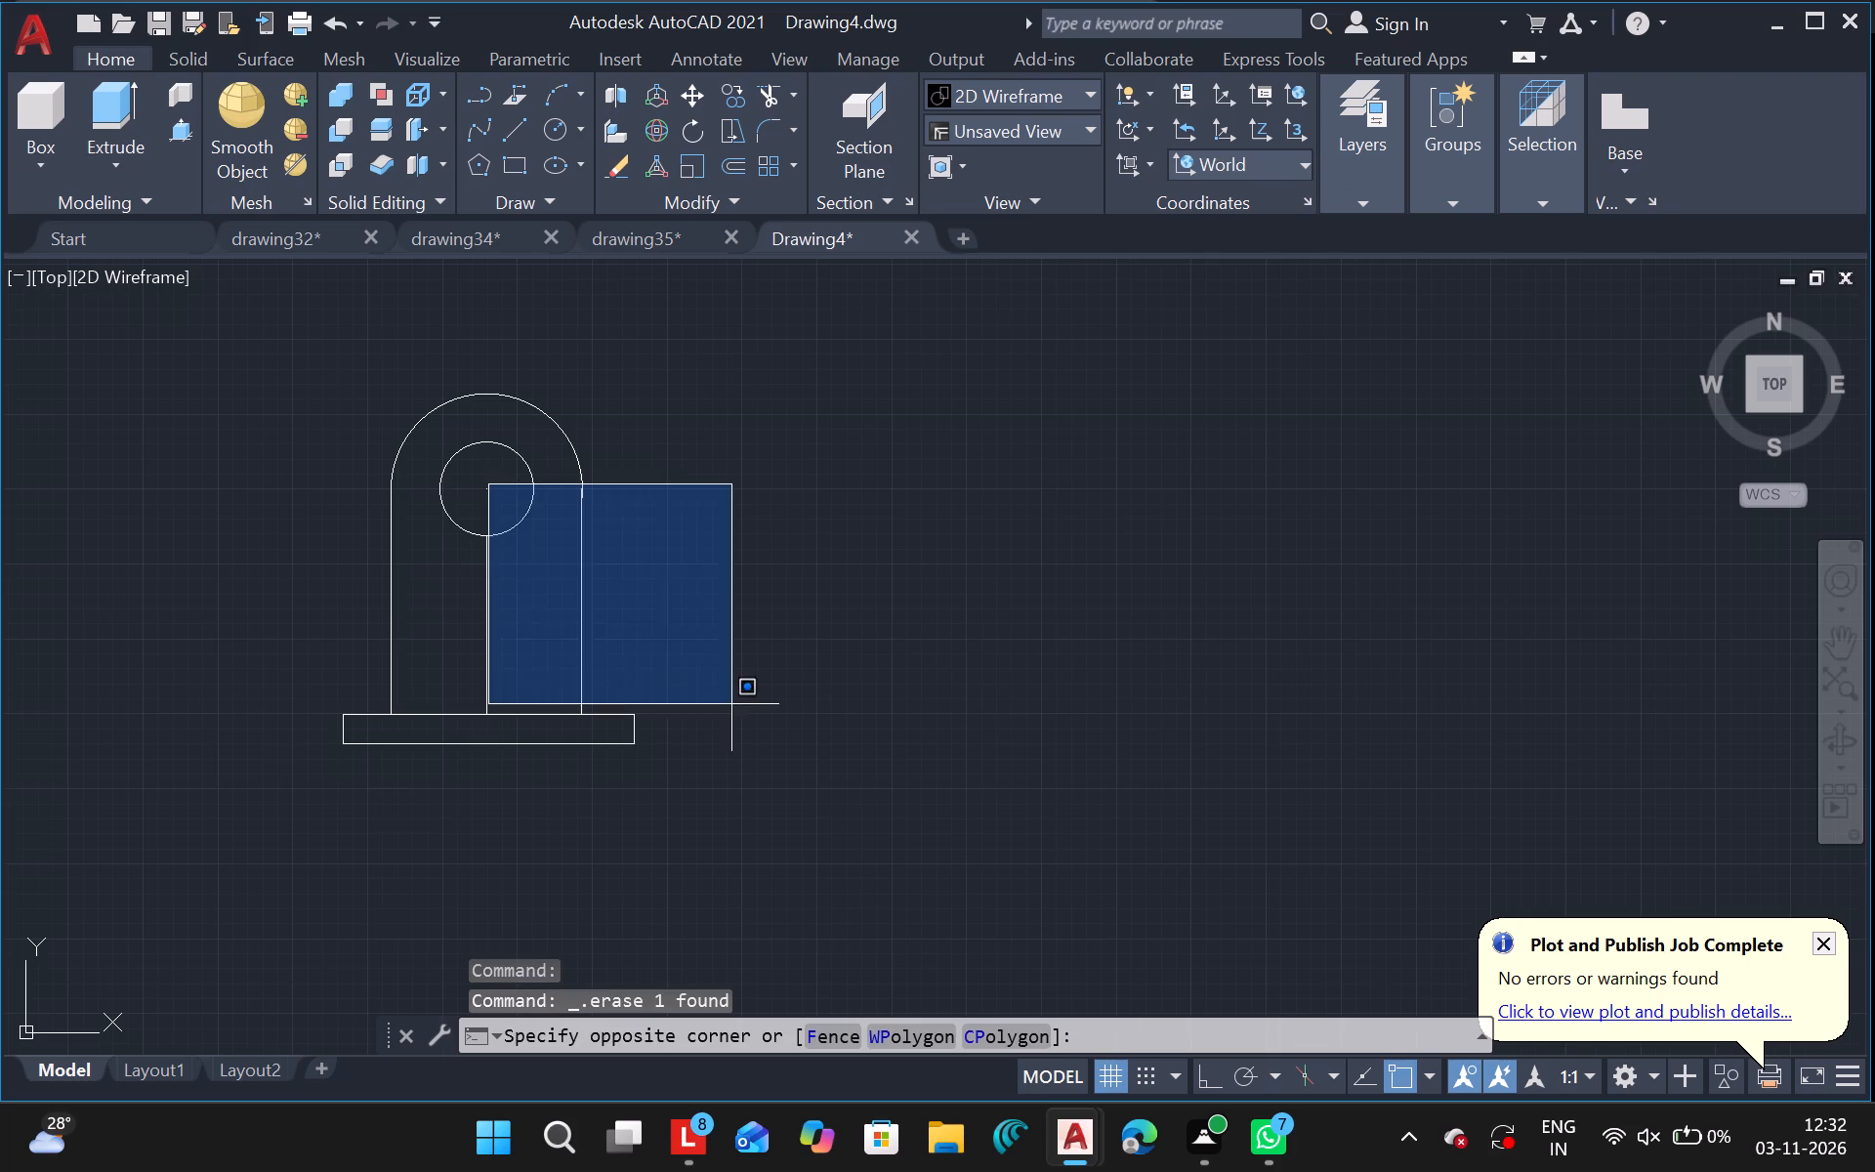
{"action": "left_click", "coordinate": [485, 490]}
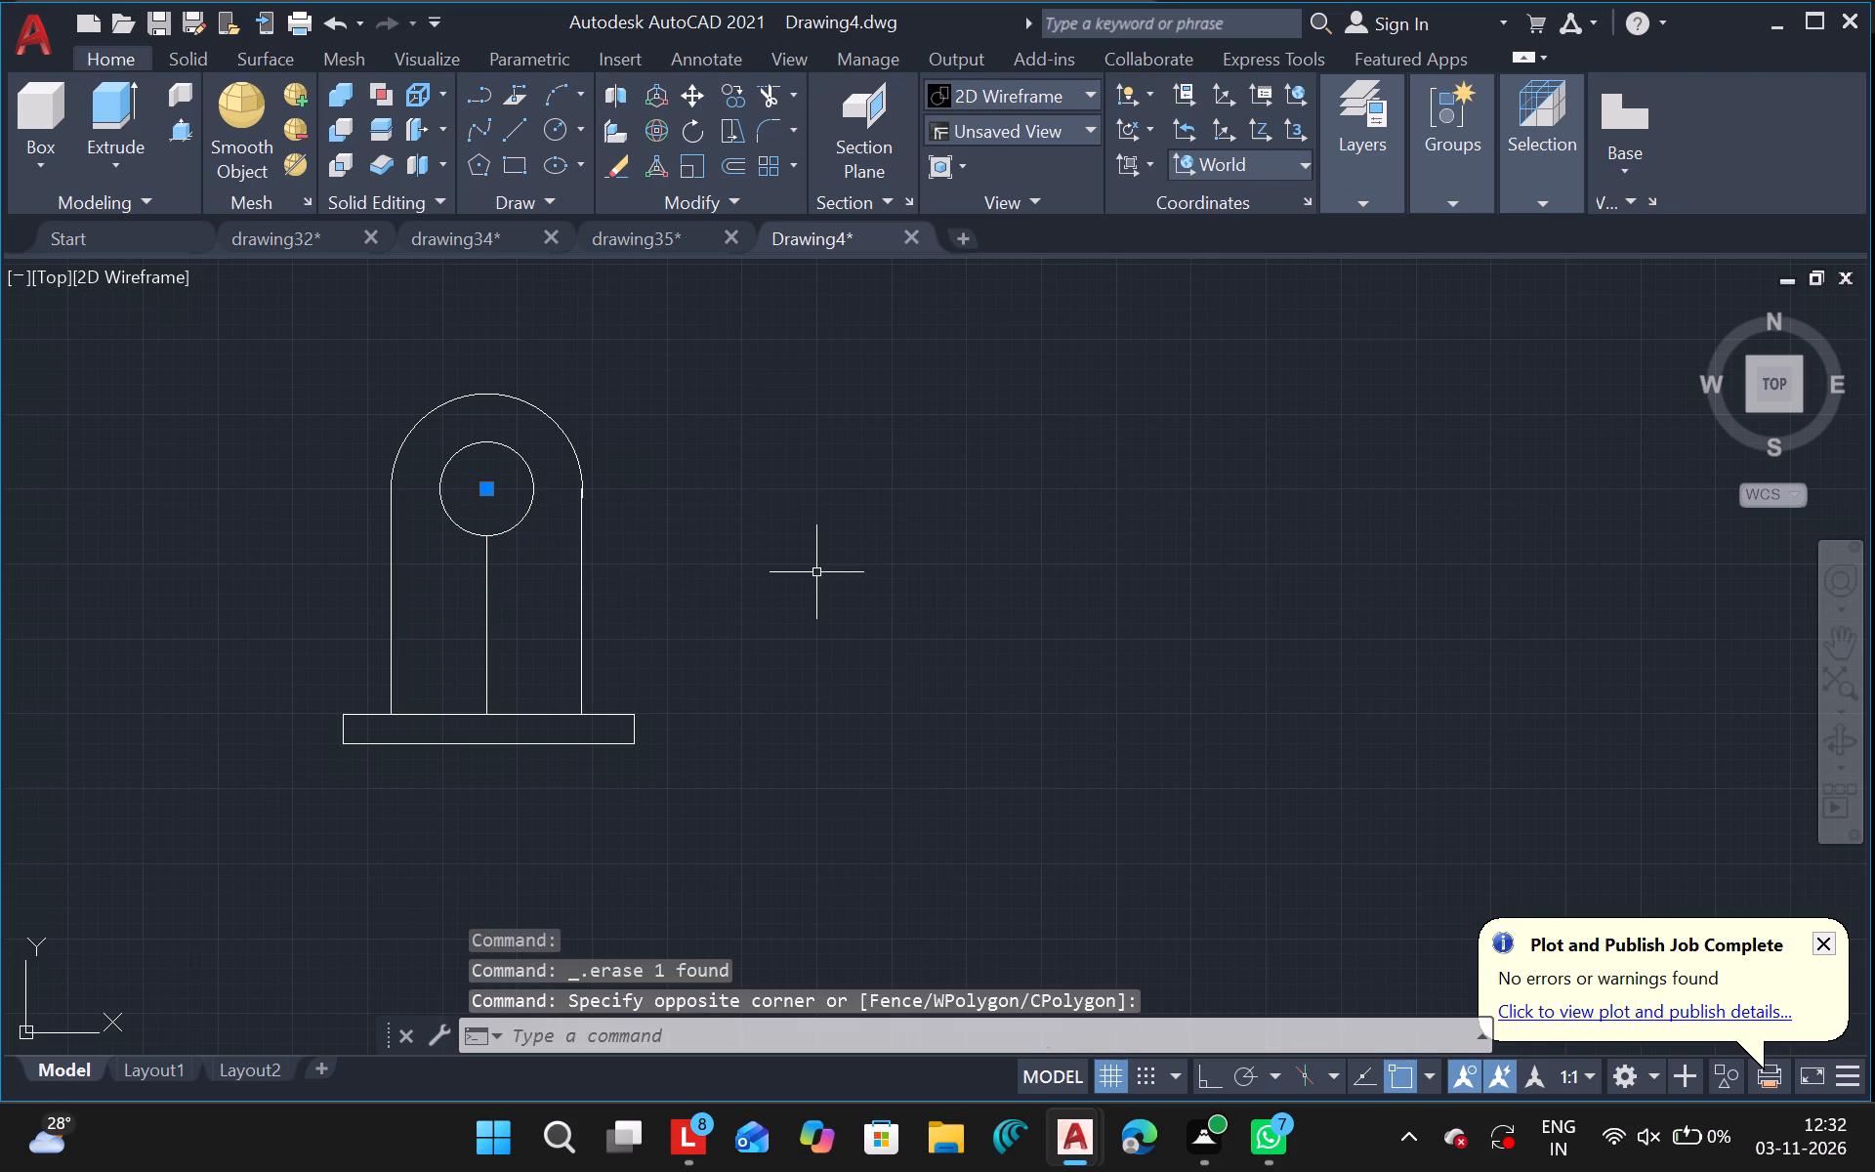
{"action": "key", "text": "Delete"}
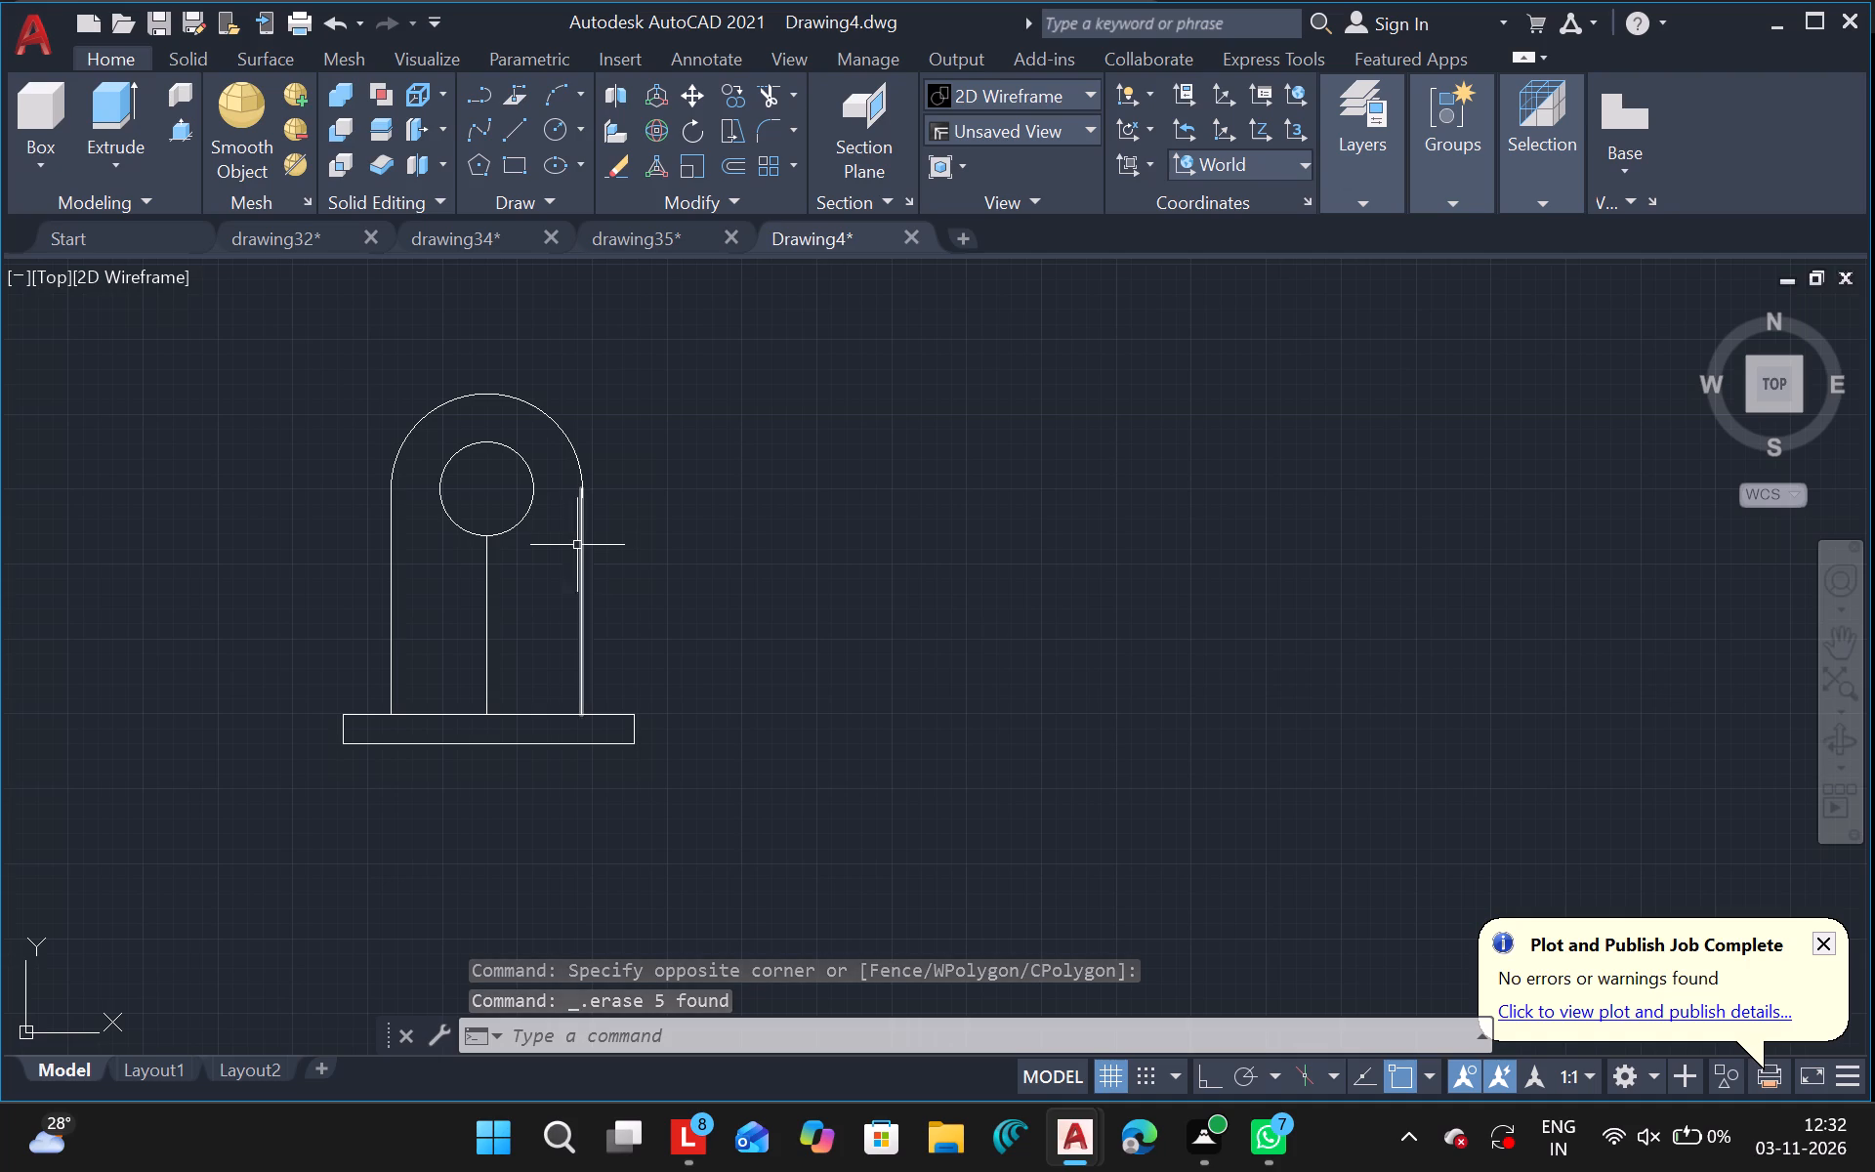
Delete the body's right vertical line.
{"action": "left_click_drag", "start_coordinate": [580, 543], "coordinate": [1048, 756]}
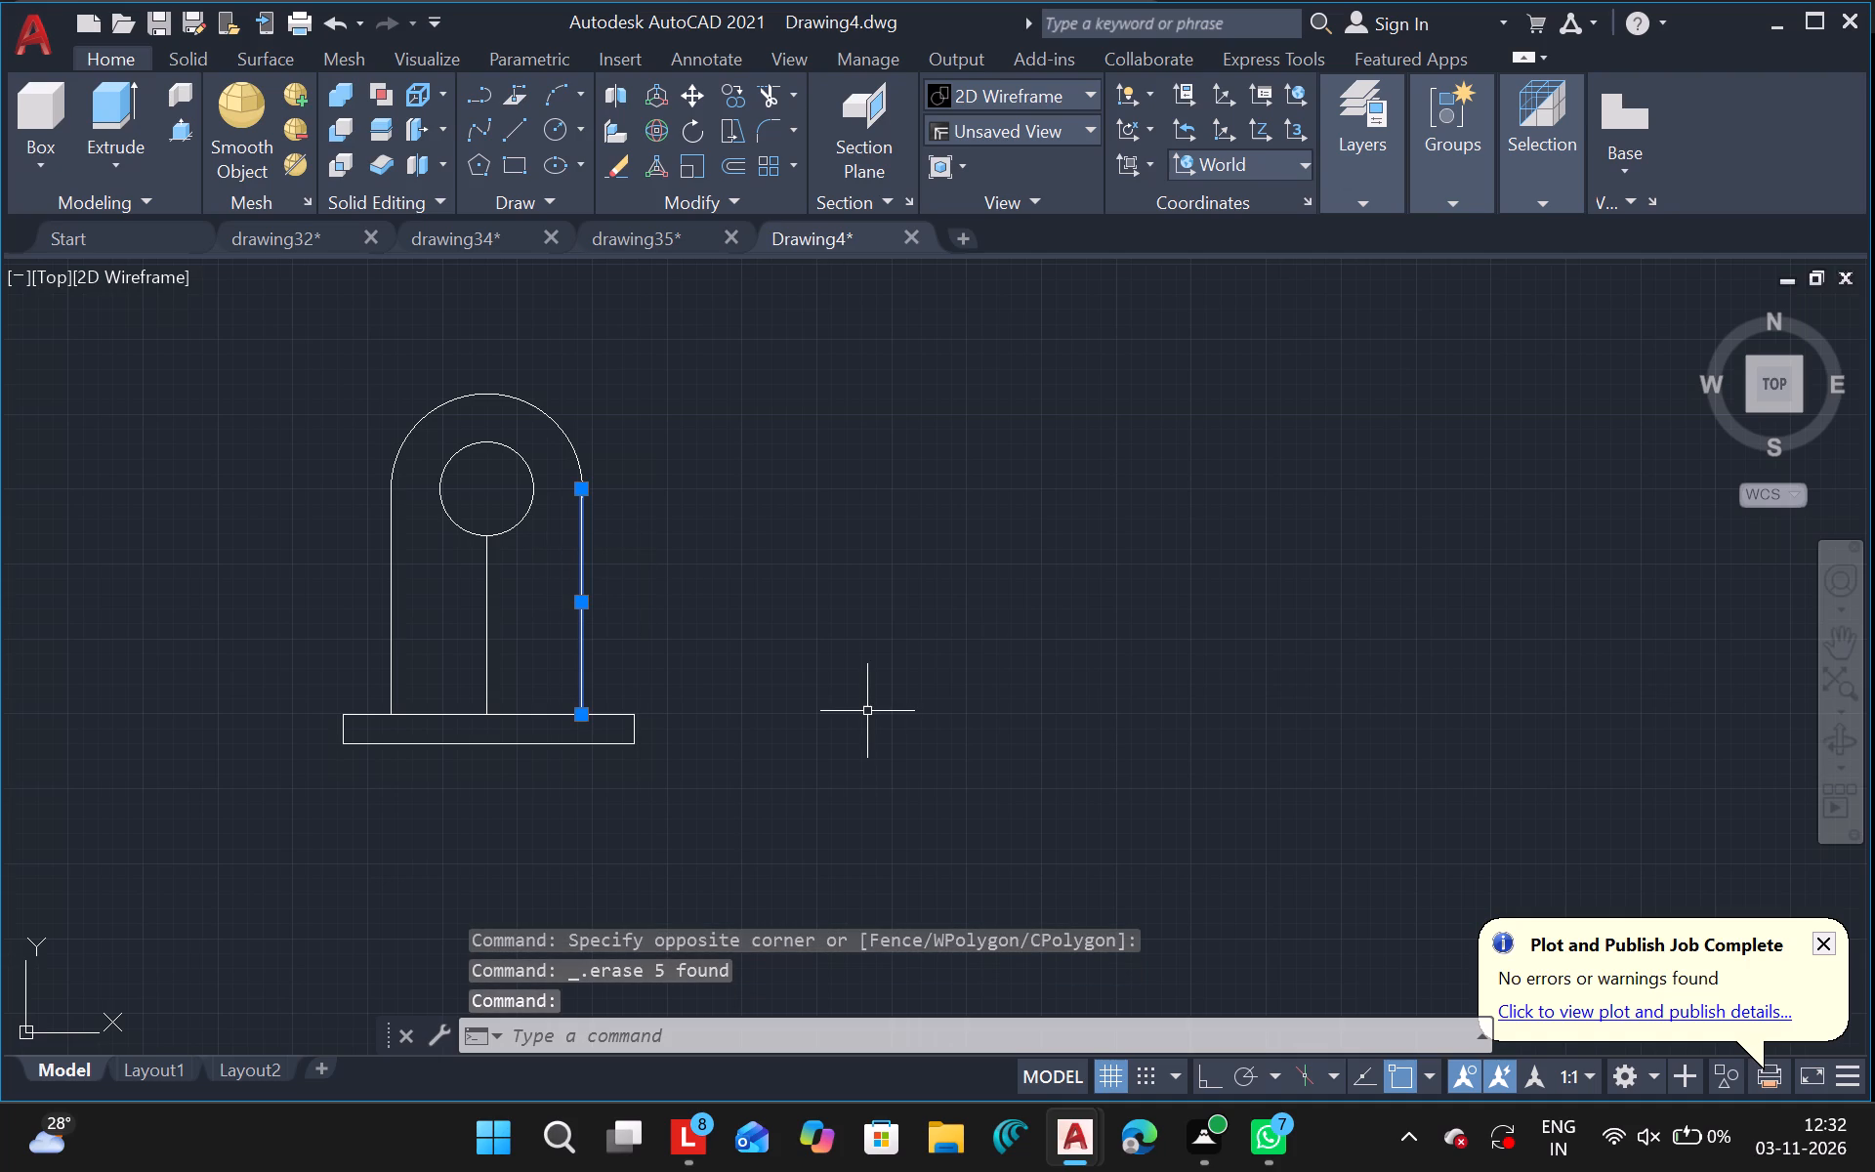
{"action": "key", "text": "Delete"}
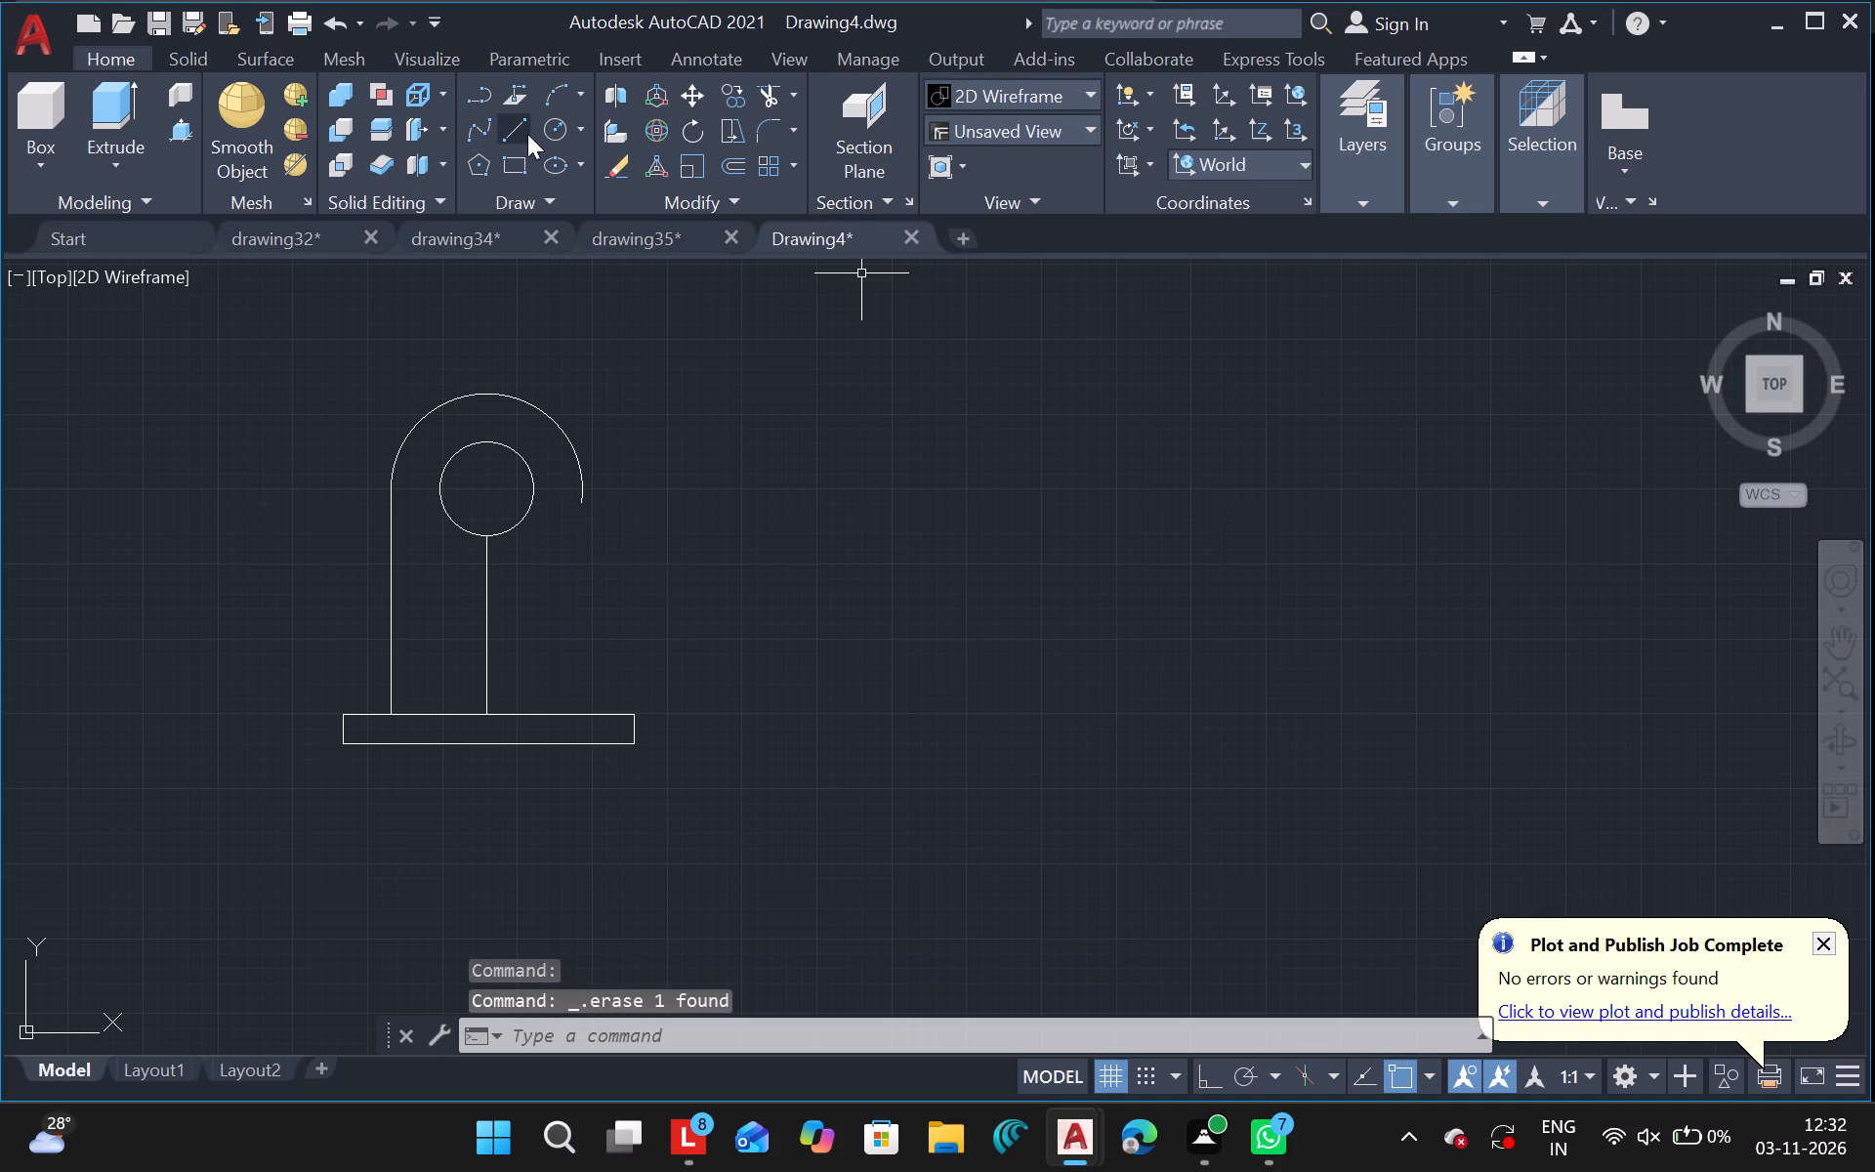
Draw a vertical line from the arc's right end straight down past the bottom of the base.
{"action": "left_click_drag", "start_coordinate": [513, 134], "coordinate": [583, 353]}
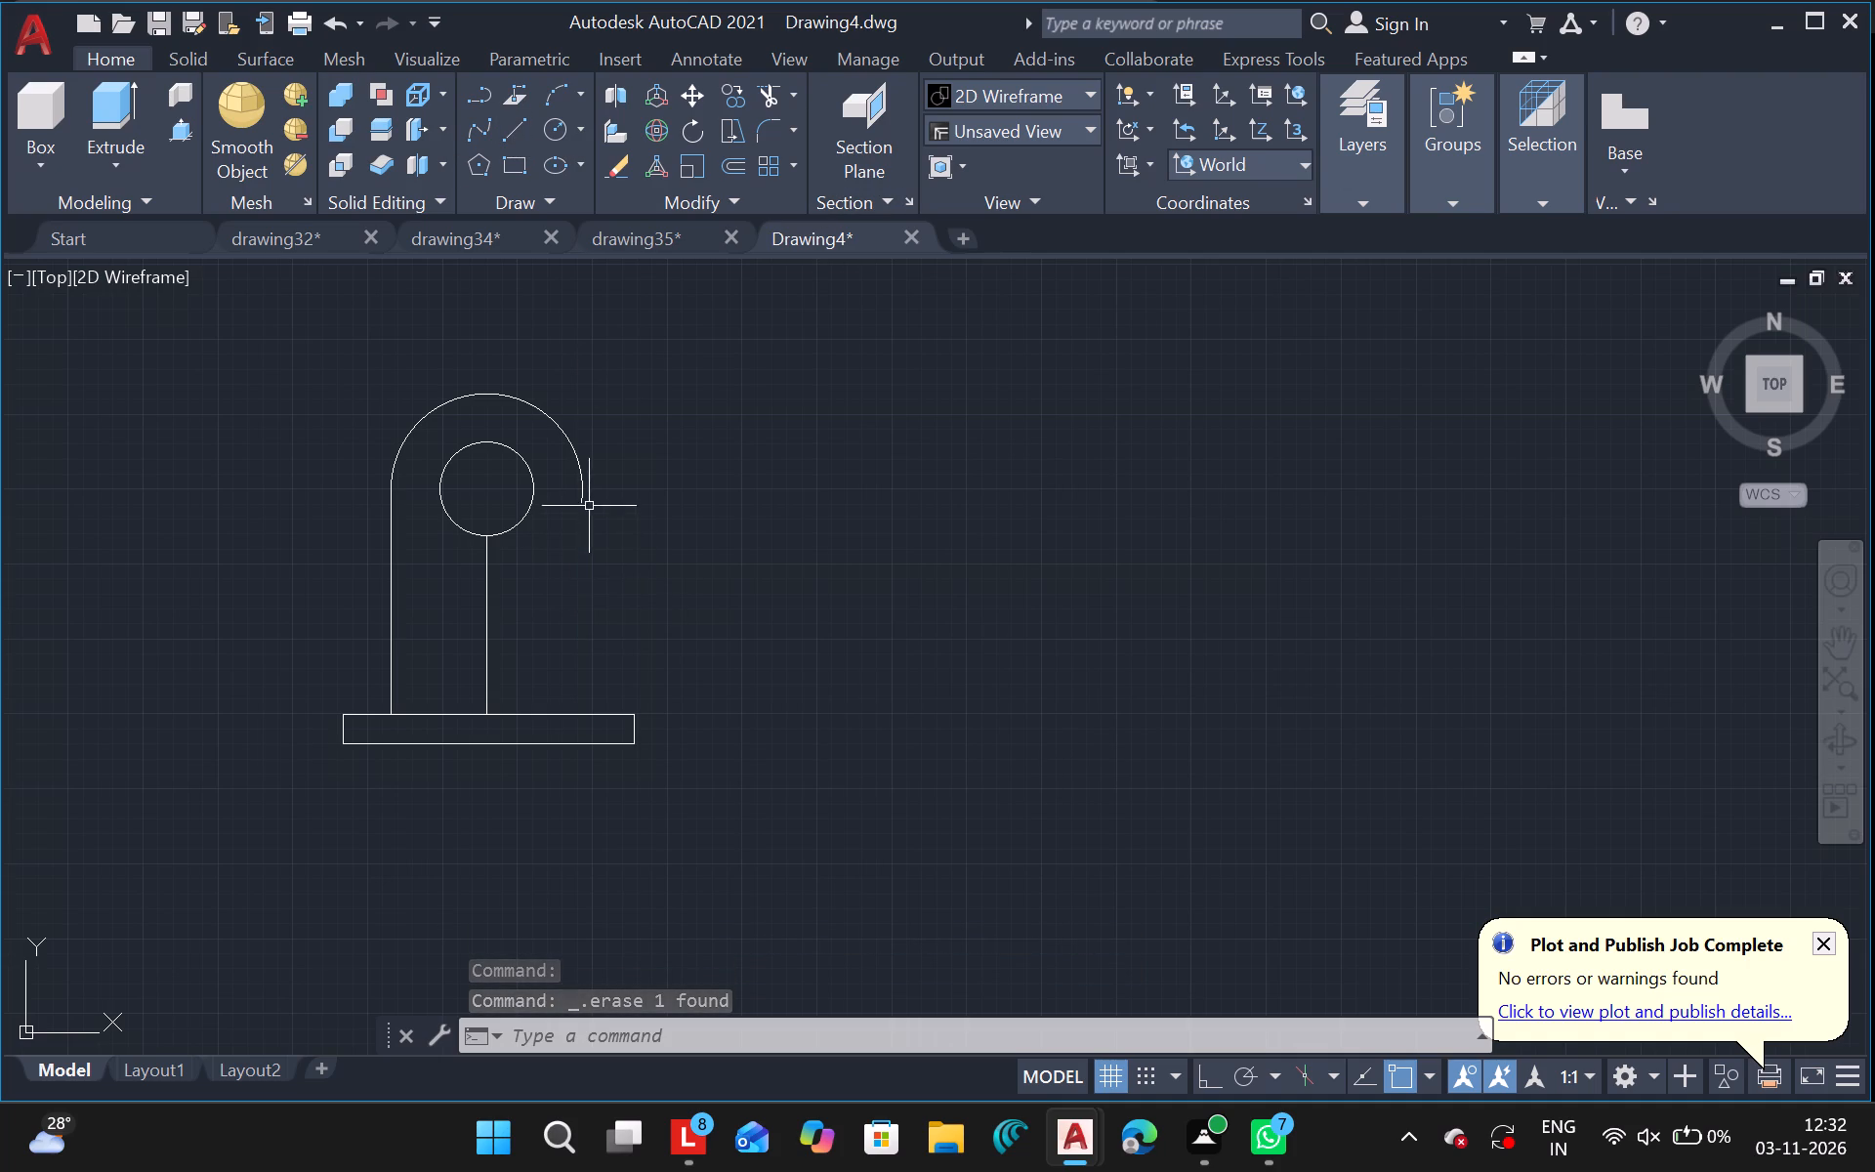
{"action": "left_click", "coordinate": [513, 125]}
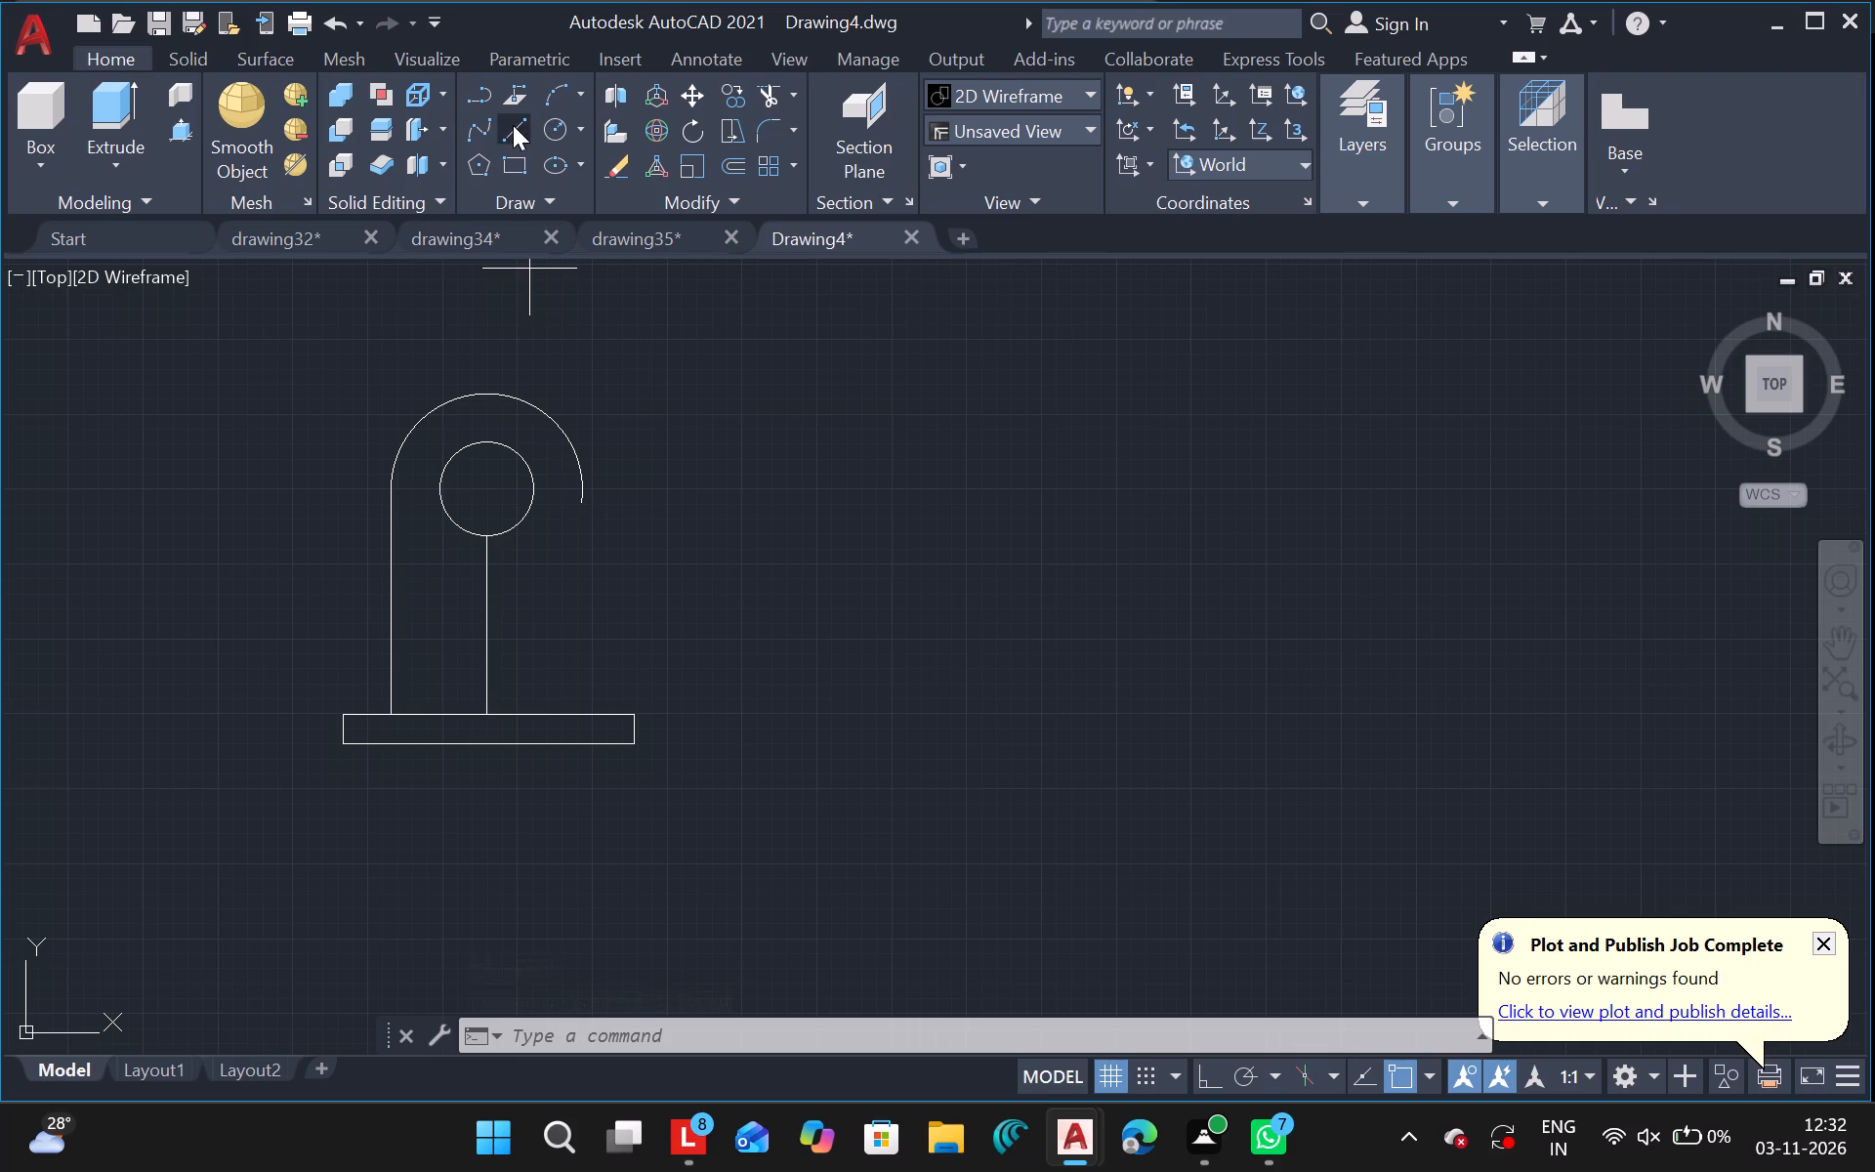
{"action": "left_click_drag", "start_coordinate": [588, 511], "coordinate": [588, 610]}
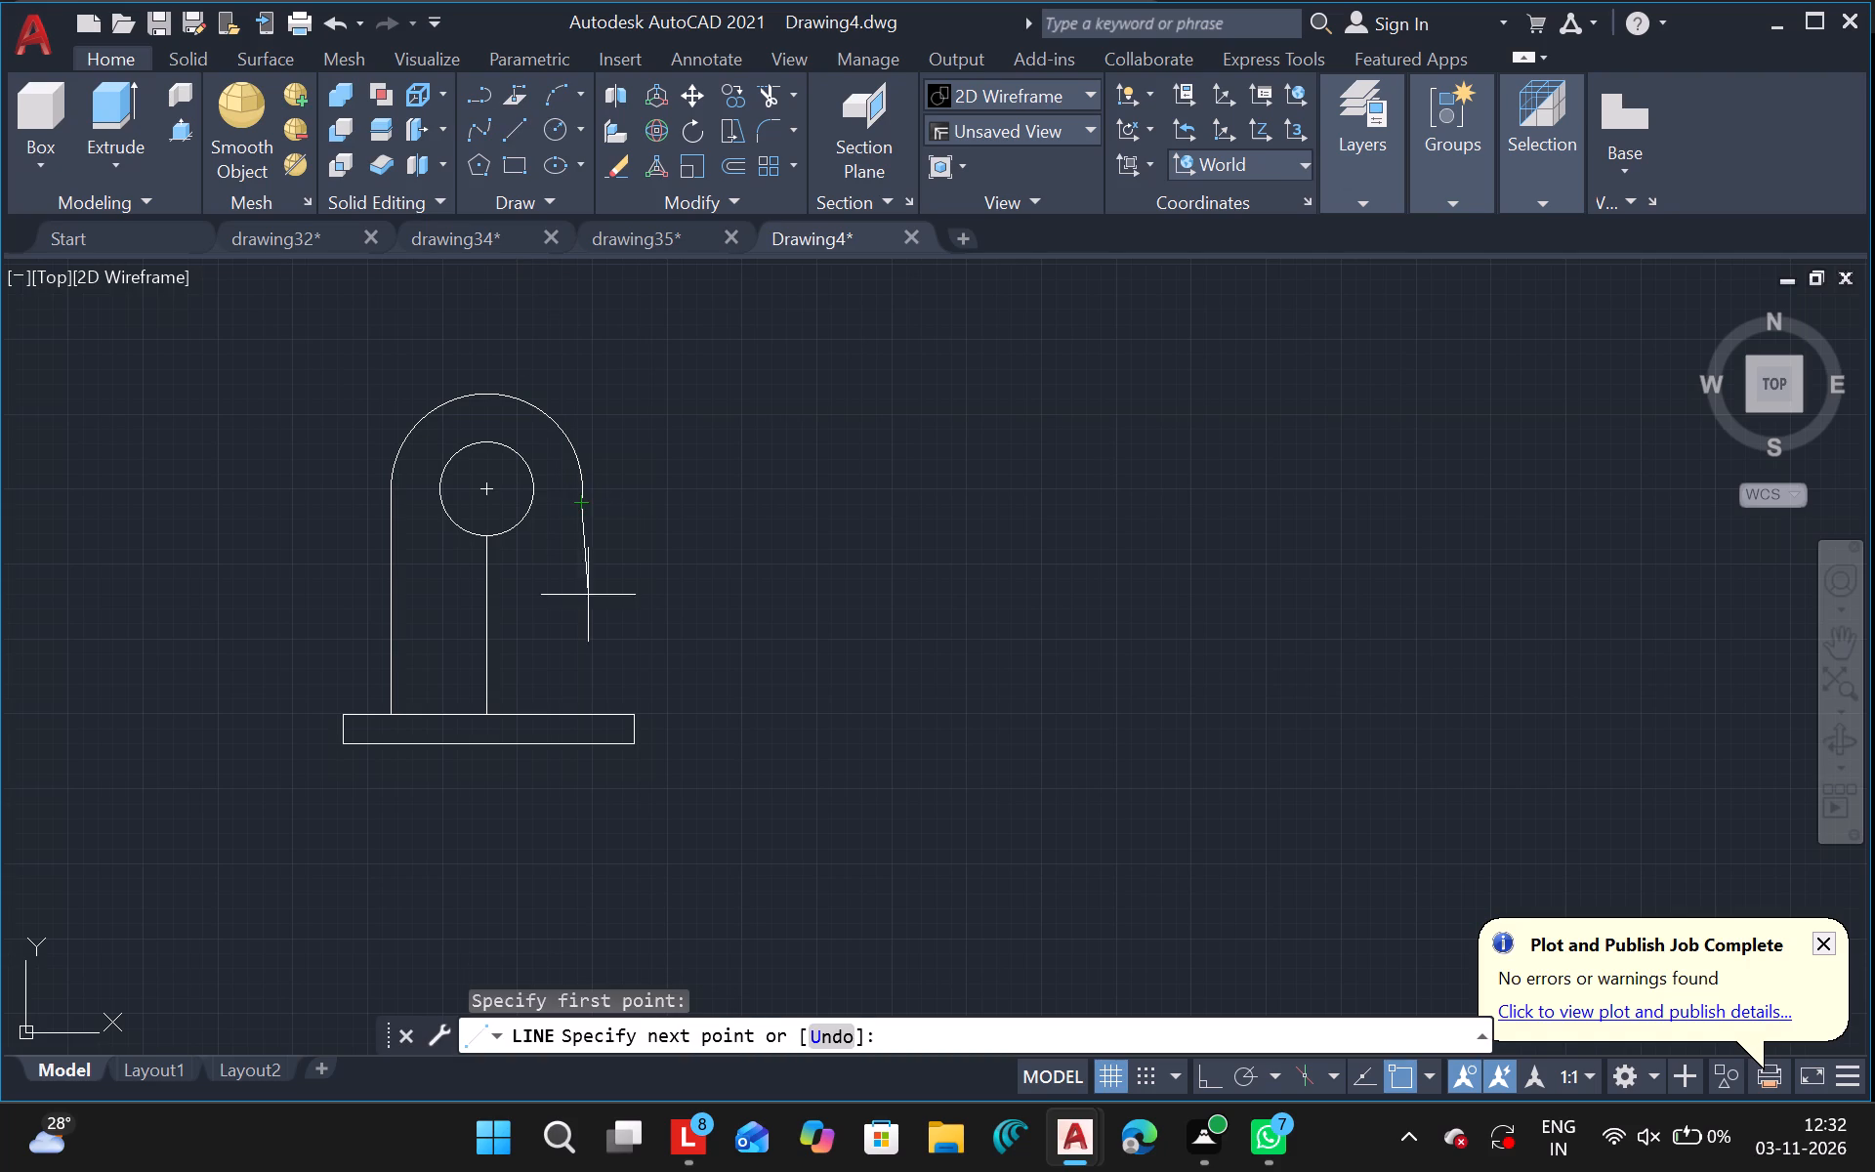
{"action": "left_click_drag", "start_coordinate": [588, 610], "coordinate": [588, 670]}
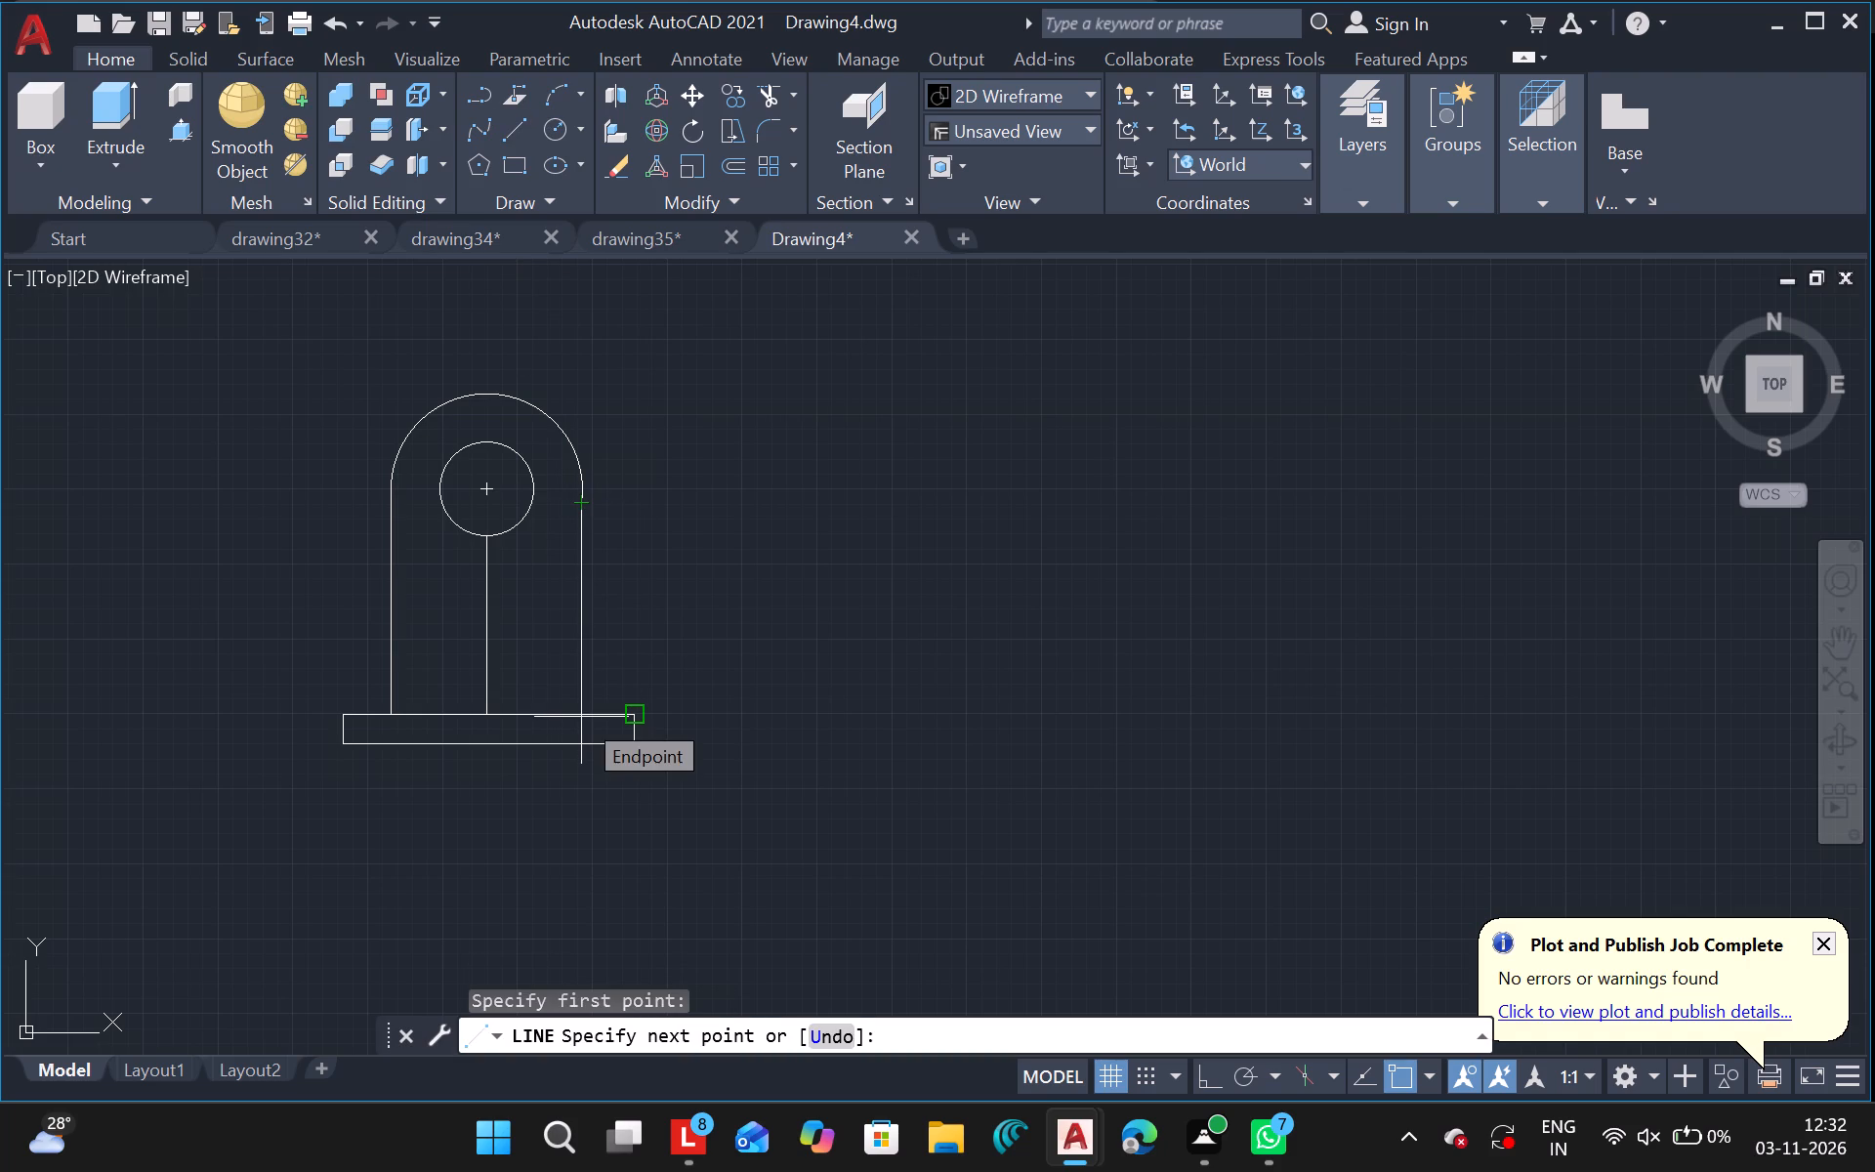
{"action": "left_click", "coordinate": [581, 717]}
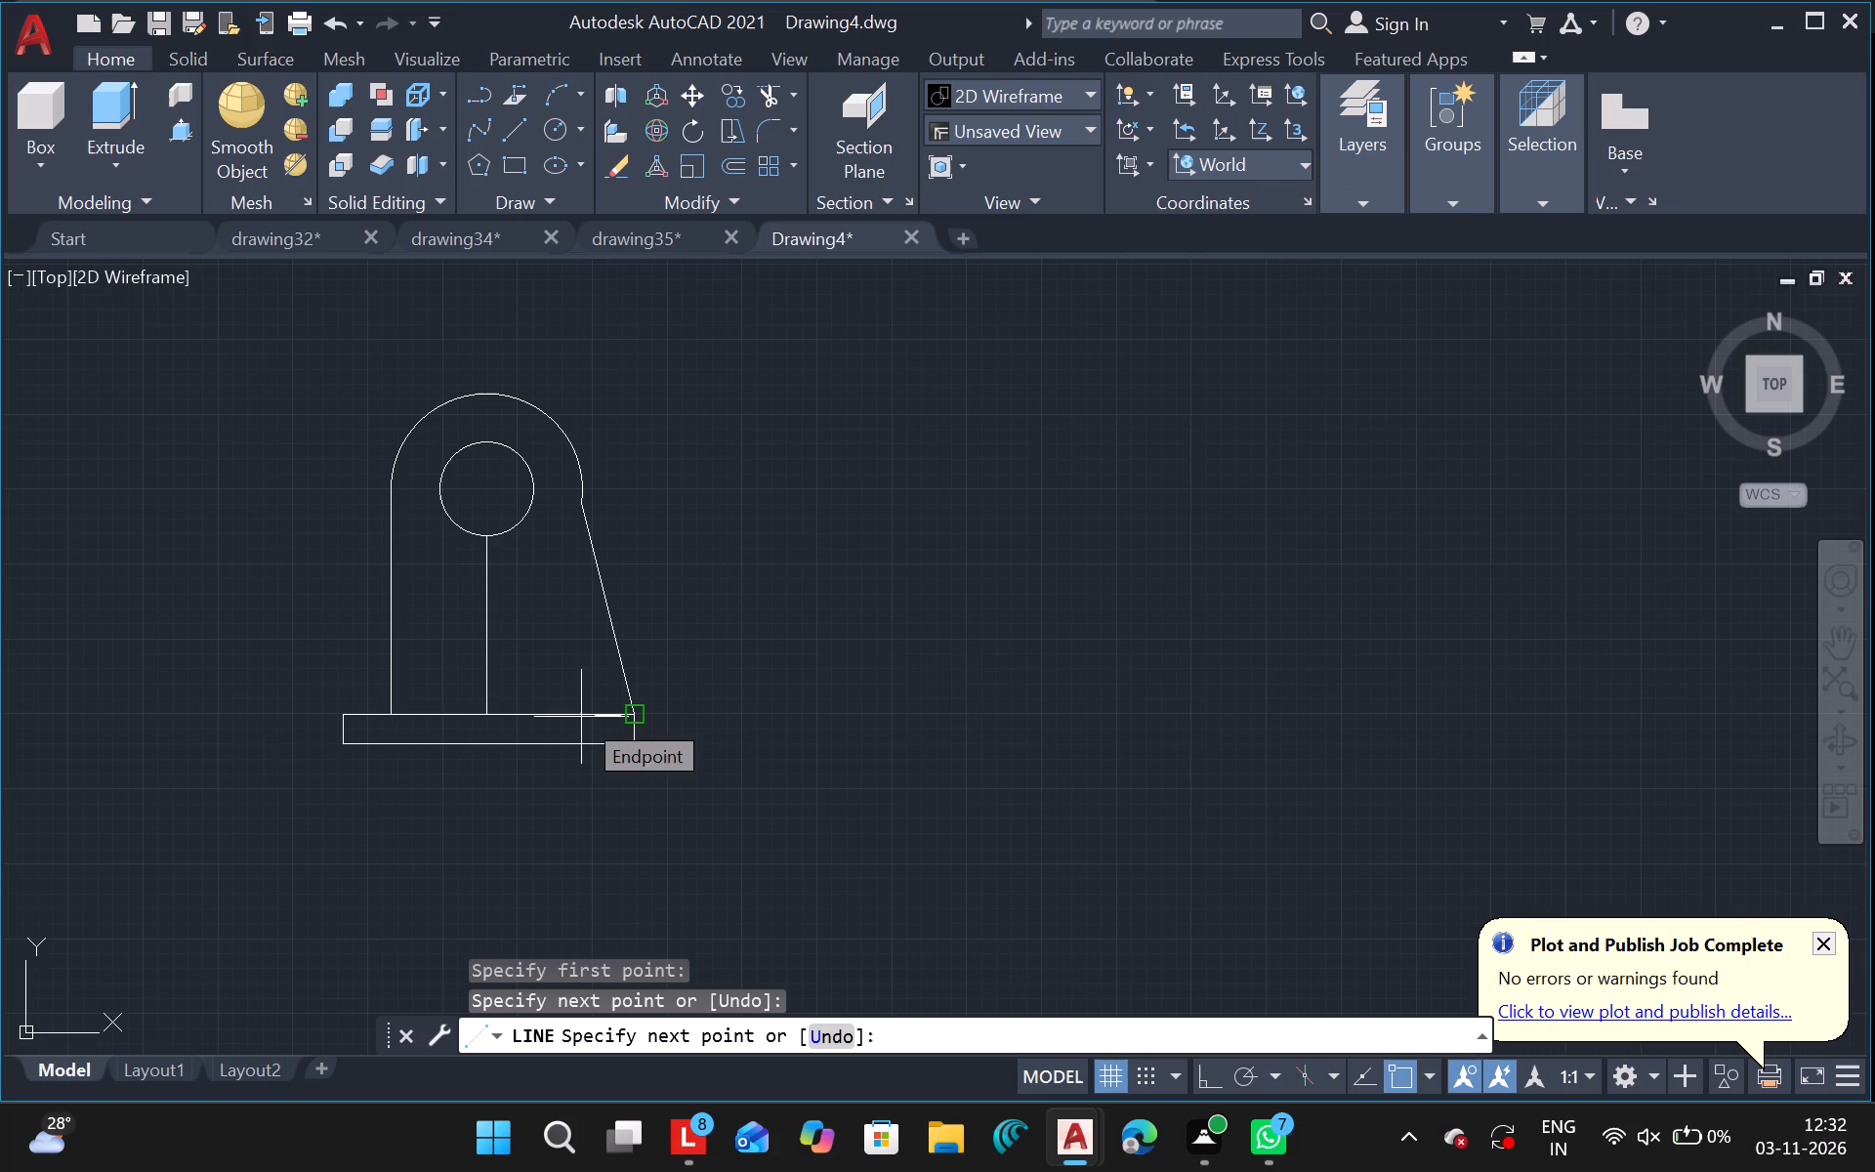
{"action": "key", "text": "ctrl+z"}
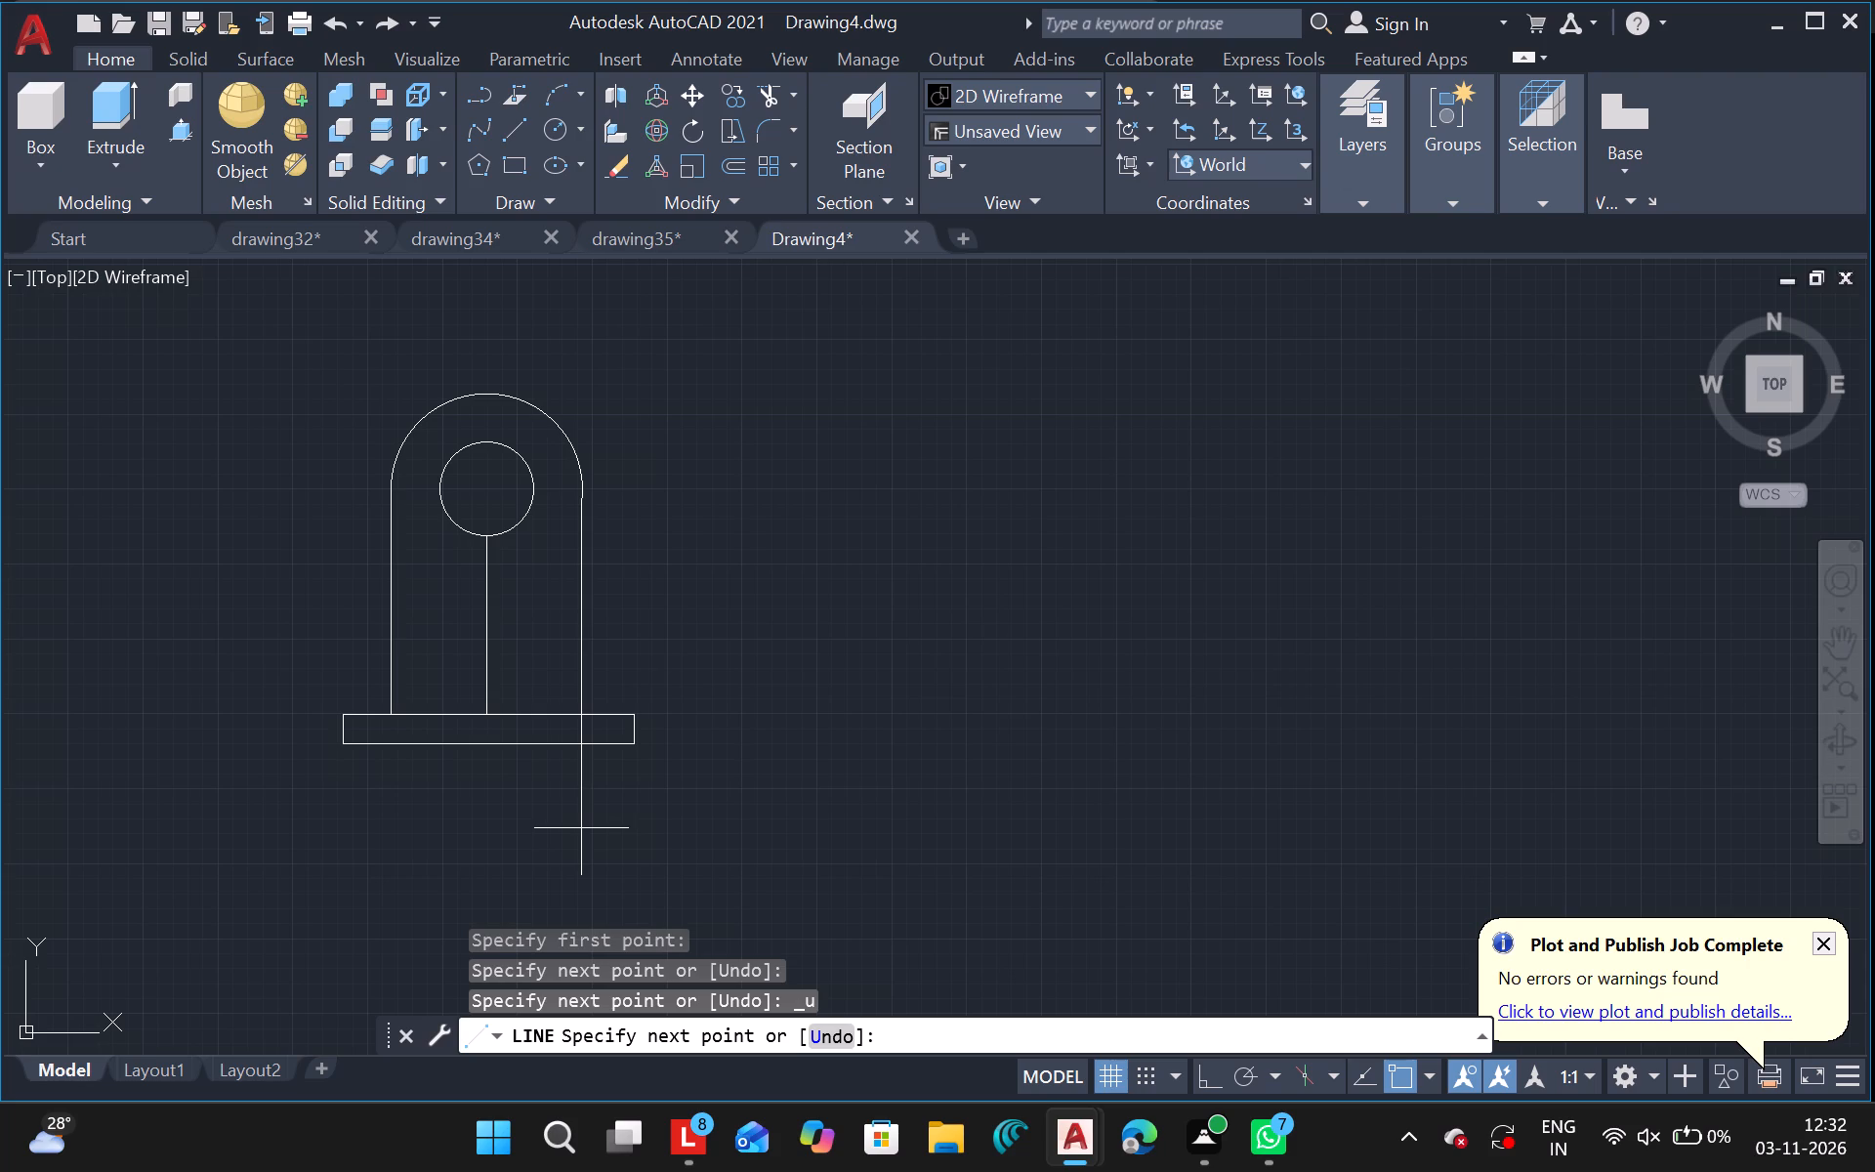
{"action": "left_click", "coordinate": [581, 828]}
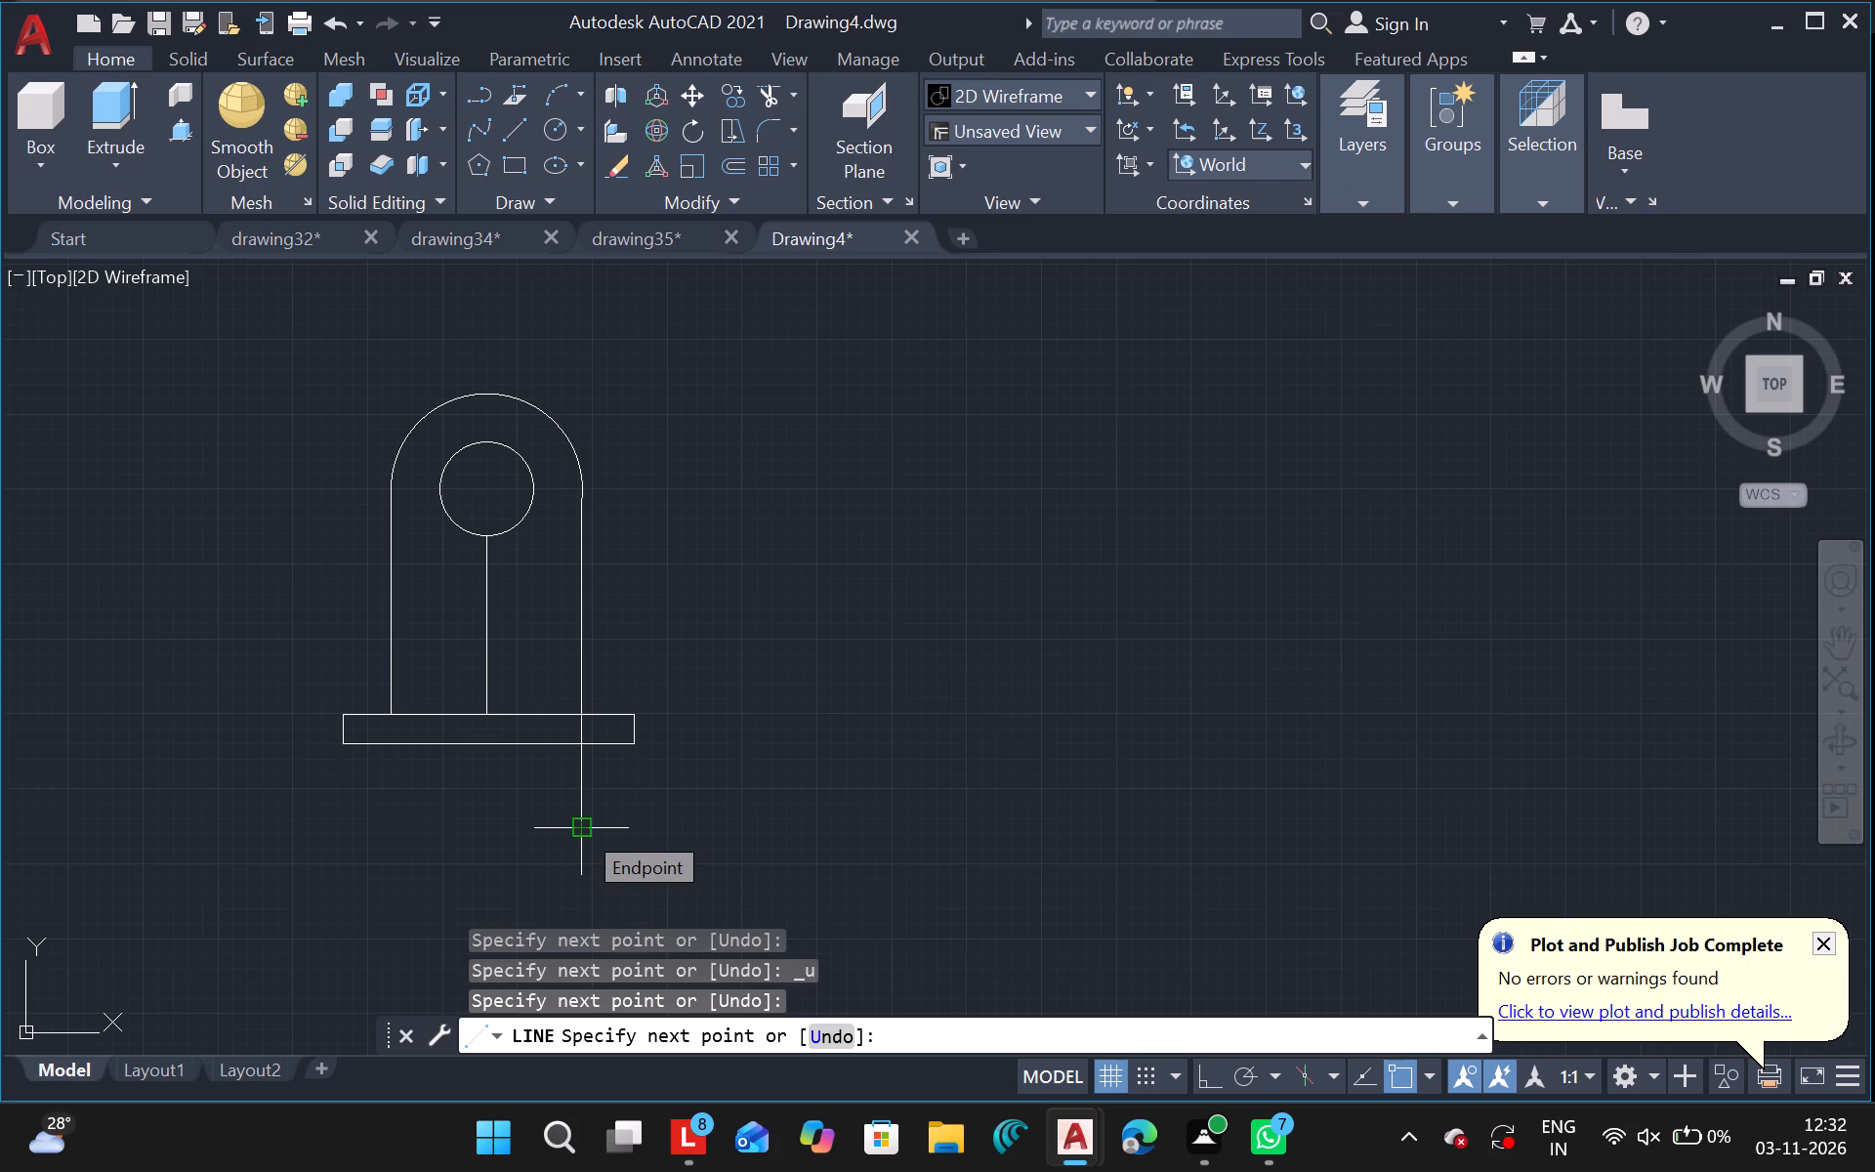
{"action": "key", "text": "Escape"}
Trim the new right line inside and below the base, so it ends at the base's top edge.
{"action": "type", "text": "tr"}
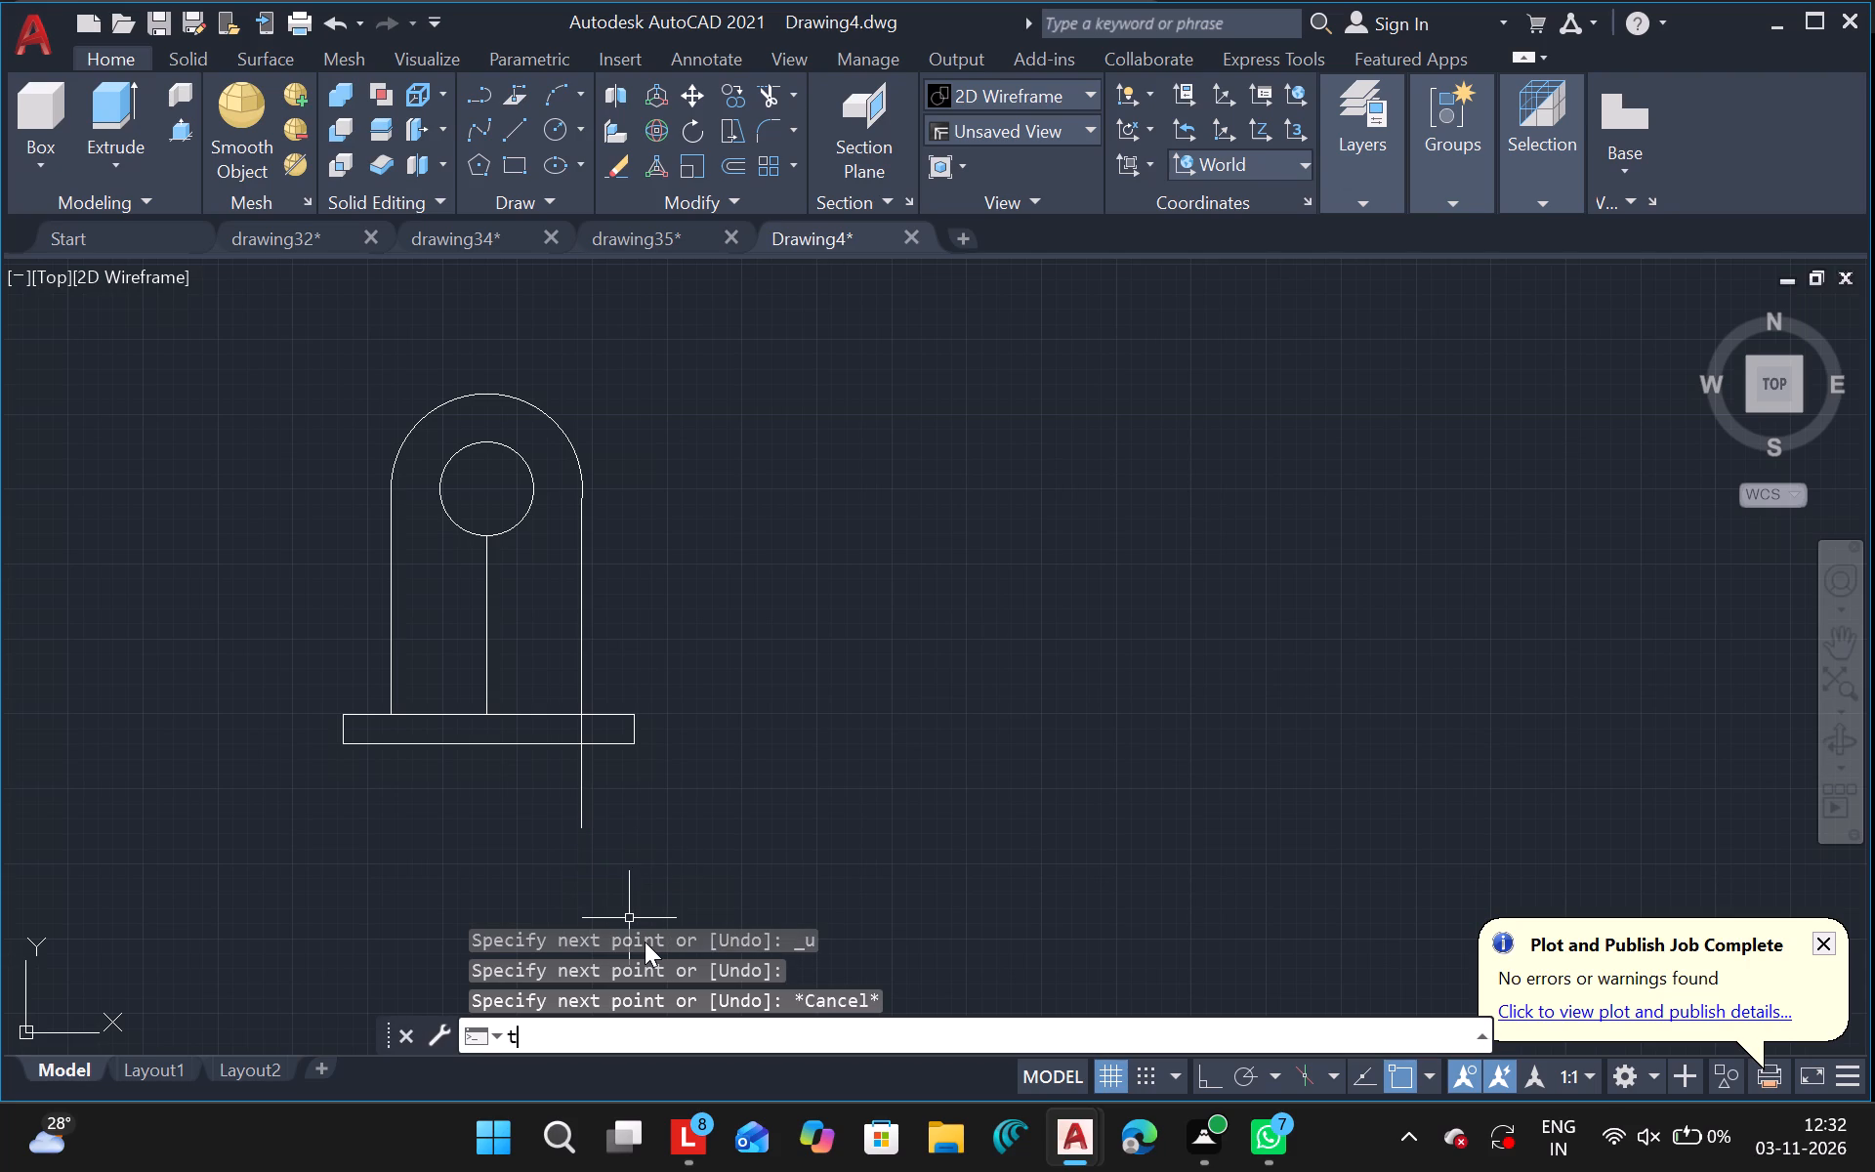
{"action": "left_click", "coordinate": [544, 741]}
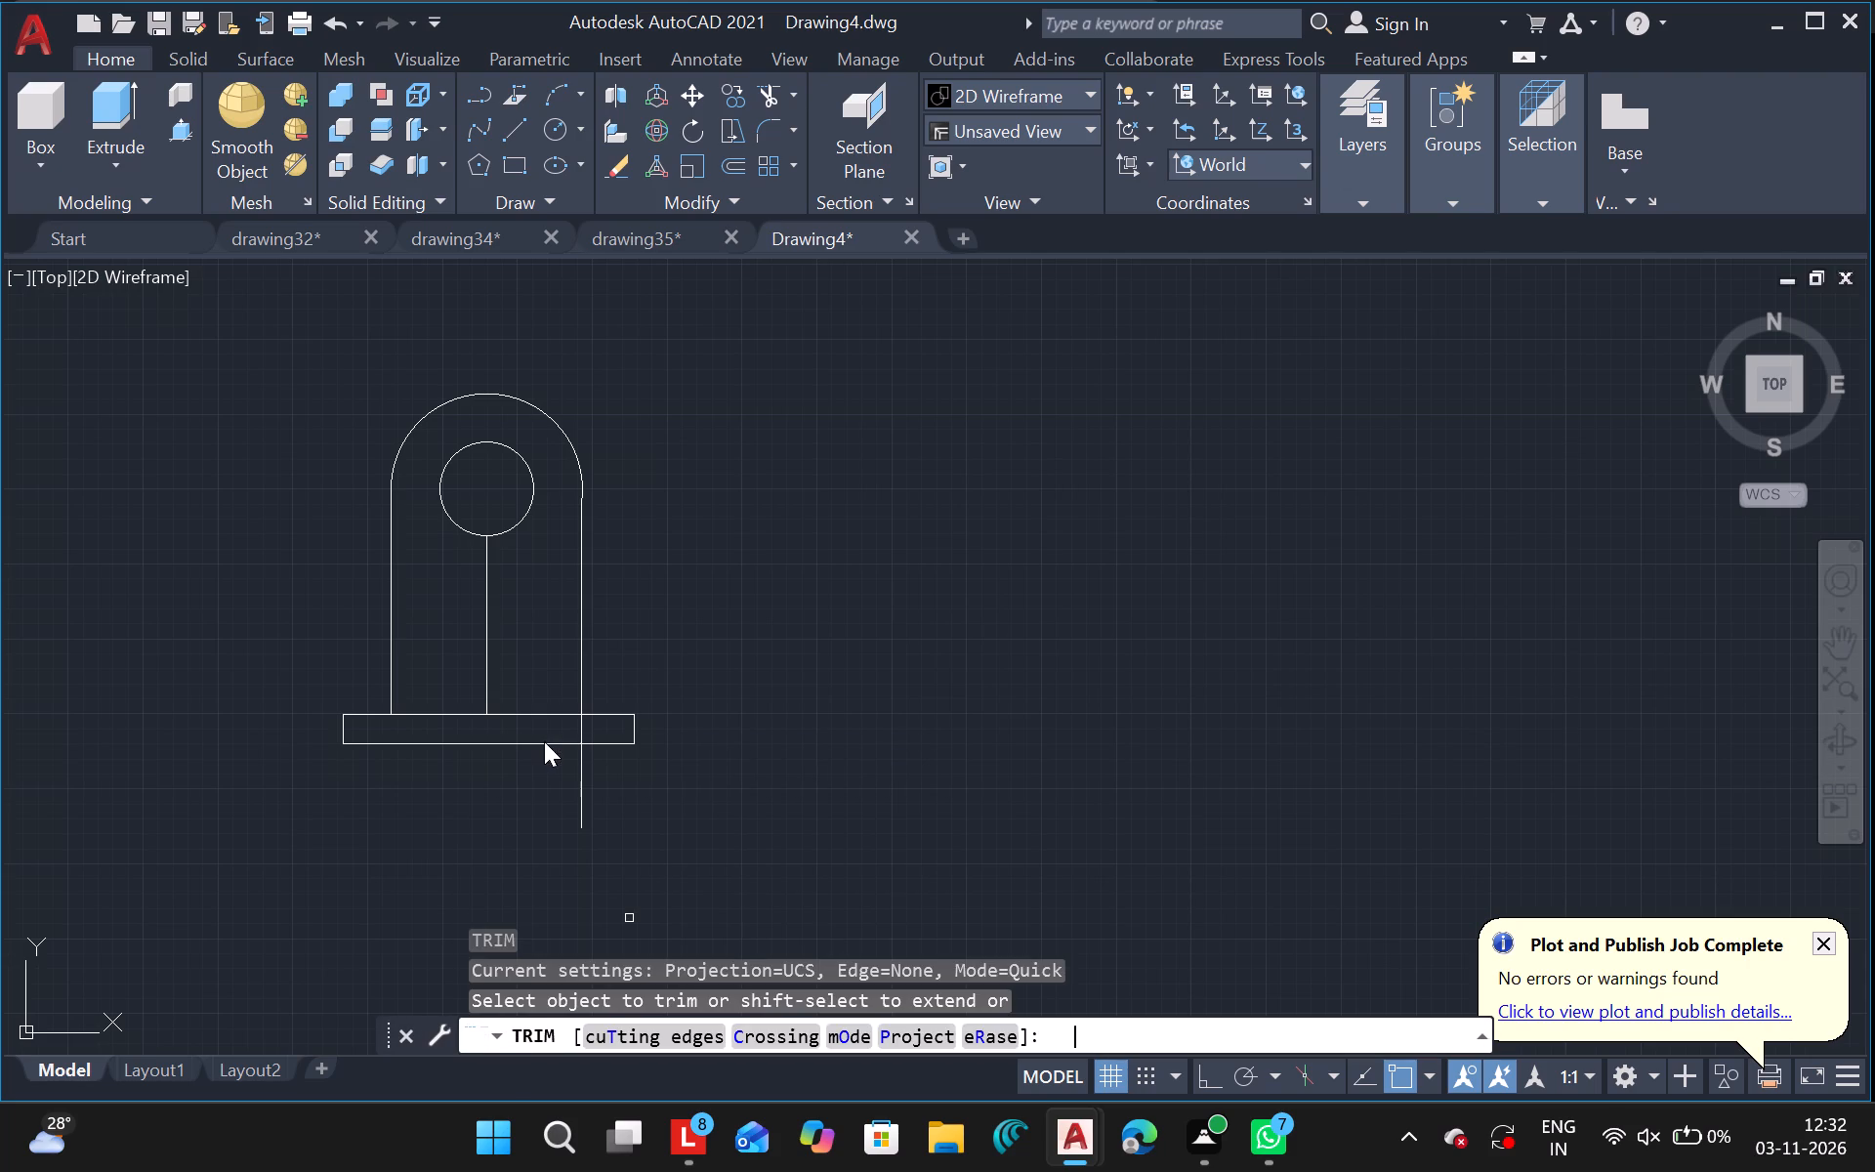
{"action": "left_click_drag", "start_coordinate": [556, 725], "coordinate": [588, 726]}
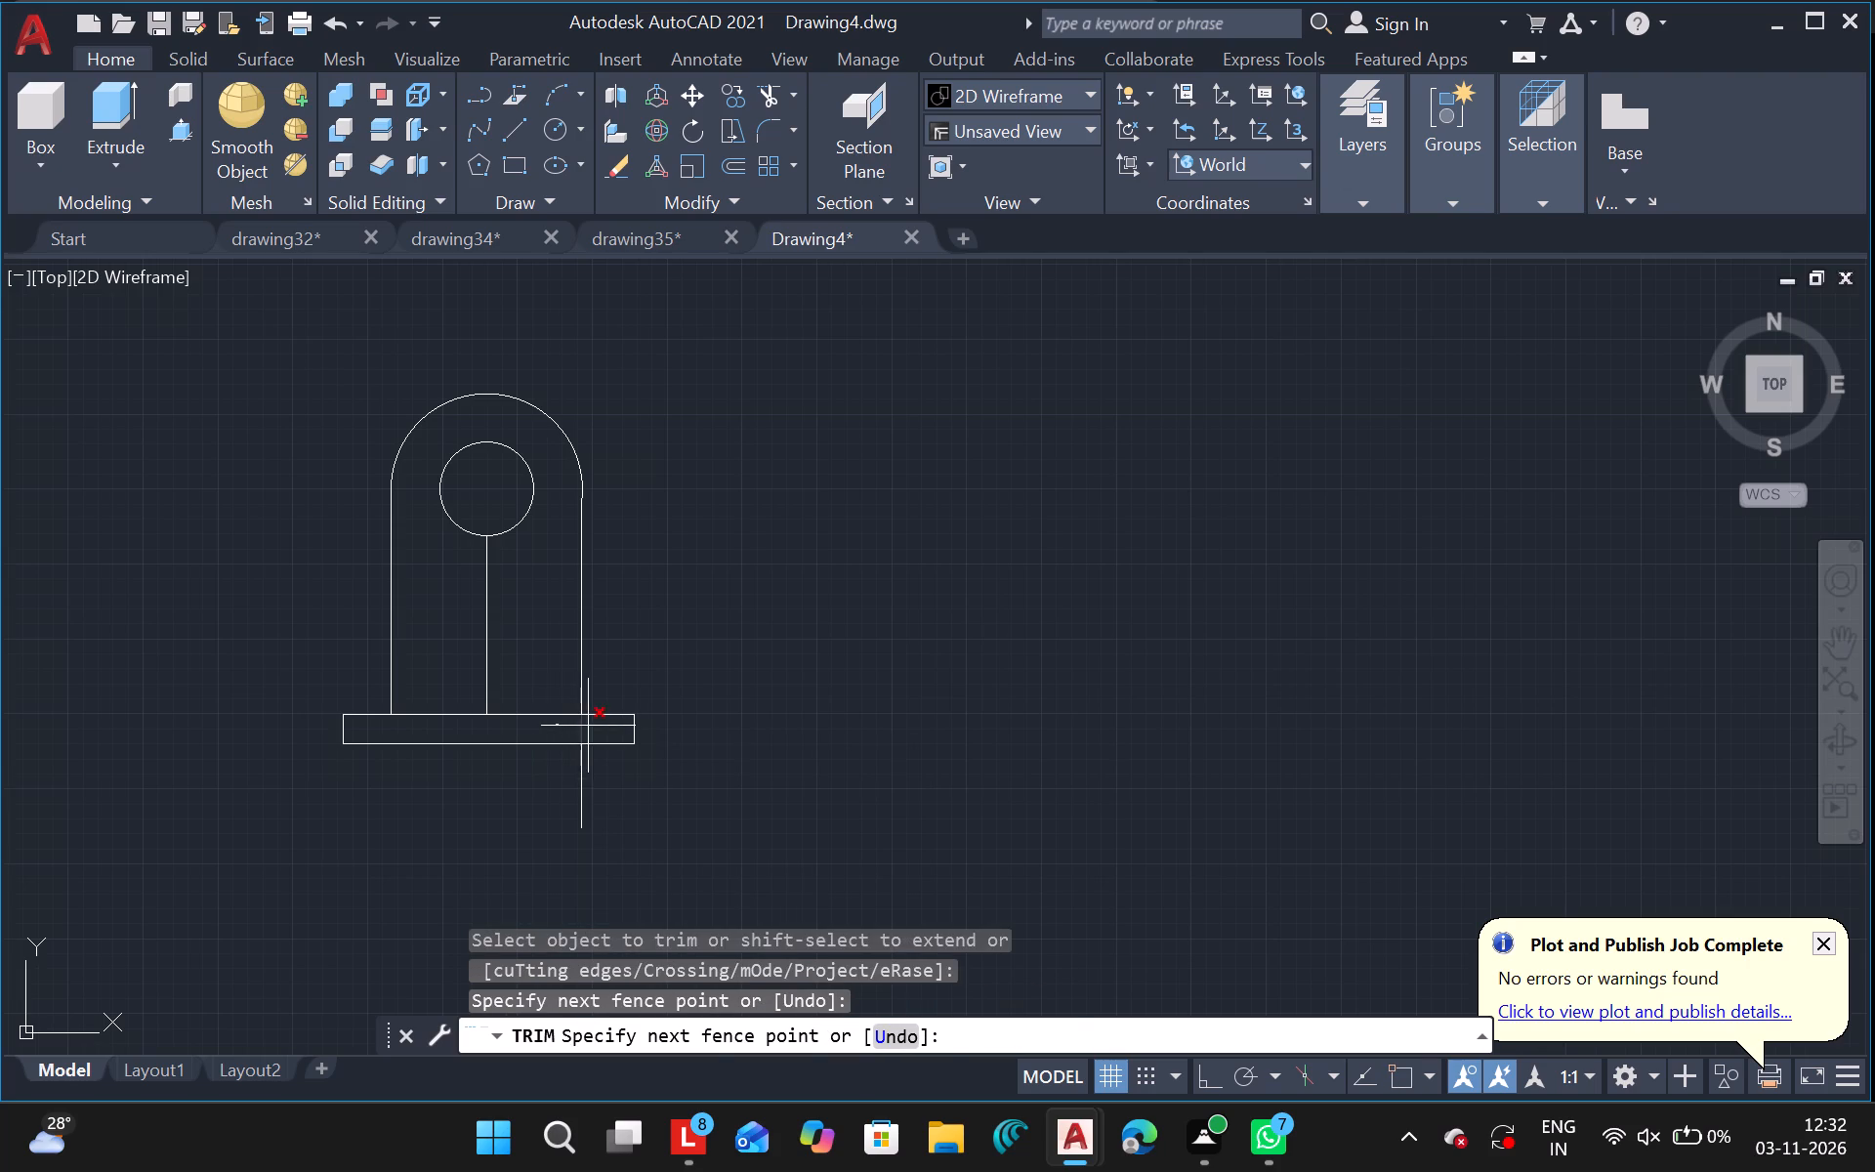
{"action": "left_click_drag", "start_coordinate": [588, 726], "coordinate": [601, 726]}
{"action": "left_click", "coordinate": [584, 781]}
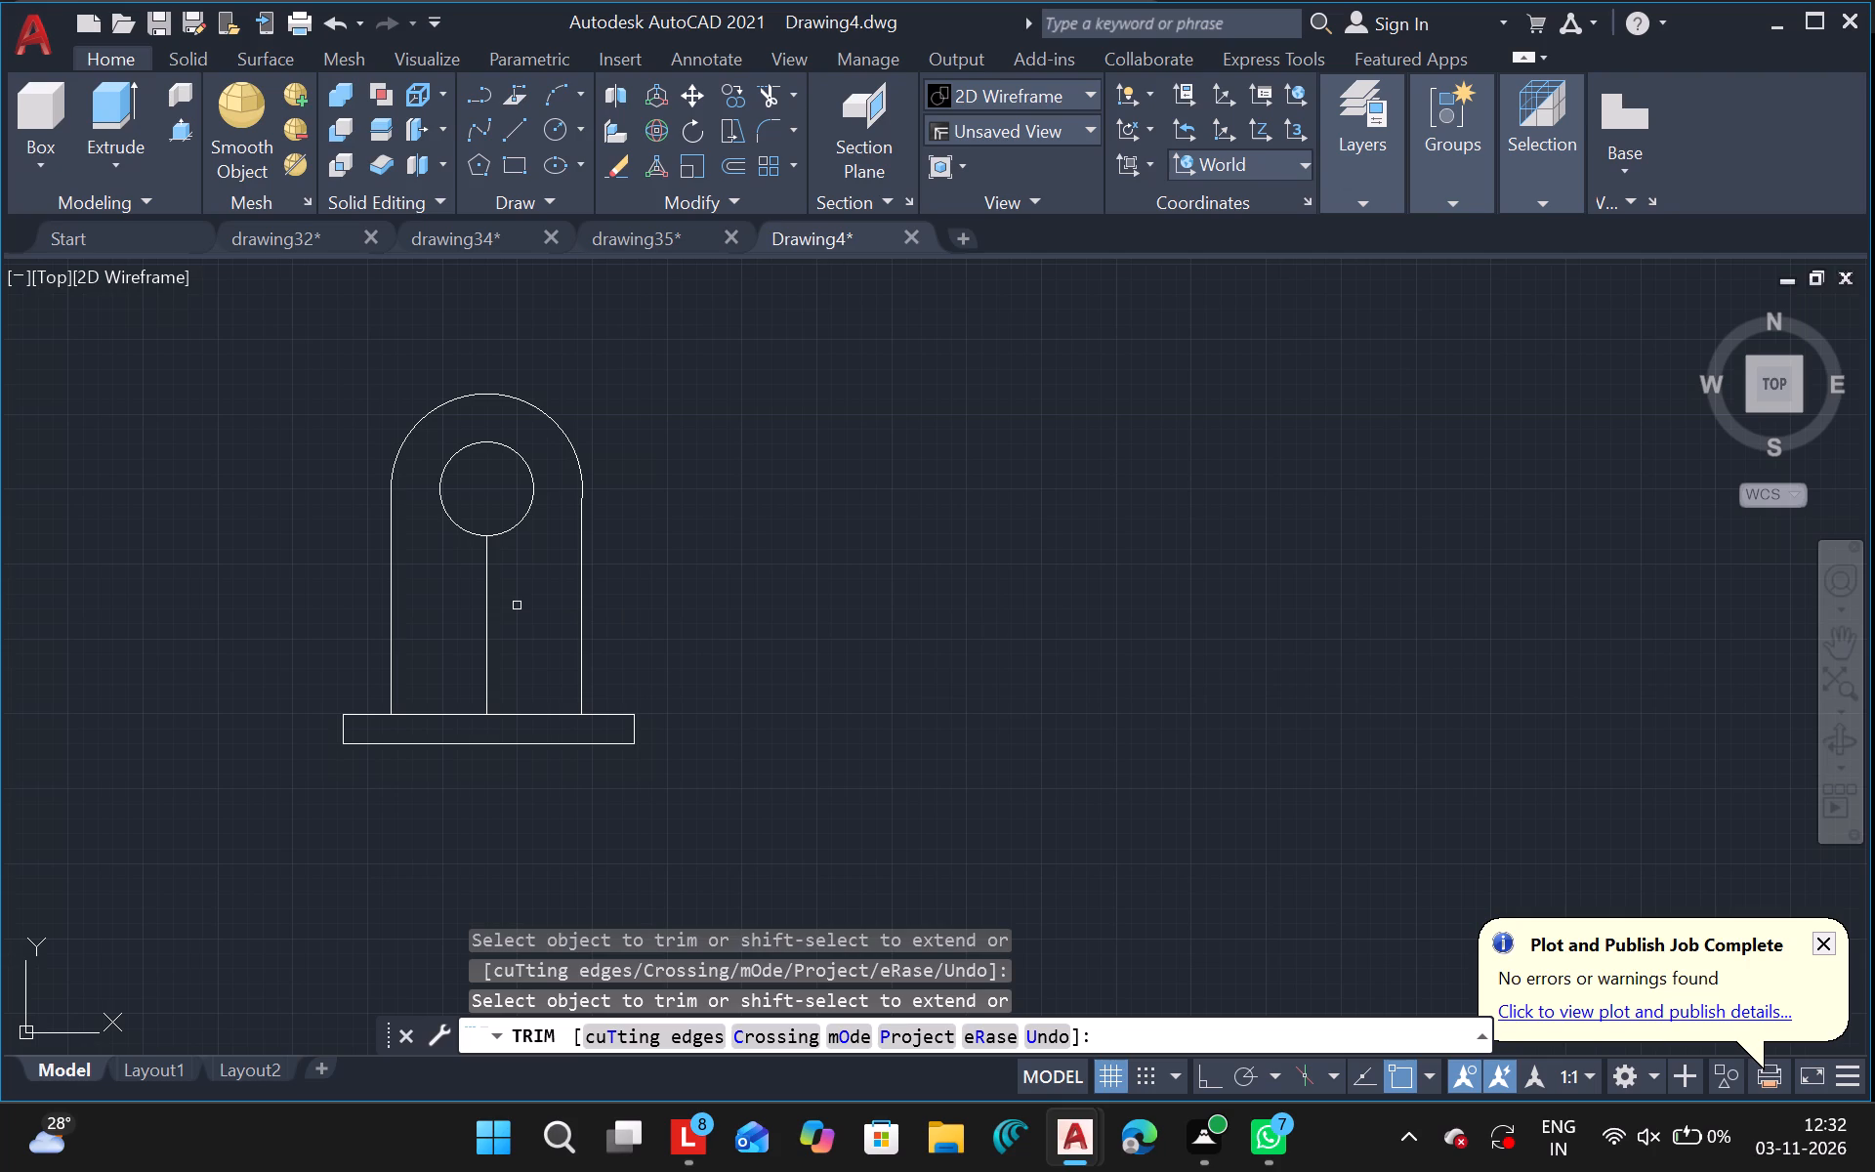
{"action": "key", "text": "Escape"}
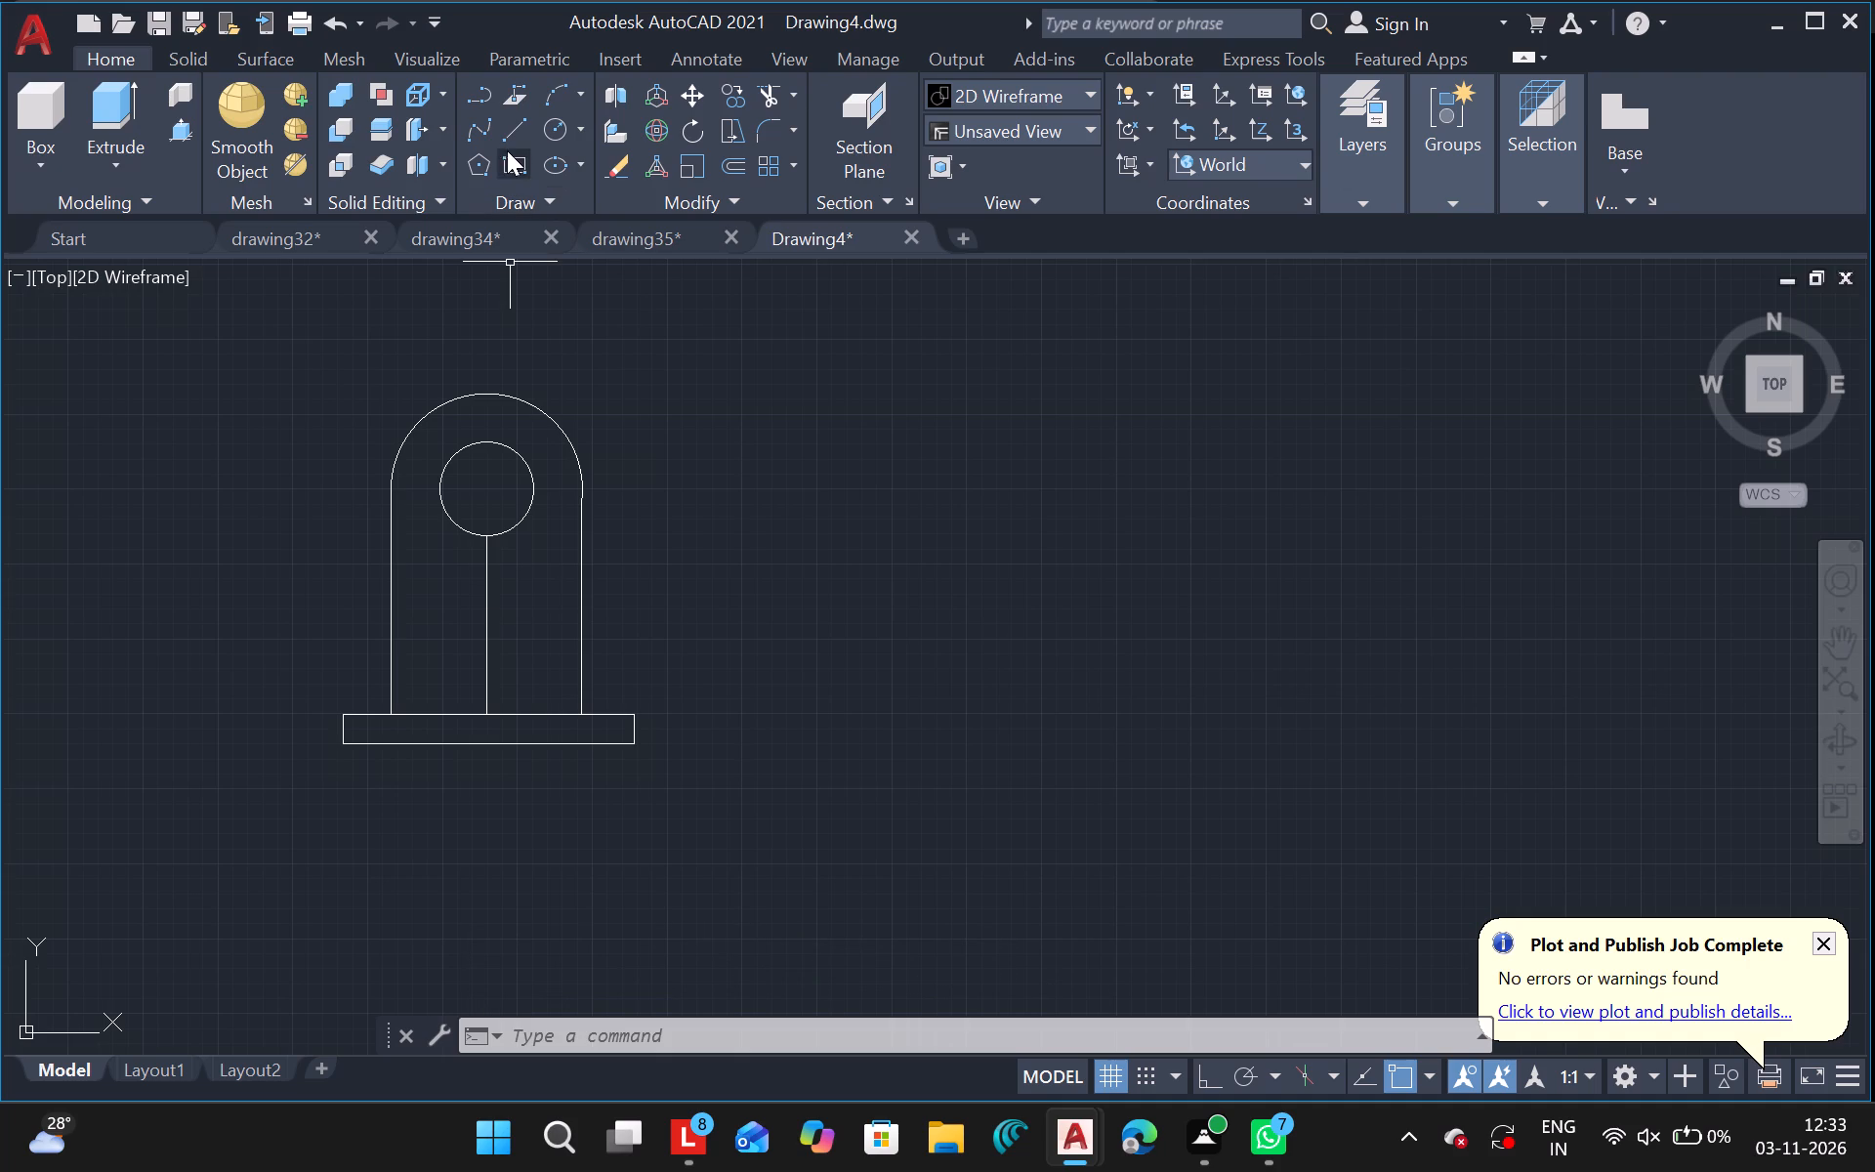
Draw a short horizontal line across the body's left vertical line, a little above the base.
{"action": "left_click", "coordinate": [531, 129]}
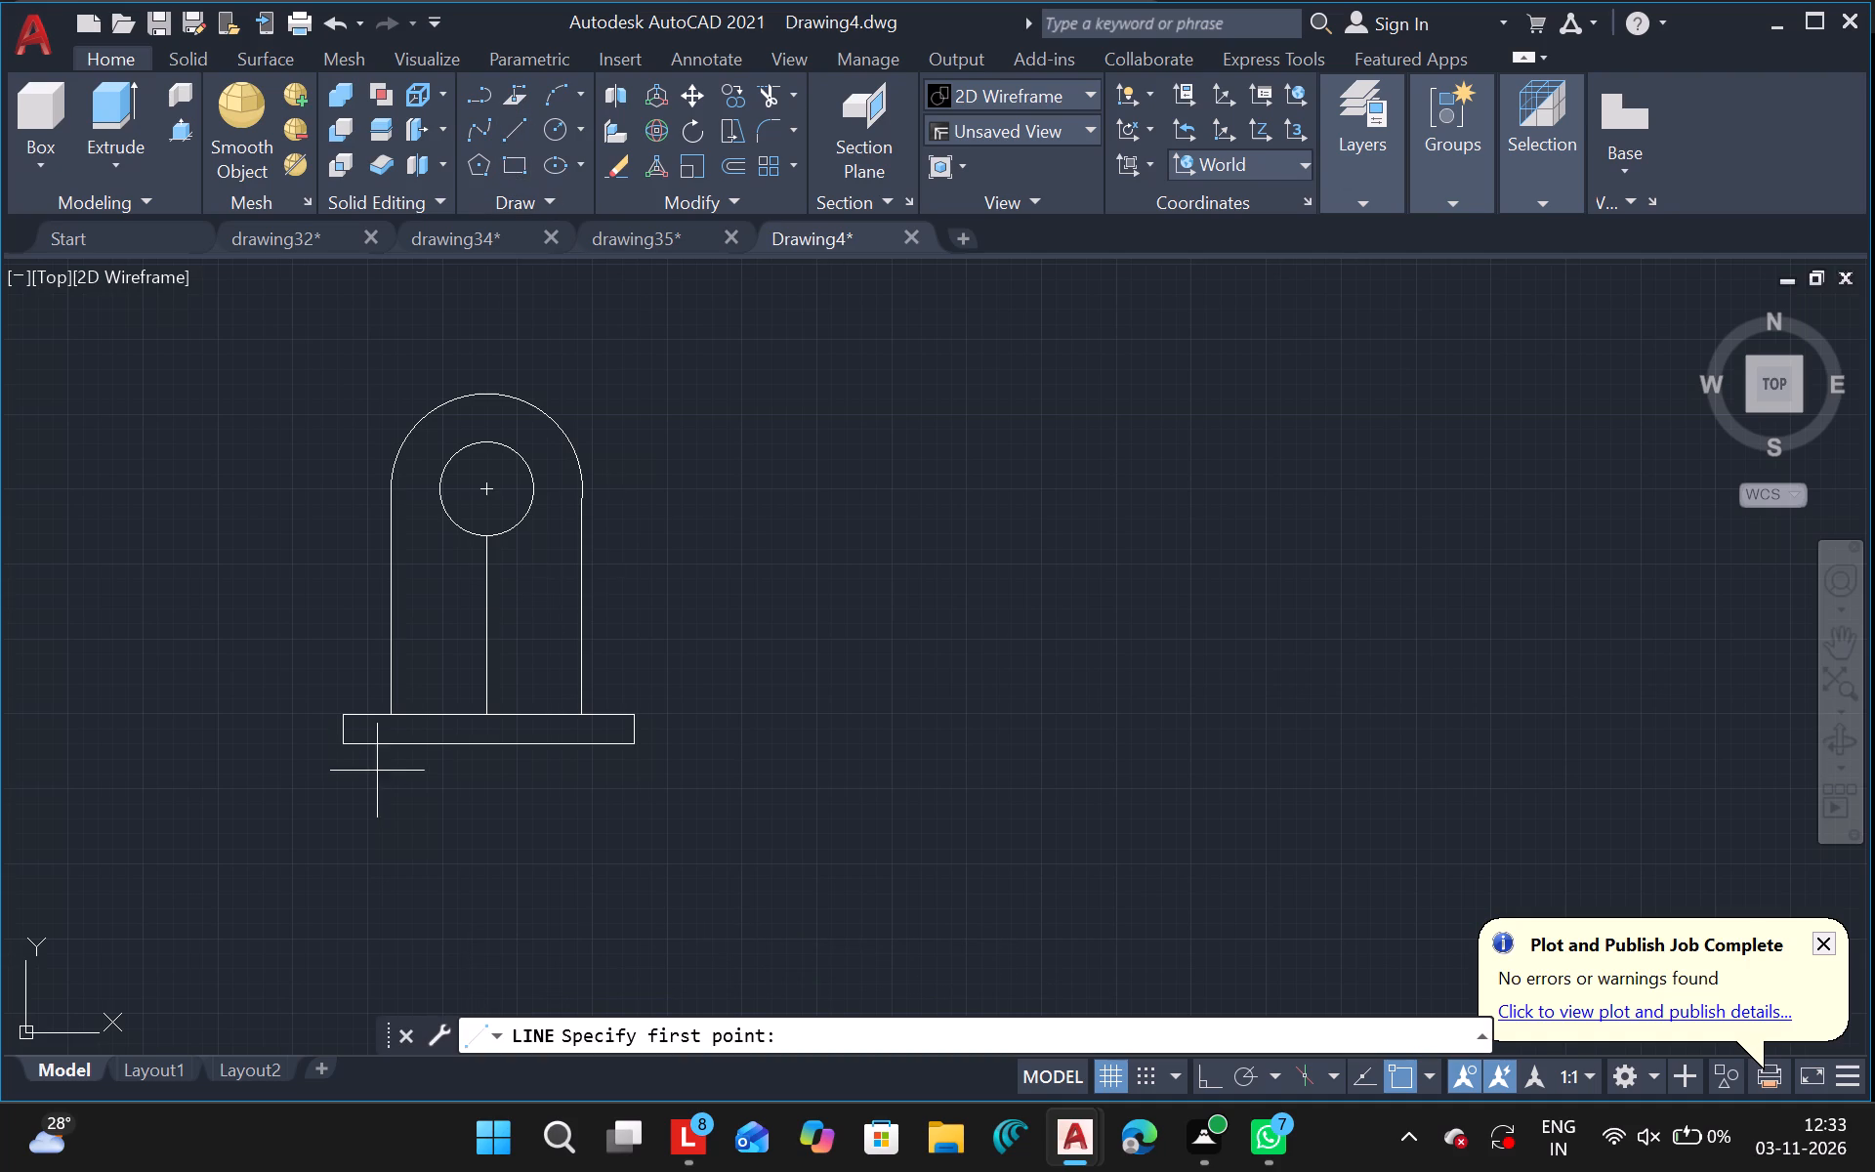
{"action": "left_click_drag", "start_coordinate": [359, 651], "coordinate": [440, 650]}
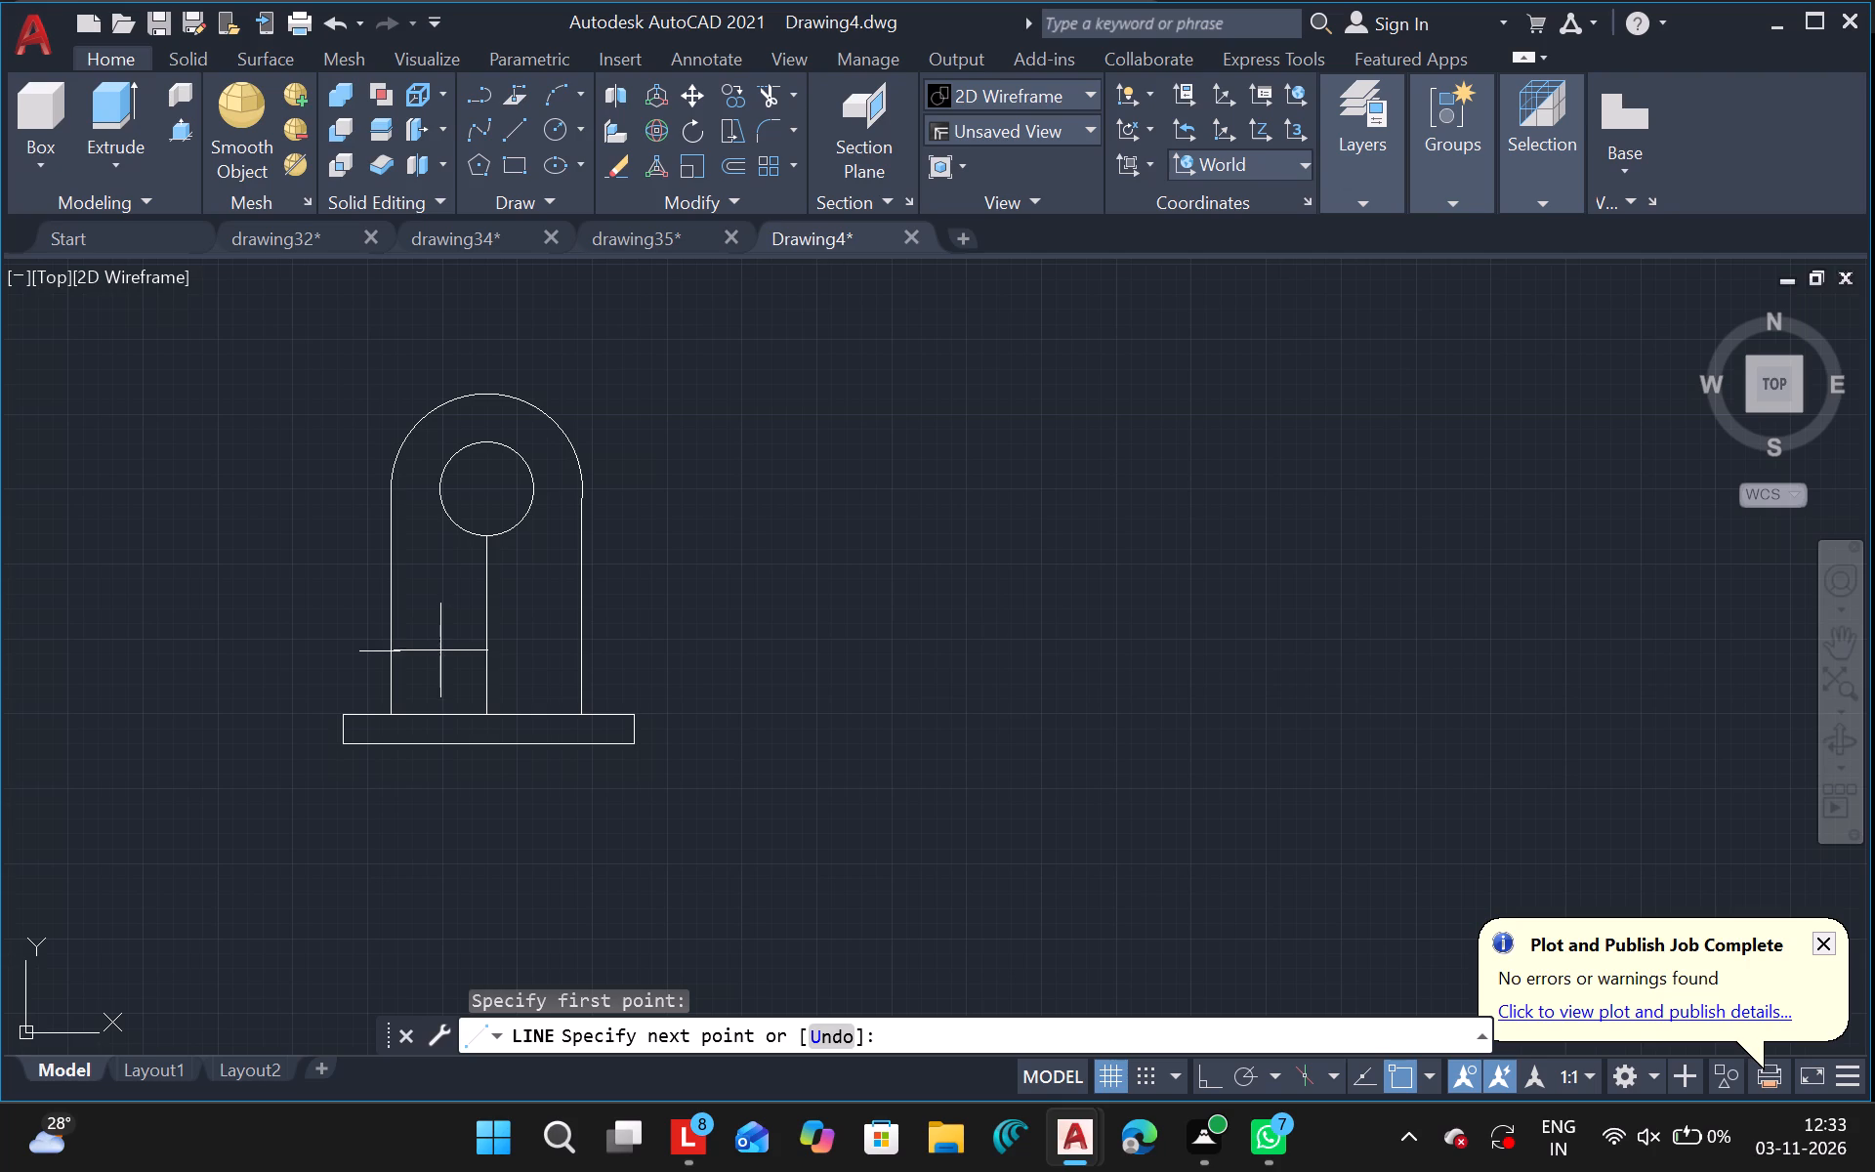
{"action": "left_click_drag", "start_coordinate": [440, 650], "coordinate": [409, 655]}
{"action": "left_click", "coordinate": [409, 655]}
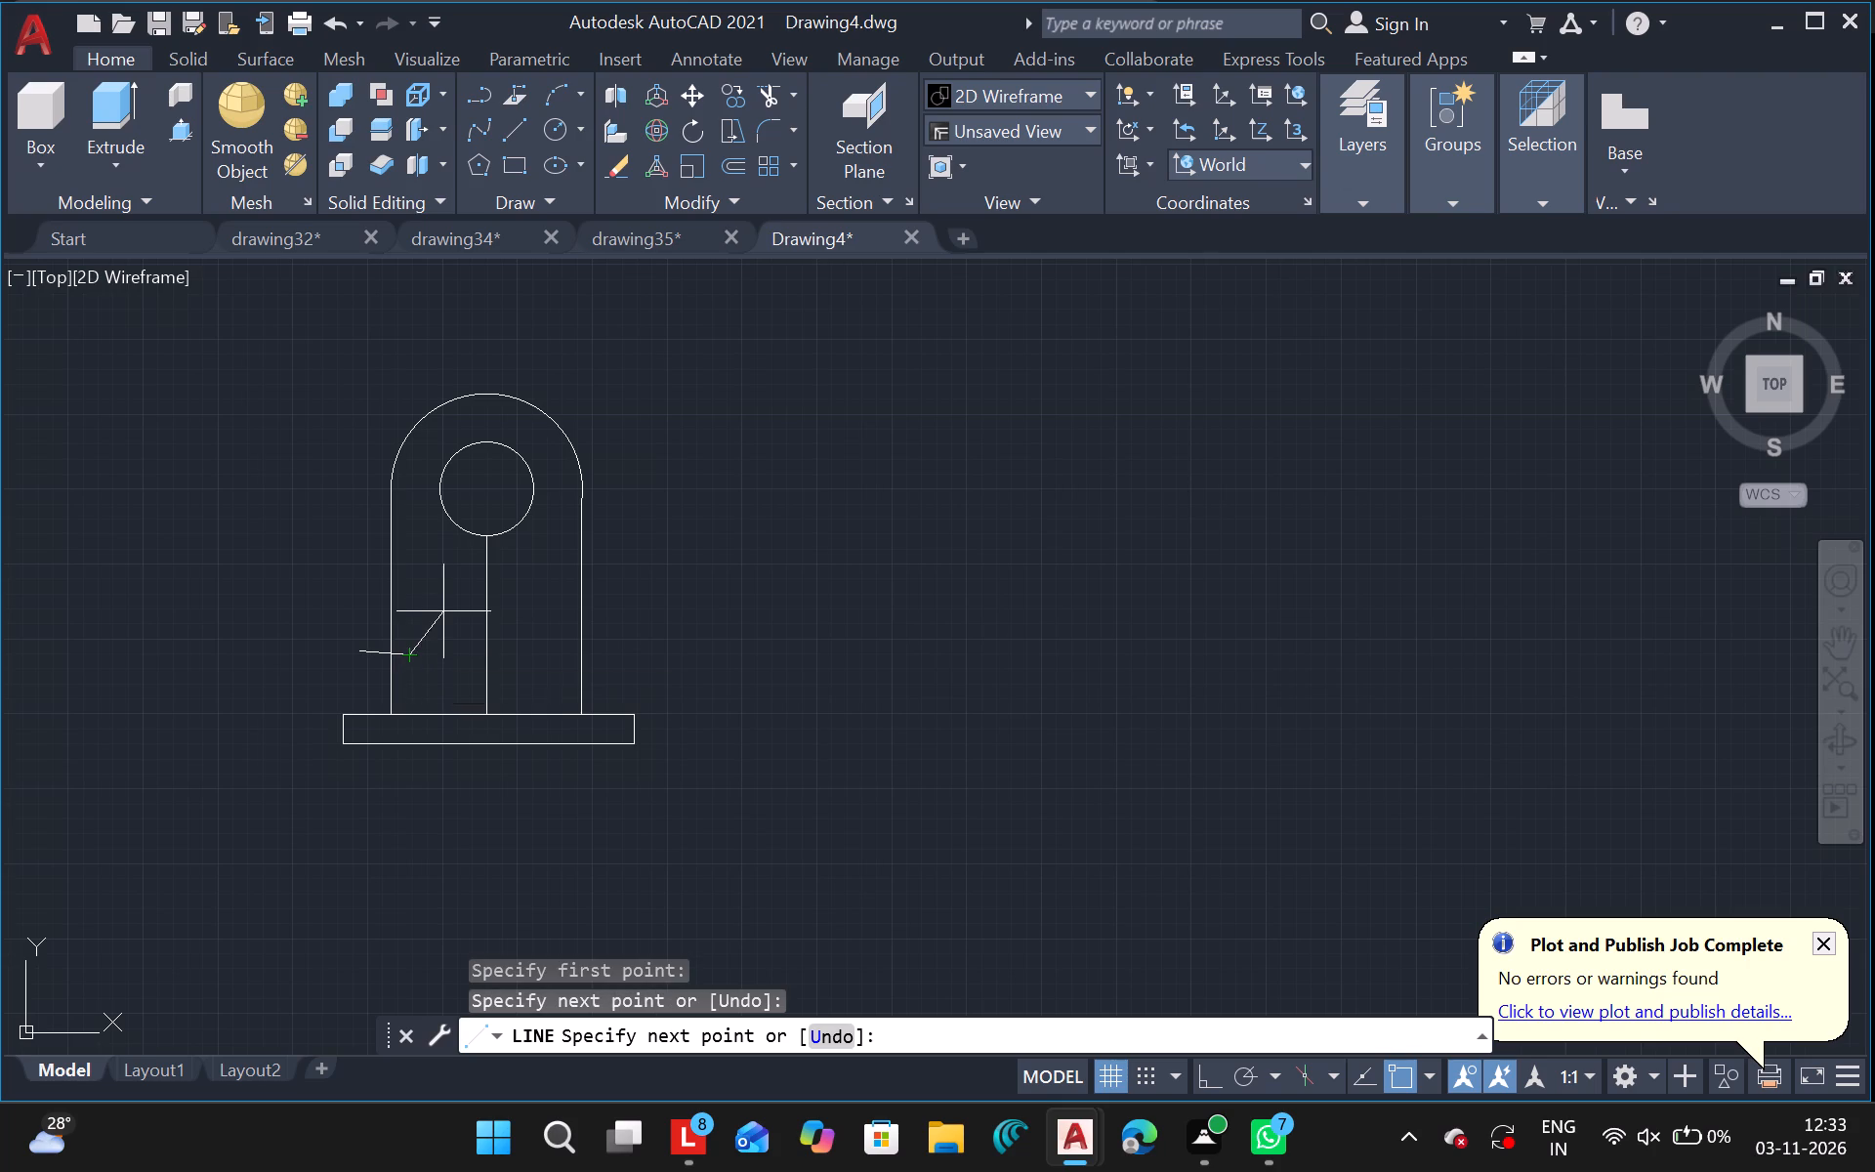
{"action": "key", "text": "ctrl+z"}
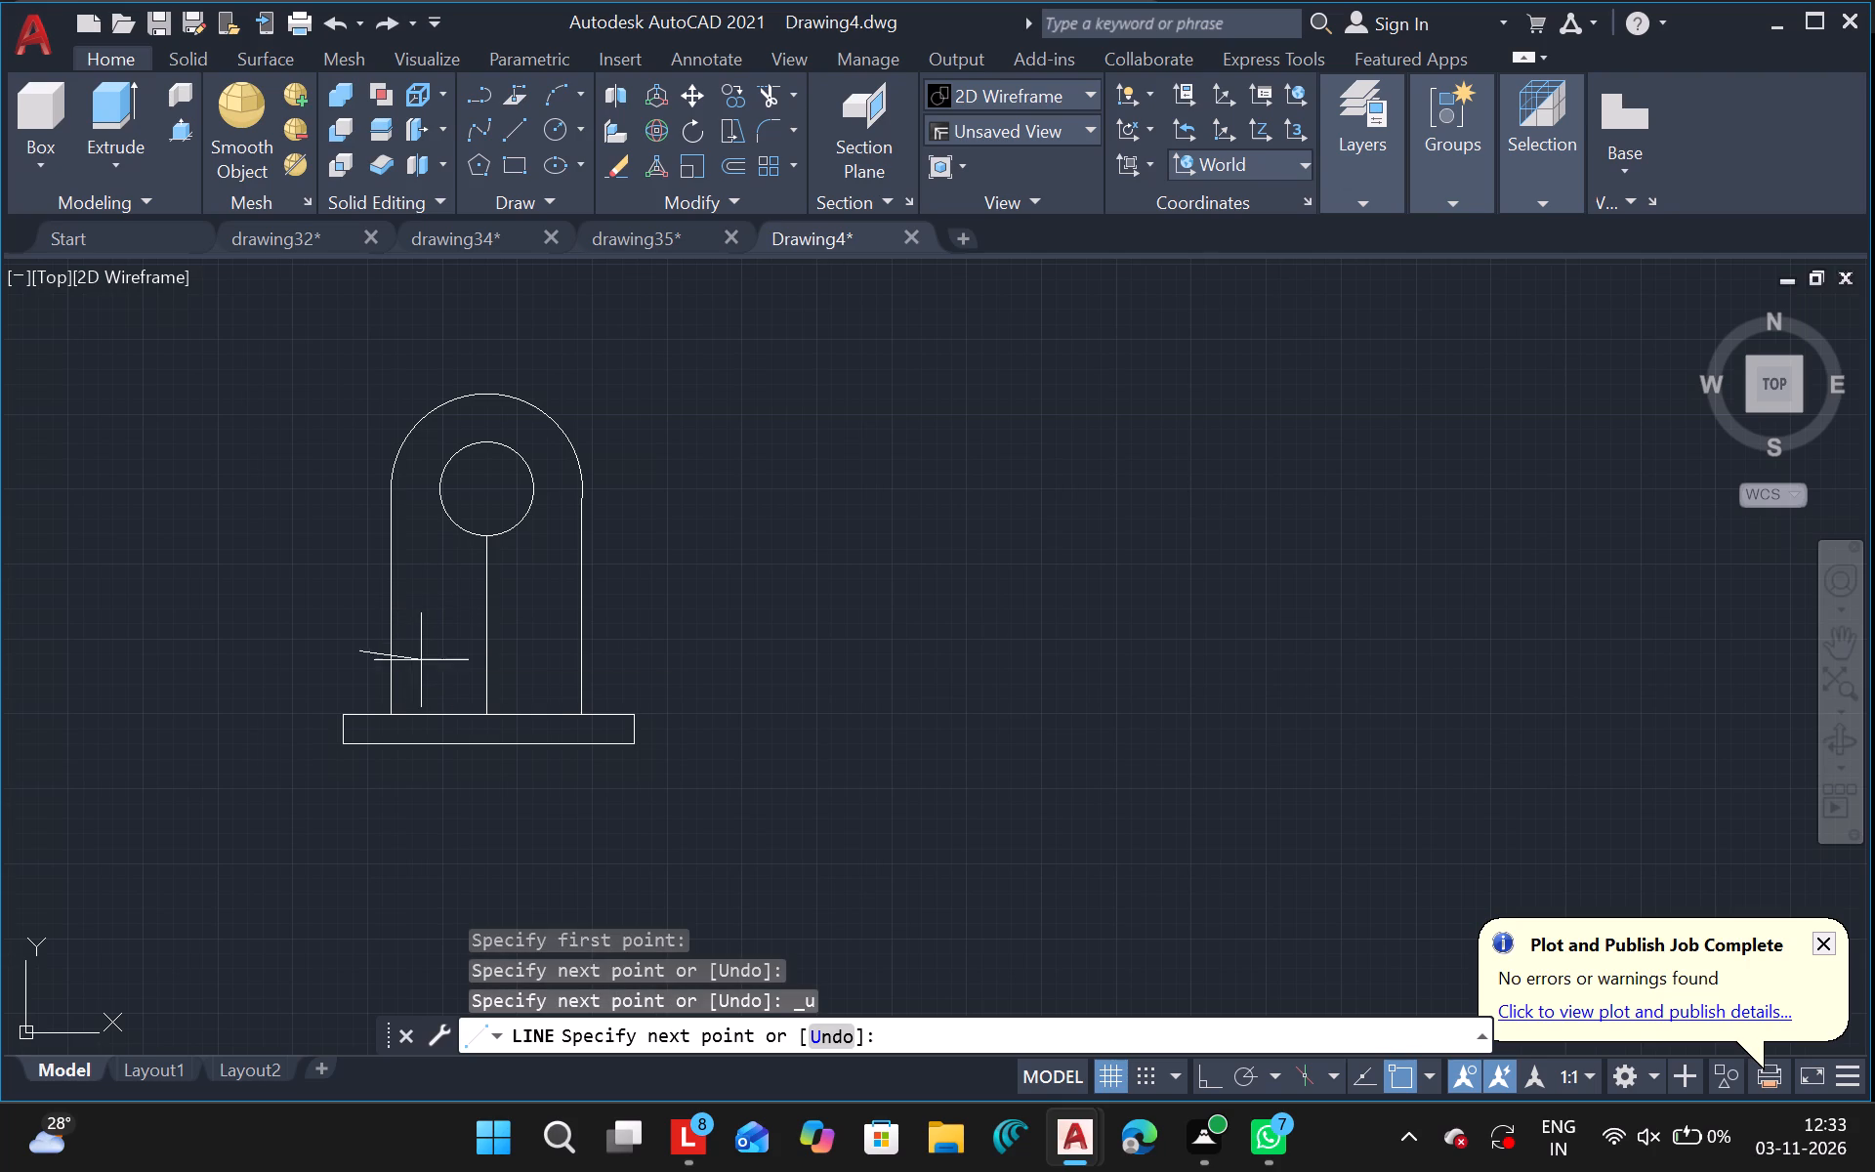
{"action": "left_click", "coordinate": [424, 651]}
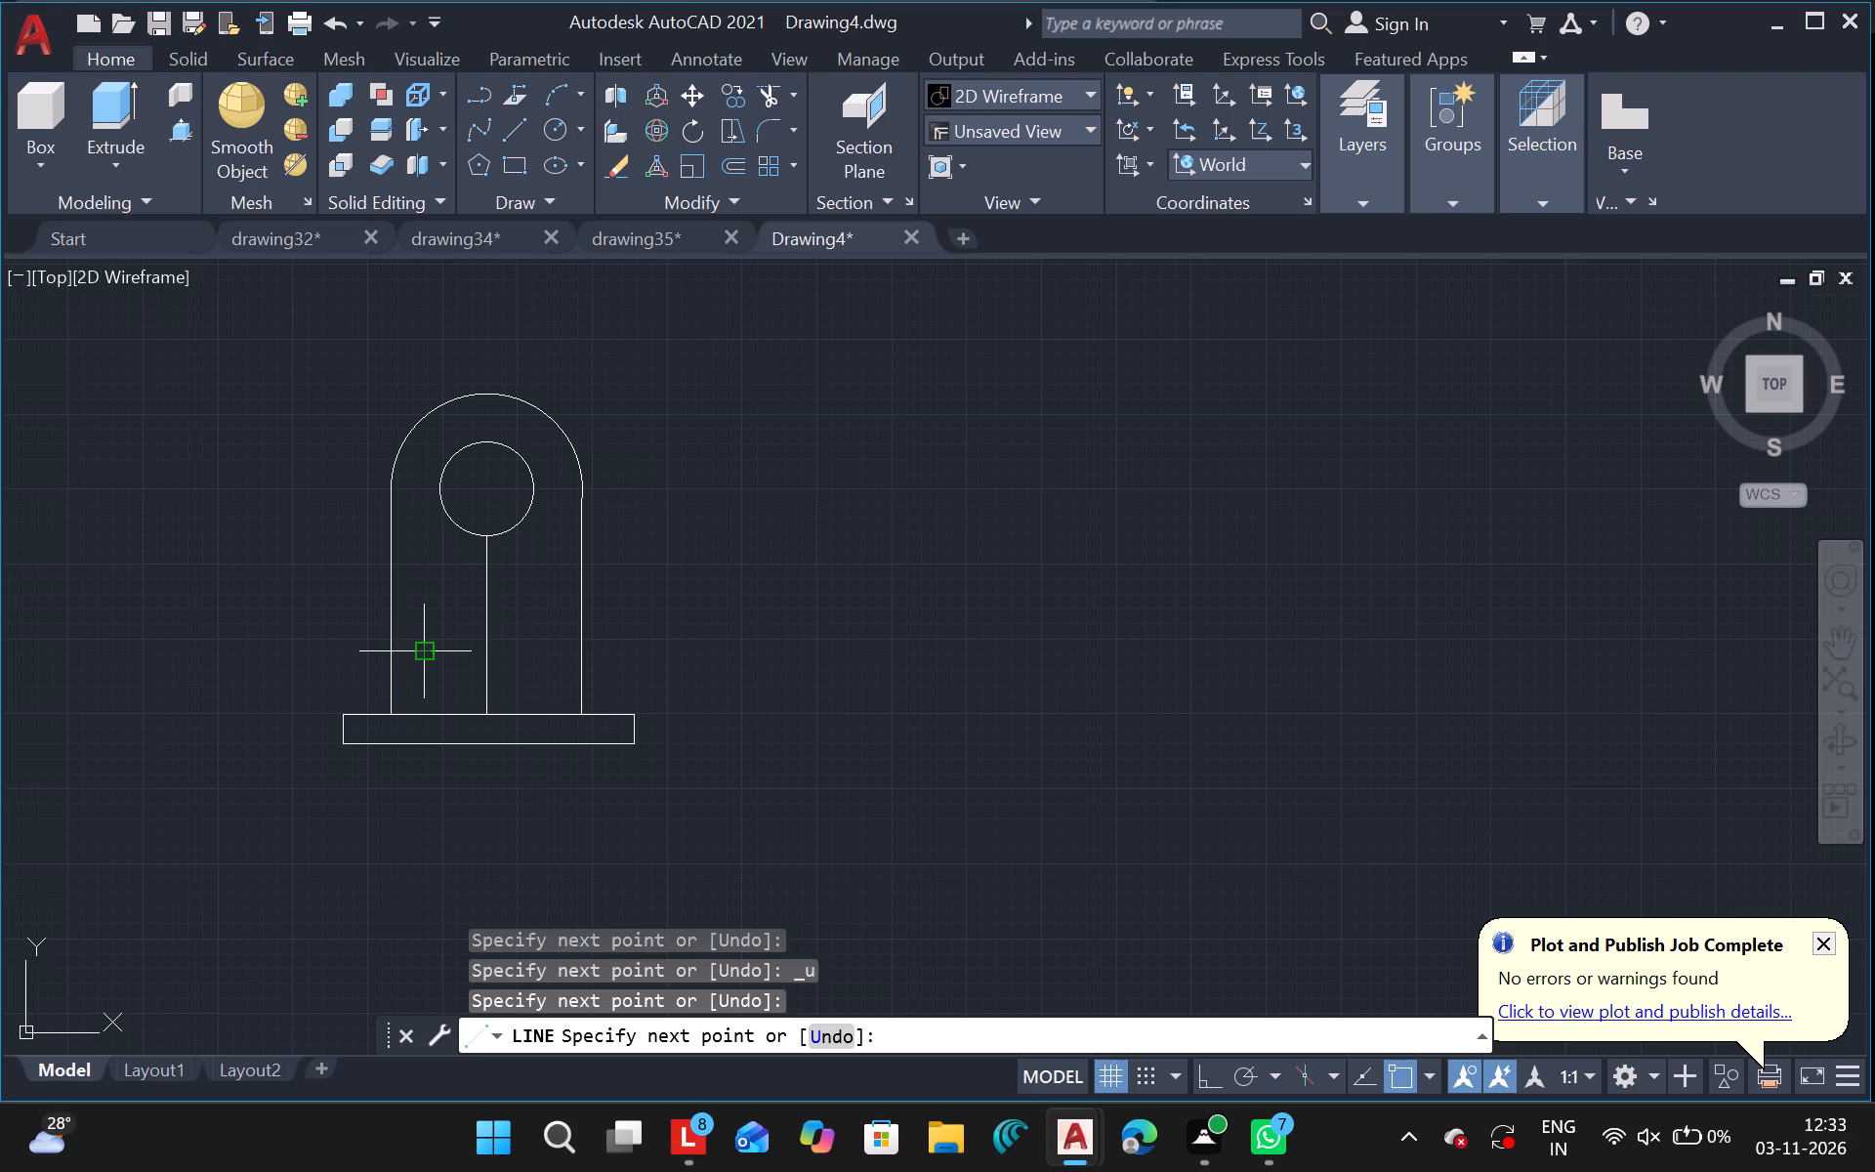
{"action": "key", "text": "Escape"}
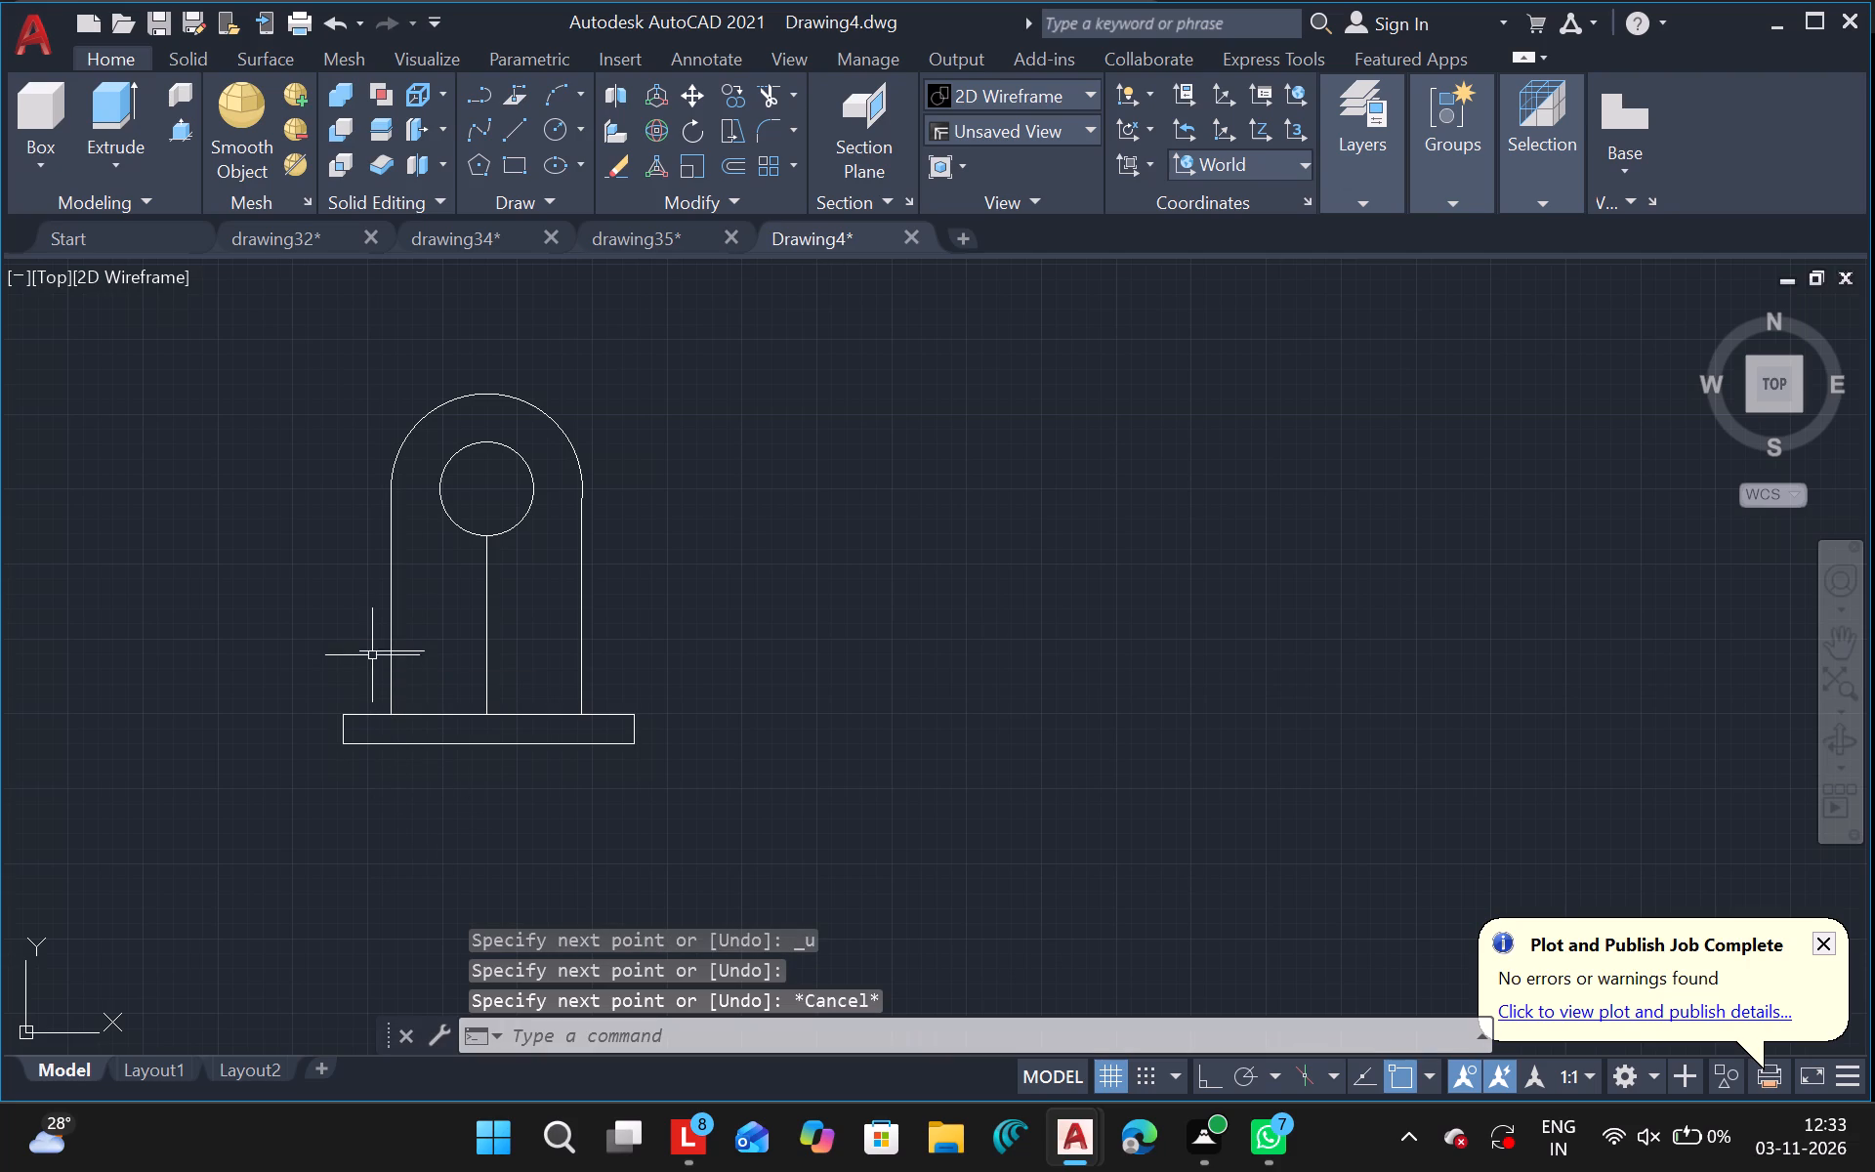
Copy the short horizontal line straight across, from its inner endpoint to the body's right vertical line.
{"action": "left_click_drag", "start_coordinate": [371, 653], "coordinate": [746, 1171]}
{"action": "type", "text": "co"}
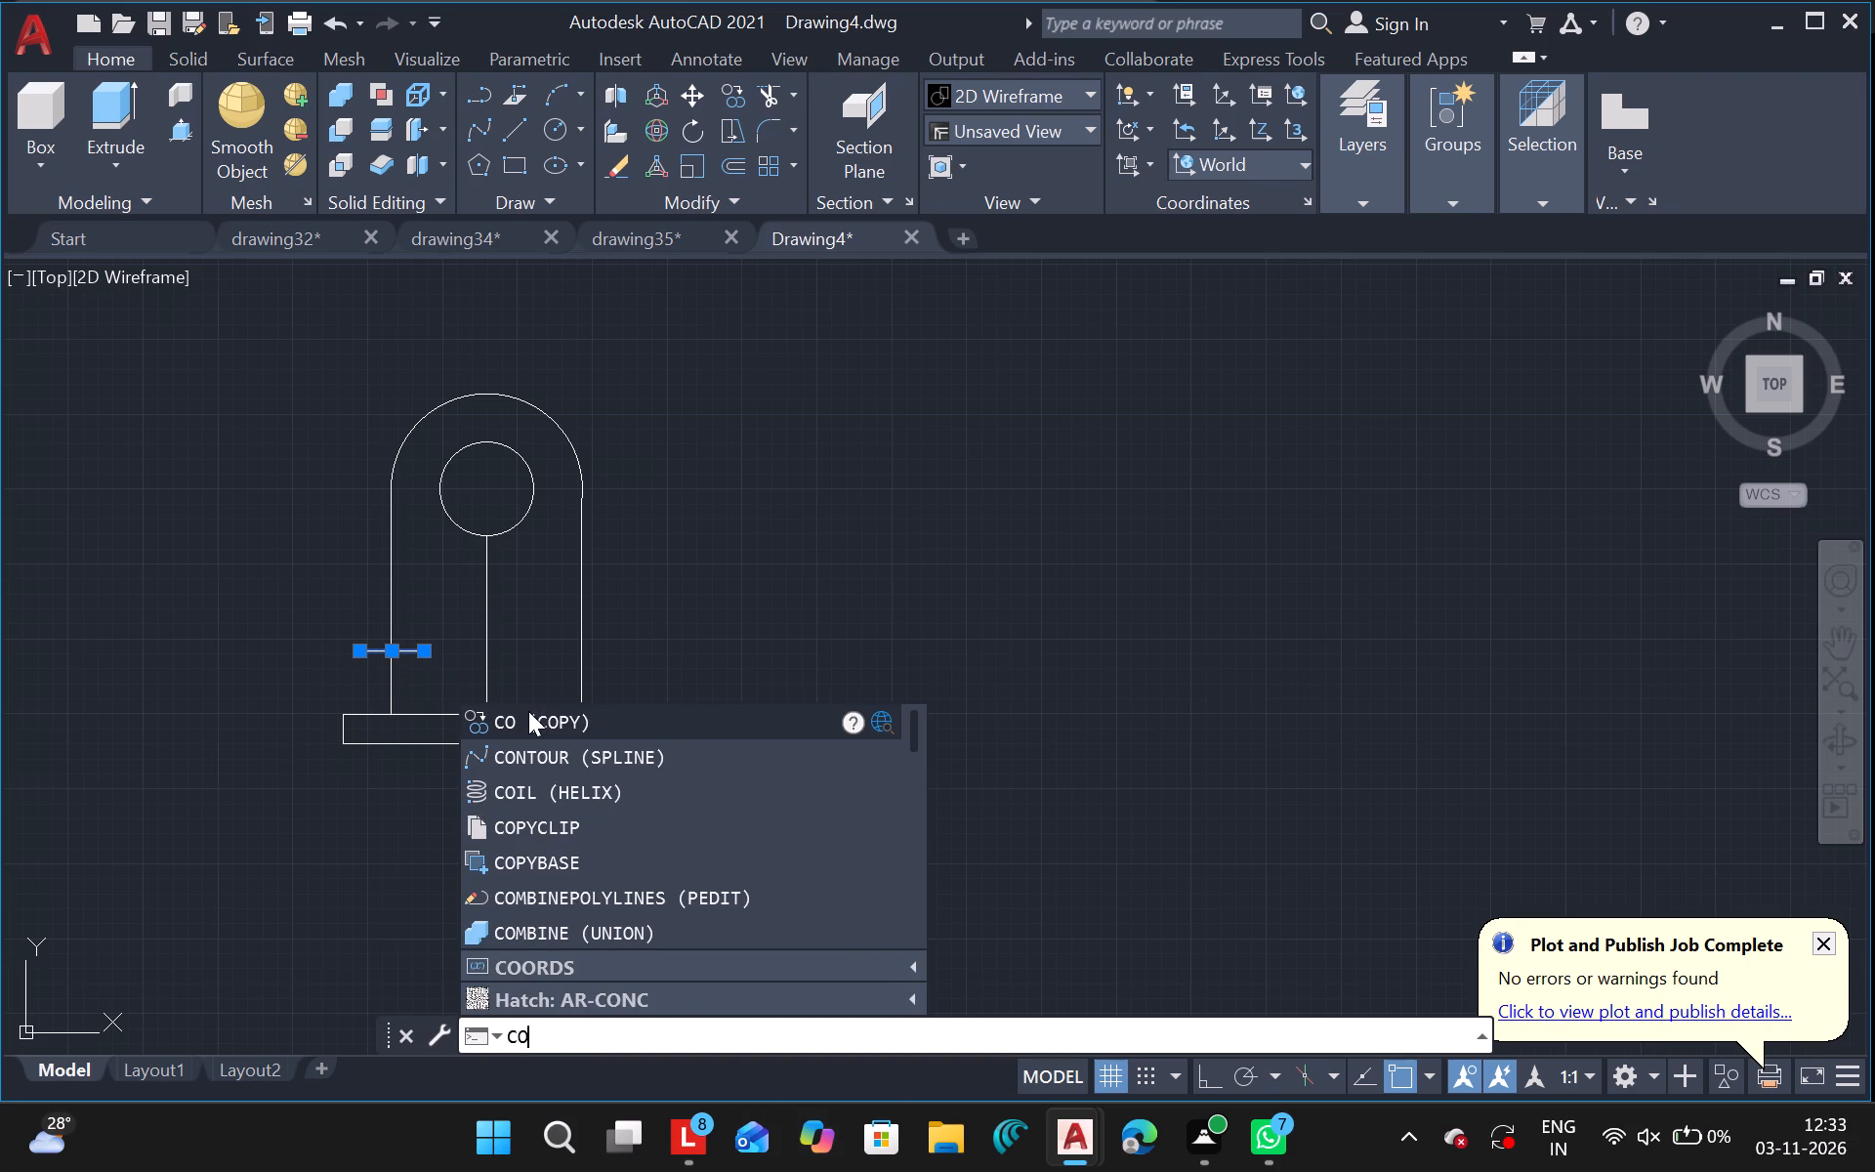
{"action": "left_click", "coordinate": [519, 723]}
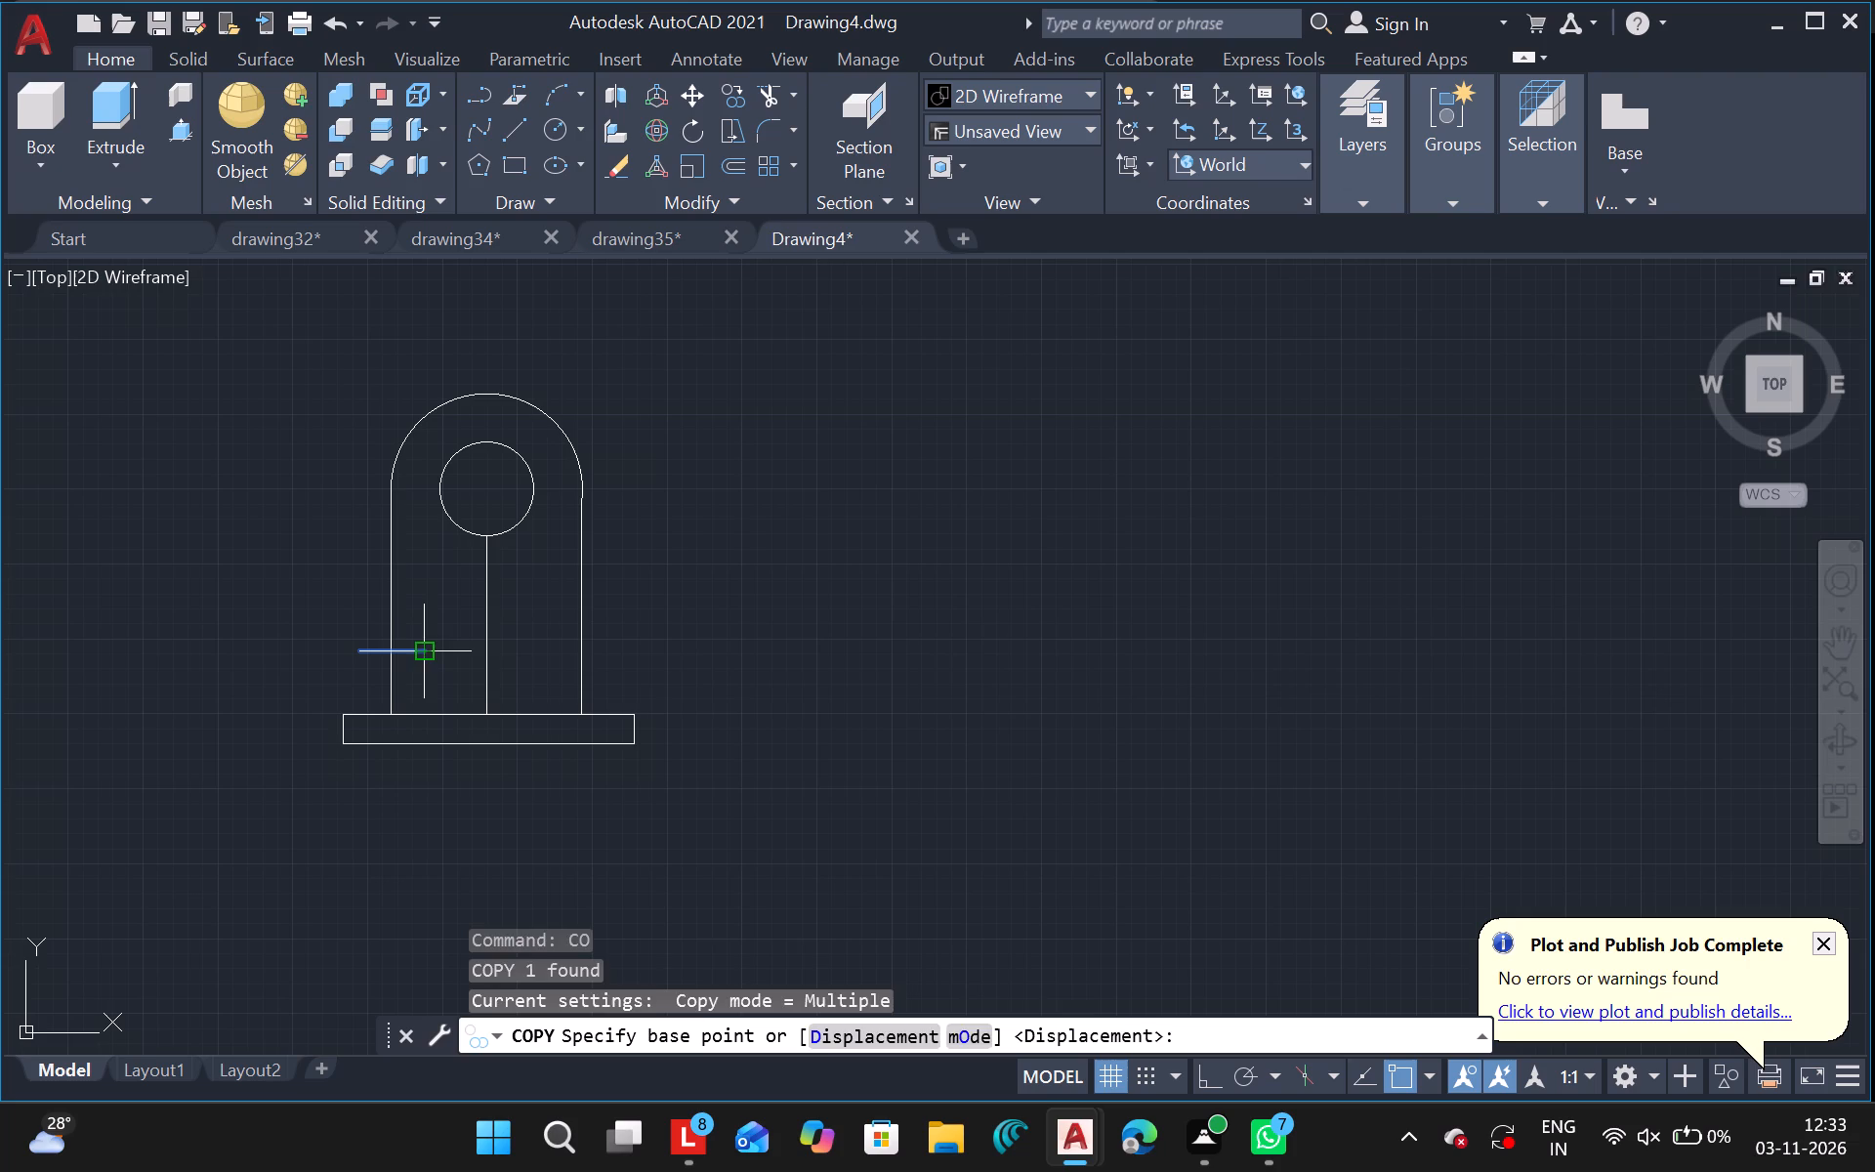
{"action": "left_click_drag", "start_coordinate": [422, 651], "coordinate": [613, 661]}
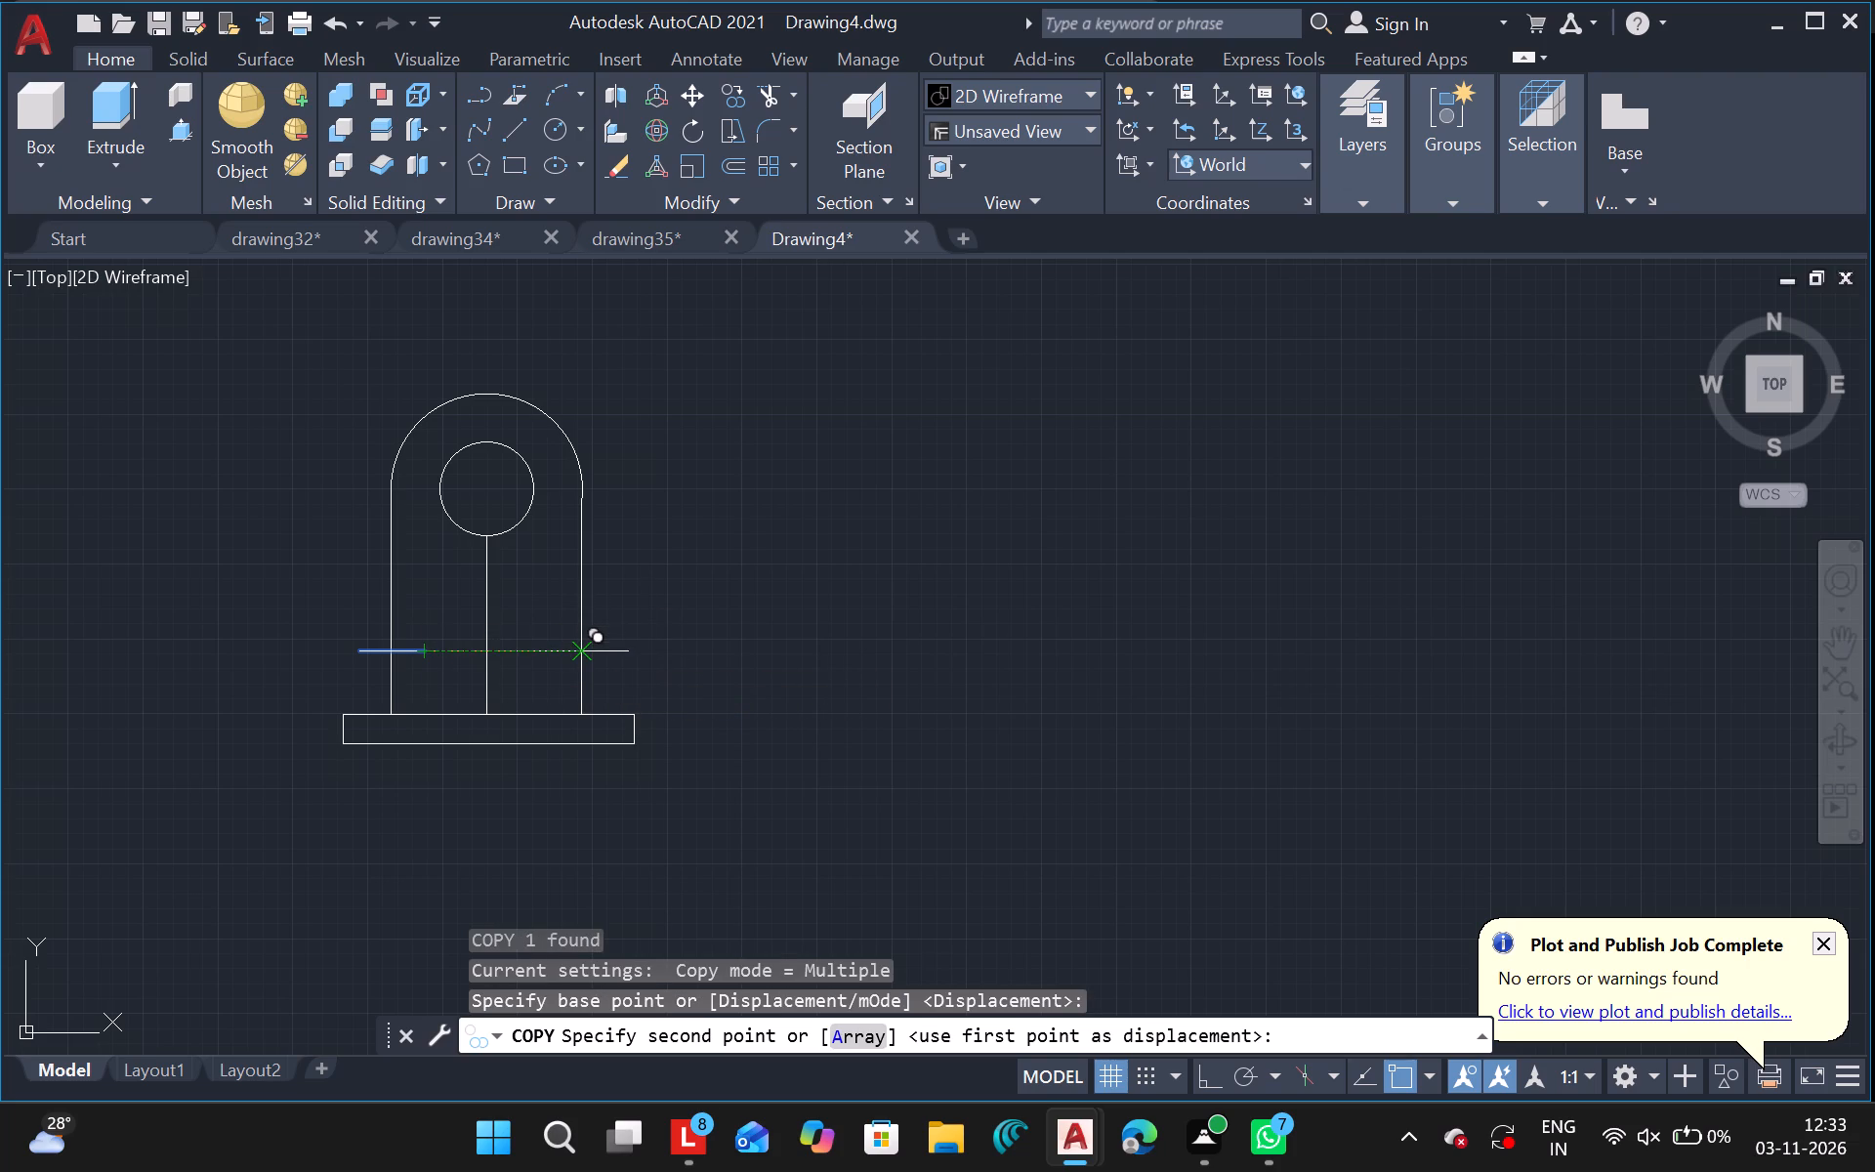
{"action": "left_click_drag", "start_coordinate": [572, 653], "coordinate": [759, 610]}
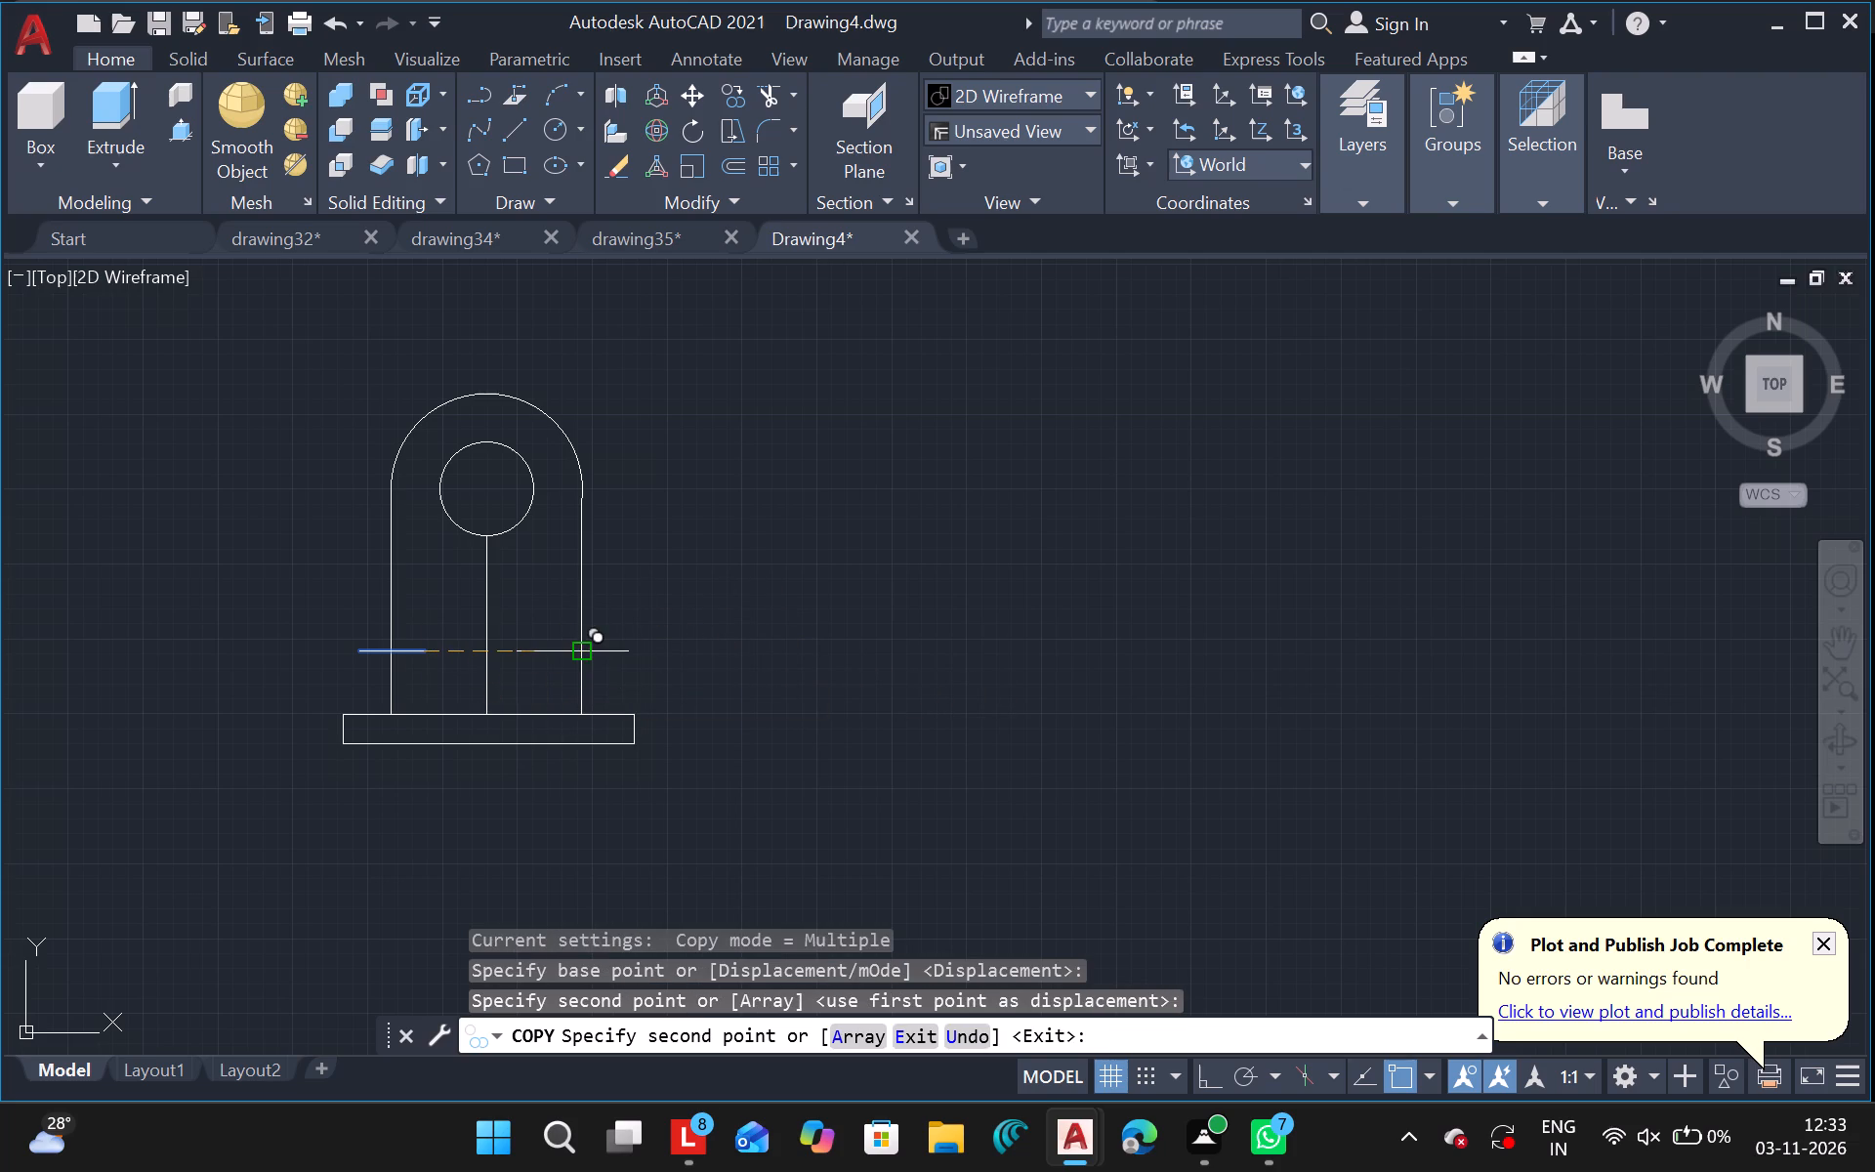
{"action": "key", "text": "Escape"}
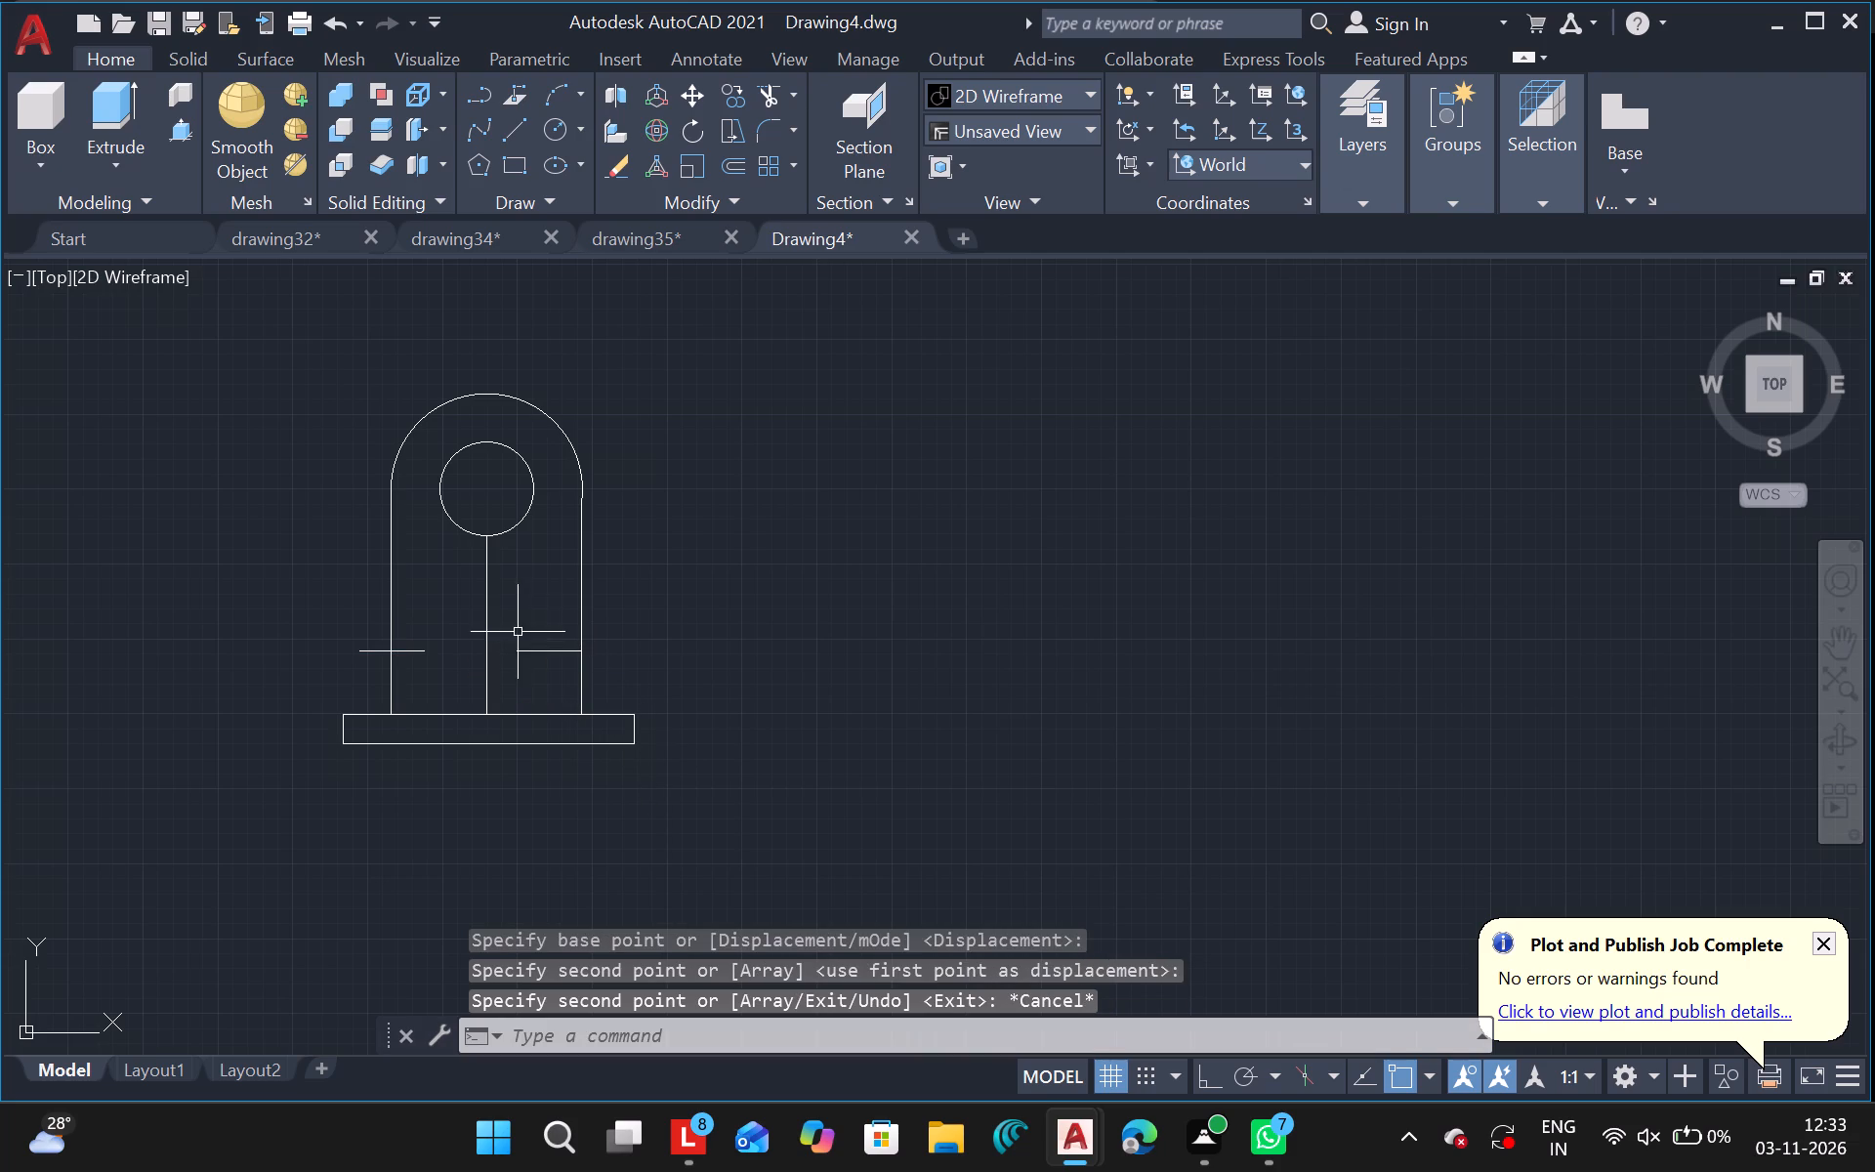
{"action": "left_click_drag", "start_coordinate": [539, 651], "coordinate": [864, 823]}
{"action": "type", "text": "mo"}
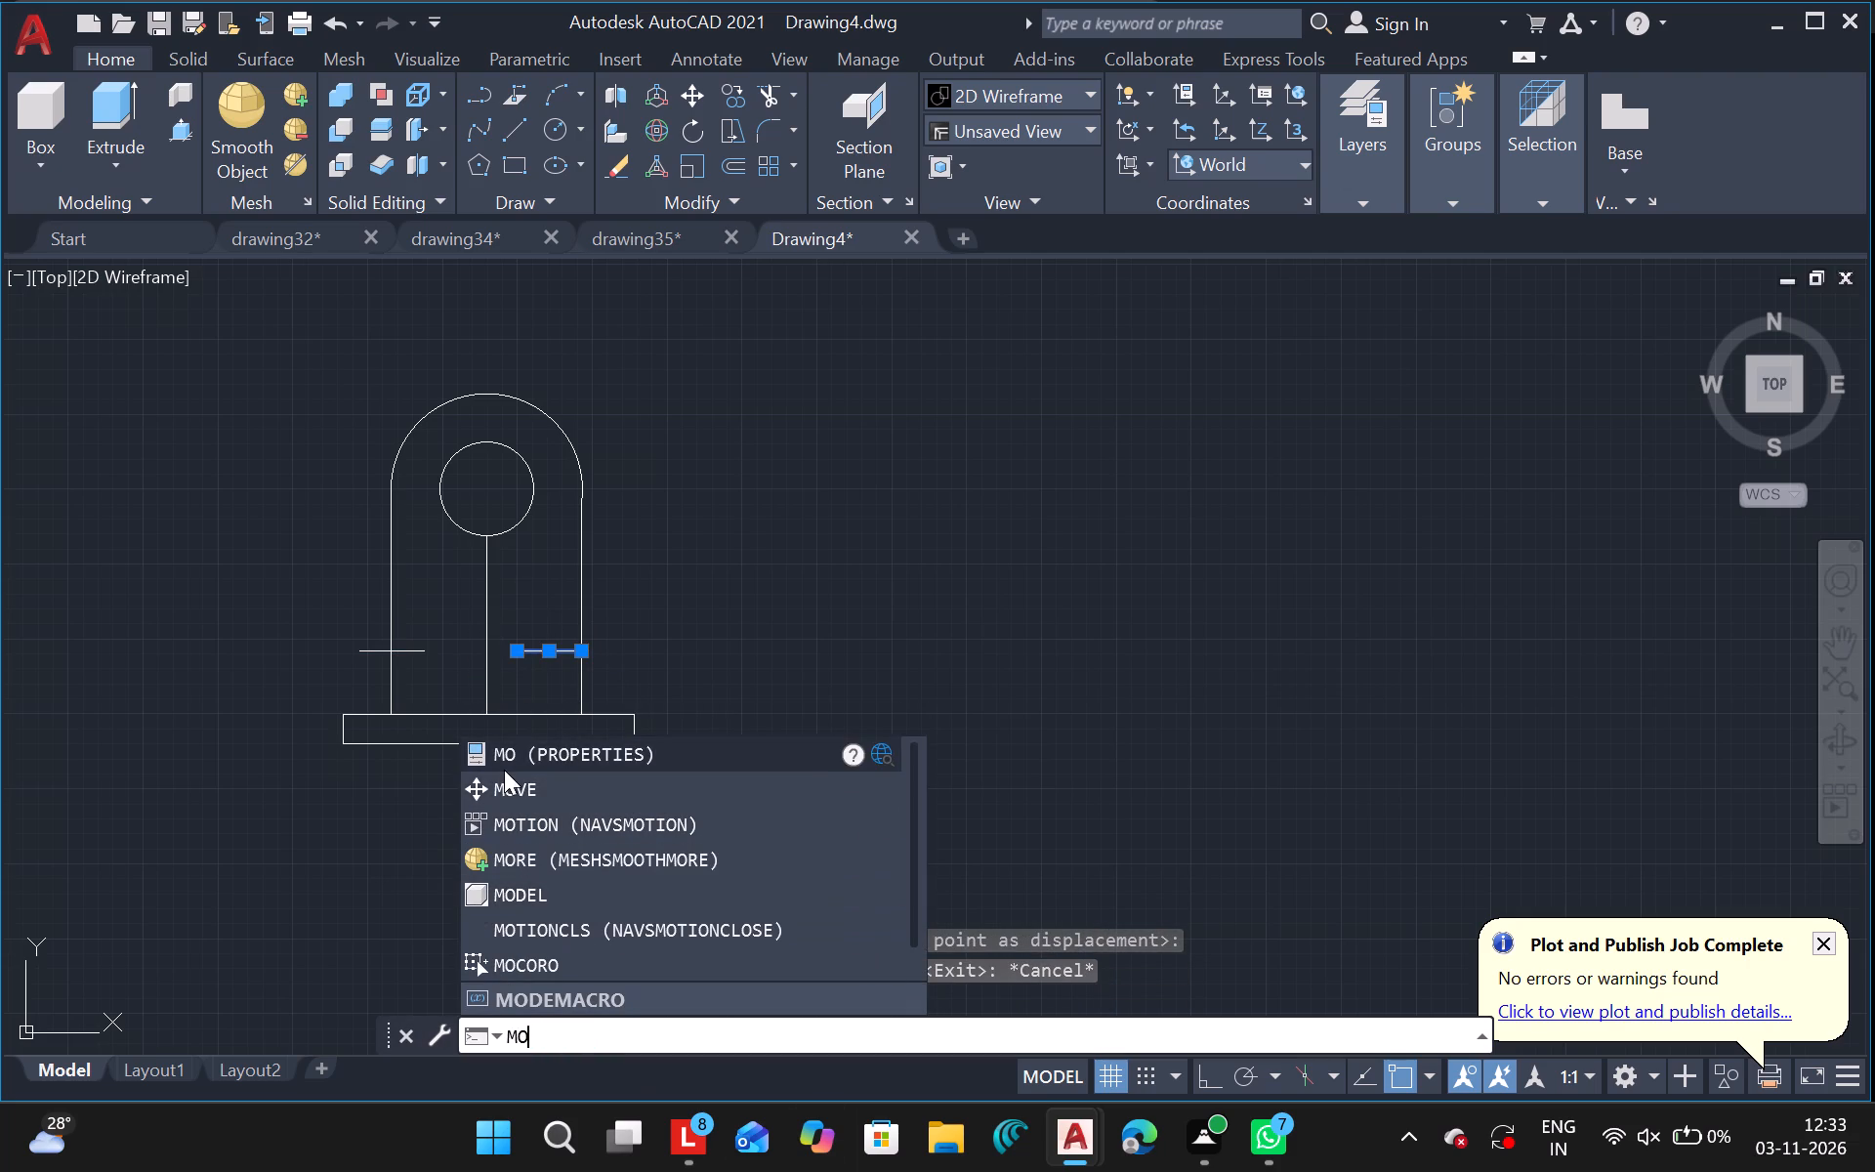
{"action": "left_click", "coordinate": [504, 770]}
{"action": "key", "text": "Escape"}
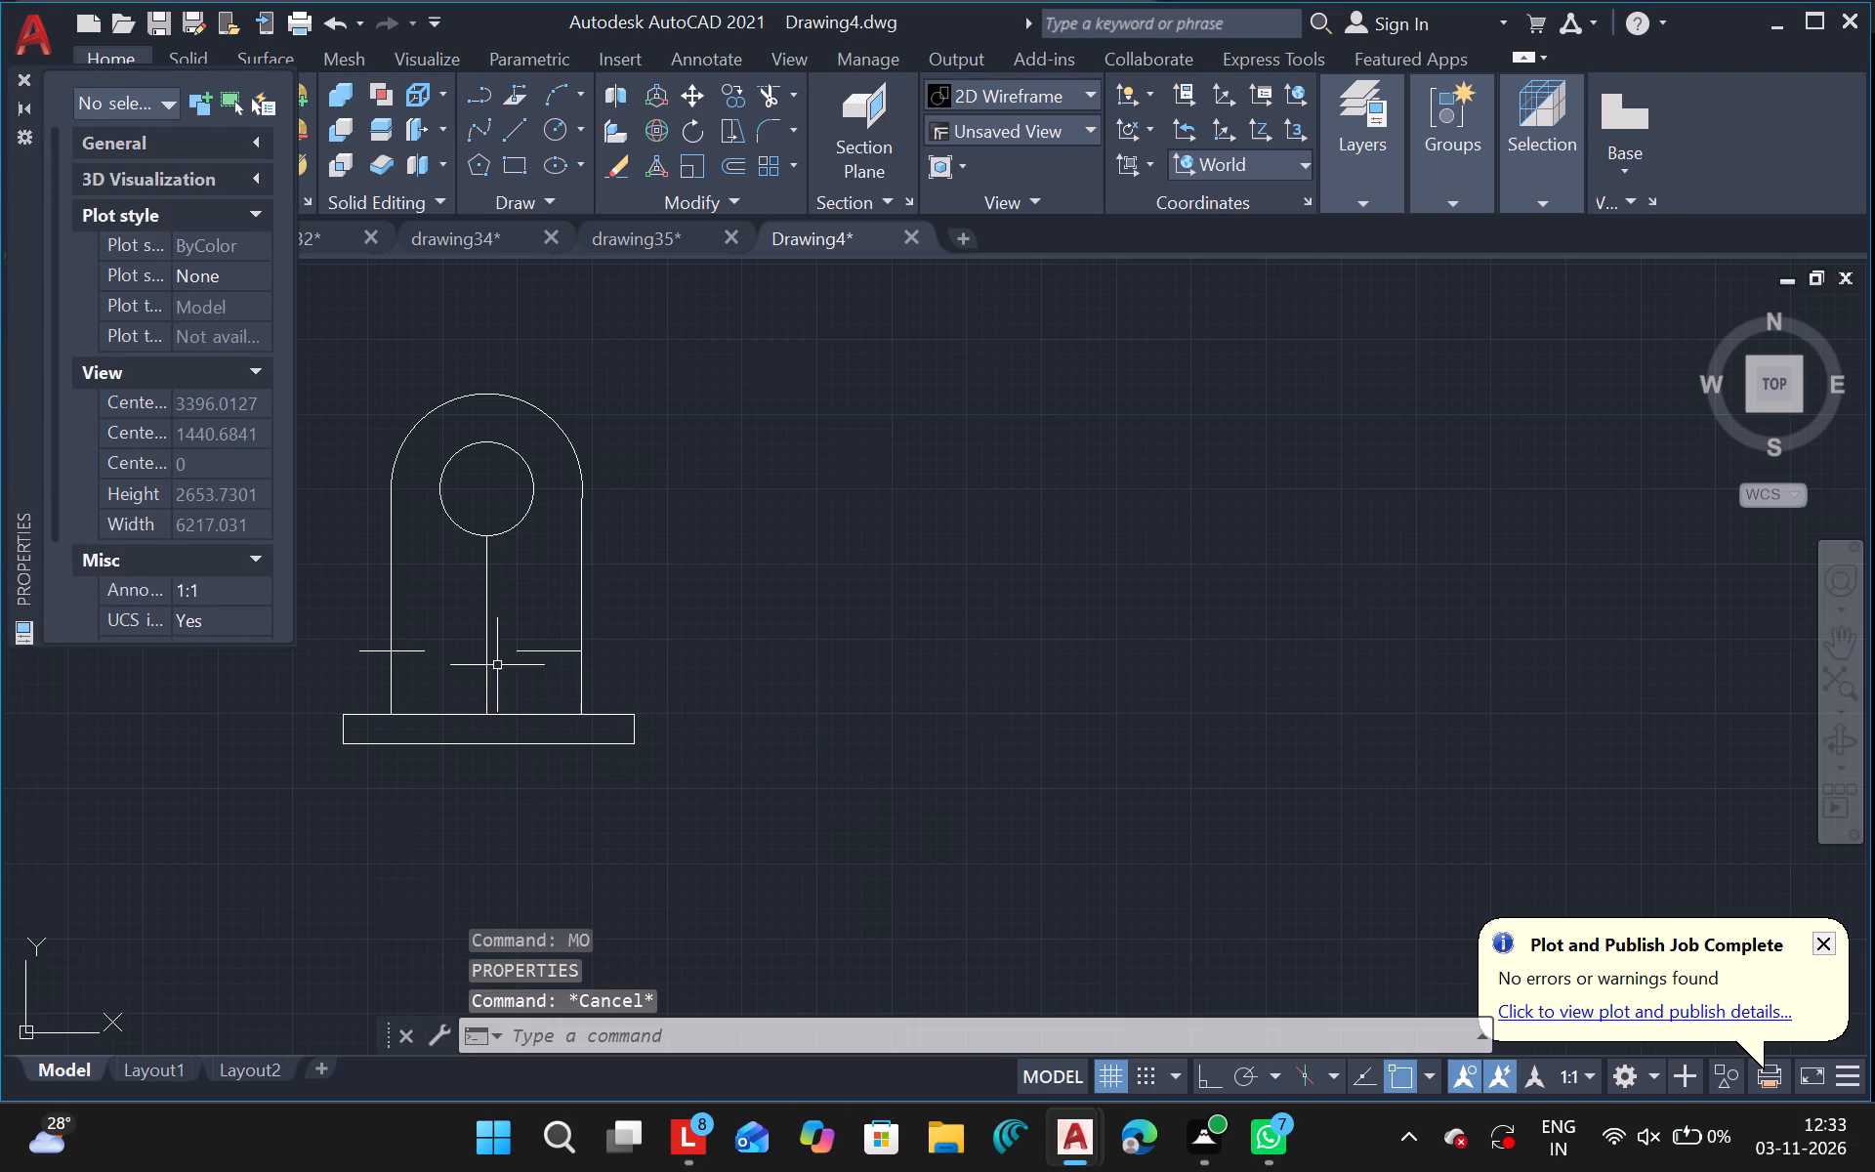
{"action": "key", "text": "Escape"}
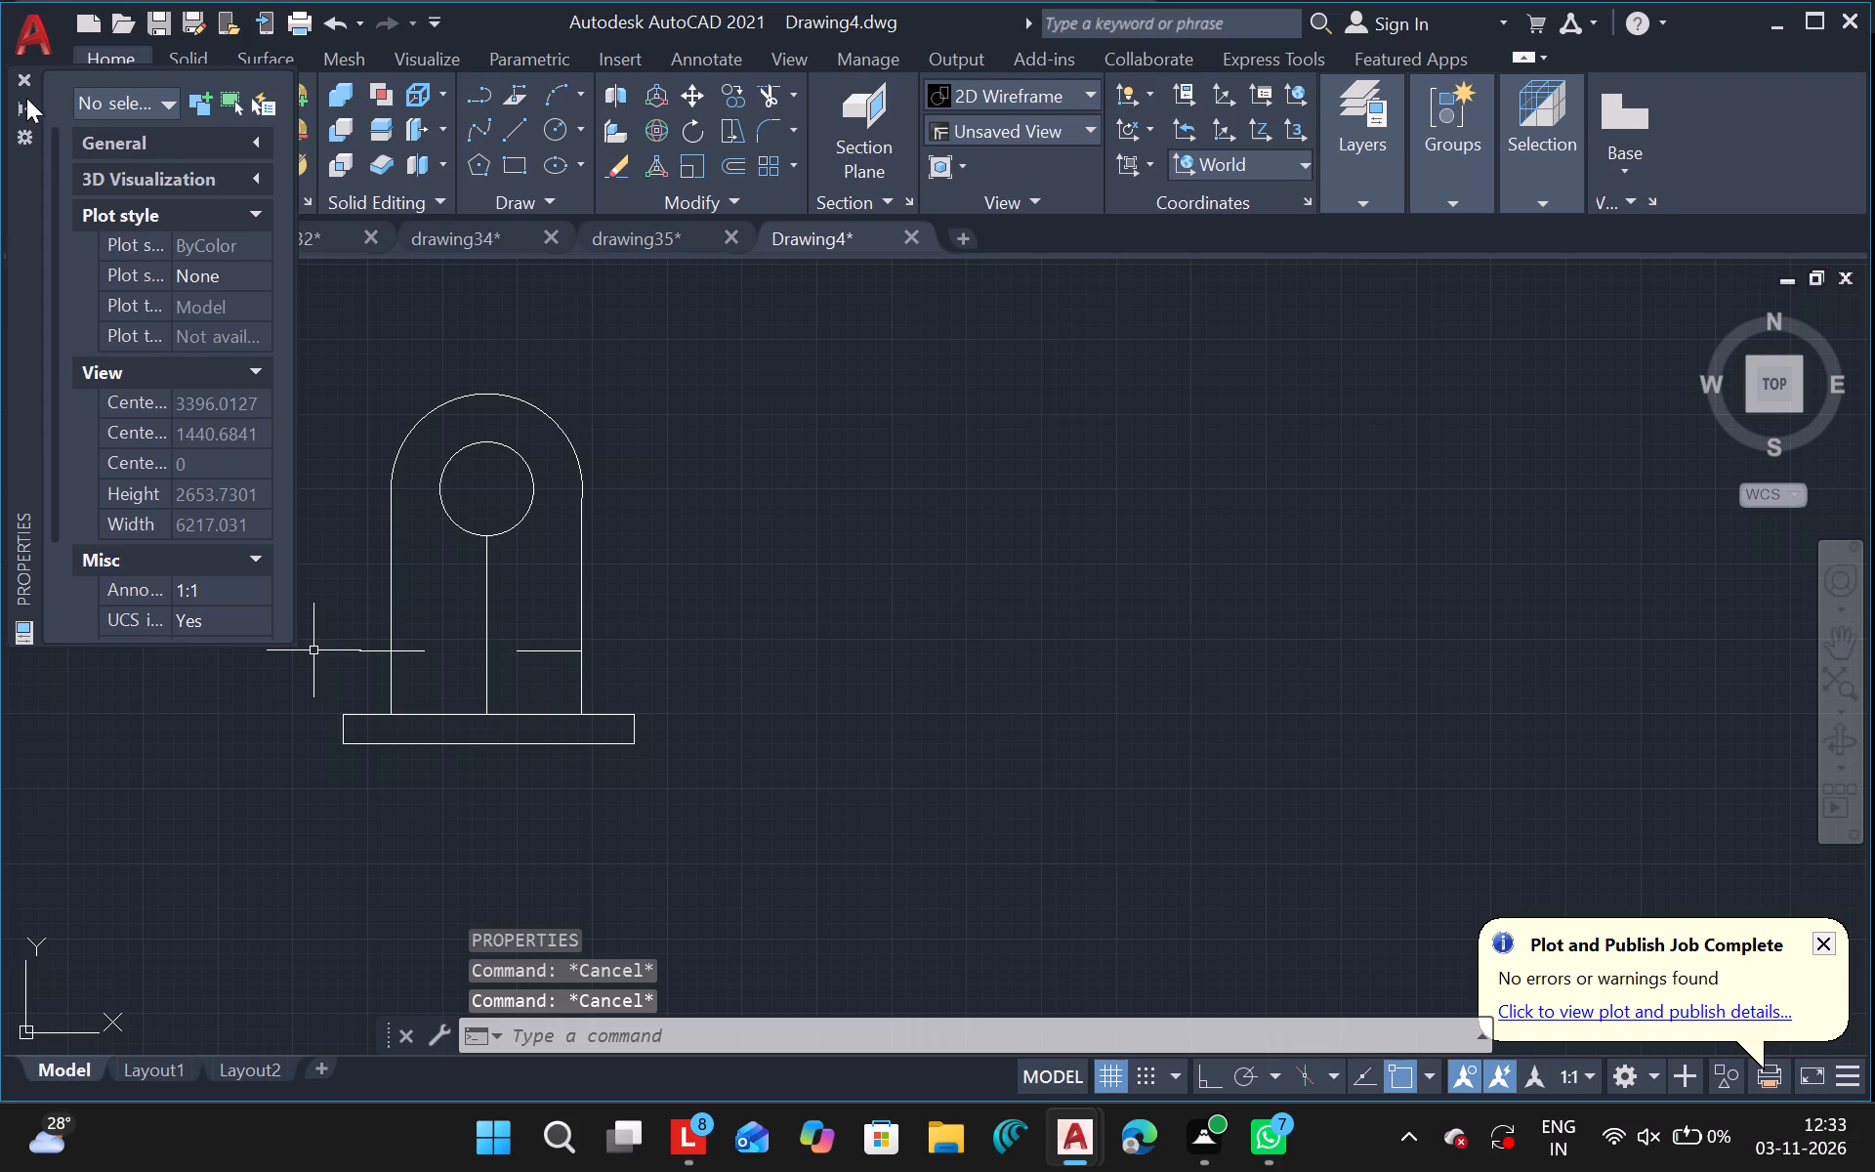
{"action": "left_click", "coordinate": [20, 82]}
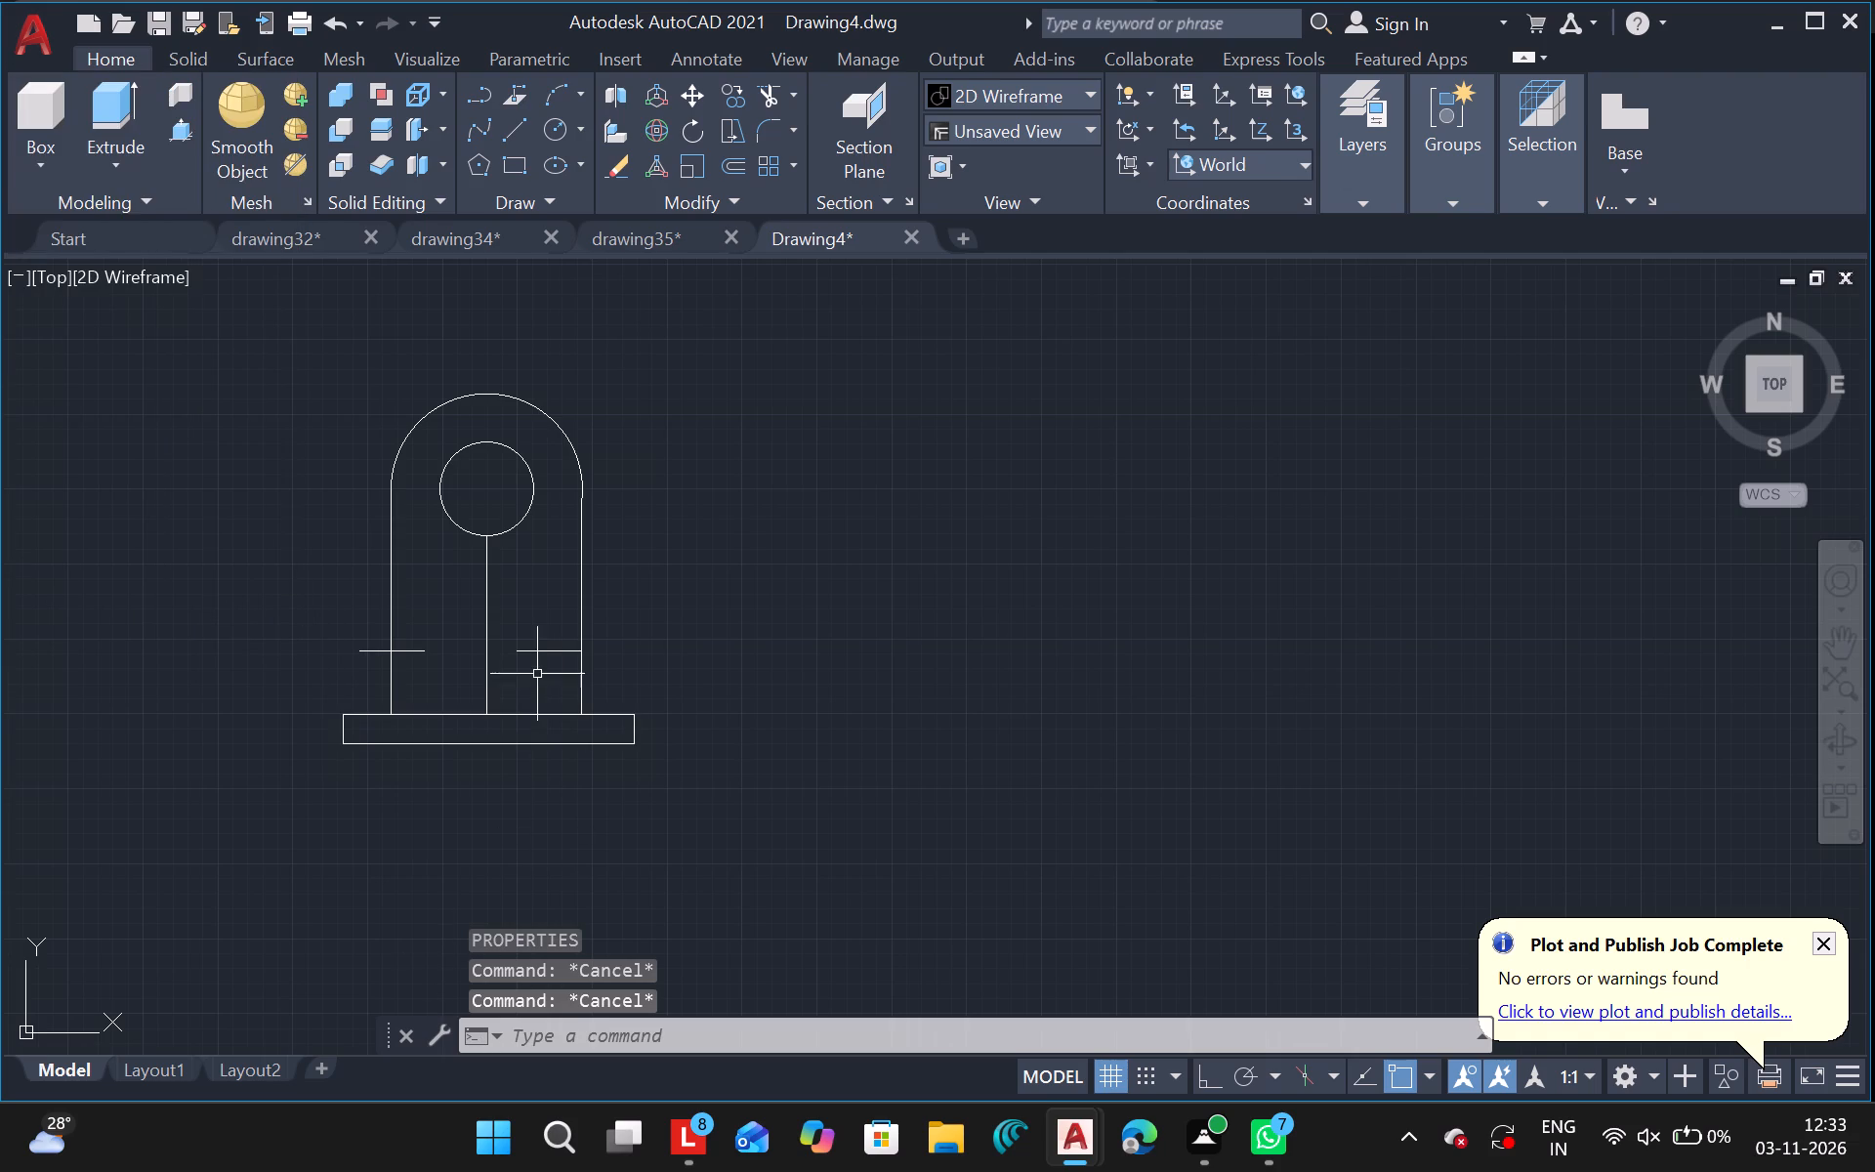
Move the copied short line outward so that it crosses the body's right vertical line.
{"action": "left_click_drag", "start_coordinate": [551, 654], "coordinate": [821, 1010]}
{"action": "type", "text": "mo"}
{"action": "left_click", "coordinate": [526, 783]}
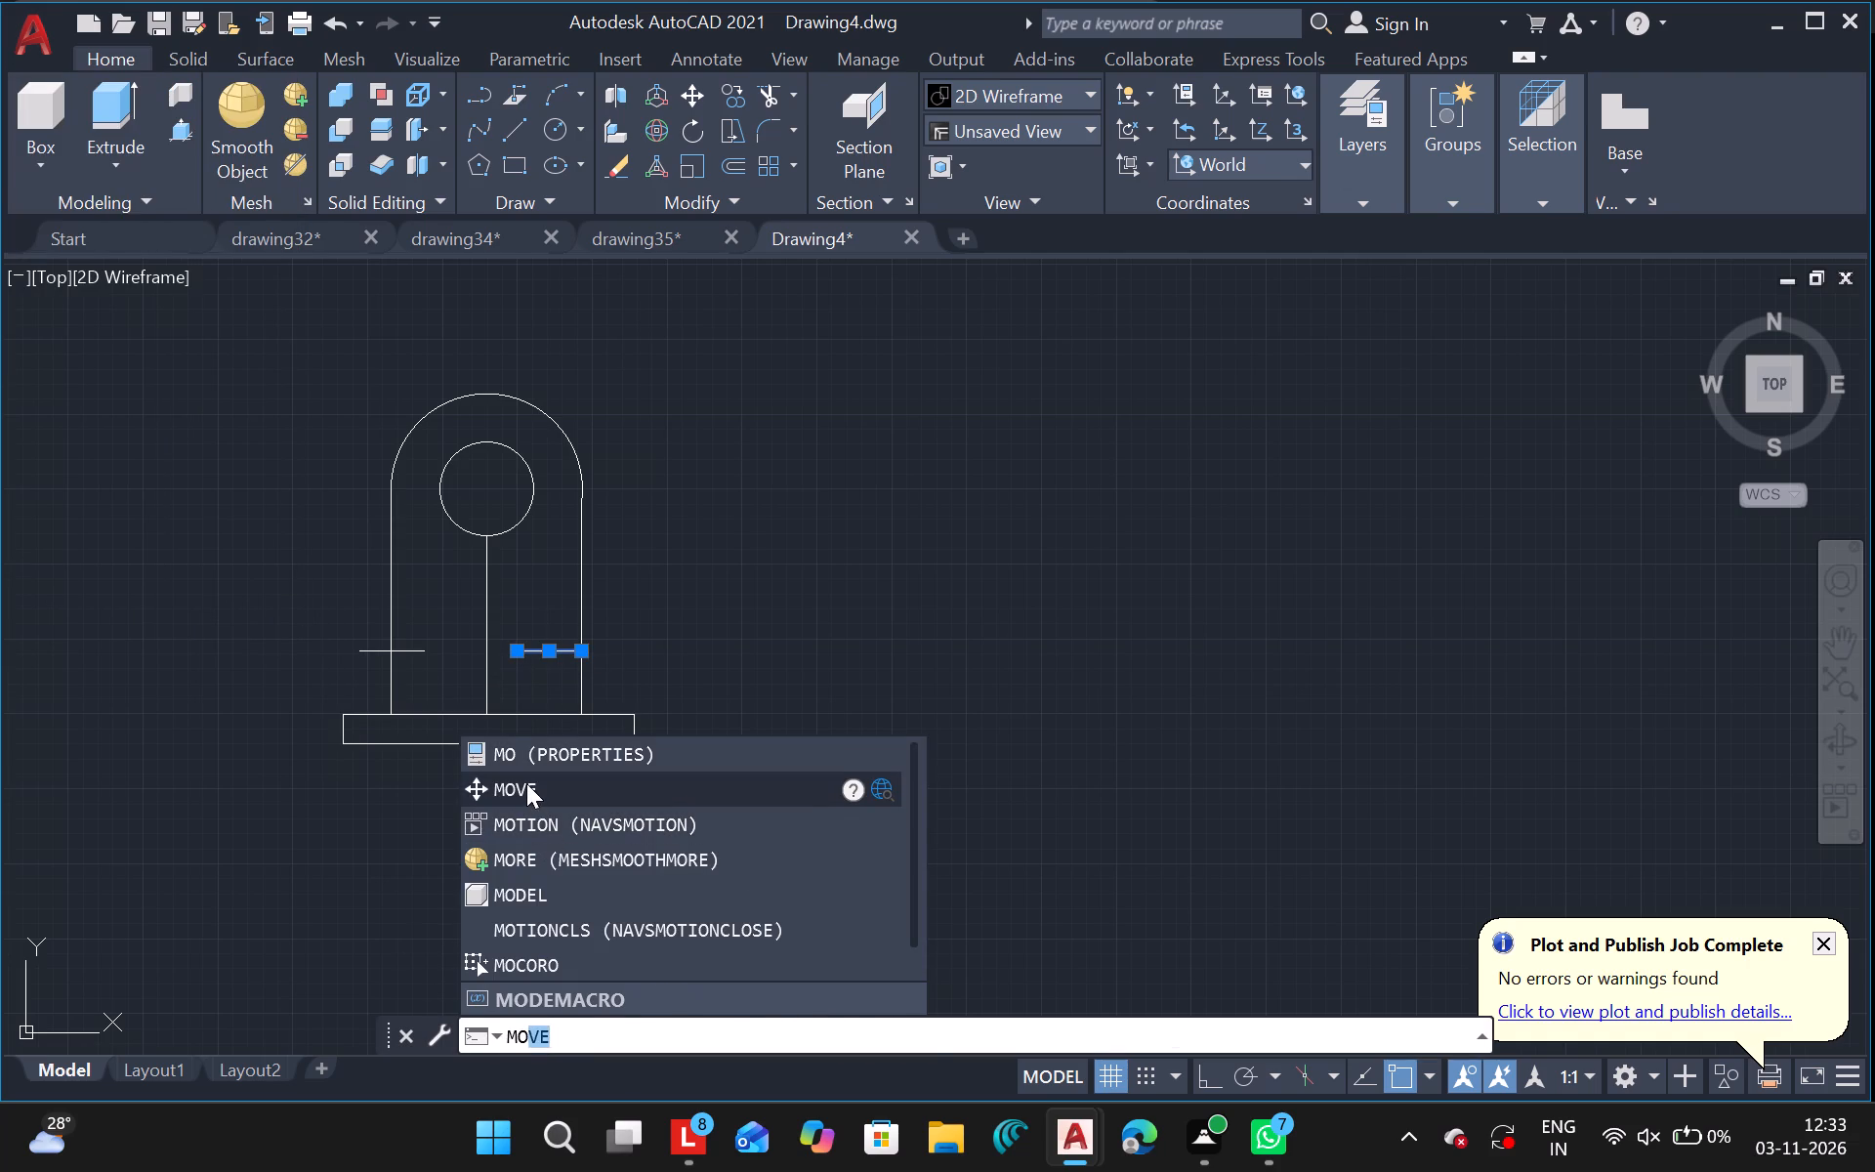
{"action": "left_click", "coordinate": [1138, 629]}
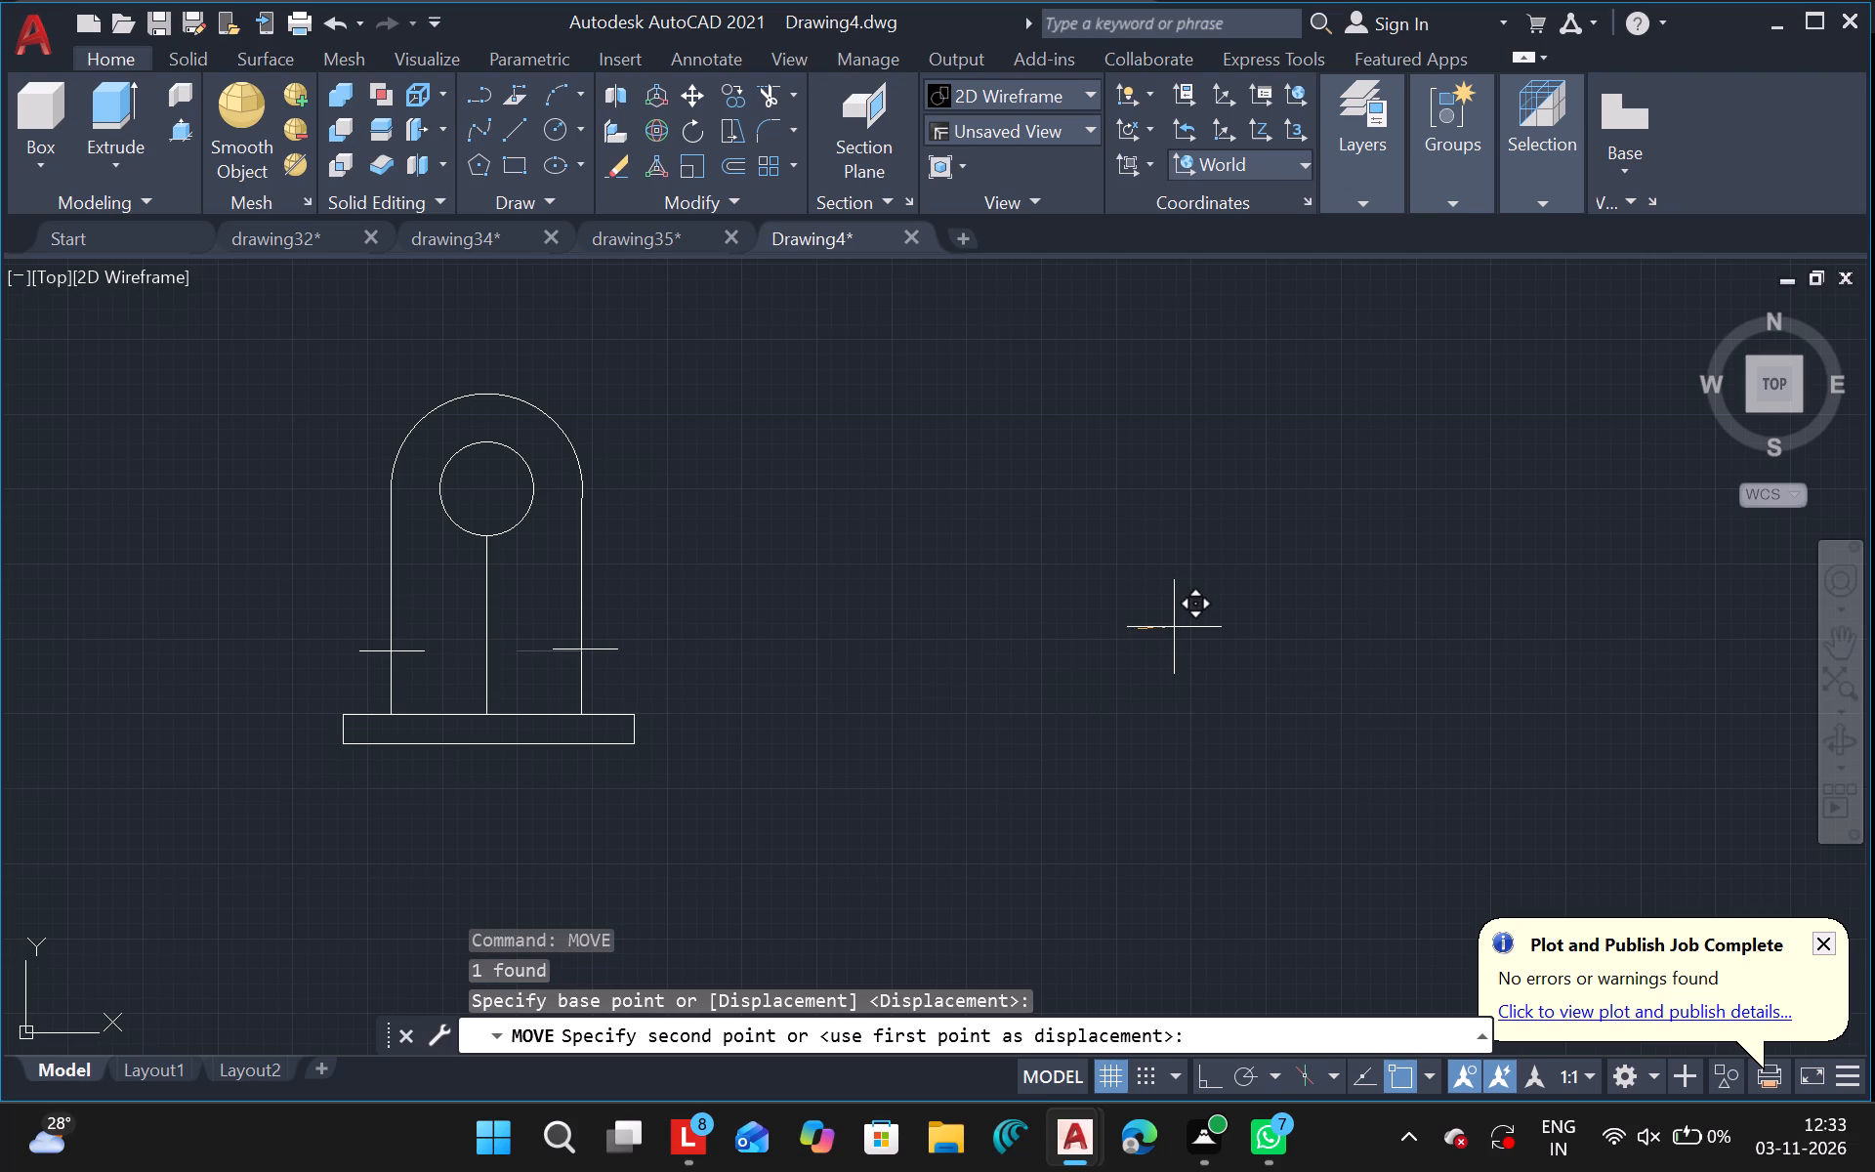
{"action": "left_click", "coordinate": [1174, 627]}
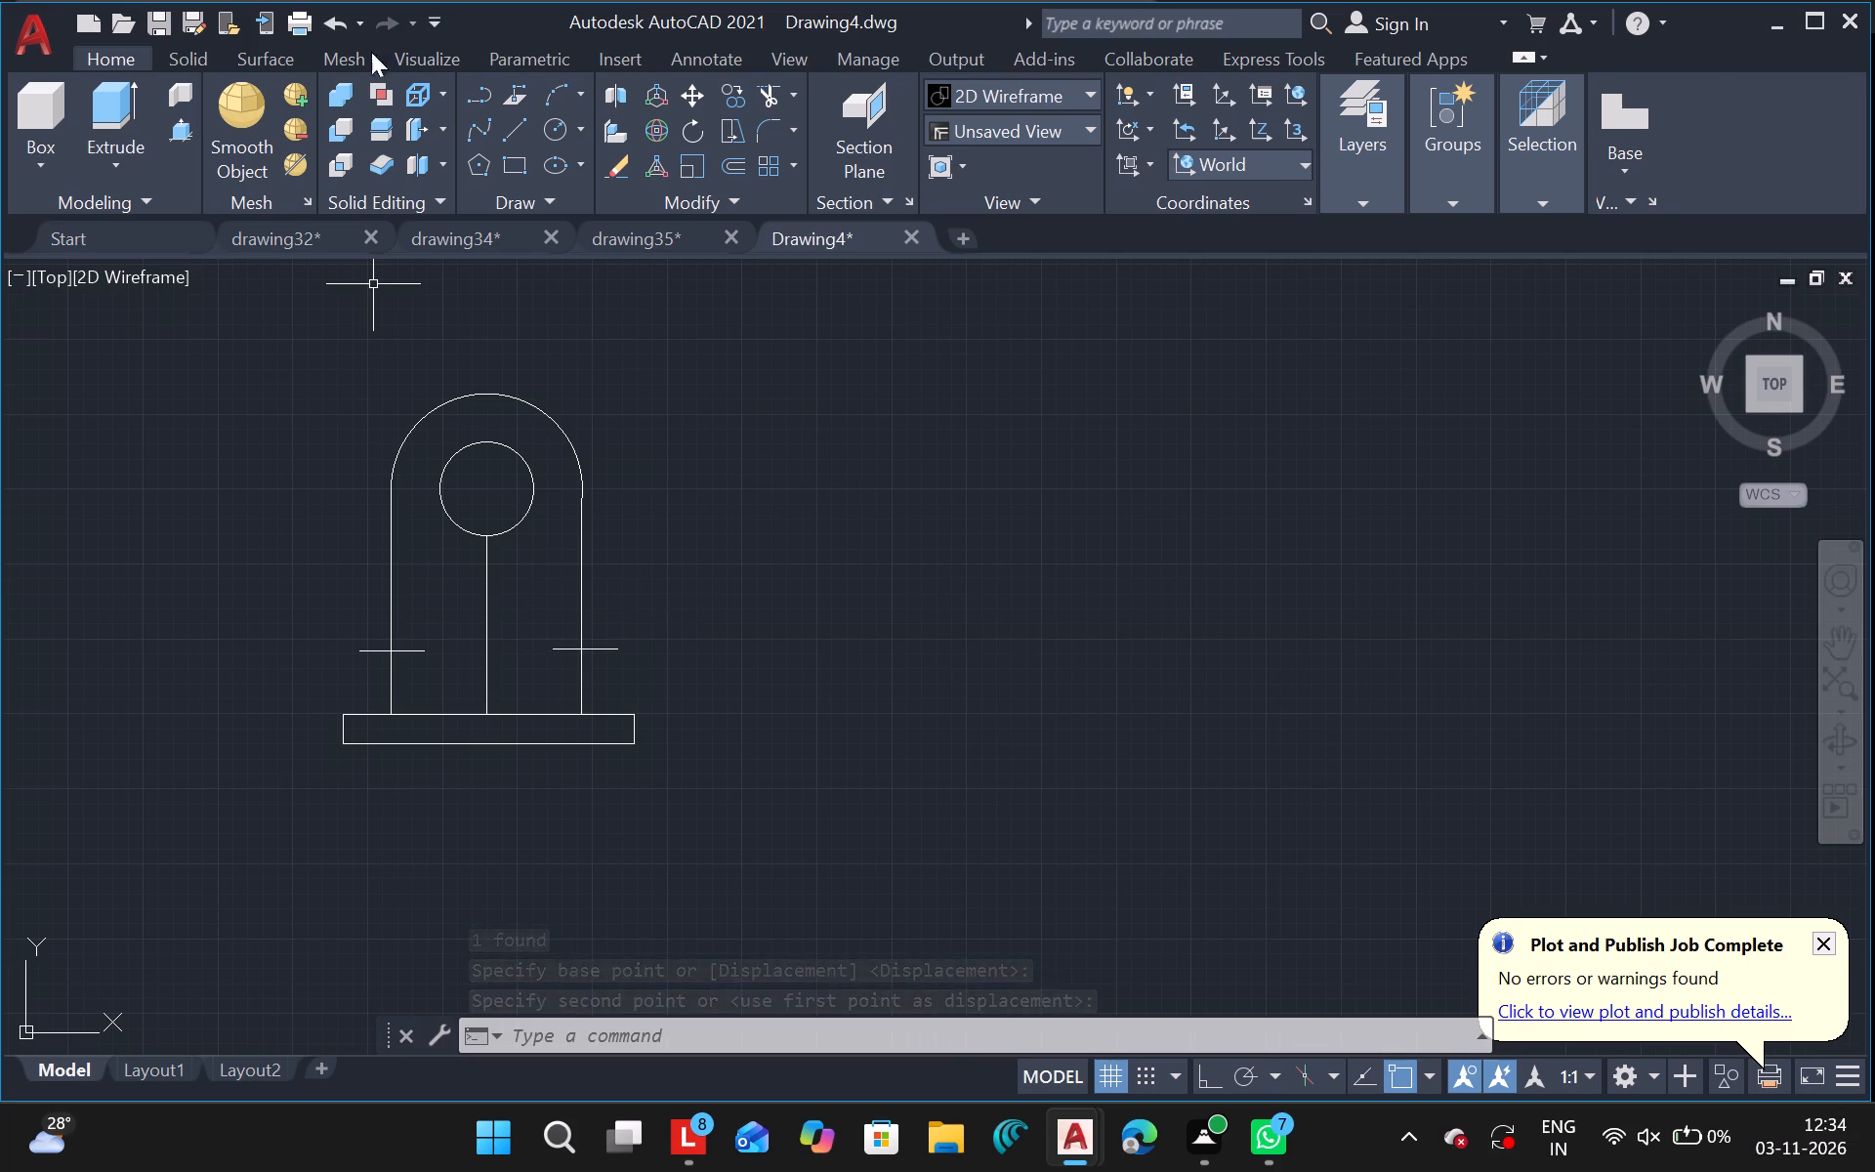
Draw a three-point arc from the left short line's crossing through the left line's bottom end to a point outside the base.
{"action": "left_click", "coordinate": [554, 82]}
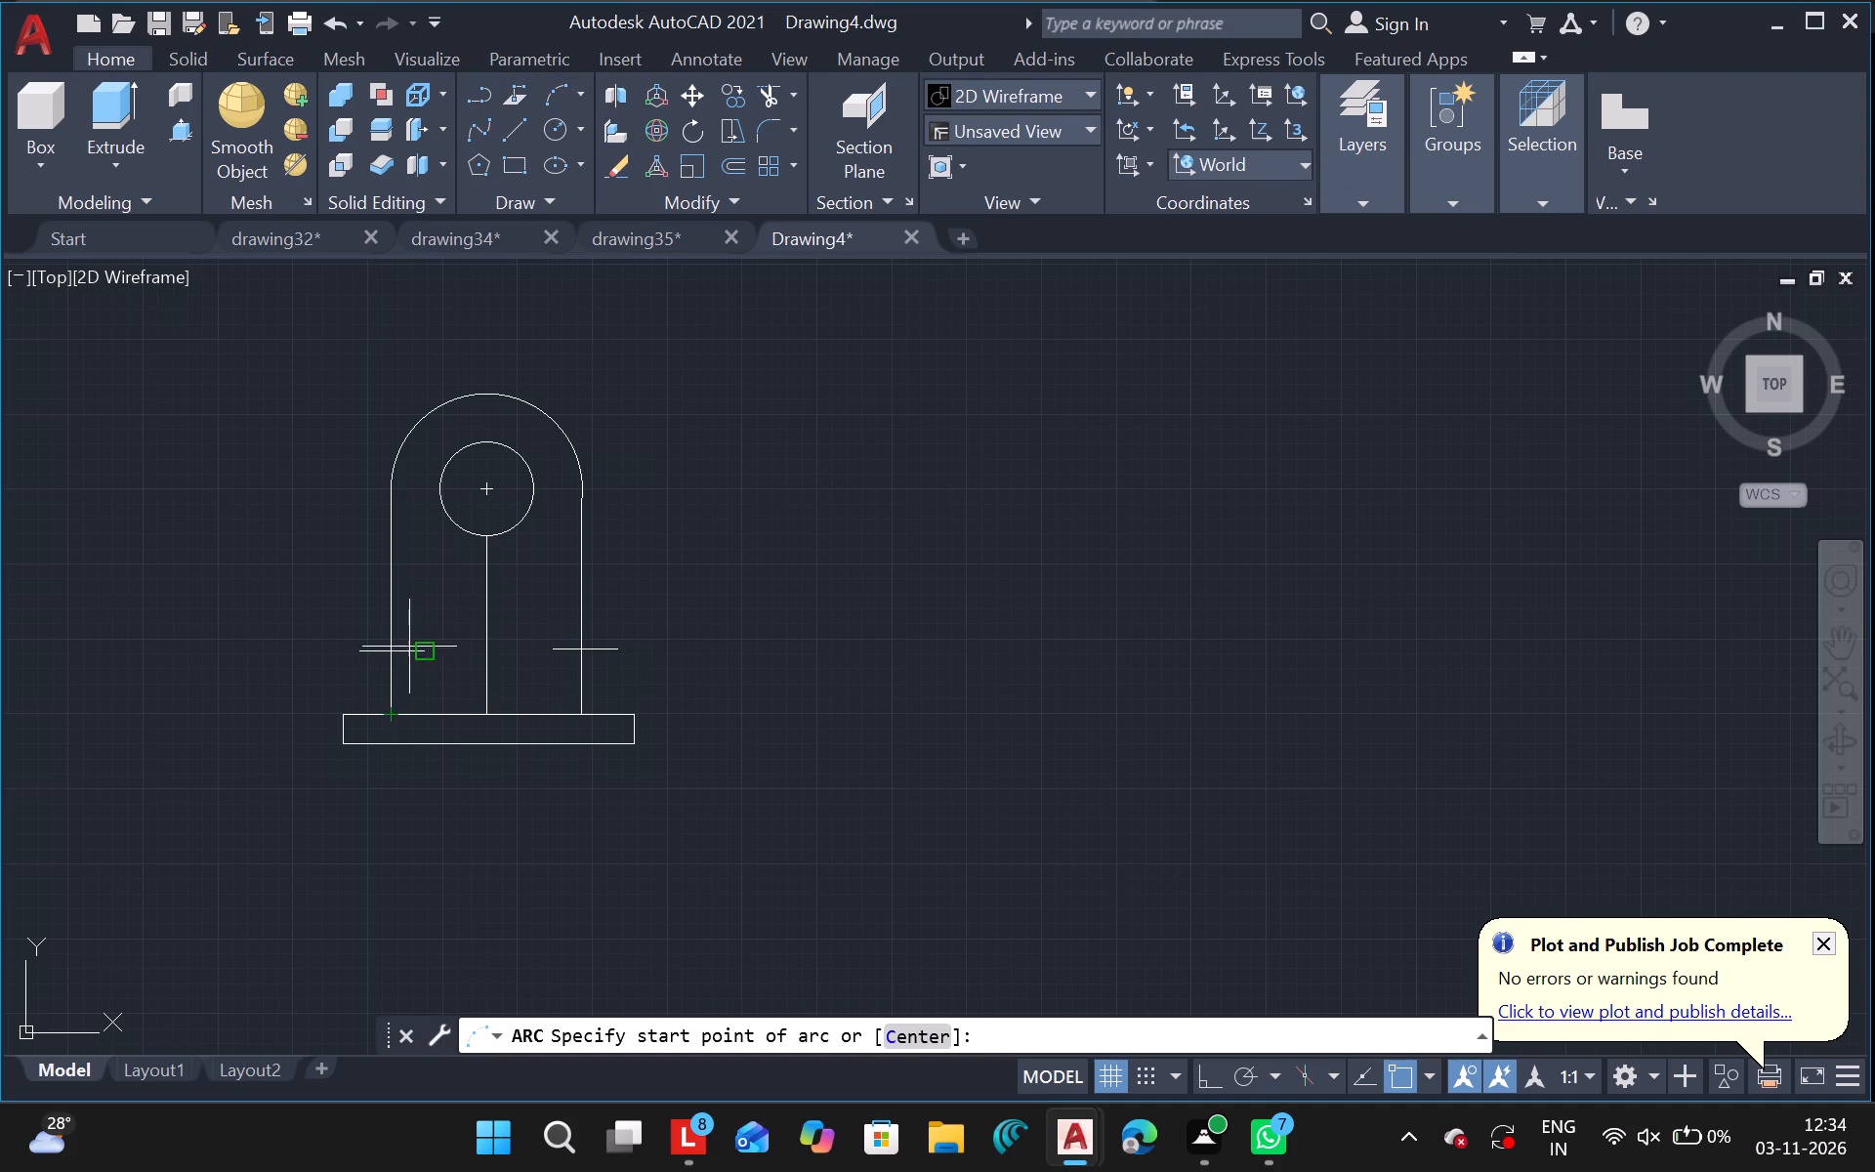
{"action": "left_click_drag", "start_coordinate": [394, 652], "coordinate": [391, 712]}
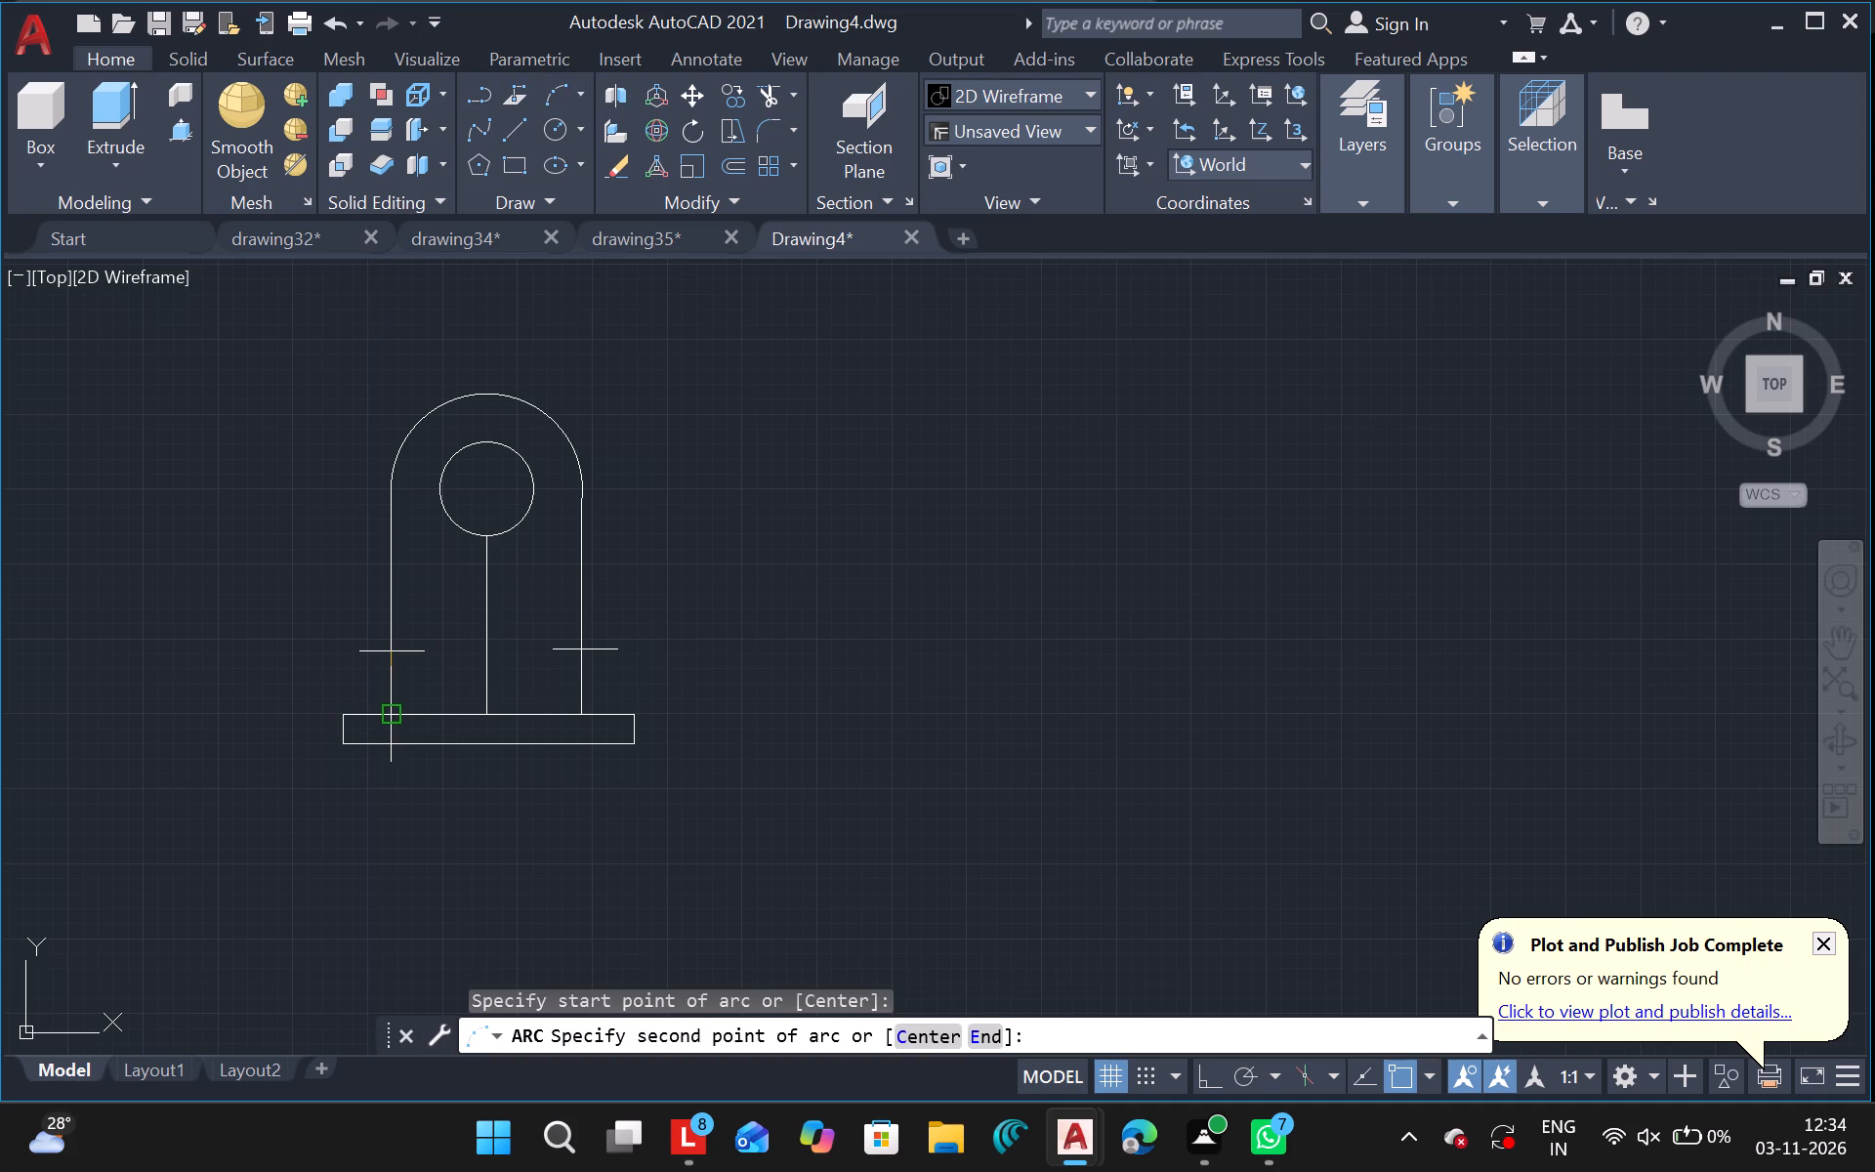
{"action": "left_click_drag", "start_coordinate": [391, 712], "coordinate": [390, 715]}
{"action": "left_click", "coordinate": [390, 715]}
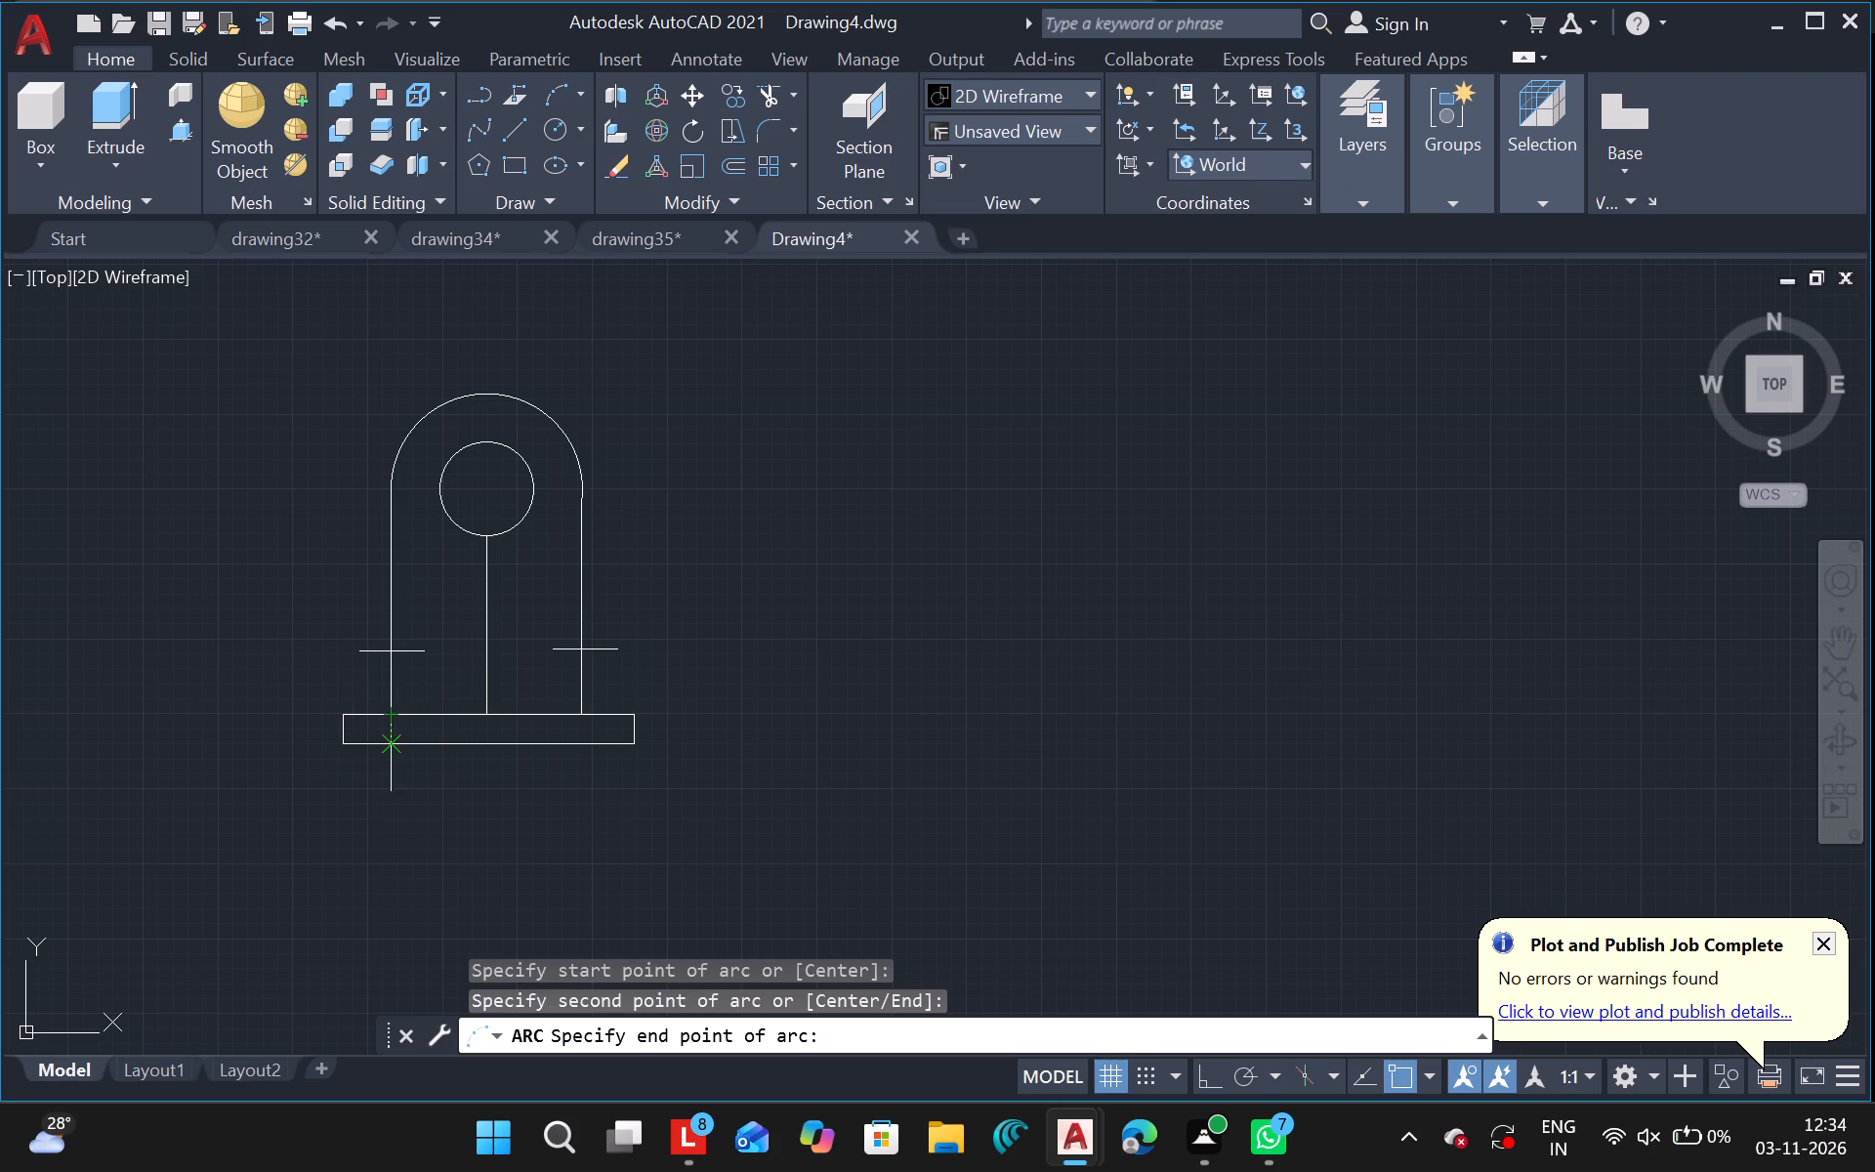
{"action": "left_click", "coordinate": [315, 699]}
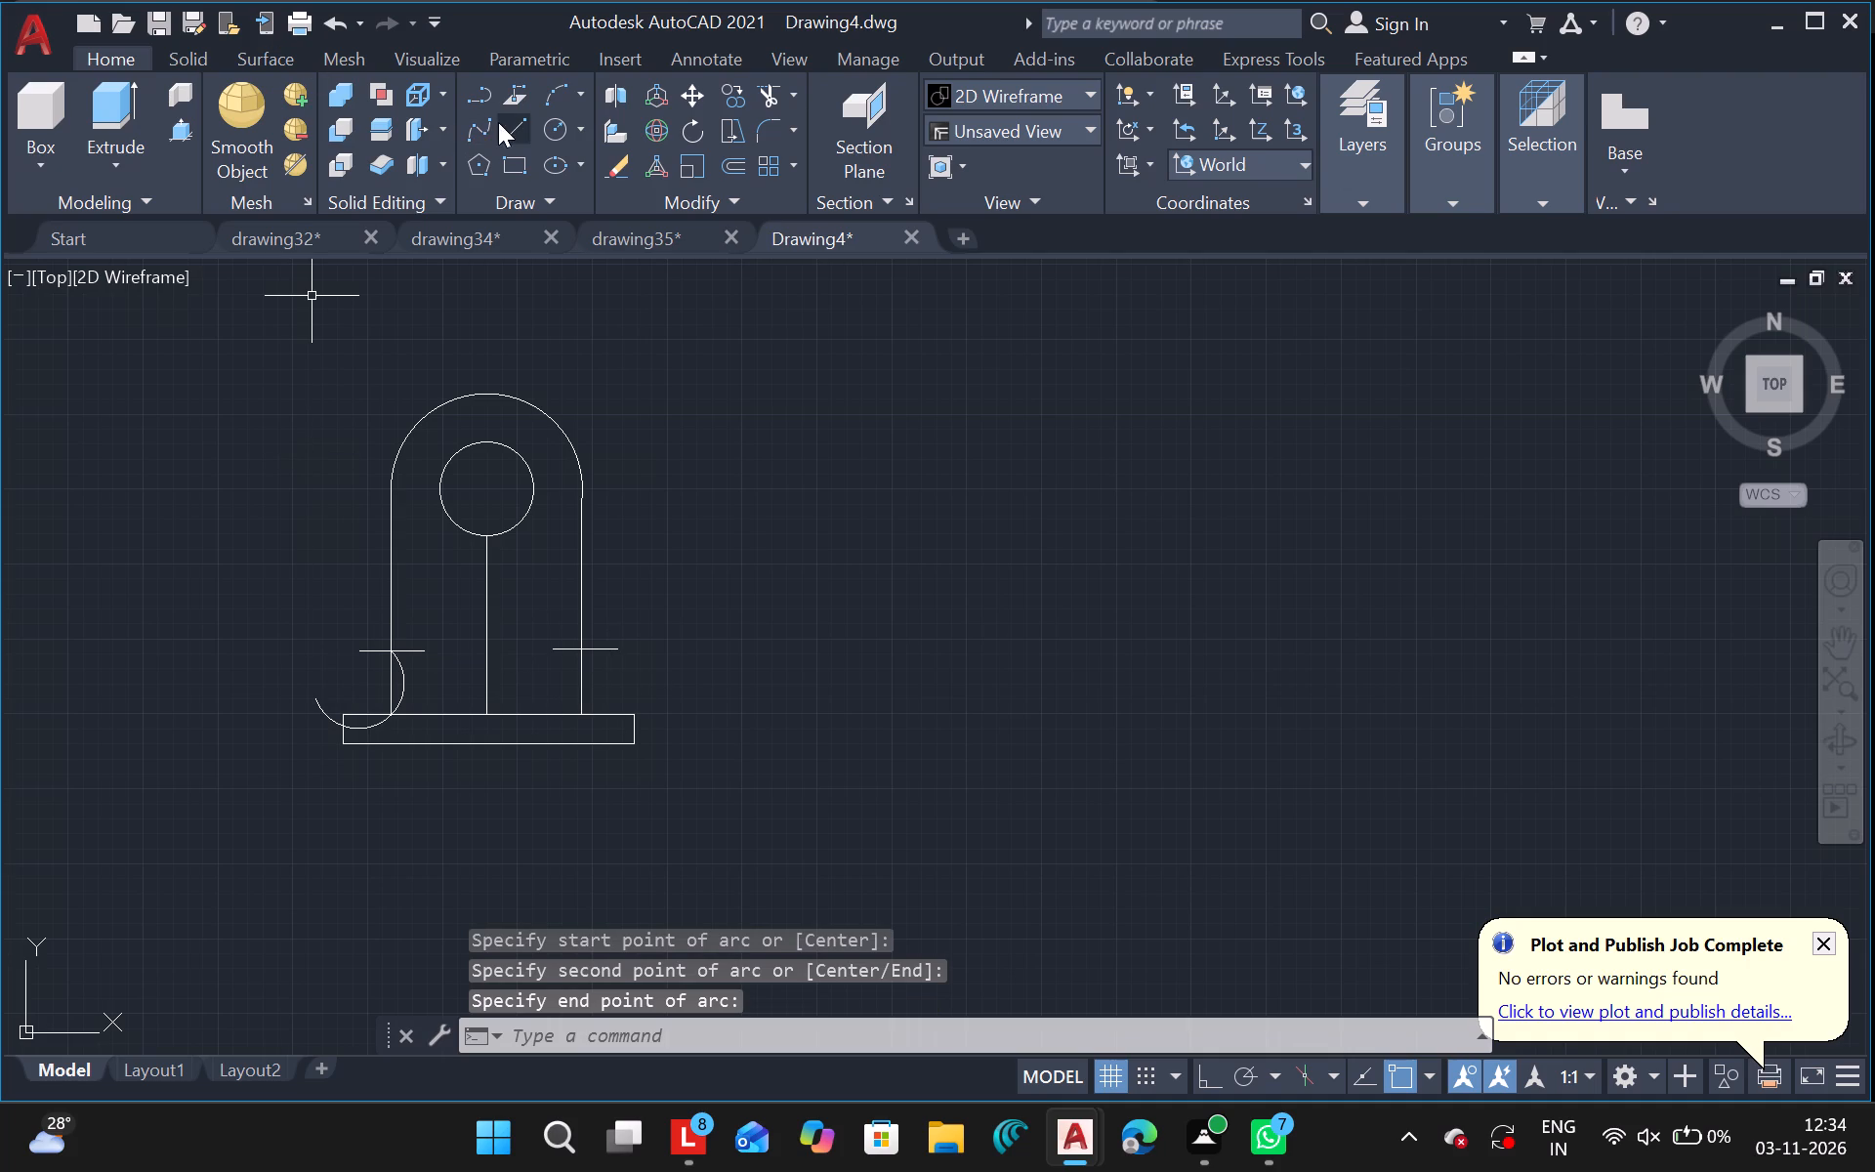
Draw a three-point arc from the right short line's crossing through the right line's bottom end to a point outside the base.
{"action": "left_click", "coordinate": [559, 97]}
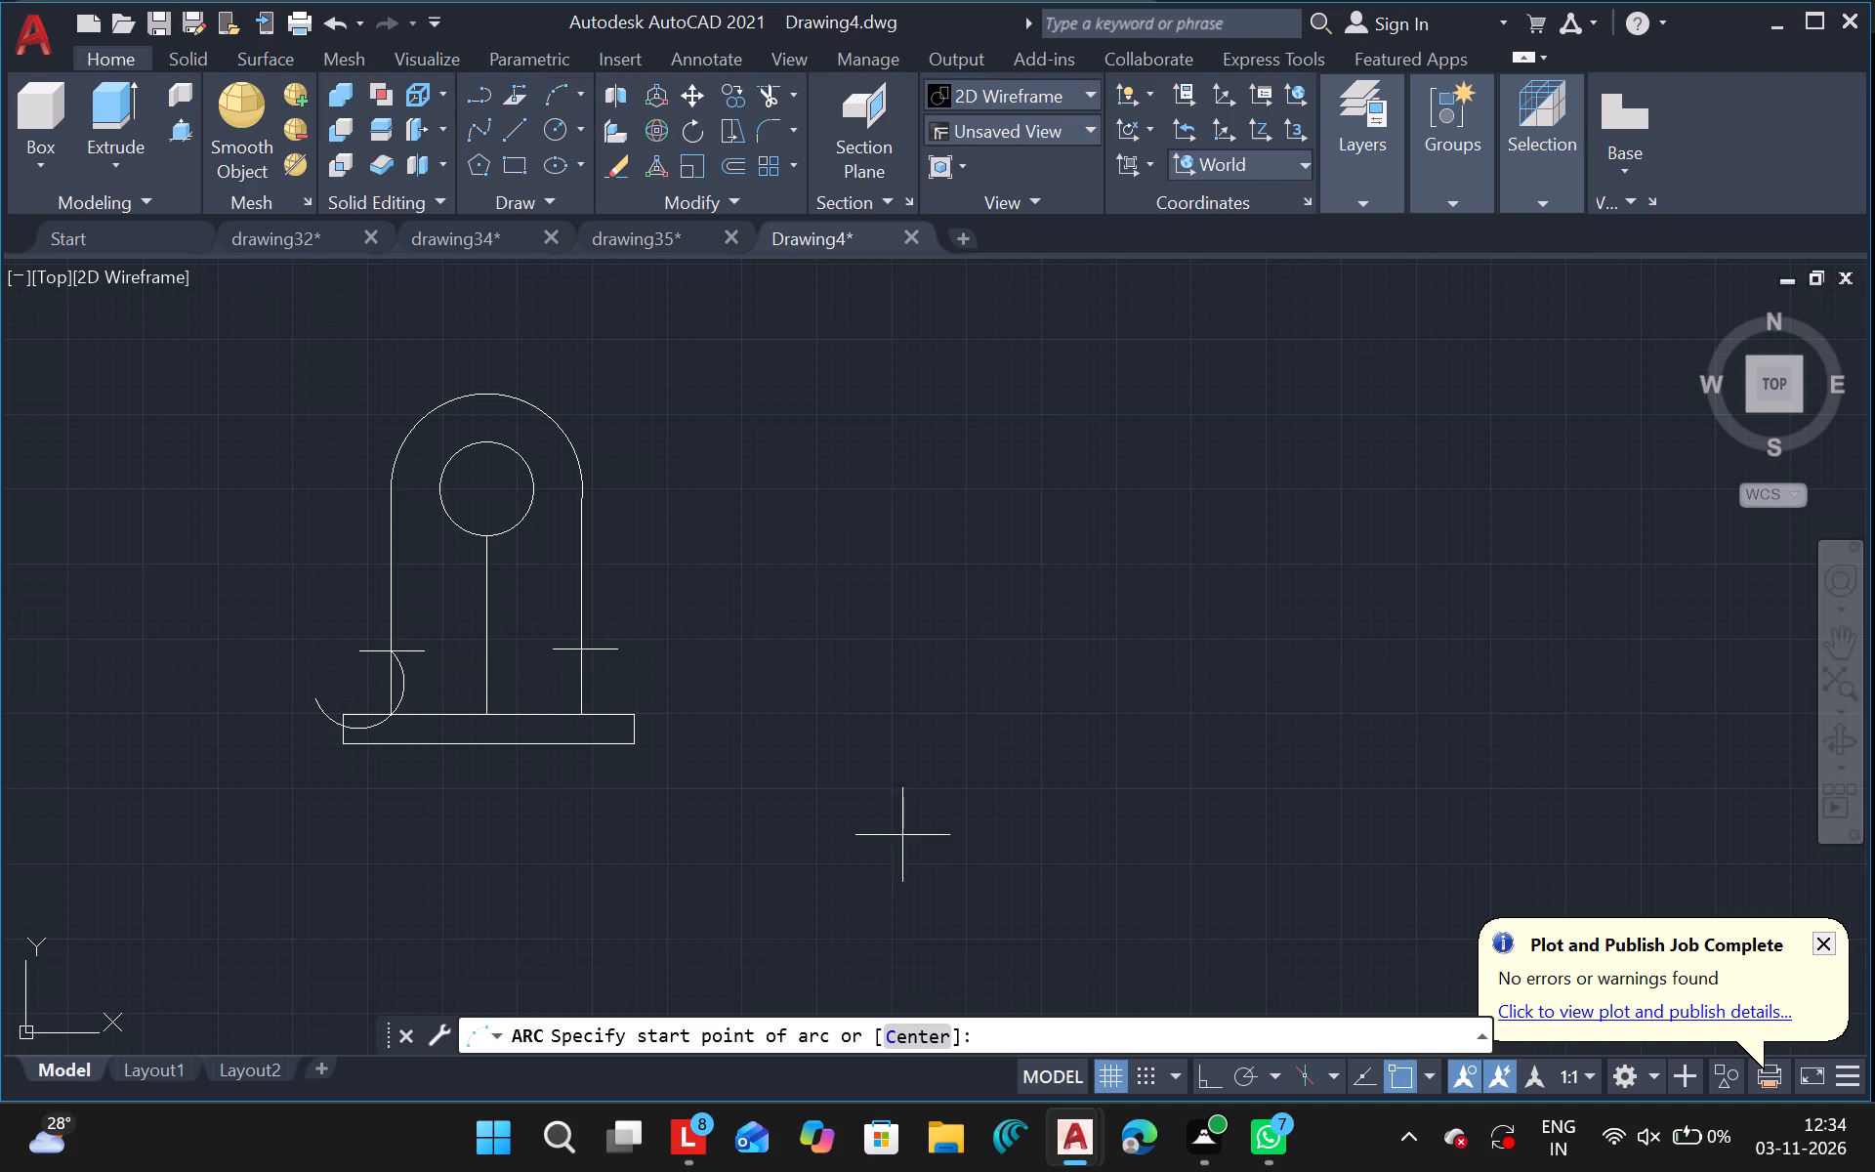
{"action": "left_click_drag", "start_coordinate": [577, 656], "coordinate": [575, 689]}
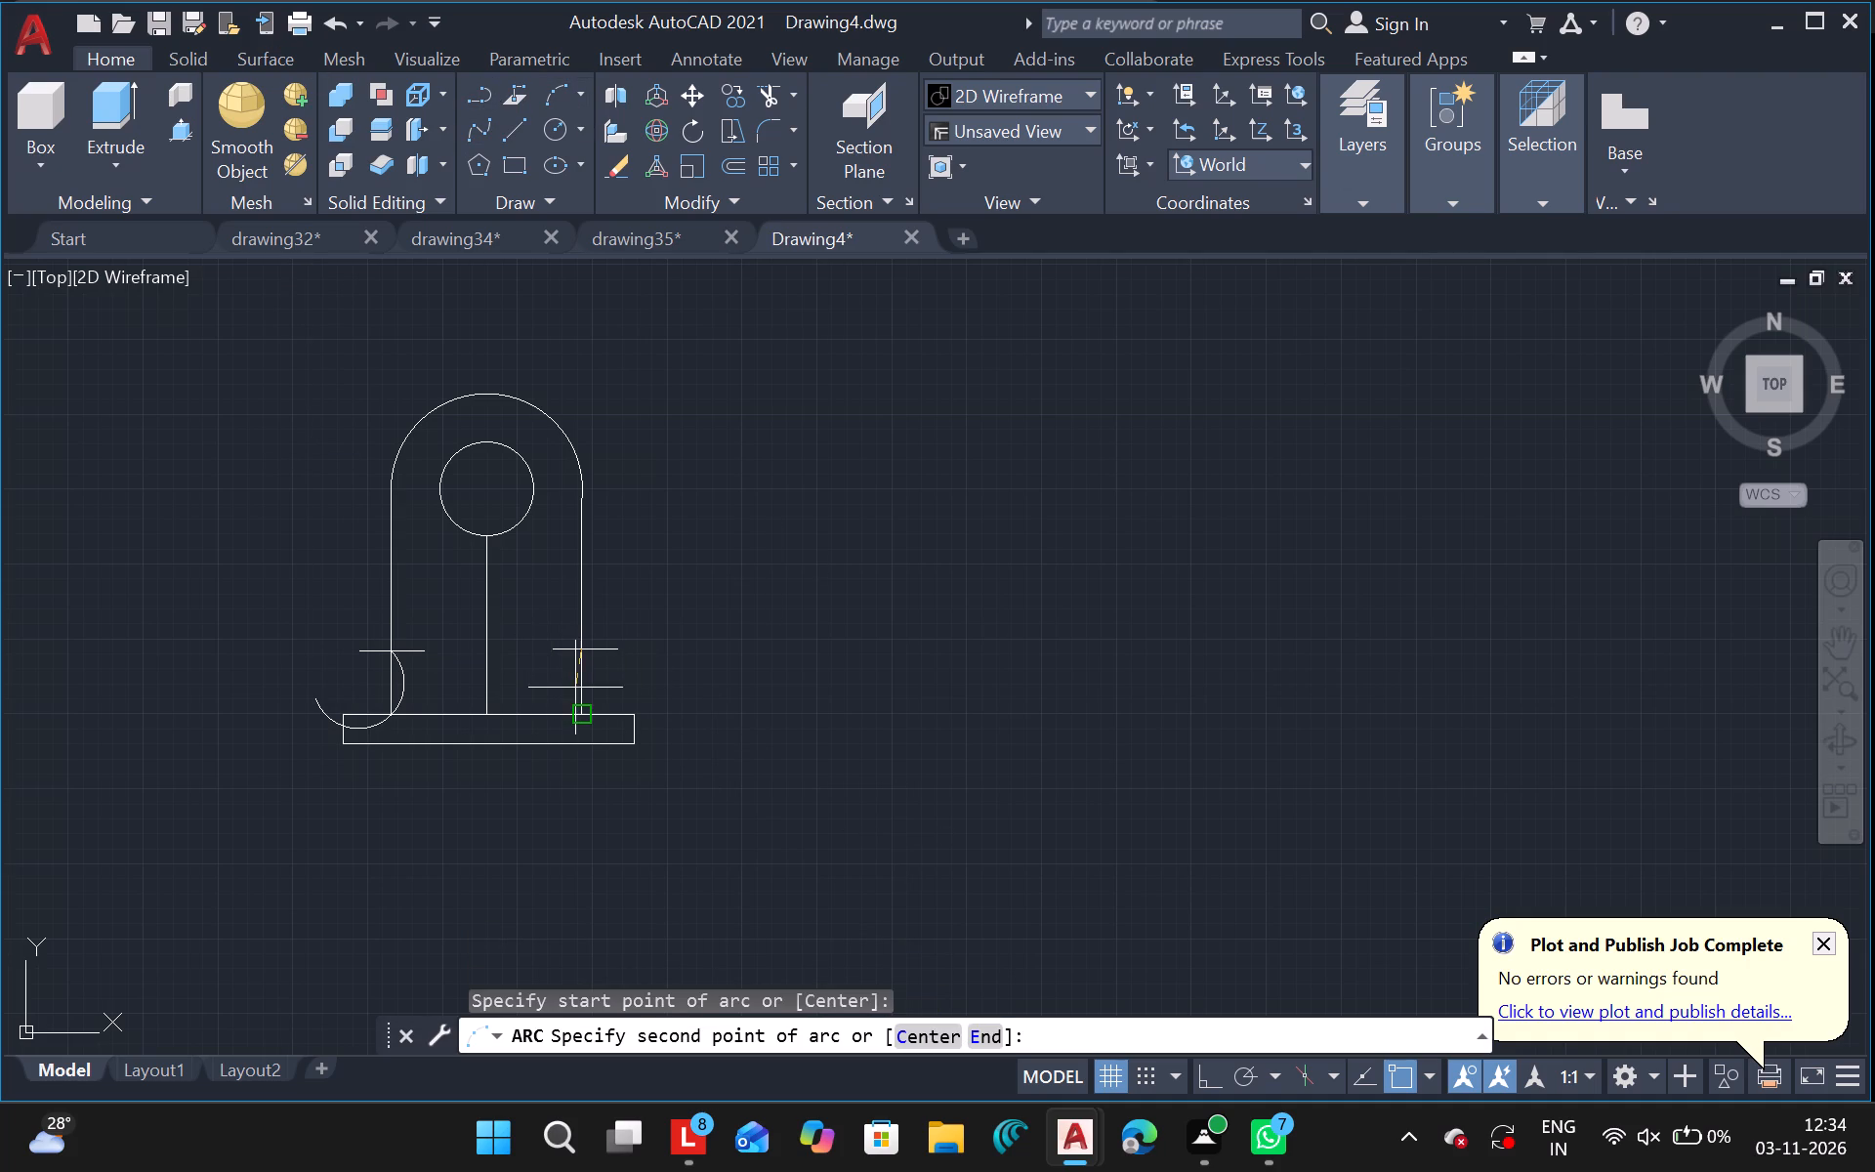
{"action": "left_click_drag", "start_coordinate": [575, 689], "coordinate": [586, 711]}
{"action": "left_click_drag", "start_coordinate": [586, 711], "coordinate": [536, 674]}
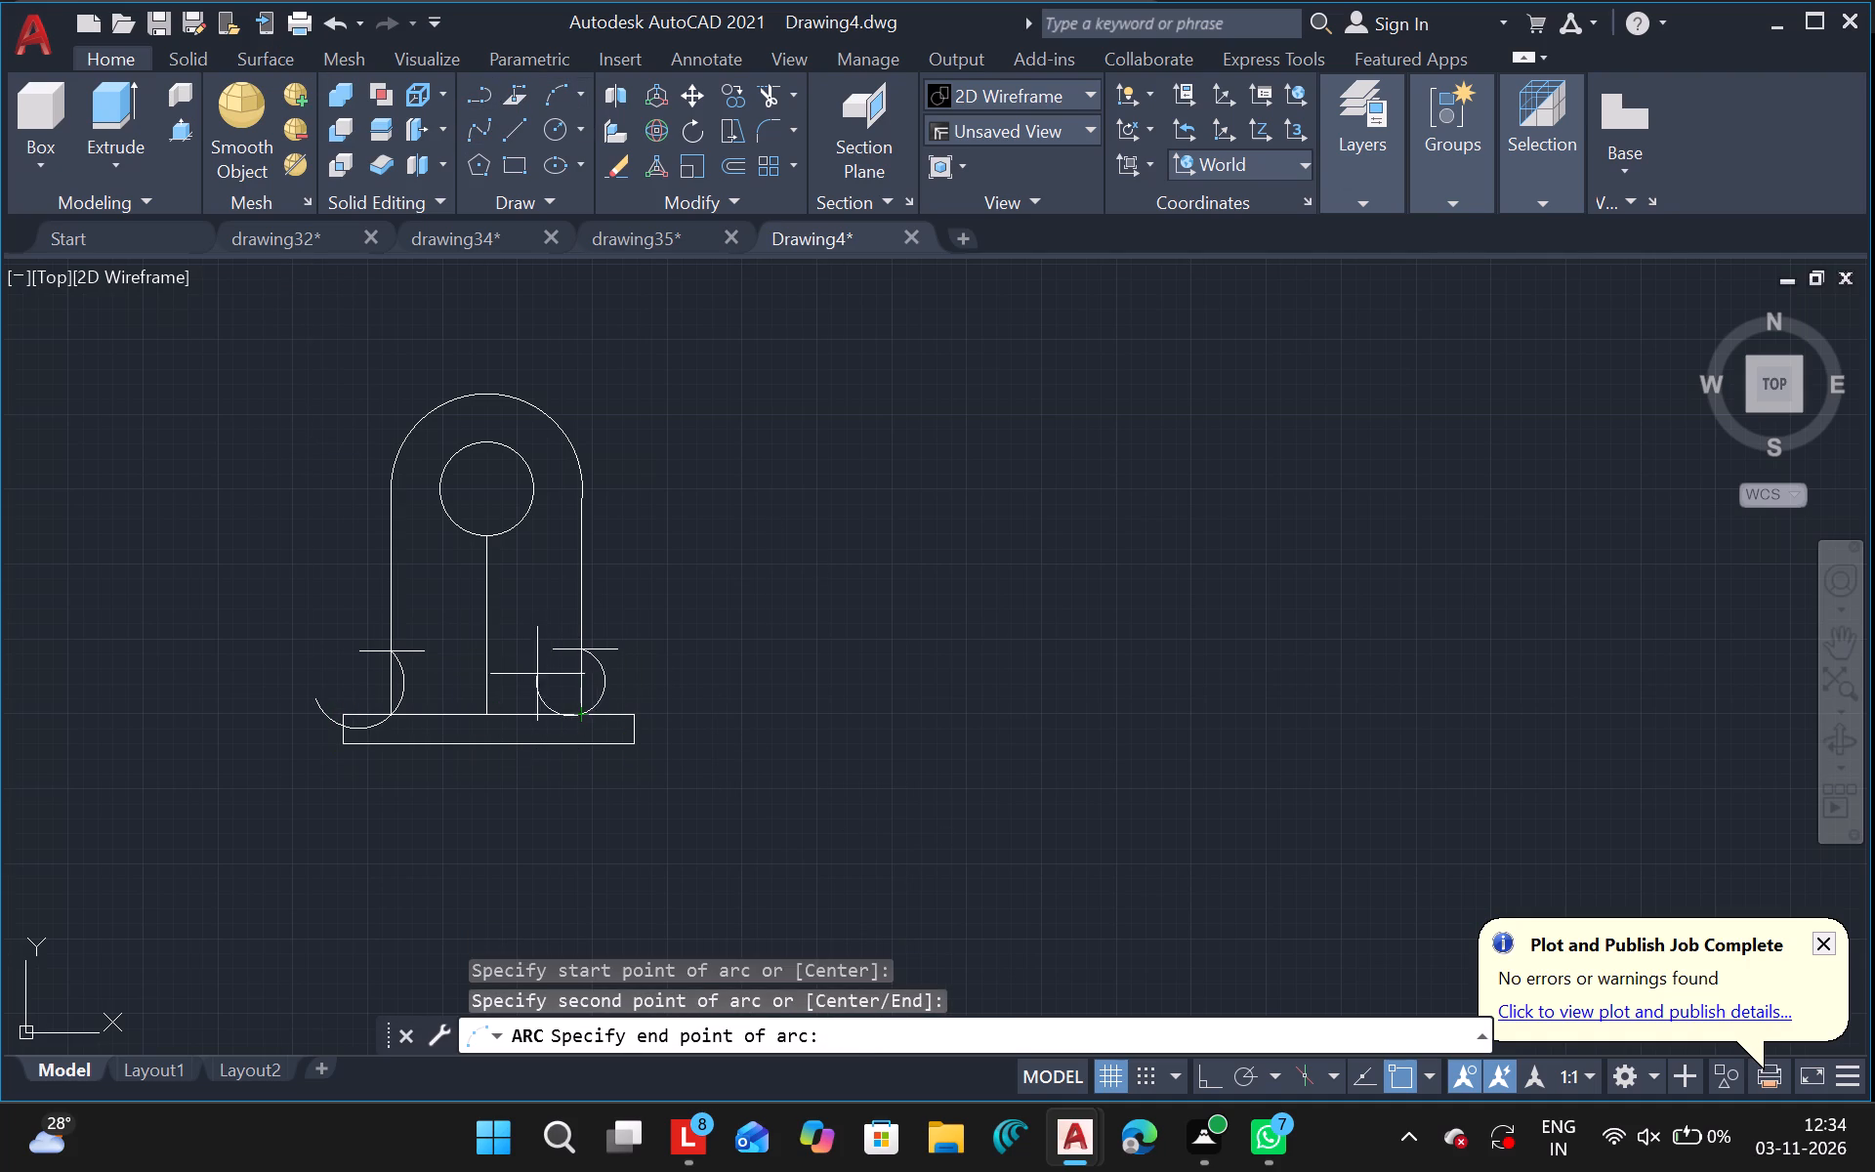
{"action": "left_click_drag", "start_coordinate": [536, 674], "coordinate": [665, 656]}
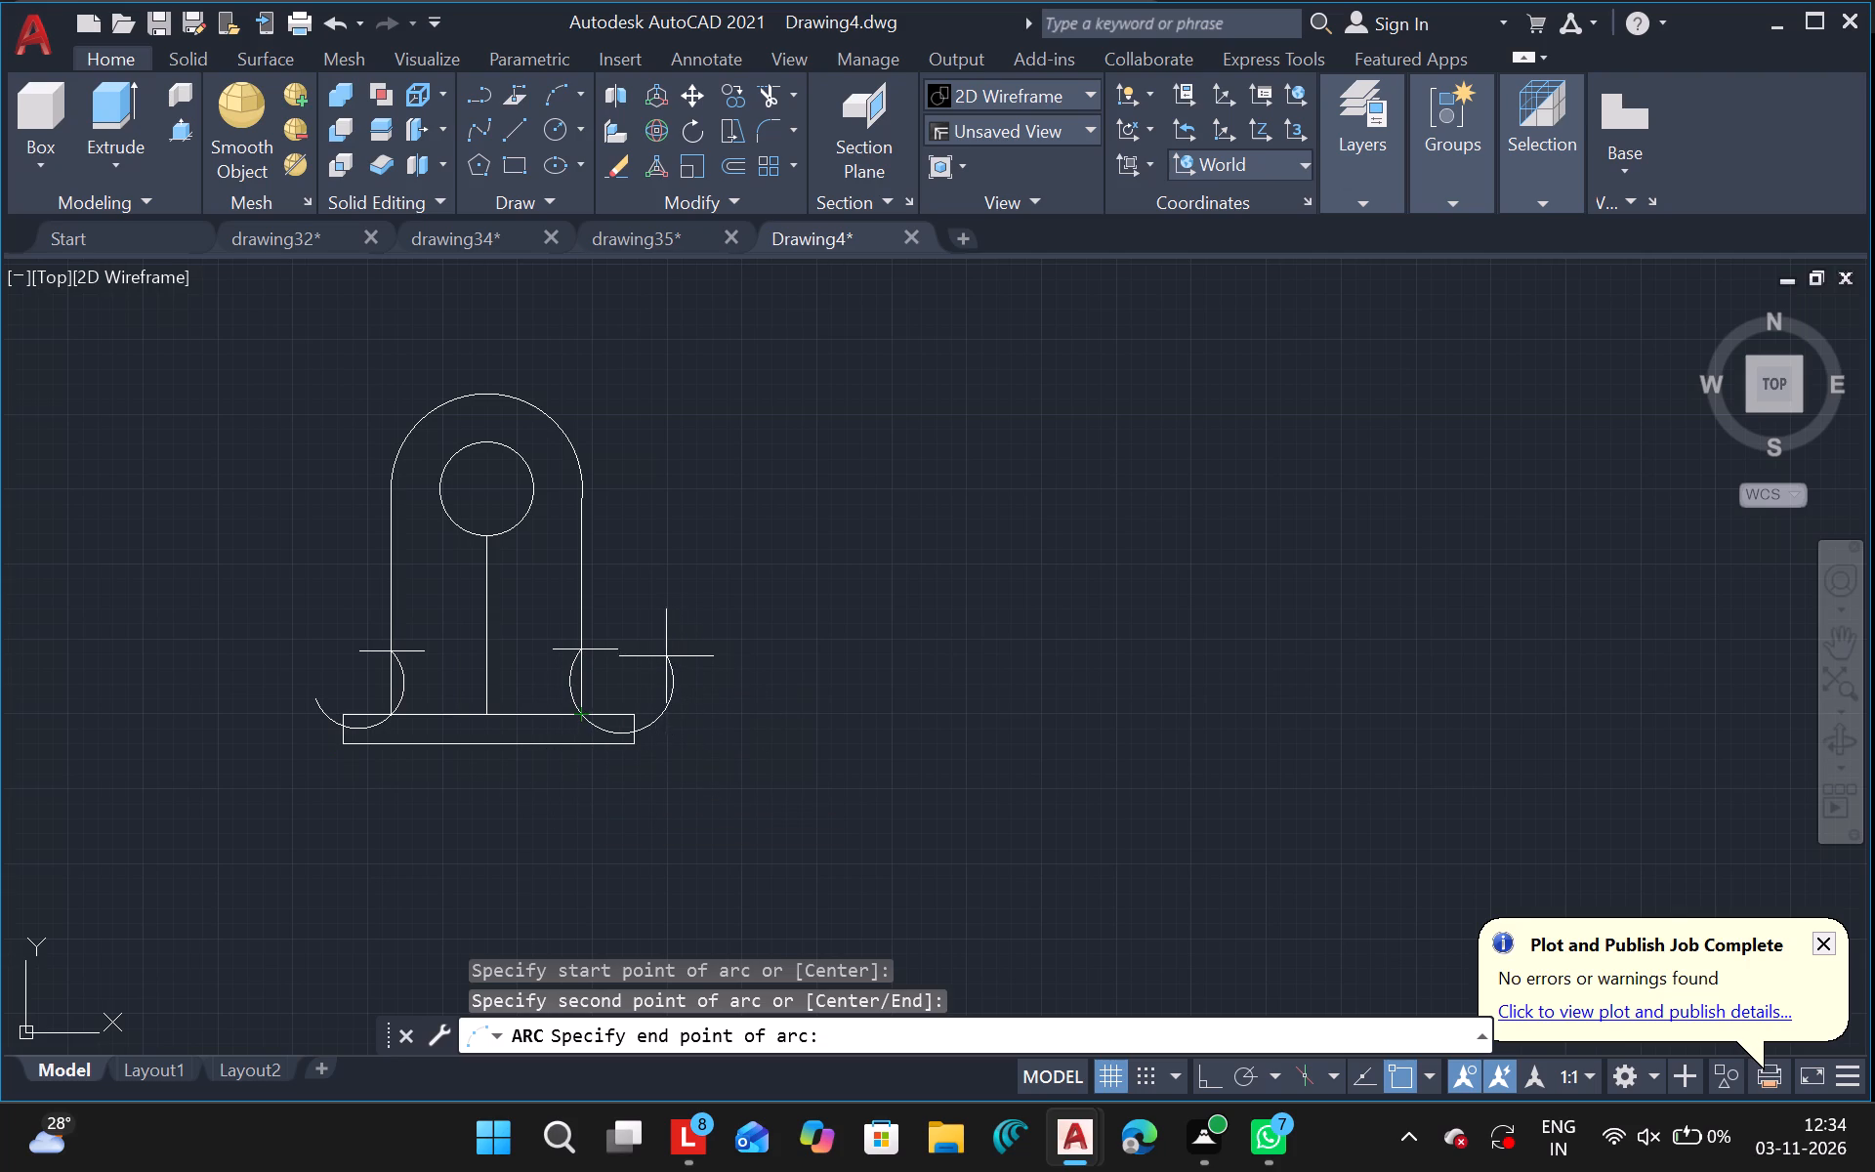
{"action": "left_click_drag", "start_coordinate": [665, 656], "coordinate": [667, 663]}
{"action": "left_click", "coordinate": [667, 663]}
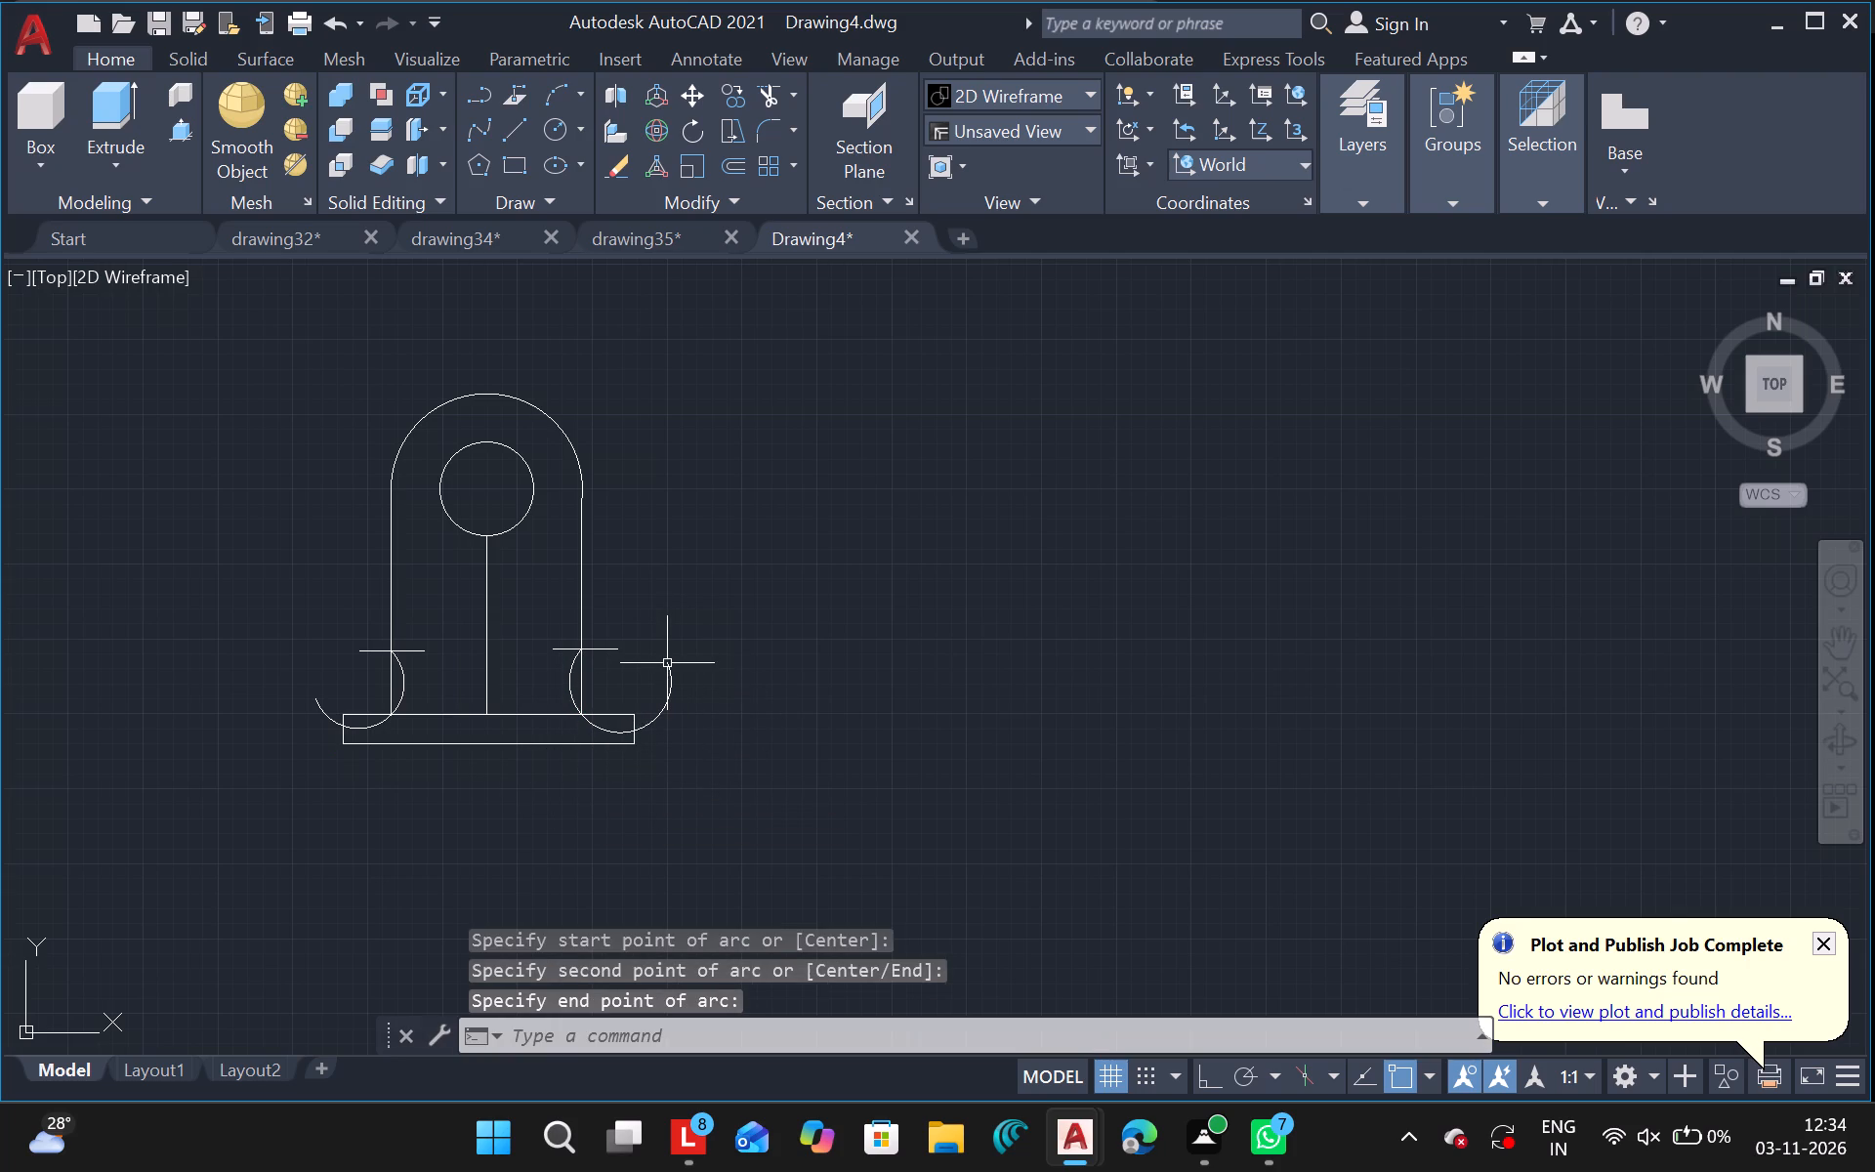
{"action": "key", "text": "Escape"}
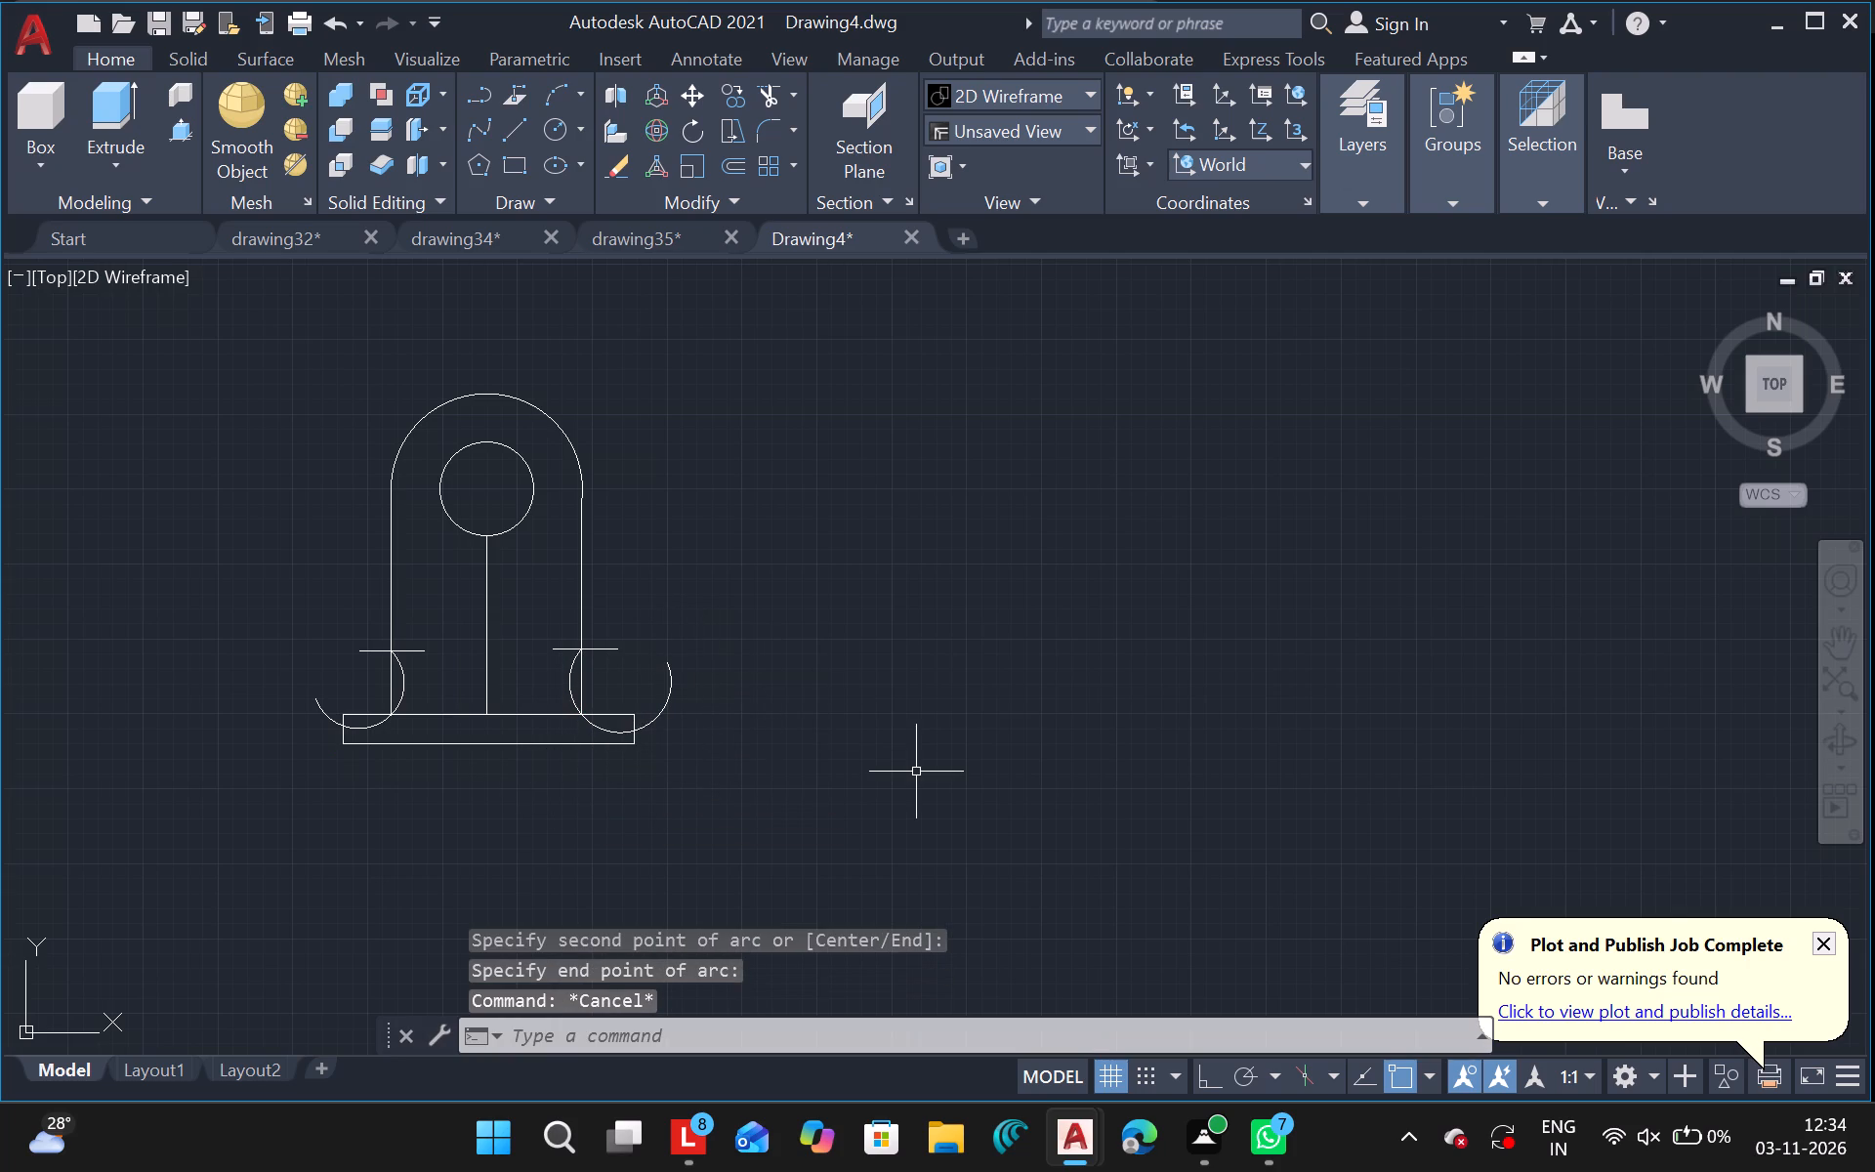
Trim the right short line, the vertical line below it and the arc's excess, keeping only the inward curve above the base.
{"action": "type", "text": "tr"}
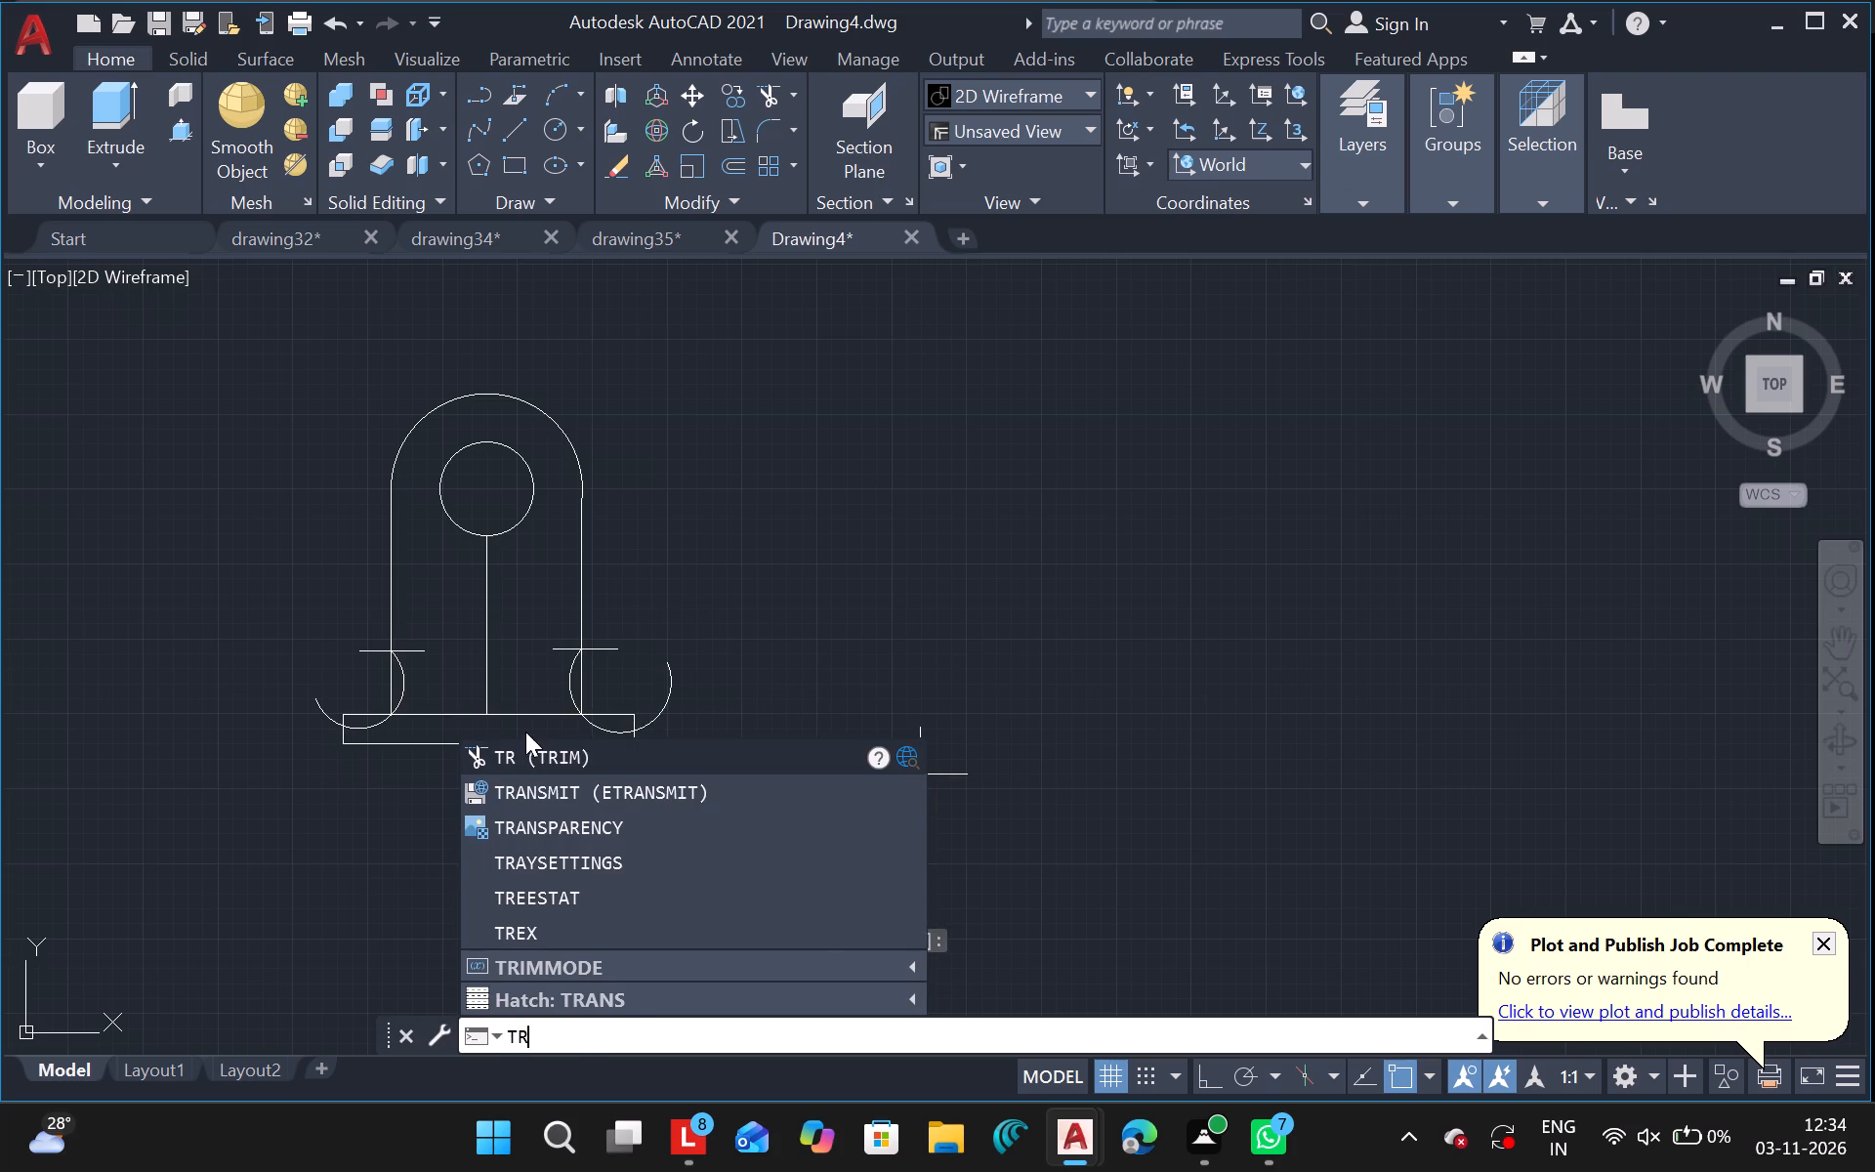
{"action": "left_click", "coordinate": [508, 773]}
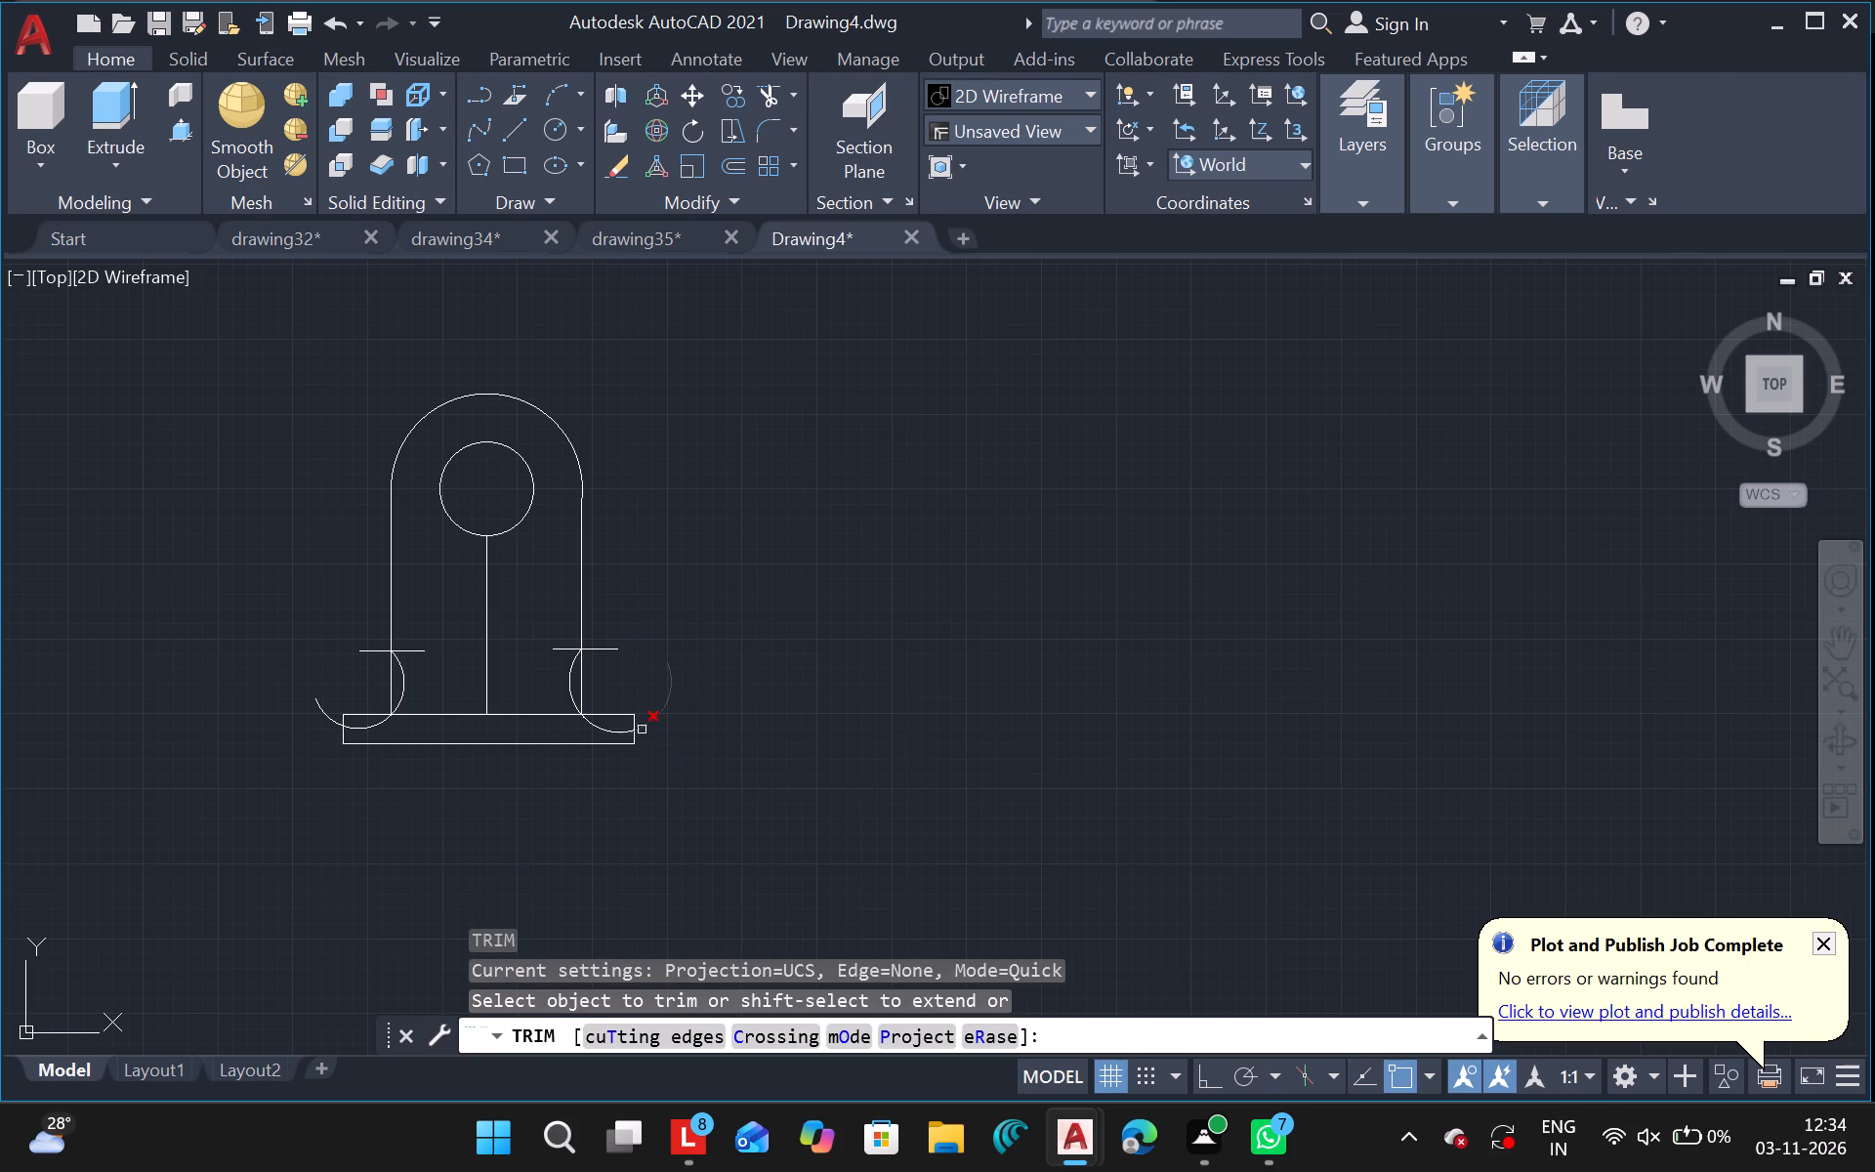
{"action": "left_click", "coordinate": [660, 728]}
{"action": "left_click", "coordinate": [632, 688]}
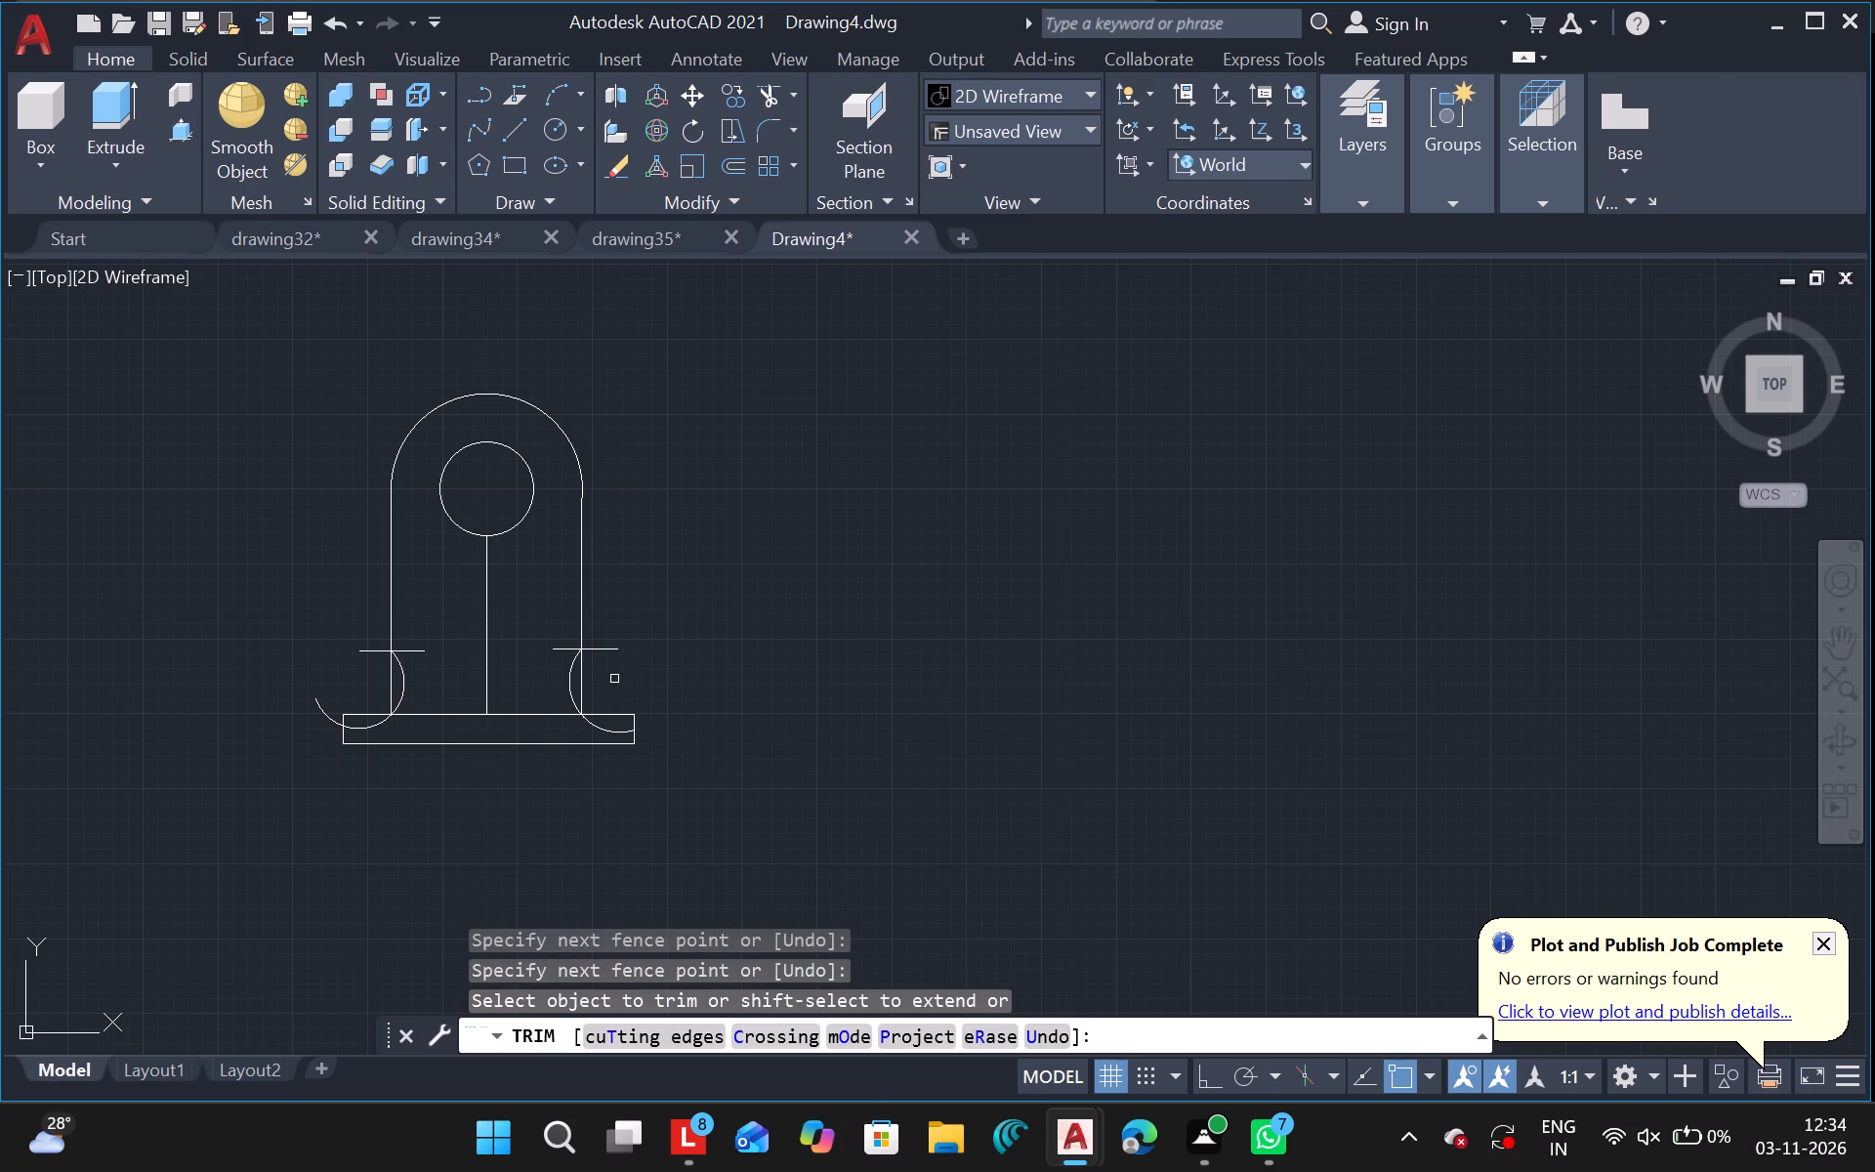
{"action": "left_click_drag", "start_coordinate": [604, 652], "coordinate": [580, 672]}
{"action": "left_click", "coordinate": [580, 672]}
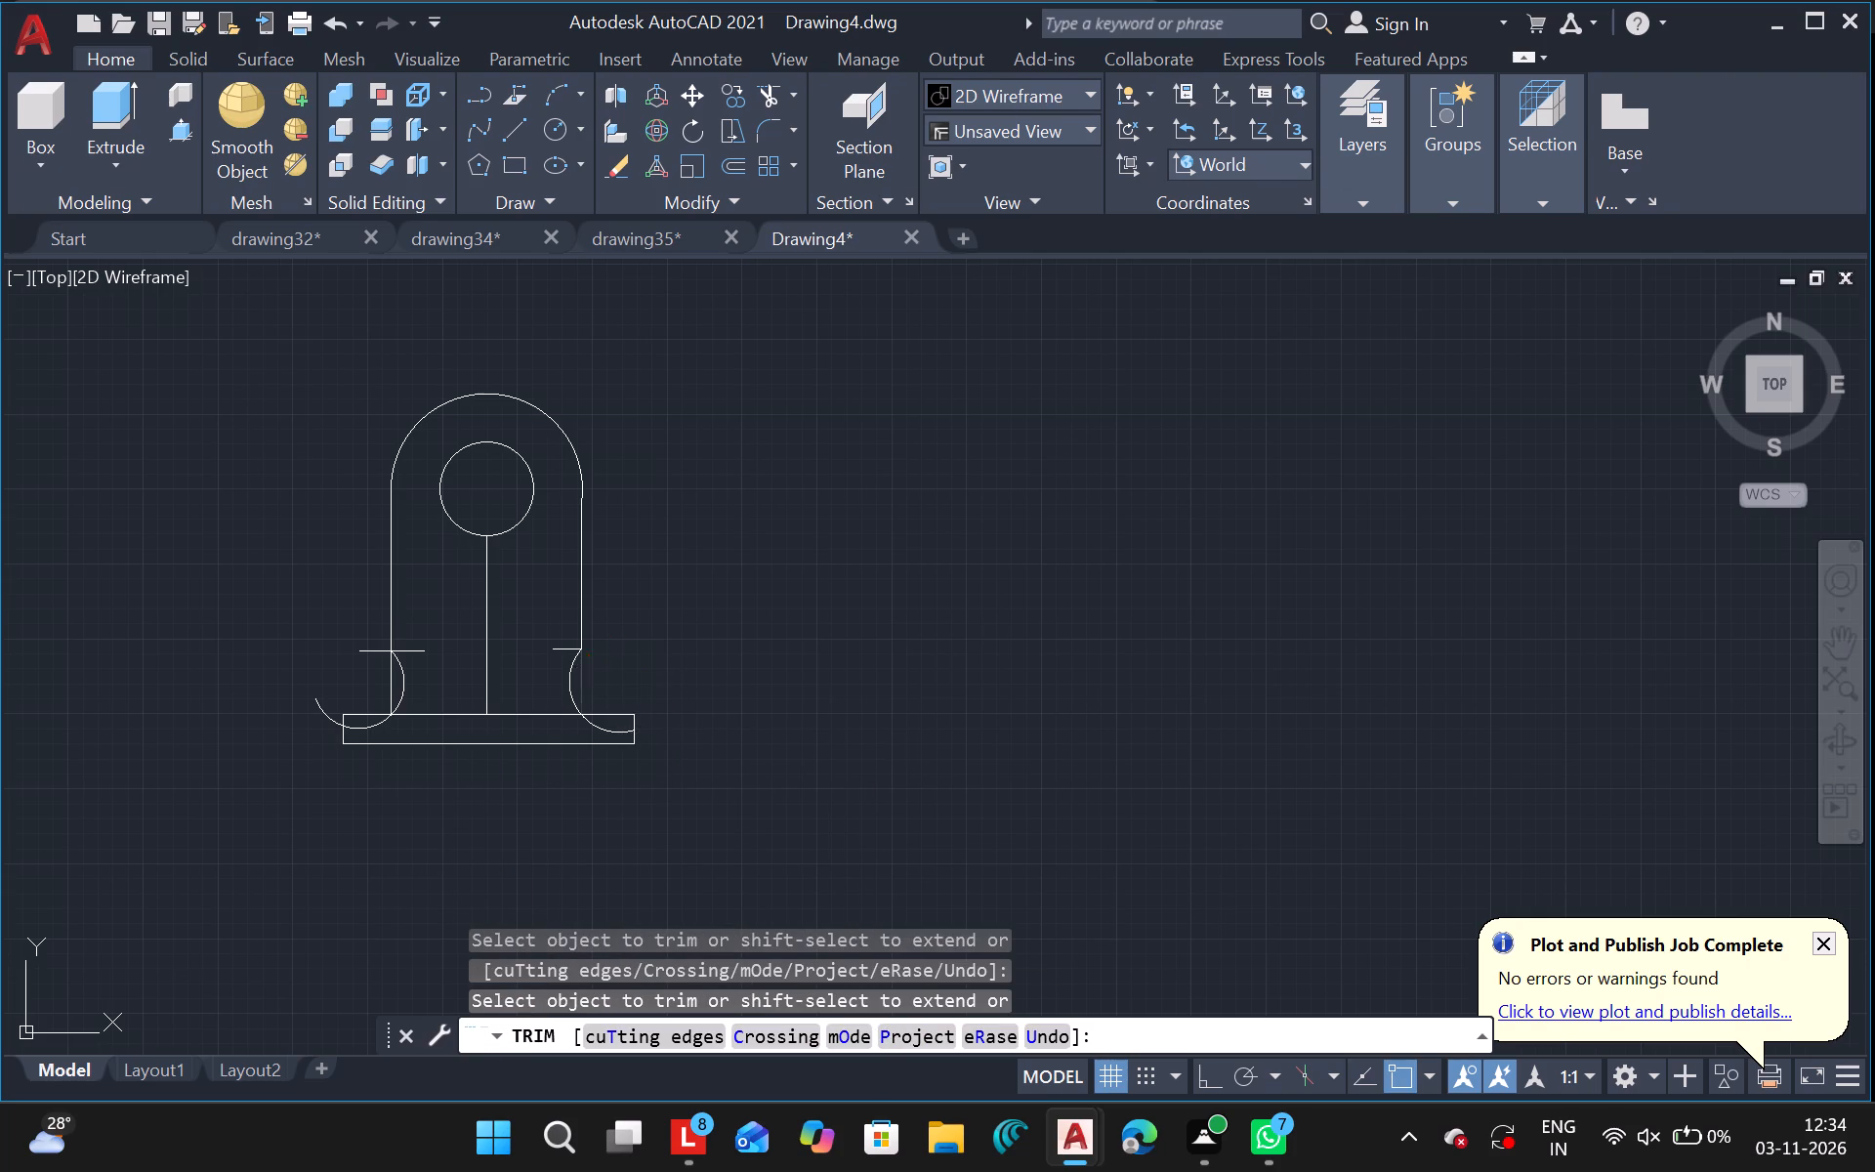
{"action": "left_click", "coordinate": [562, 650]}
{"action": "left_click", "coordinate": [606, 731]}
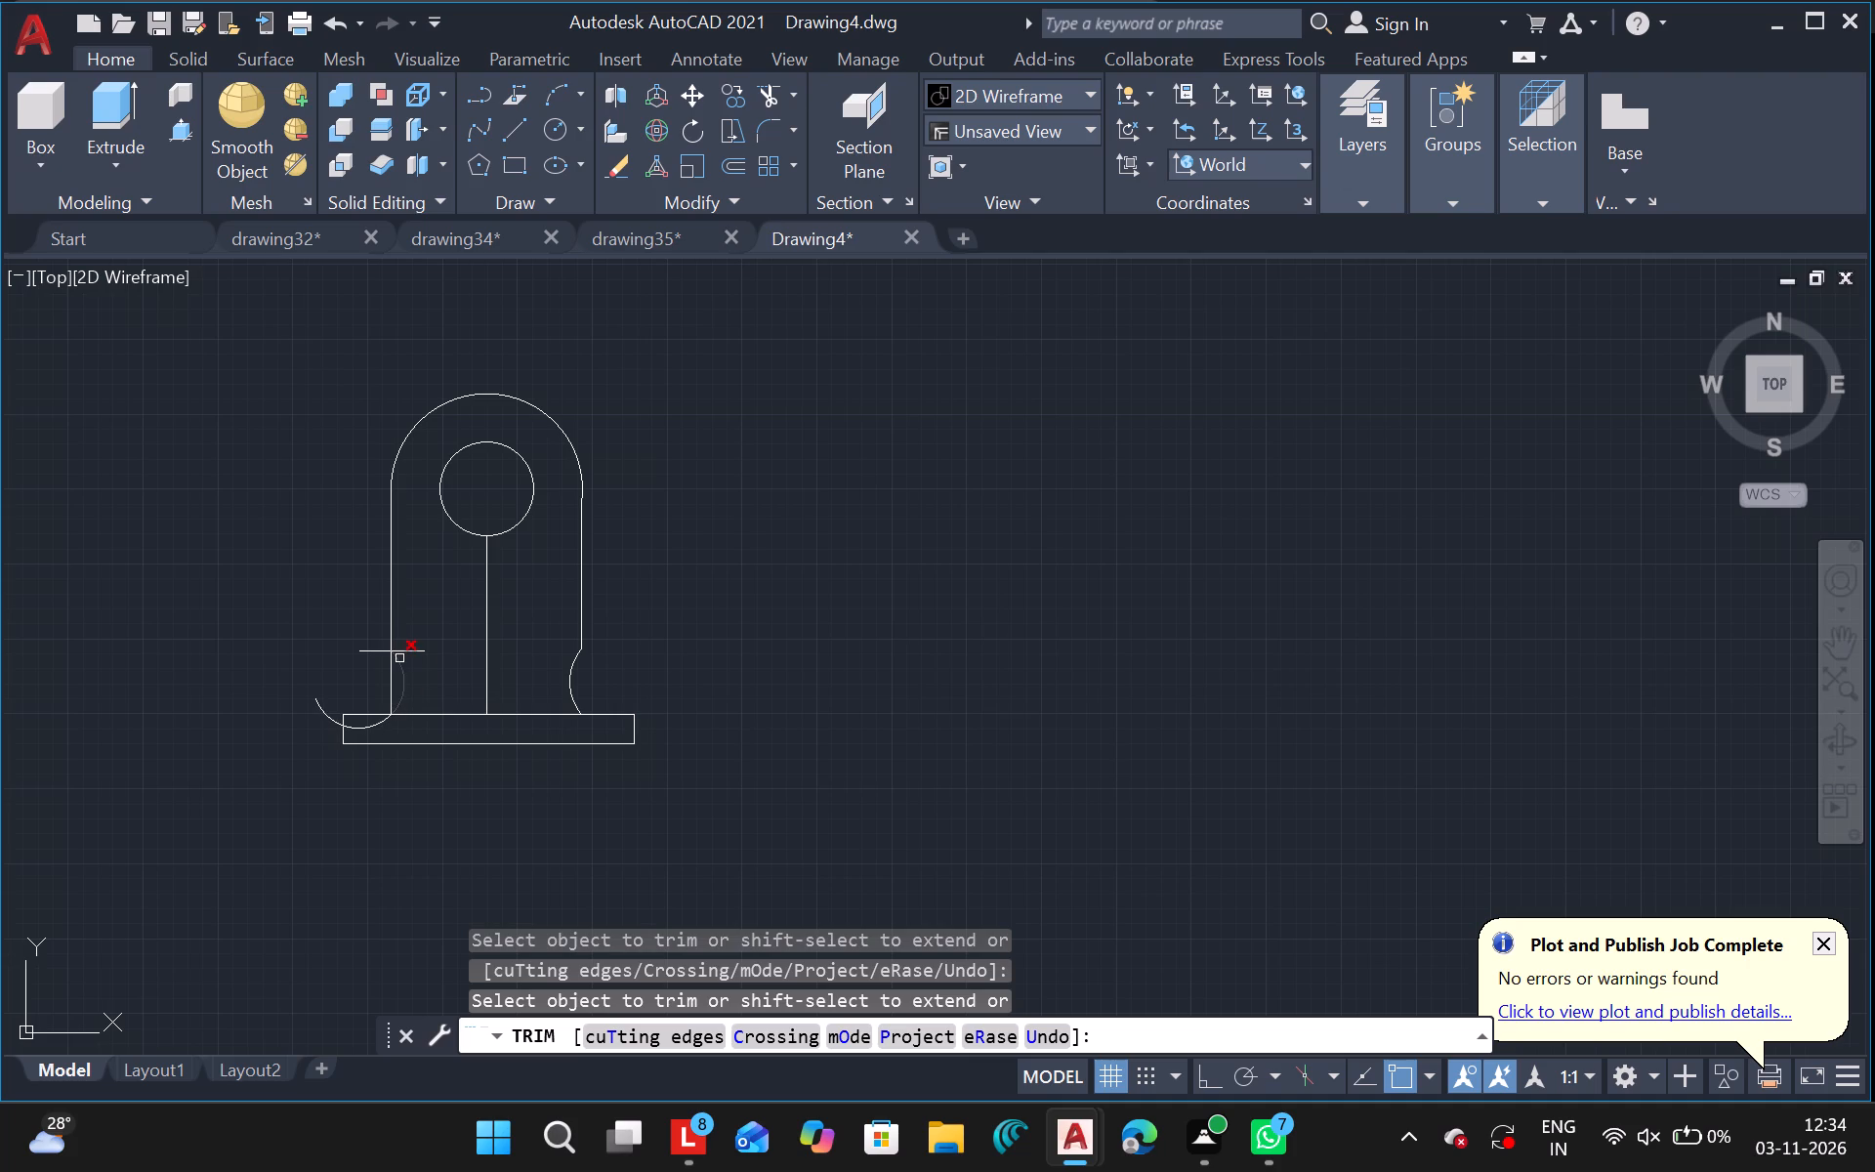
Trim the left short line, the vertical line below it and the arc's outer excess, keeping only the inward curve above the base.
{"action": "left_click", "coordinate": [400, 654]}
{"action": "key", "text": "ctrl+z"}
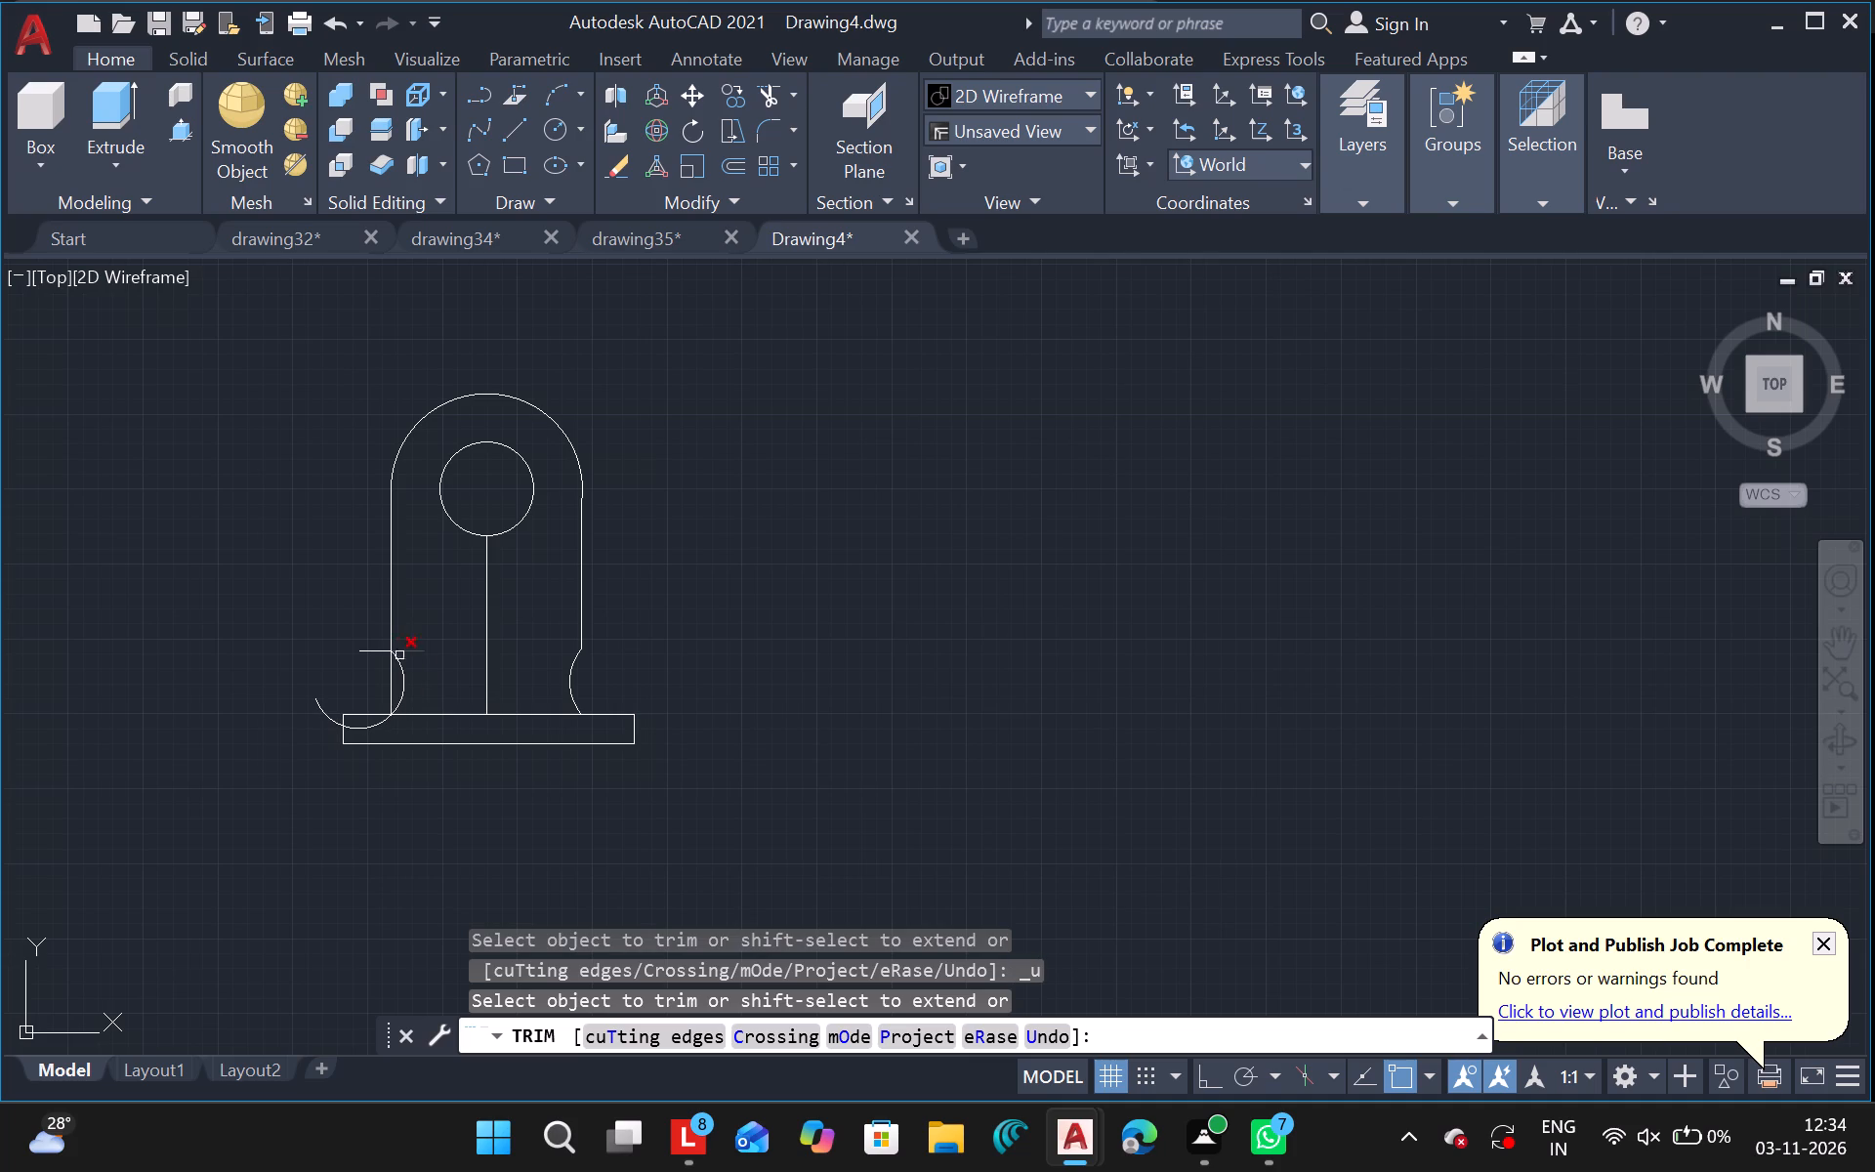
{"action": "left_click", "coordinate": [375, 653]}
{"action": "left_click_drag", "start_coordinate": [411, 655], "coordinate": [389, 684]}
{"action": "left_click", "coordinate": [389, 684]}
{"action": "left_click_drag", "start_coordinate": [385, 724], "coordinate": [316, 711]}
{"action": "left_click", "coordinate": [316, 711]}
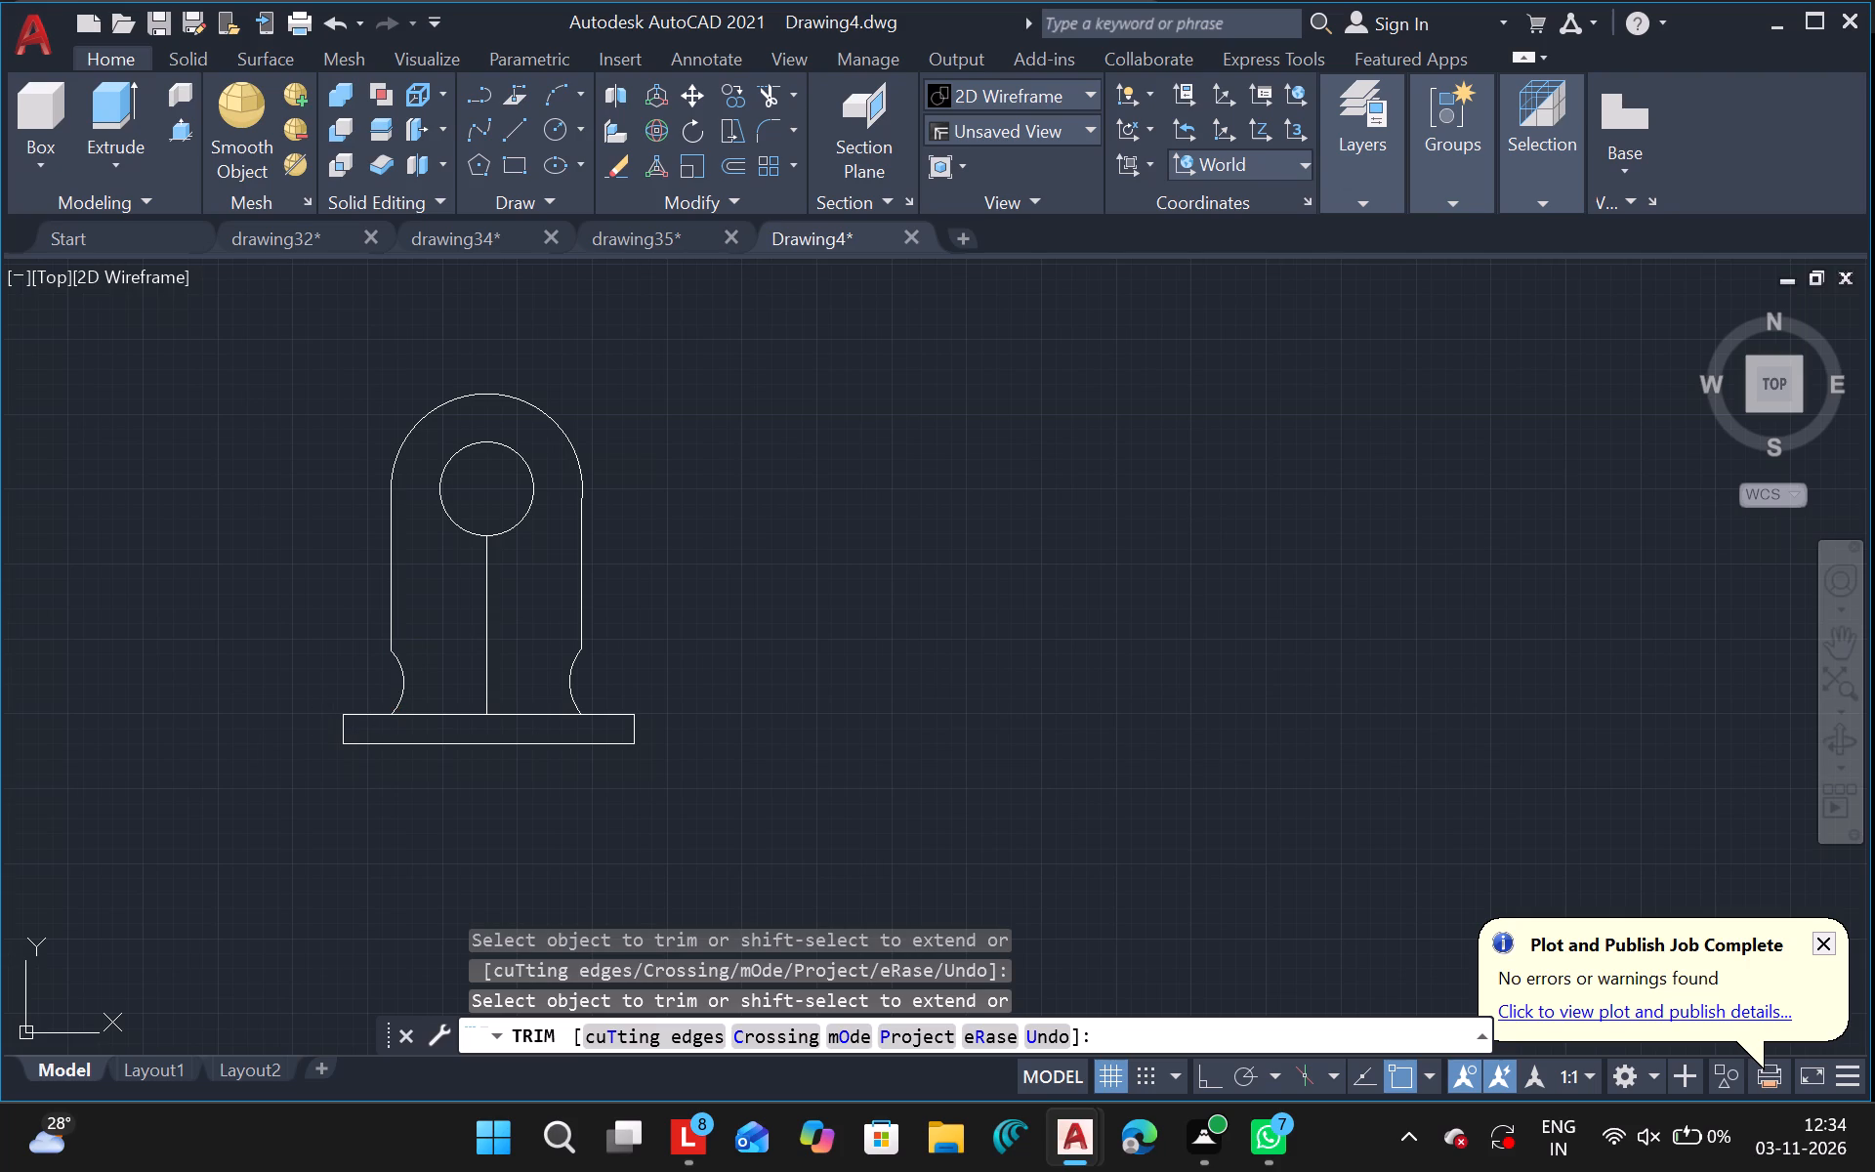
{"action": "key", "text": "Escape"}
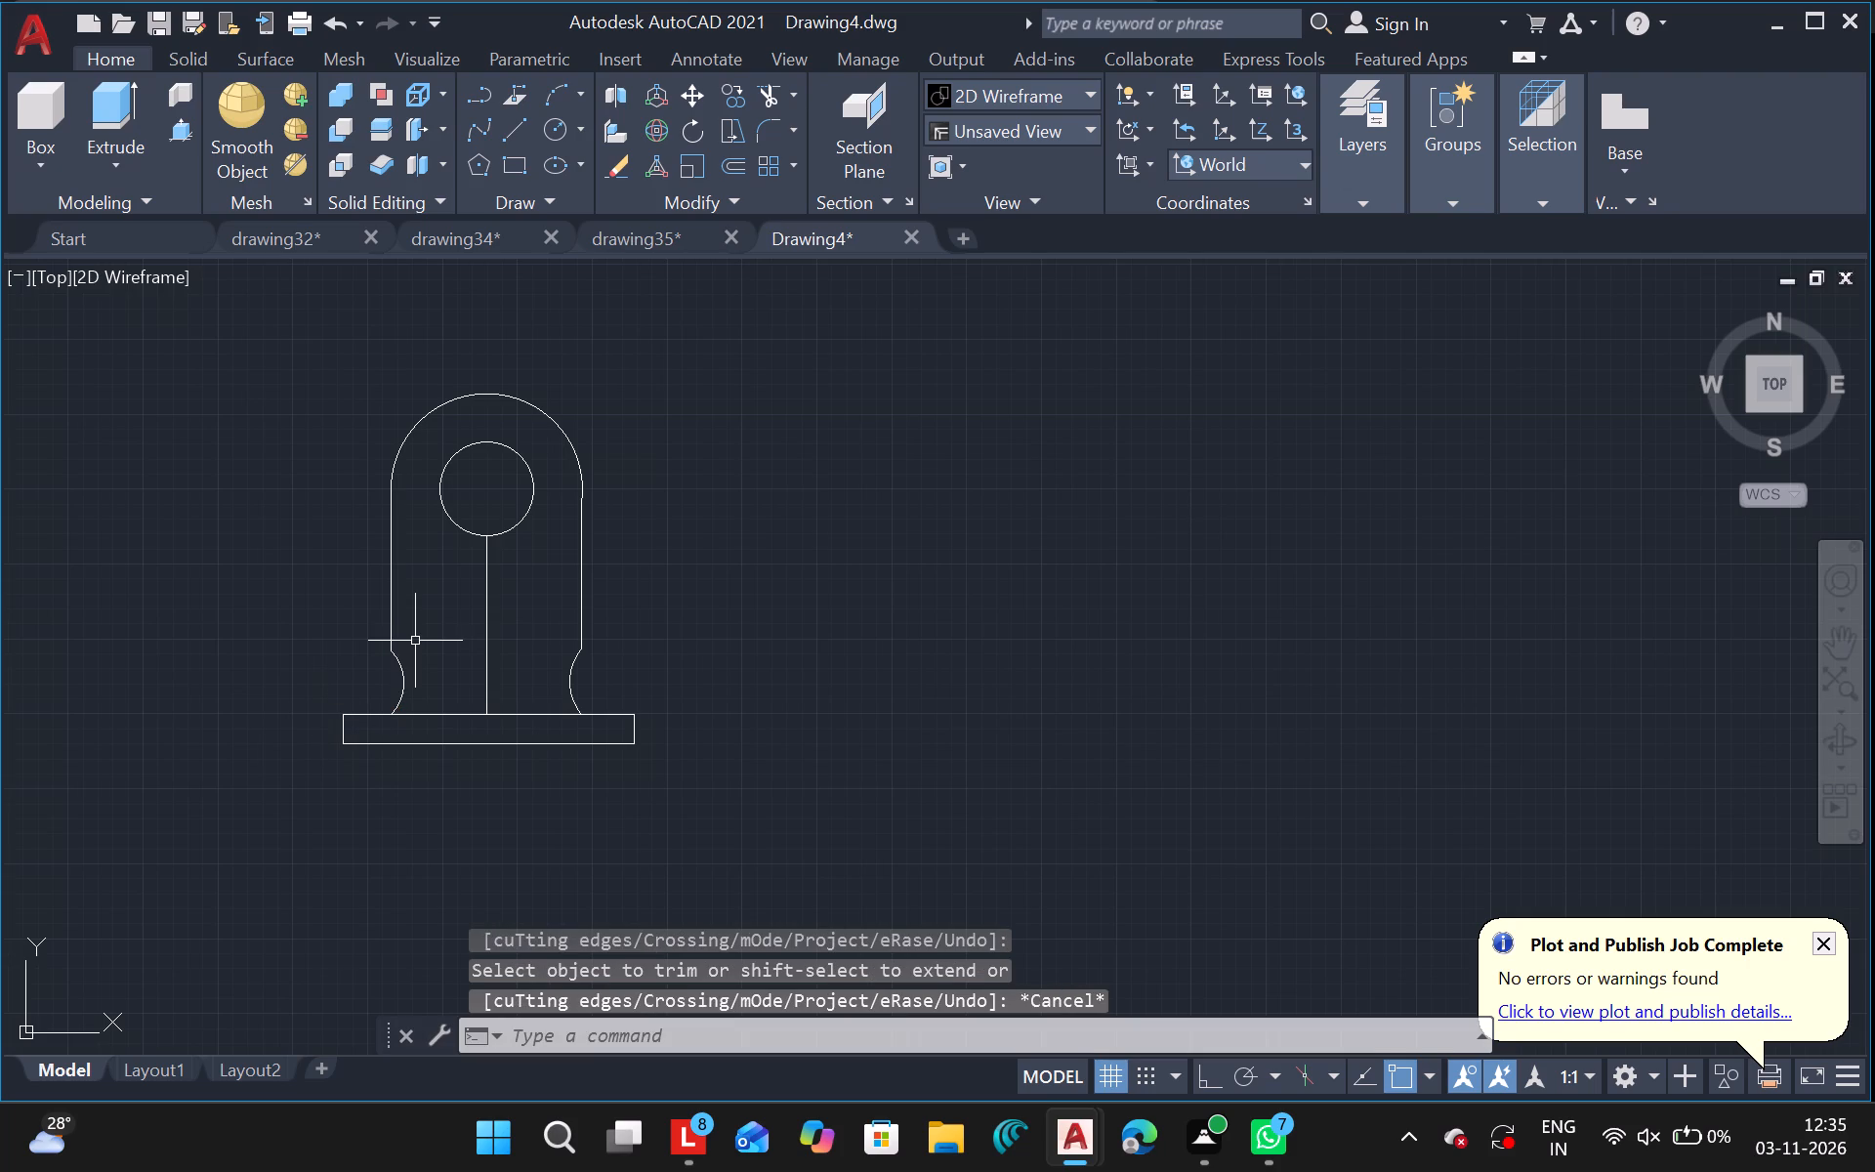
Delete the inward-curving arc between the body's left vertical line and the base.
{"action": "left_click_drag", "start_coordinate": [400, 689], "coordinate": [647, 809]}
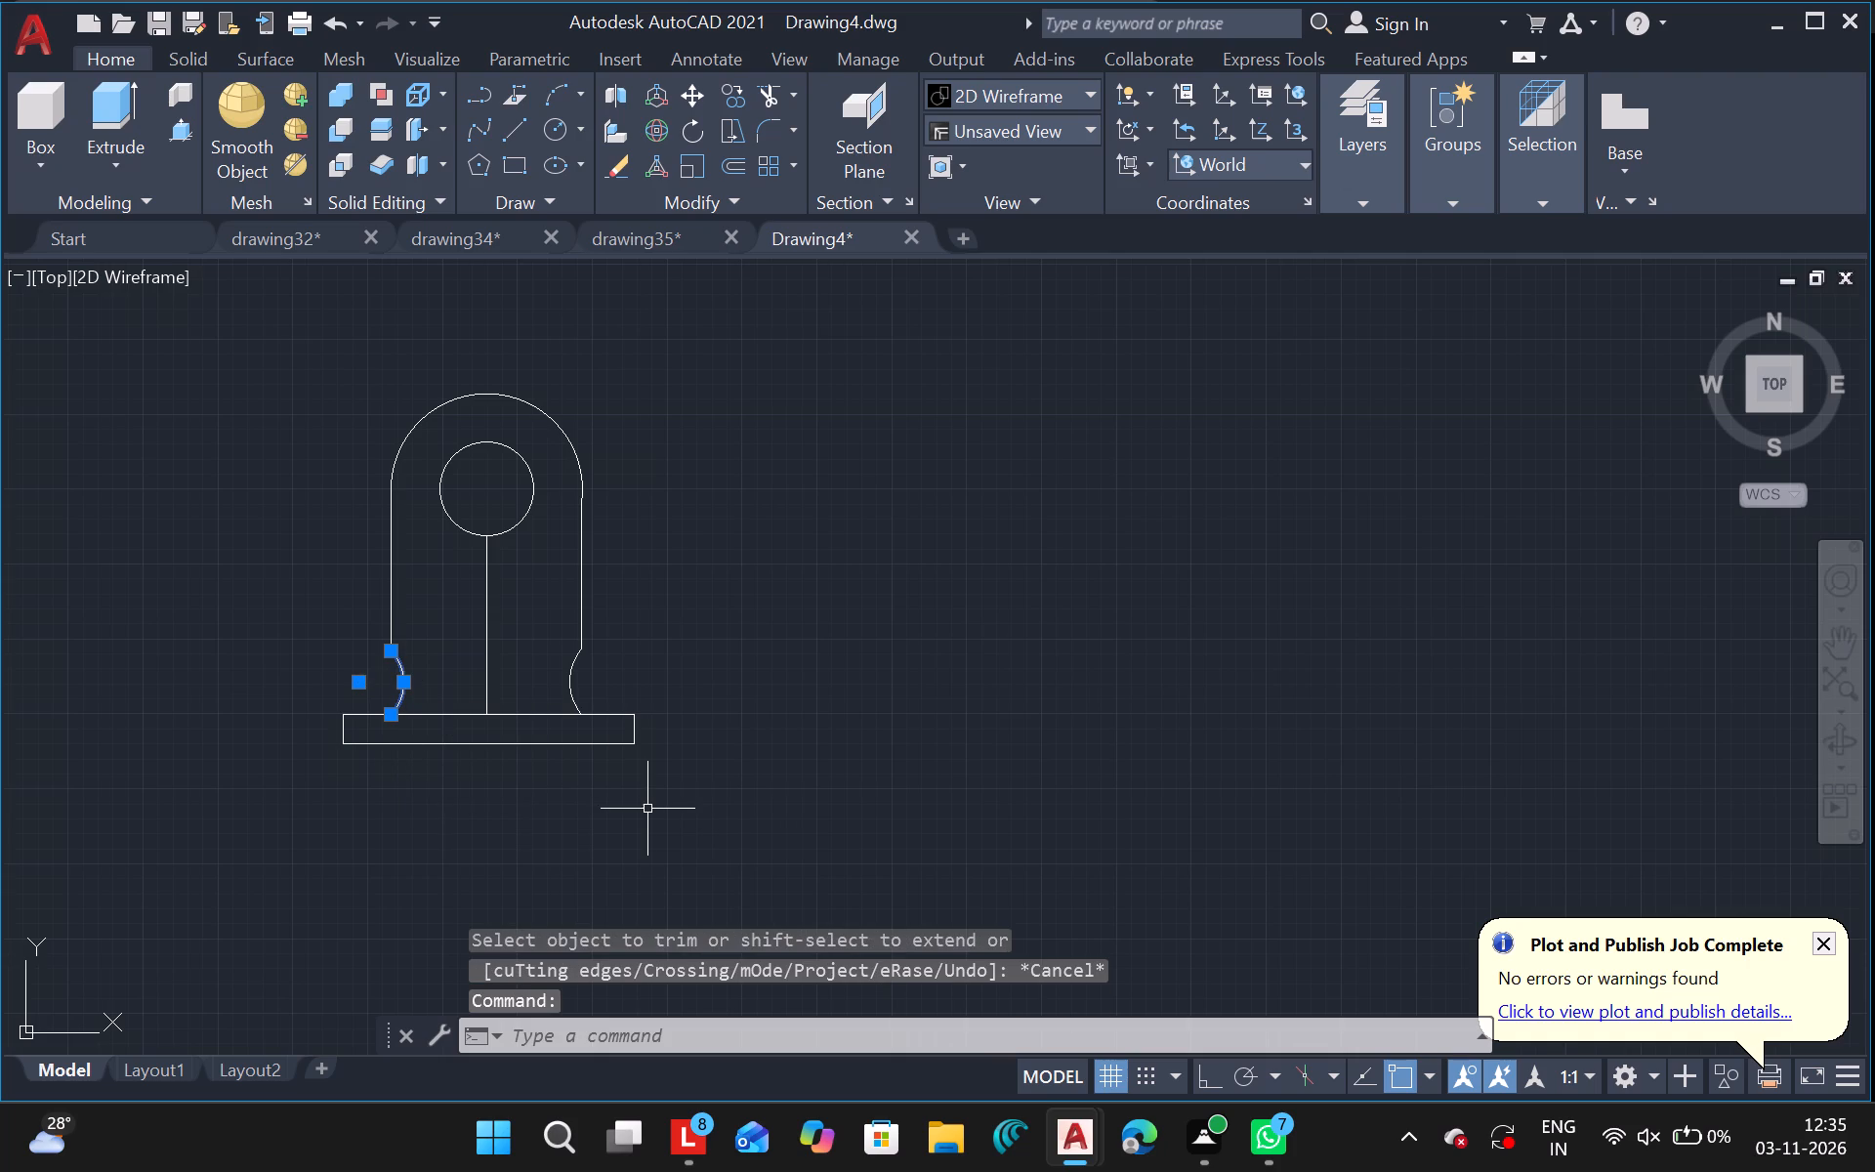
{"action": "key", "text": "Delete"}
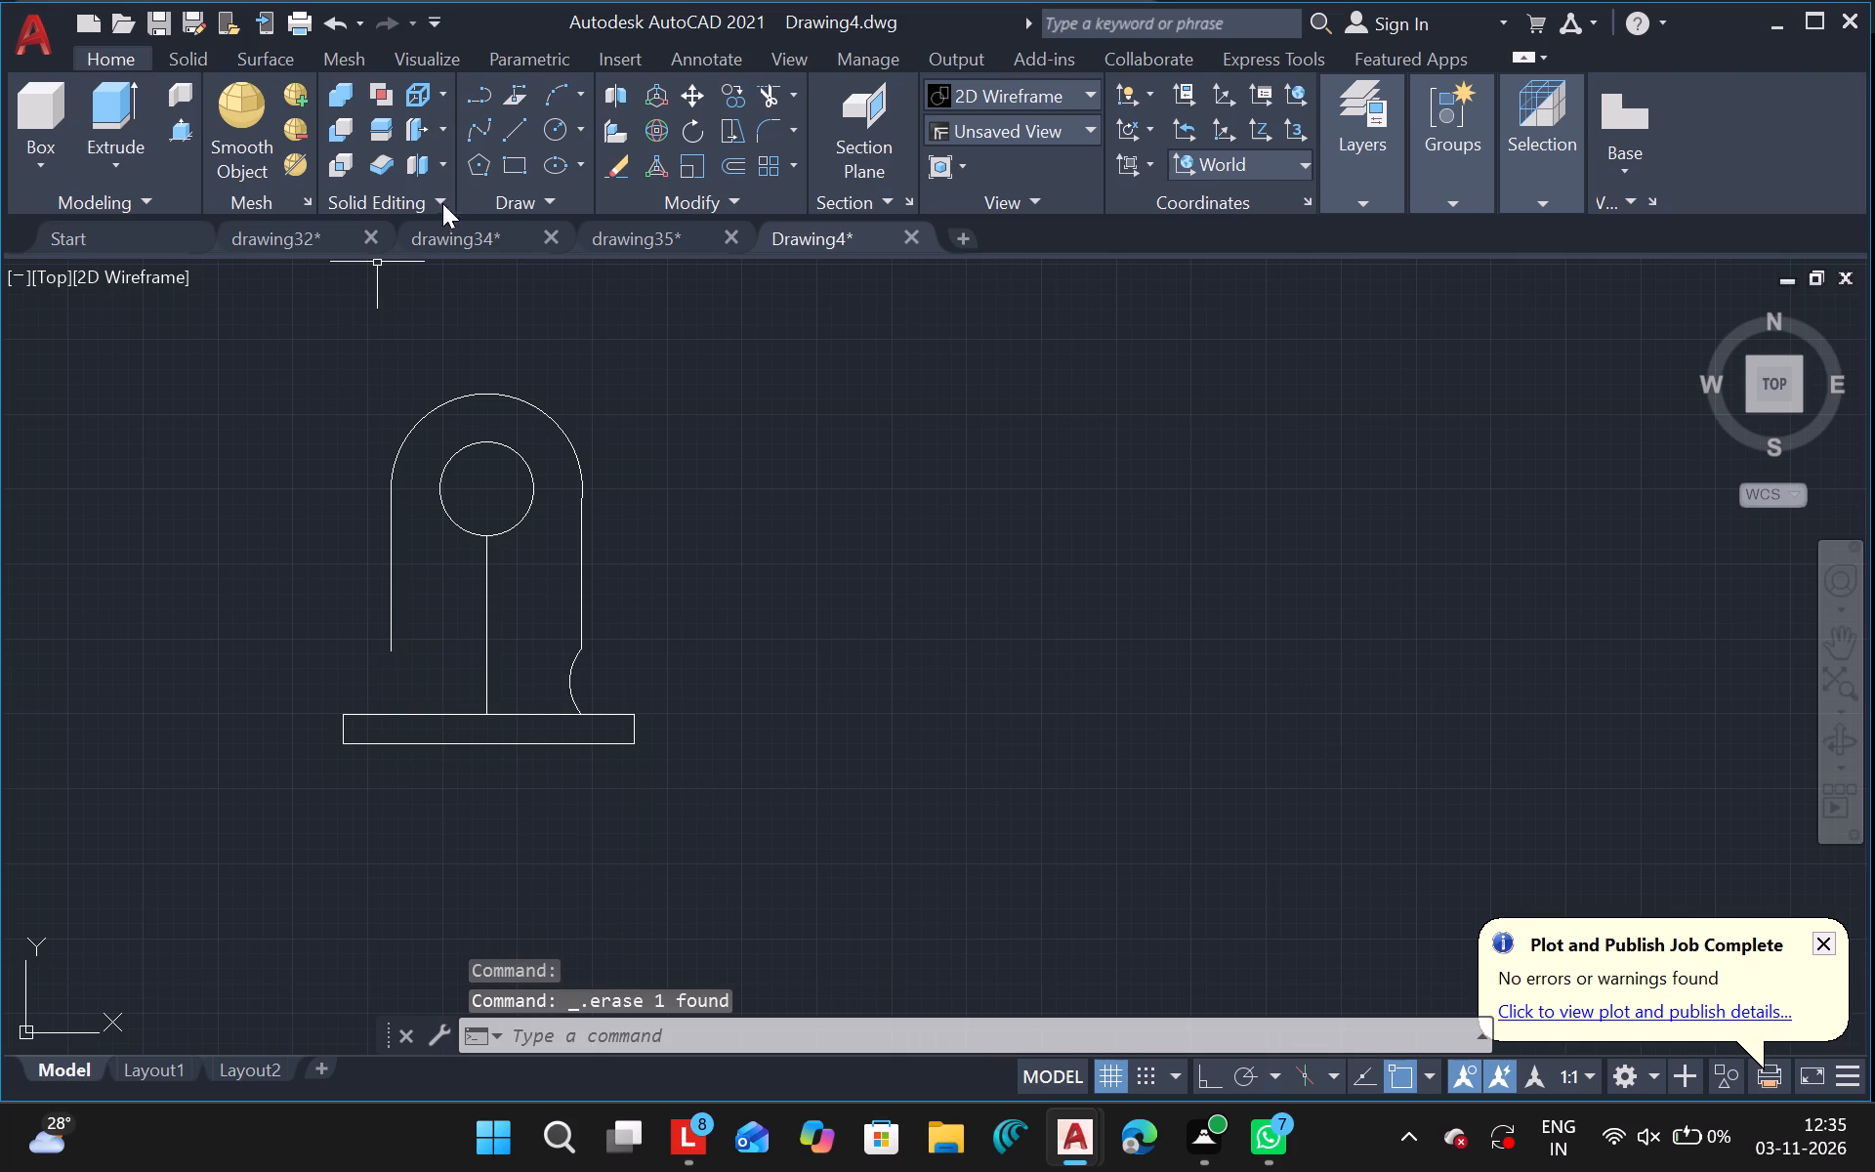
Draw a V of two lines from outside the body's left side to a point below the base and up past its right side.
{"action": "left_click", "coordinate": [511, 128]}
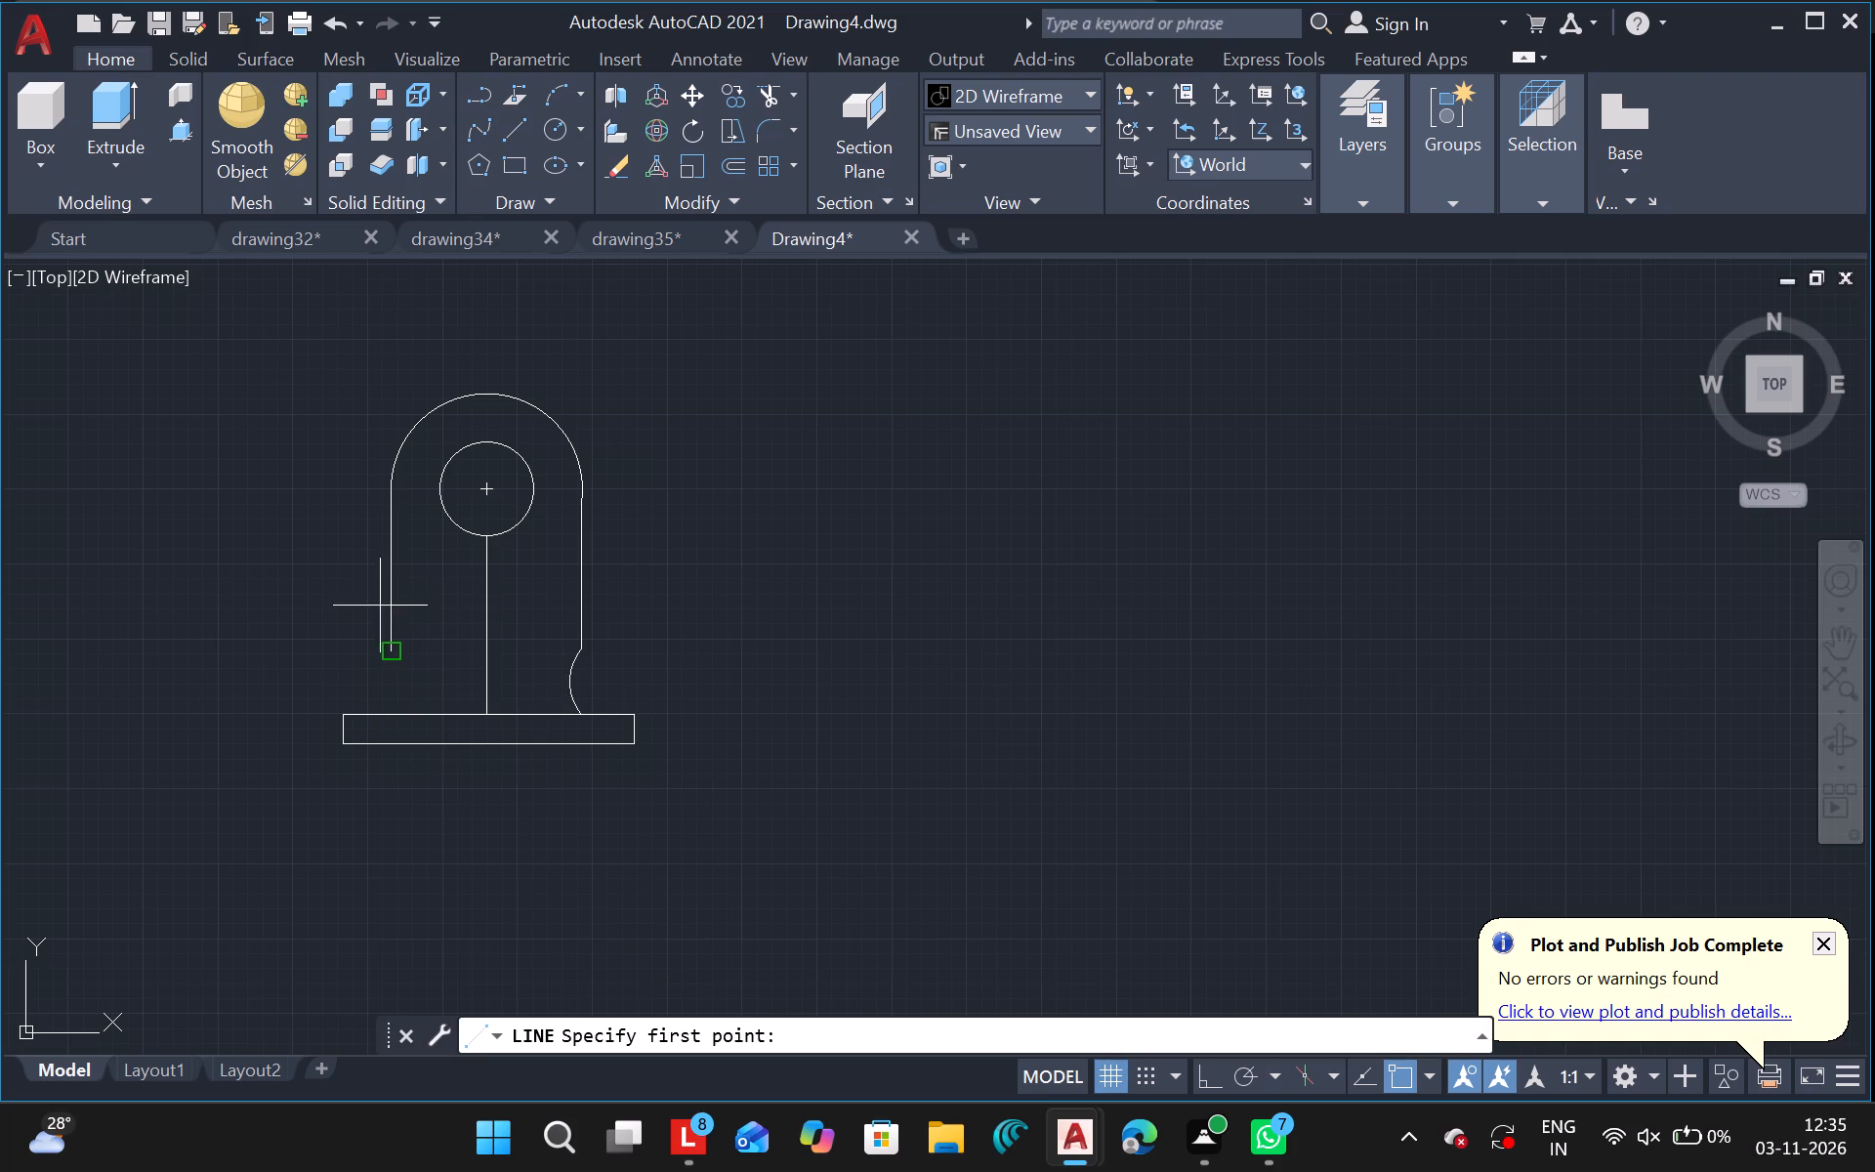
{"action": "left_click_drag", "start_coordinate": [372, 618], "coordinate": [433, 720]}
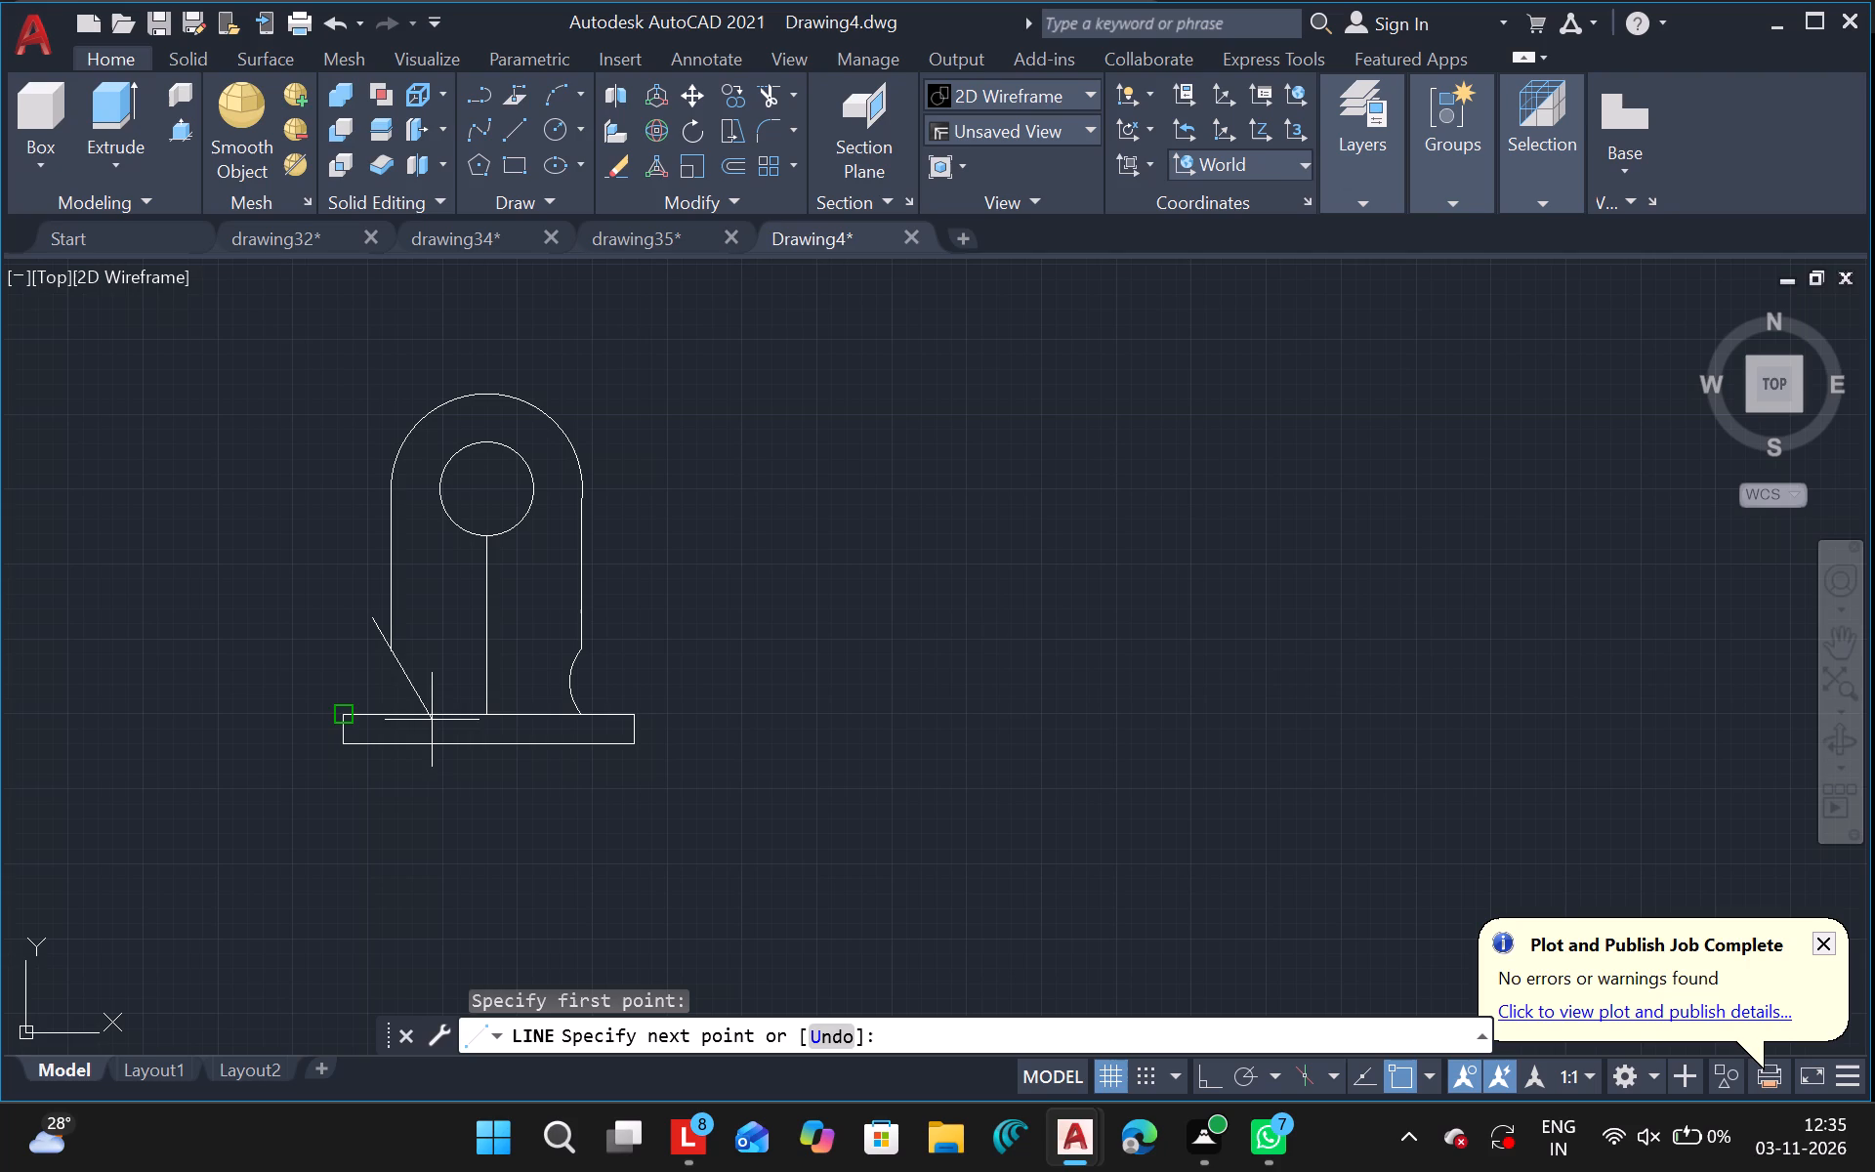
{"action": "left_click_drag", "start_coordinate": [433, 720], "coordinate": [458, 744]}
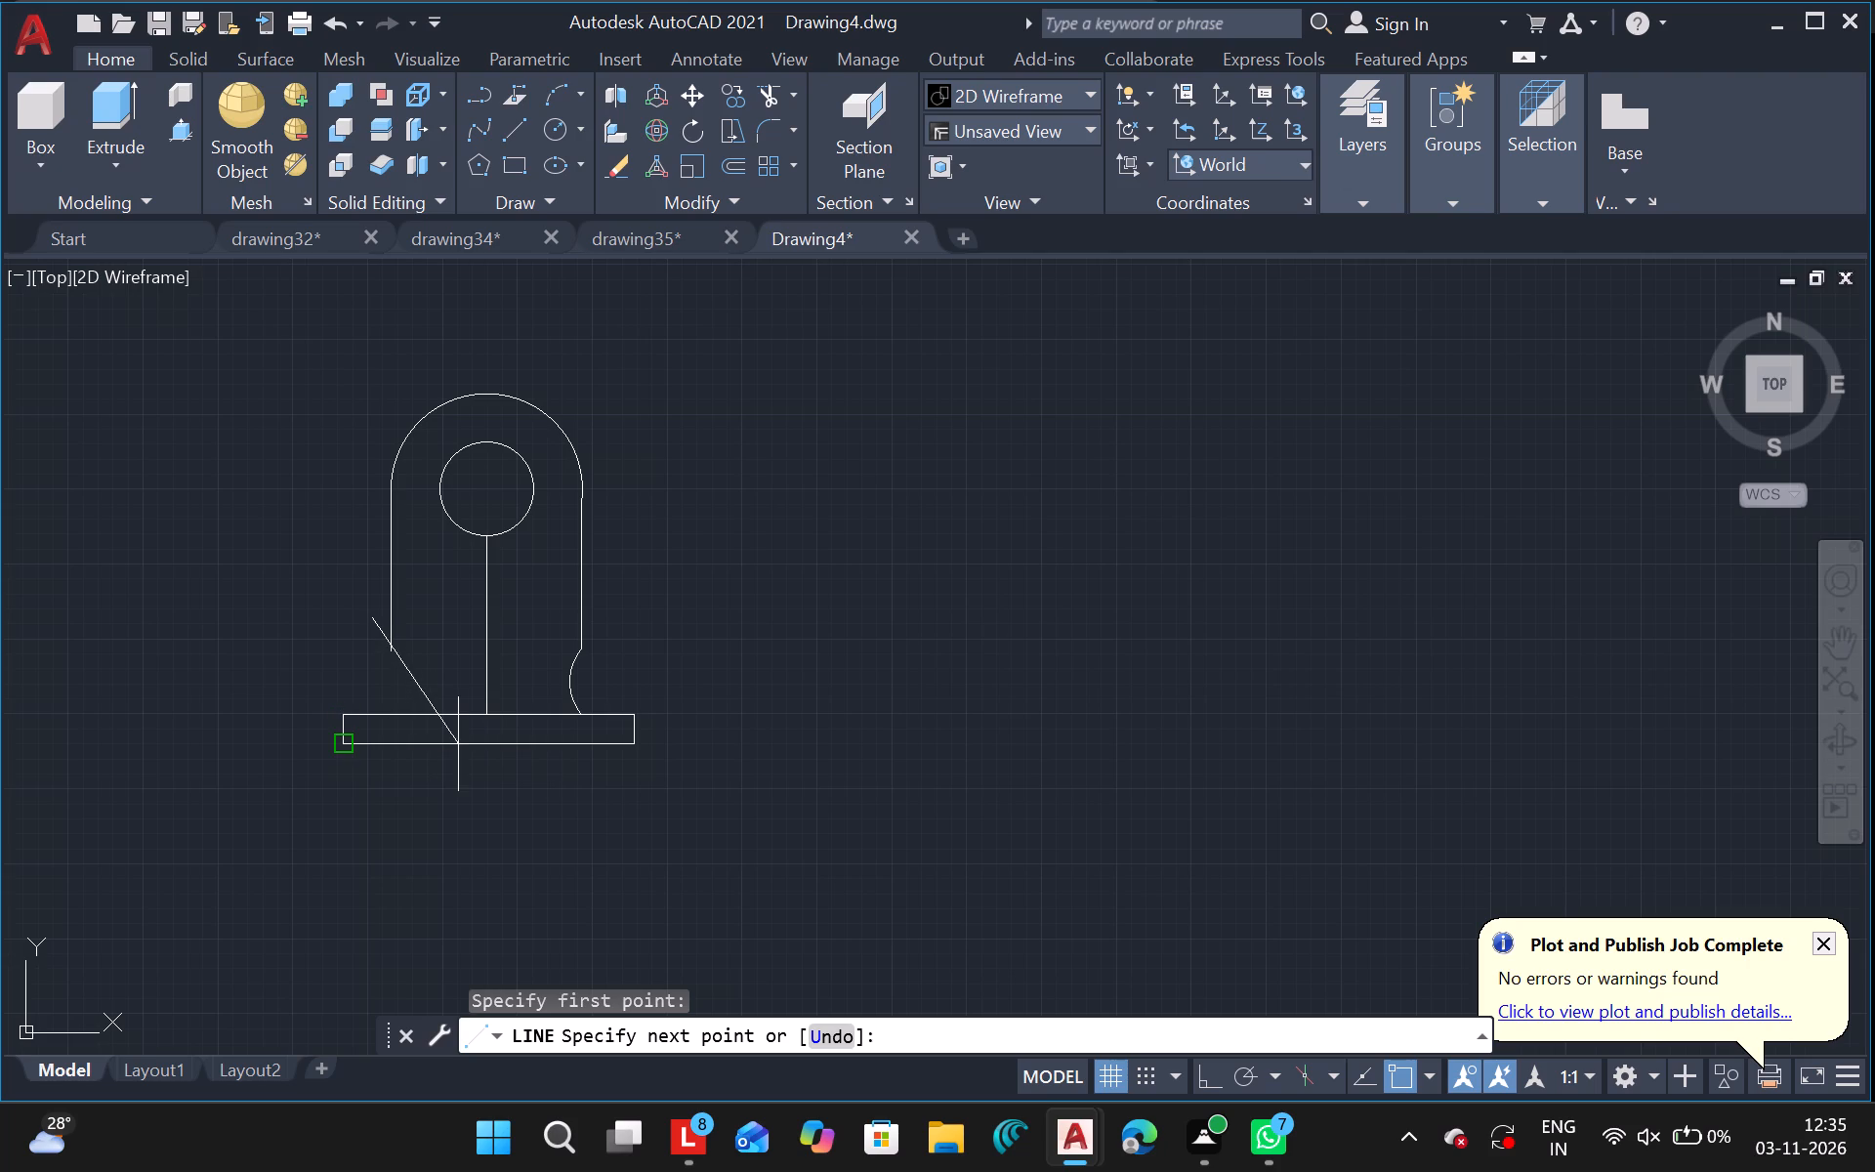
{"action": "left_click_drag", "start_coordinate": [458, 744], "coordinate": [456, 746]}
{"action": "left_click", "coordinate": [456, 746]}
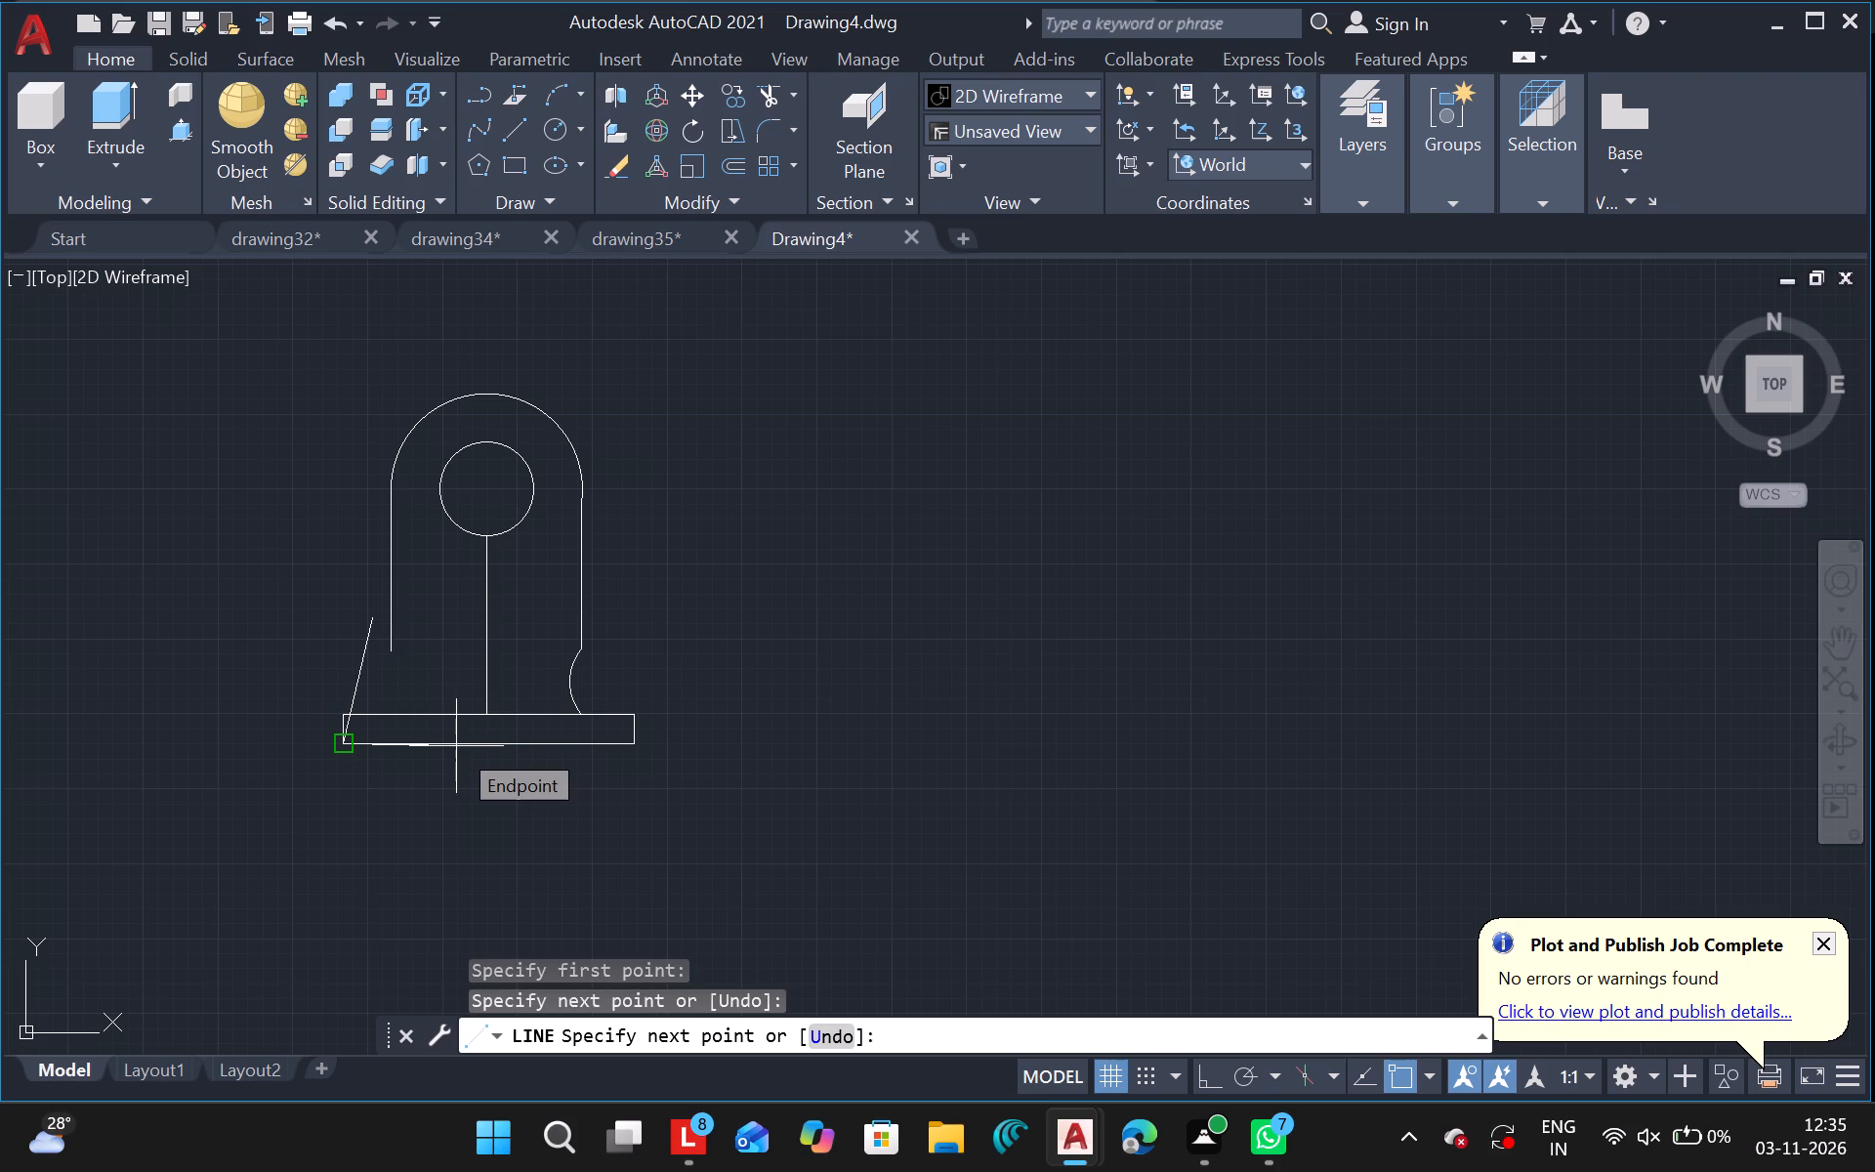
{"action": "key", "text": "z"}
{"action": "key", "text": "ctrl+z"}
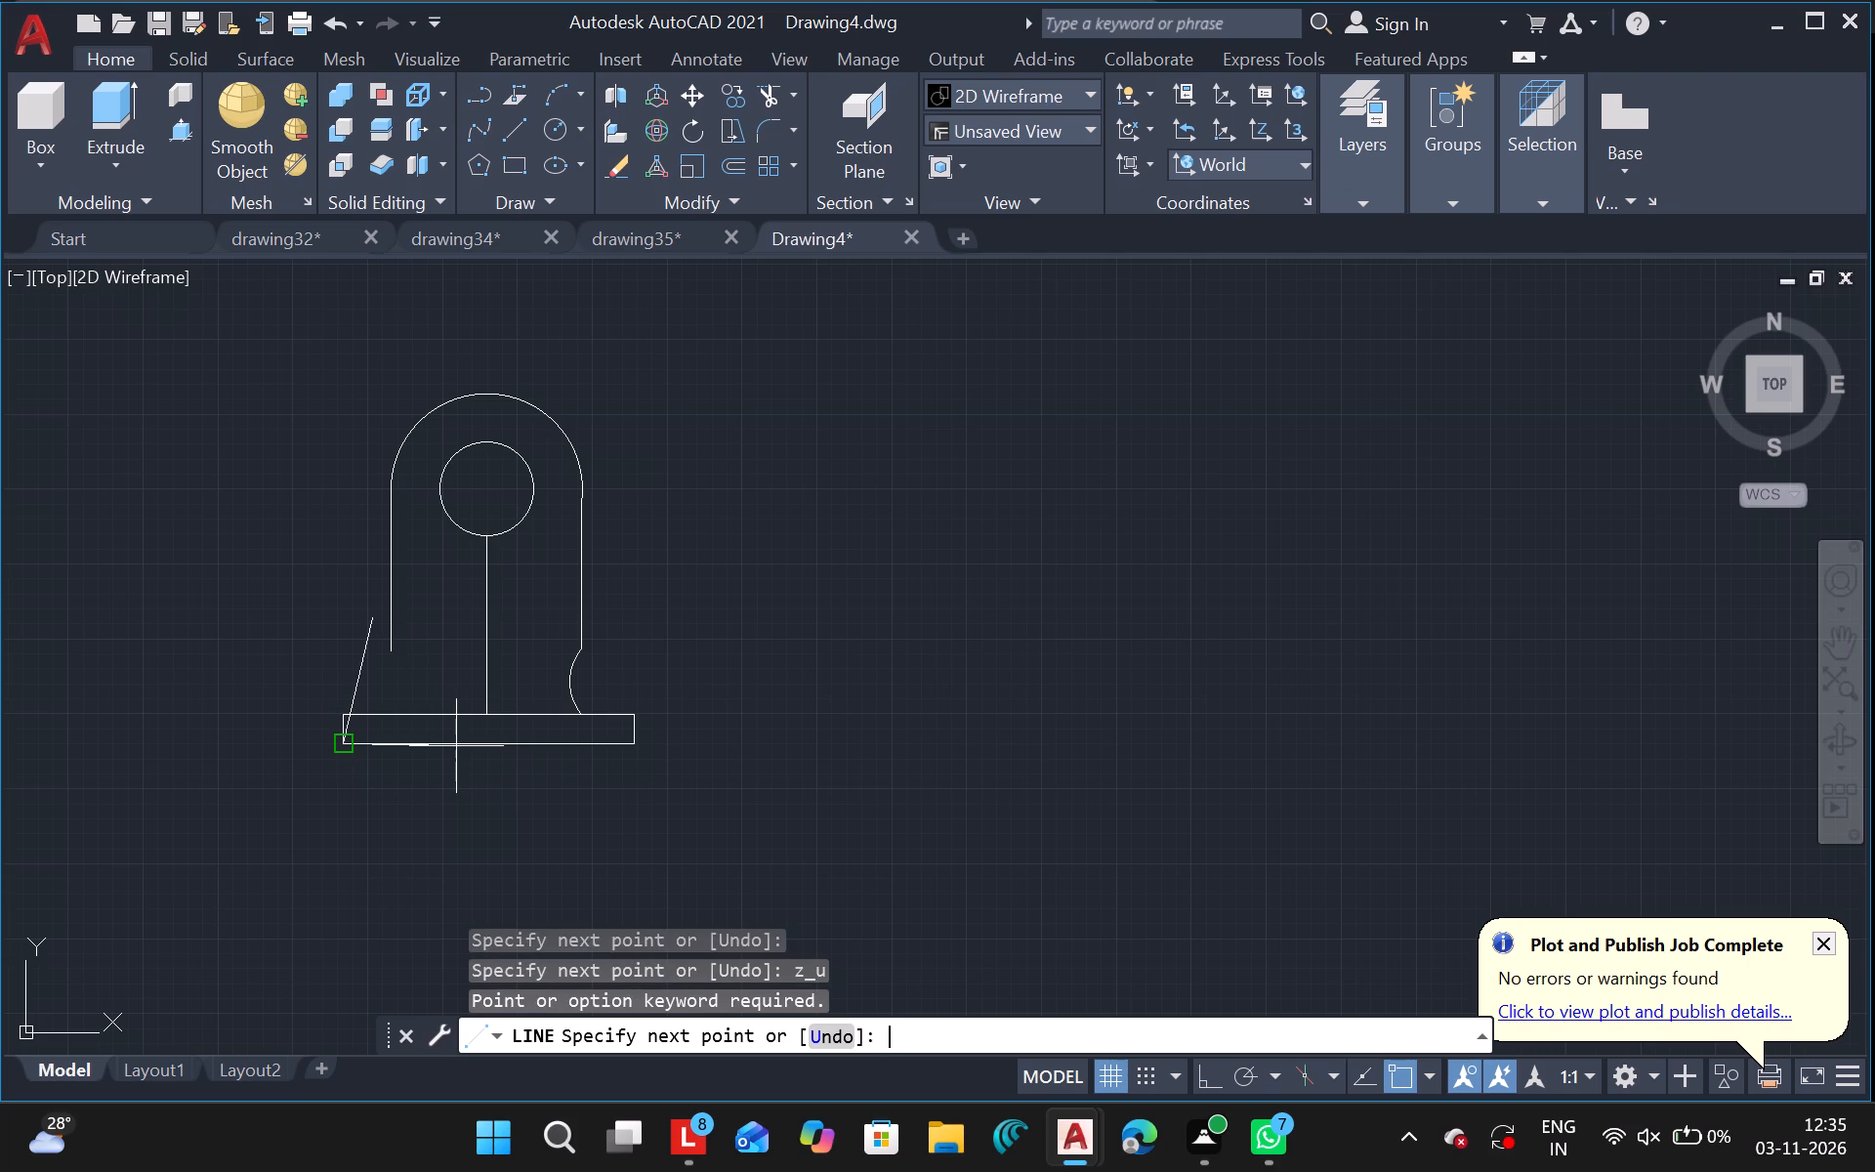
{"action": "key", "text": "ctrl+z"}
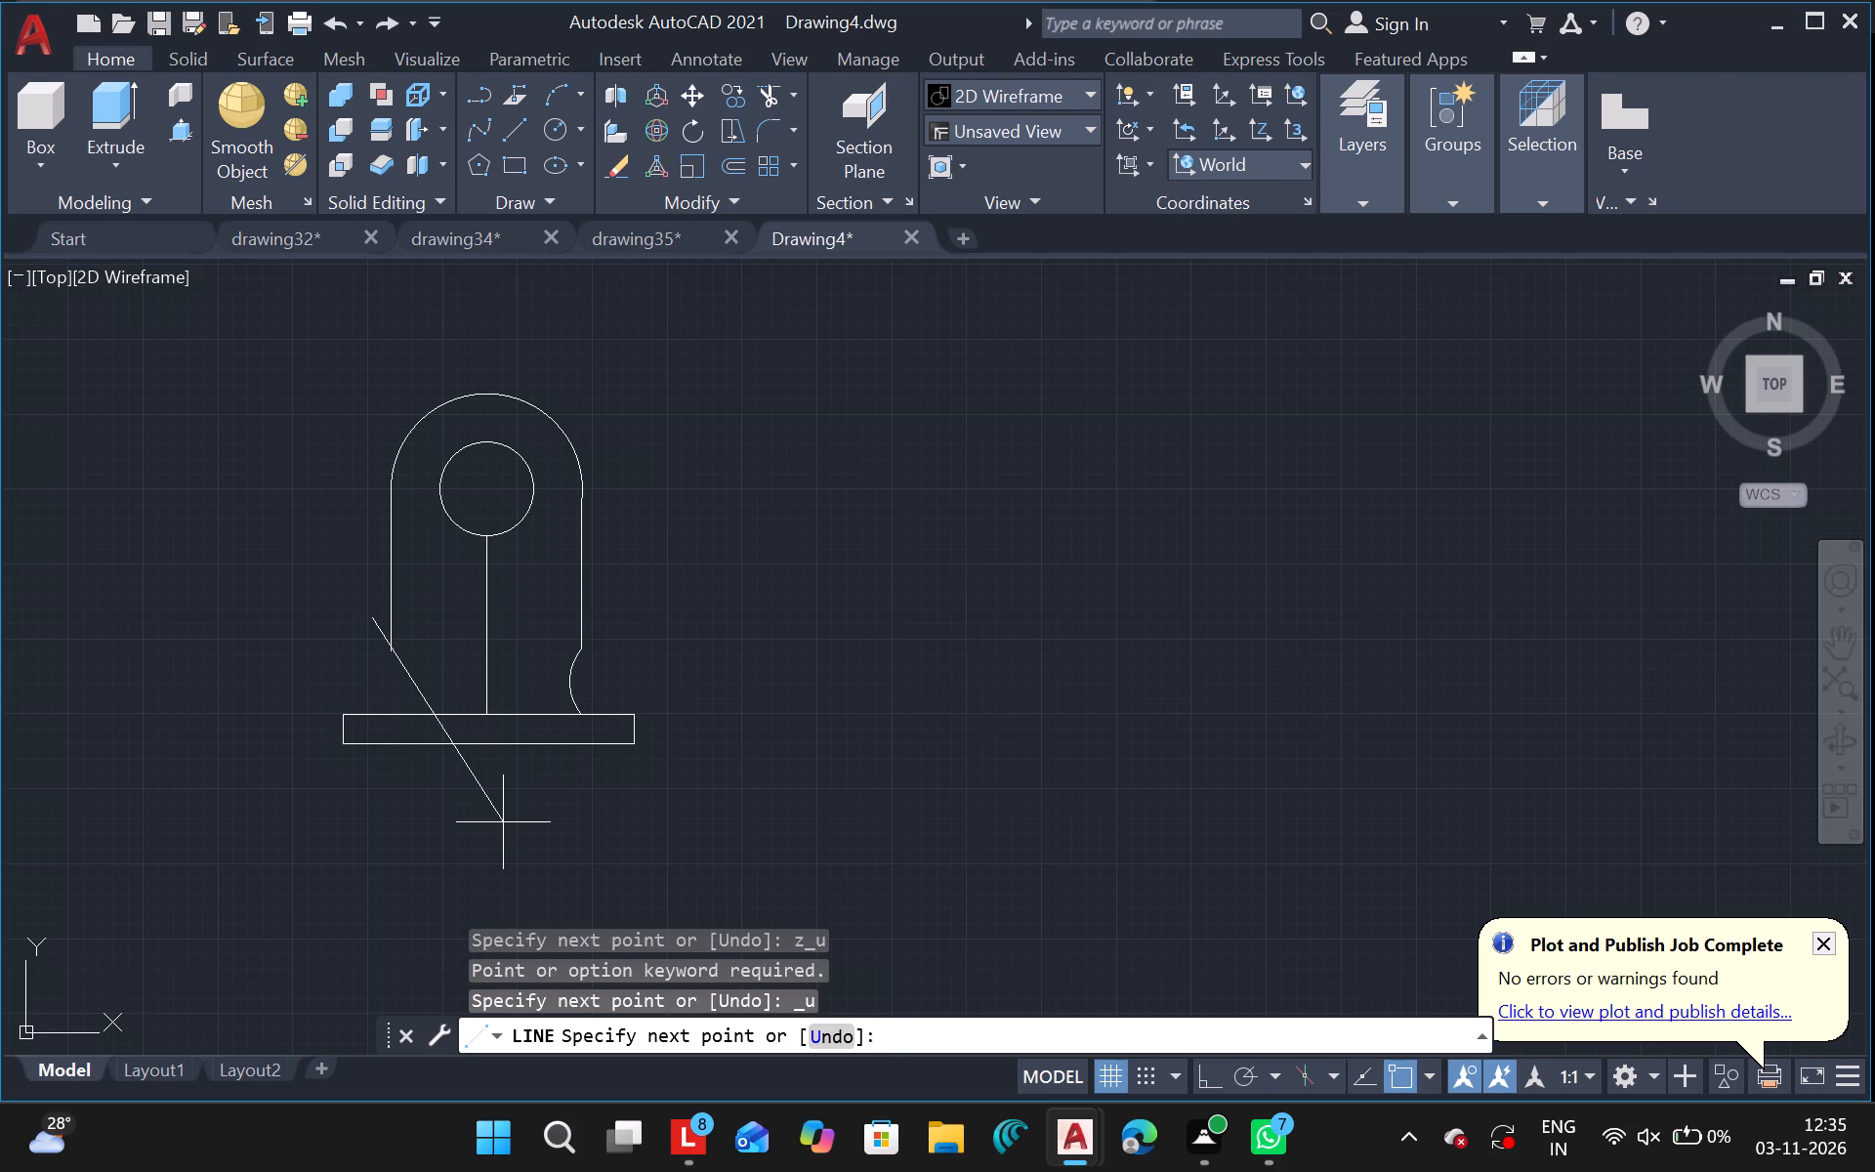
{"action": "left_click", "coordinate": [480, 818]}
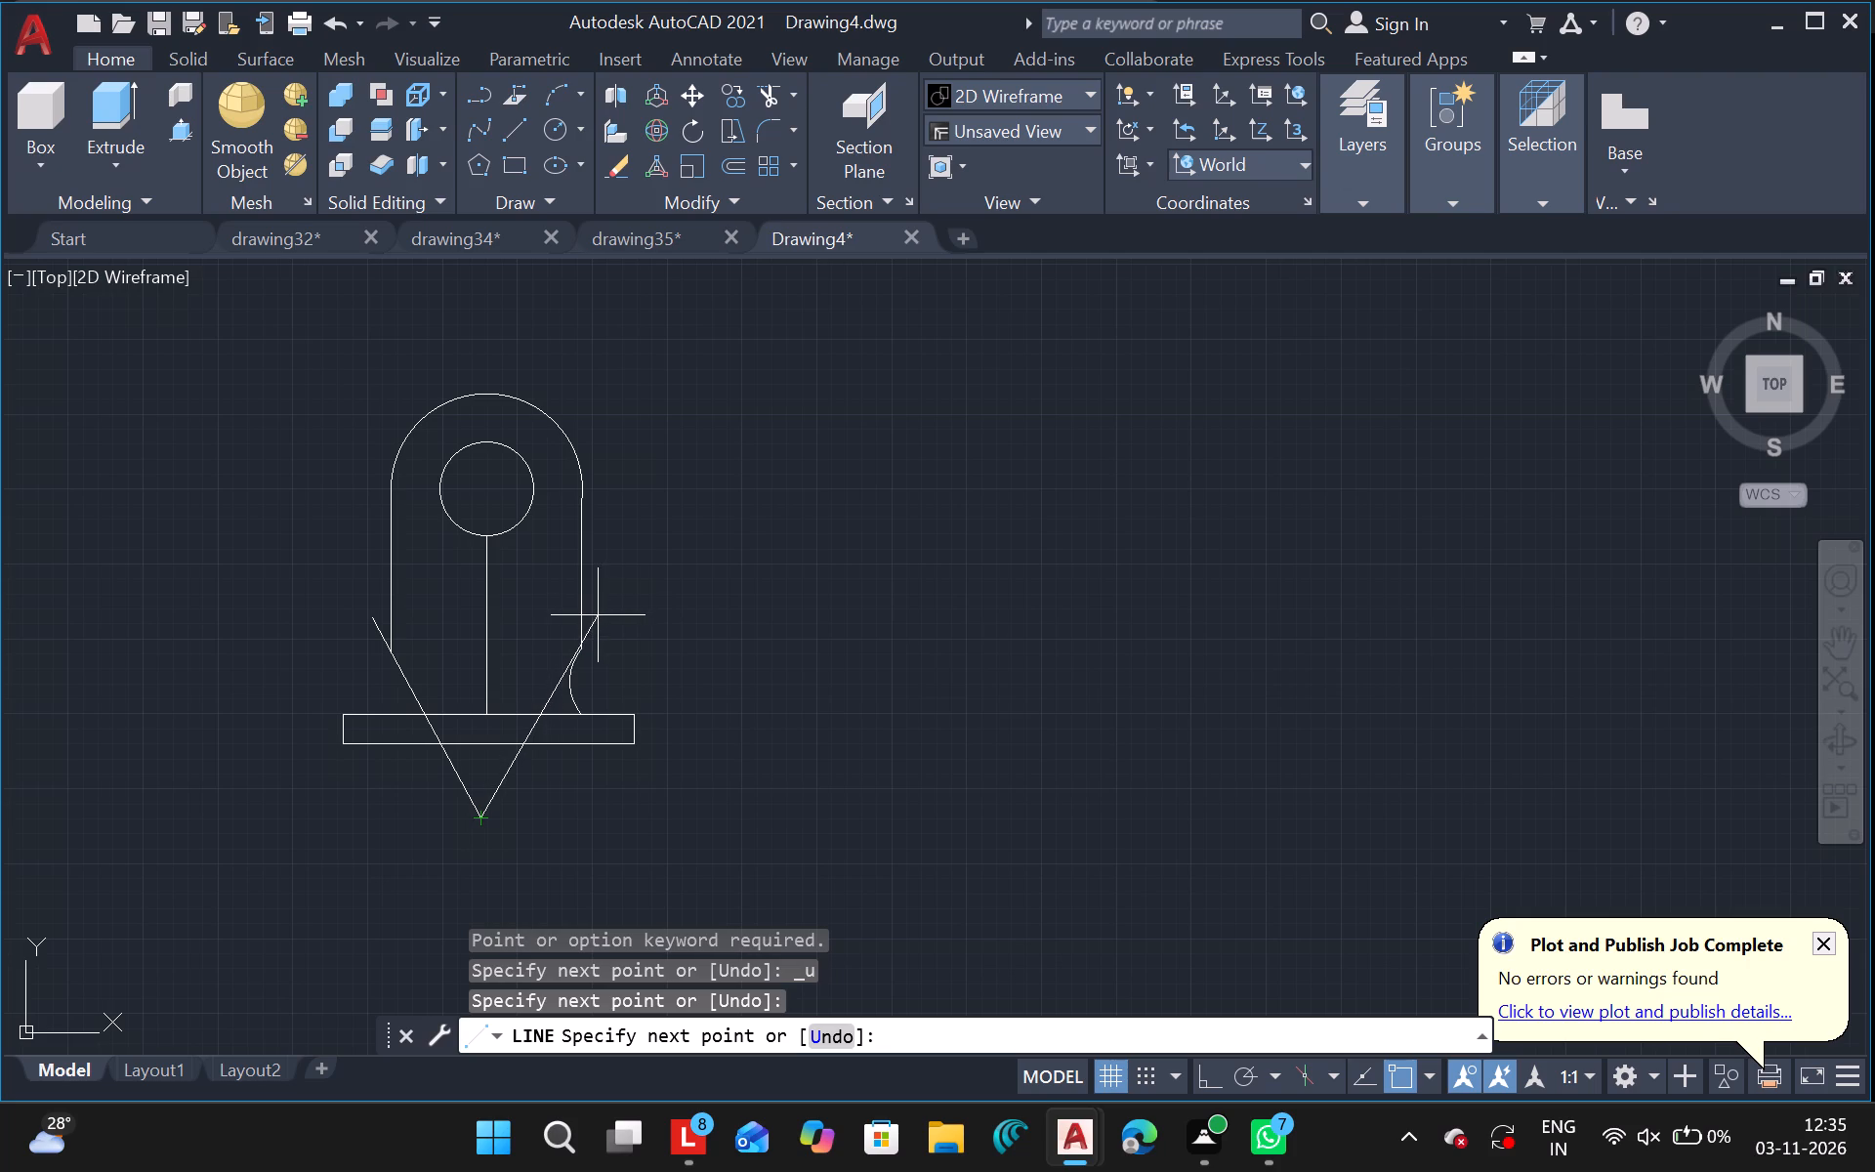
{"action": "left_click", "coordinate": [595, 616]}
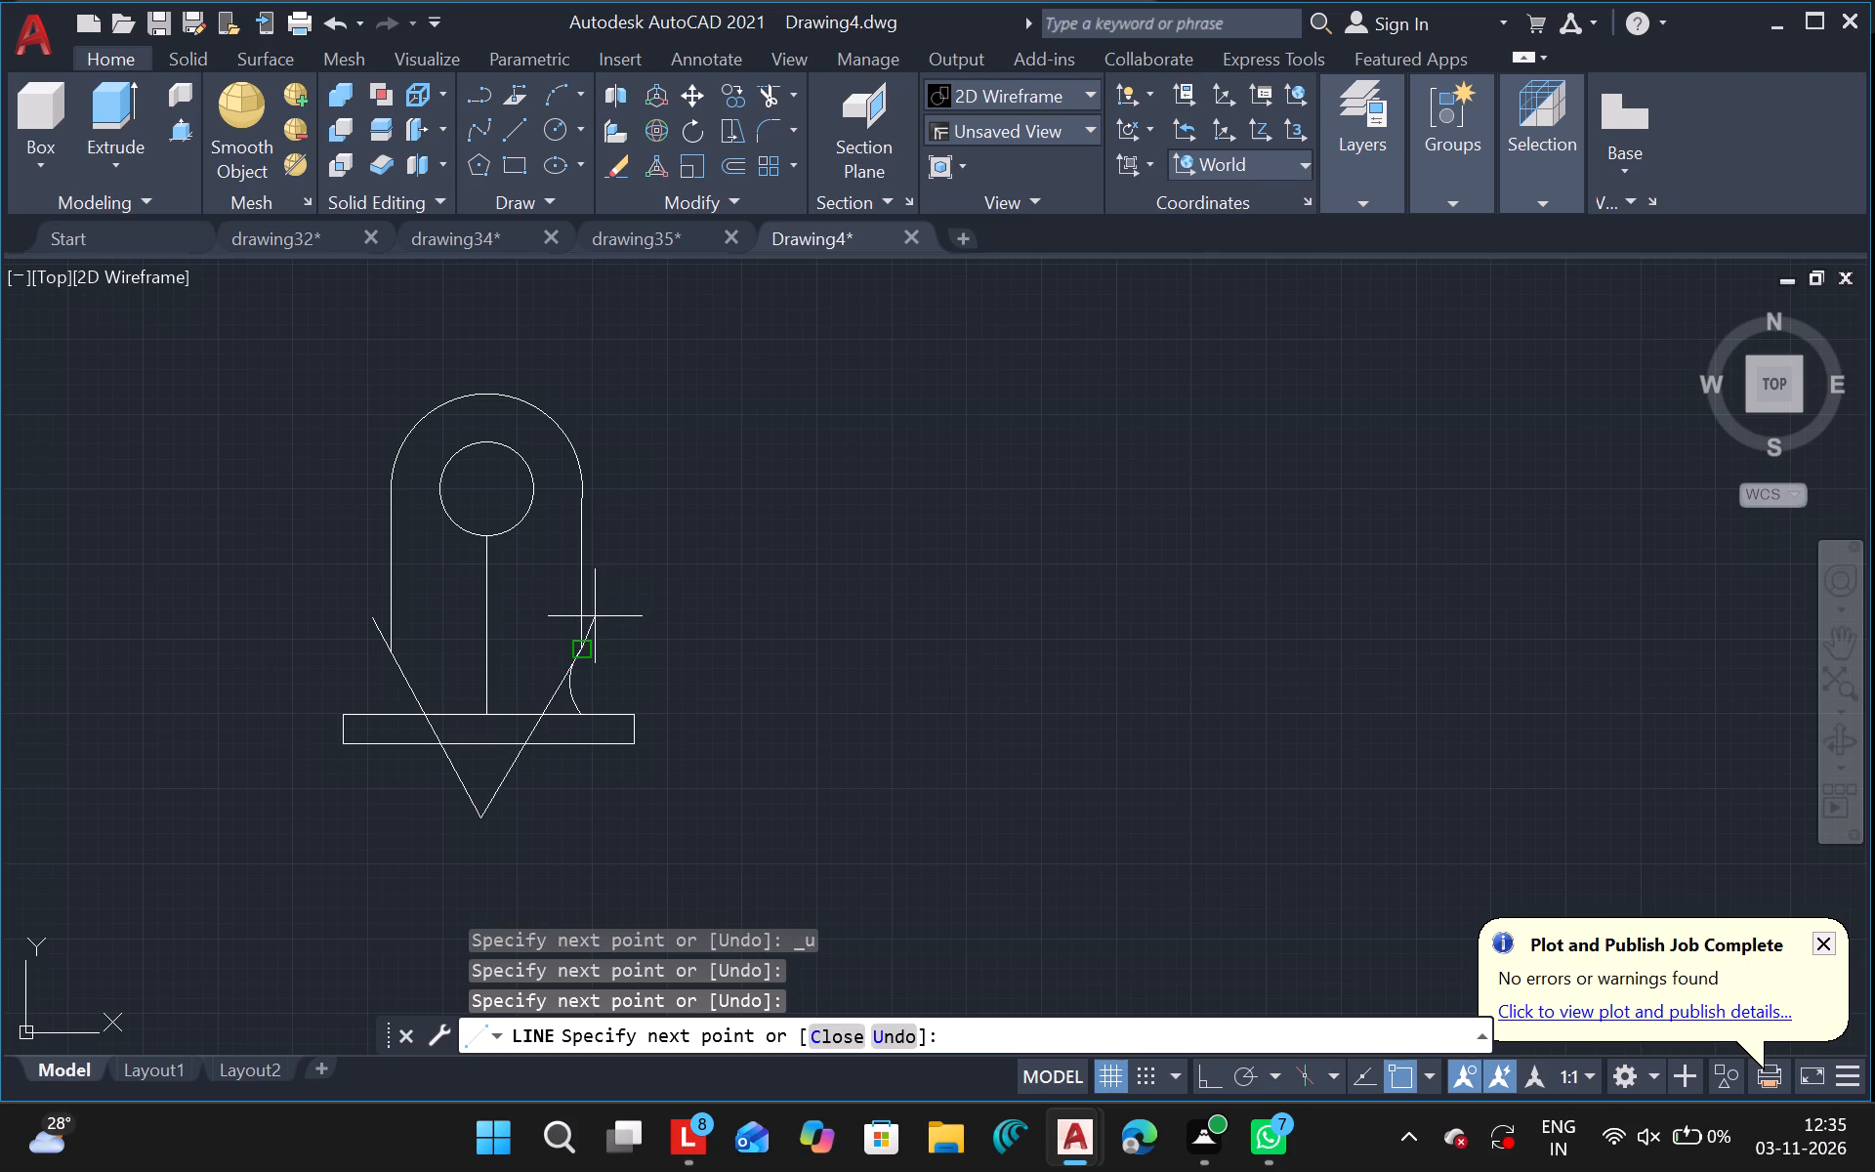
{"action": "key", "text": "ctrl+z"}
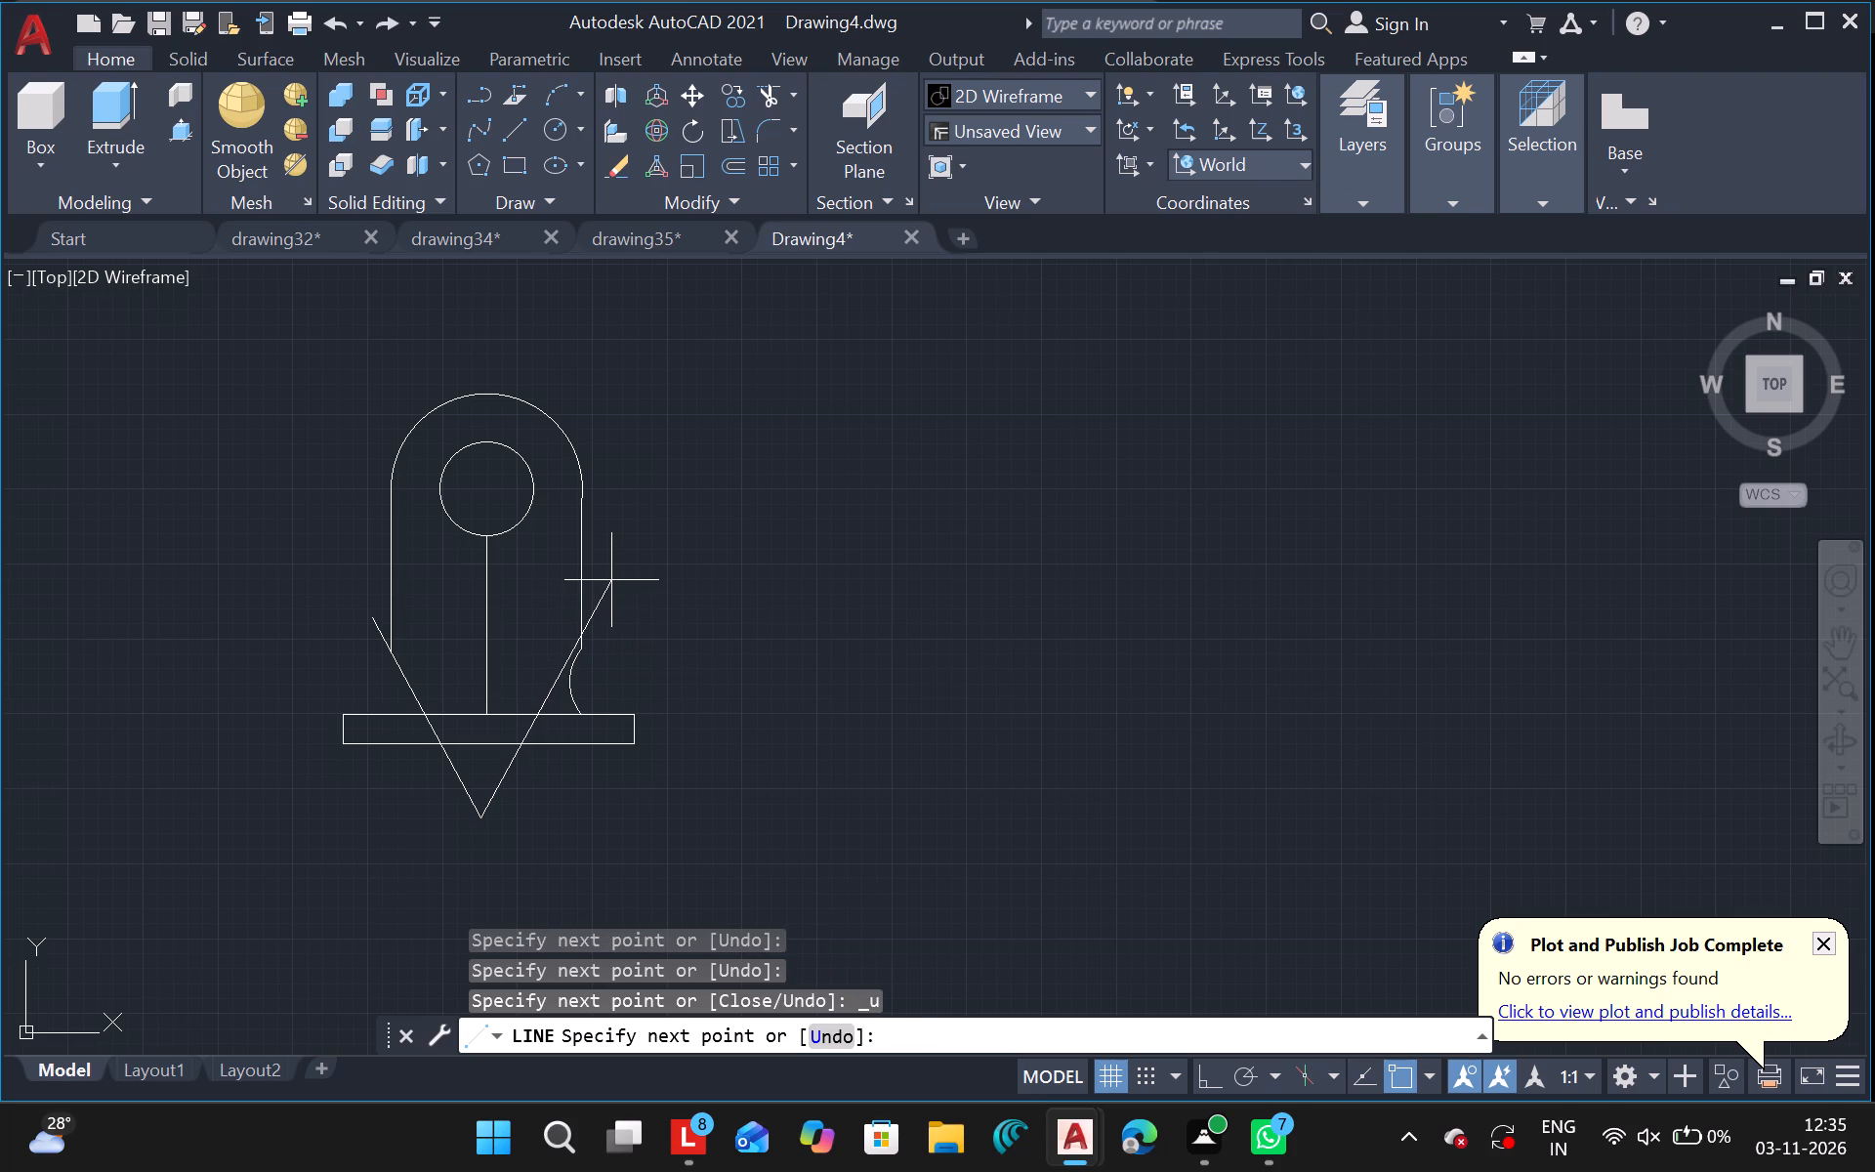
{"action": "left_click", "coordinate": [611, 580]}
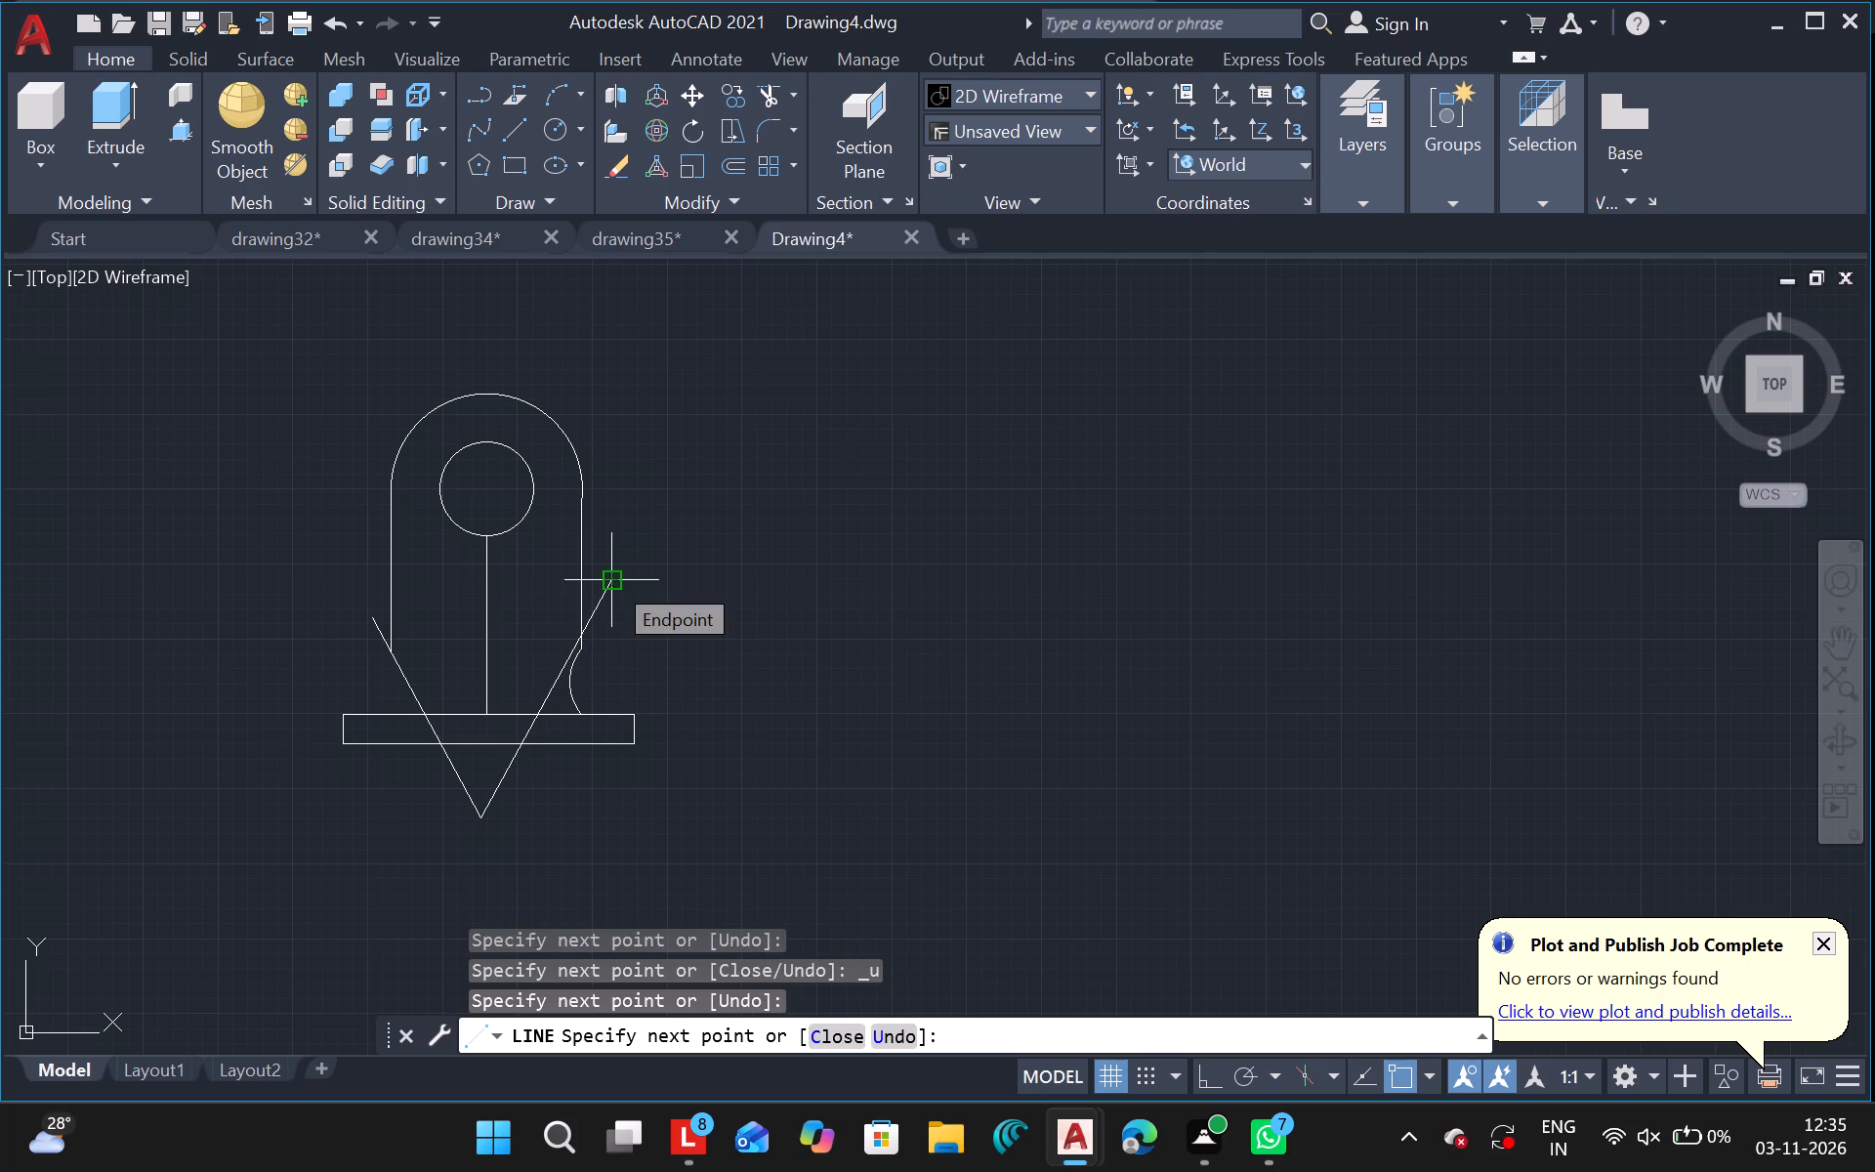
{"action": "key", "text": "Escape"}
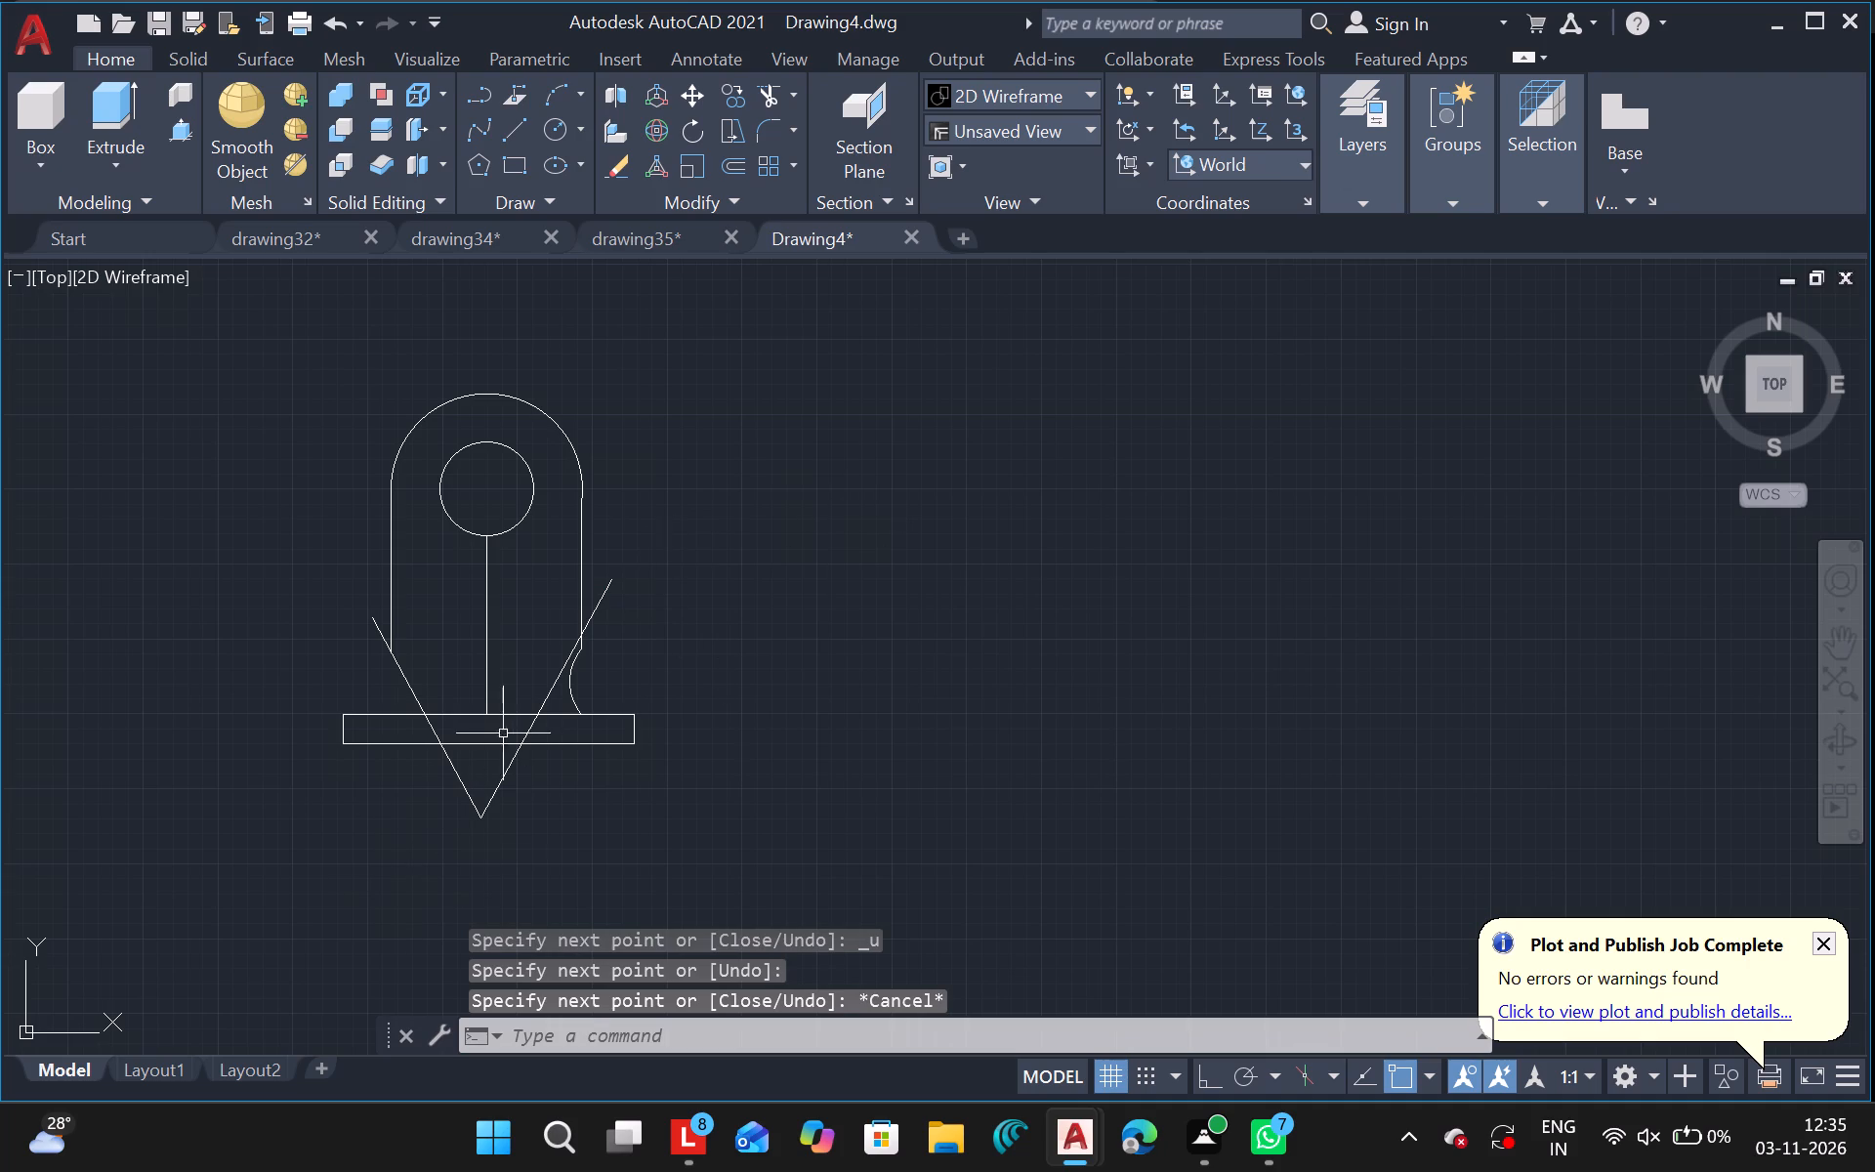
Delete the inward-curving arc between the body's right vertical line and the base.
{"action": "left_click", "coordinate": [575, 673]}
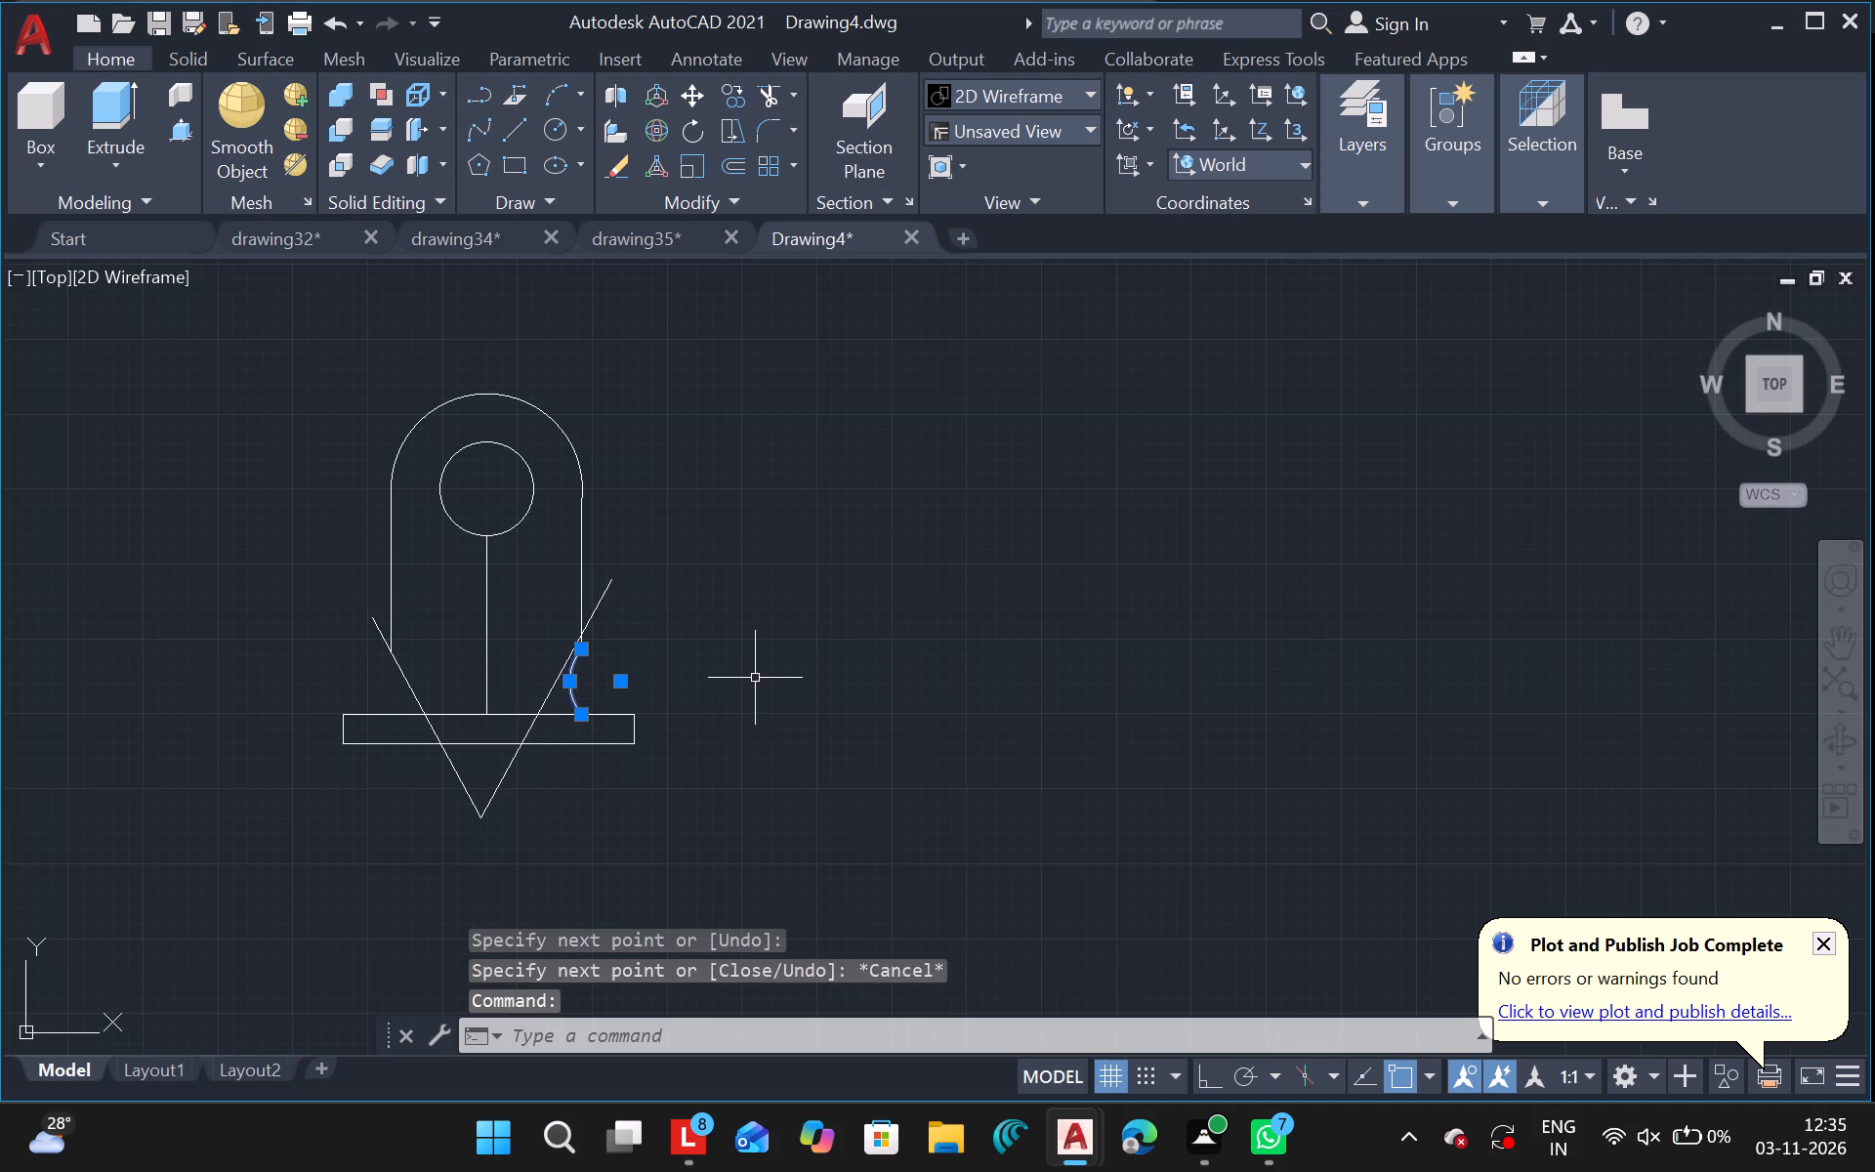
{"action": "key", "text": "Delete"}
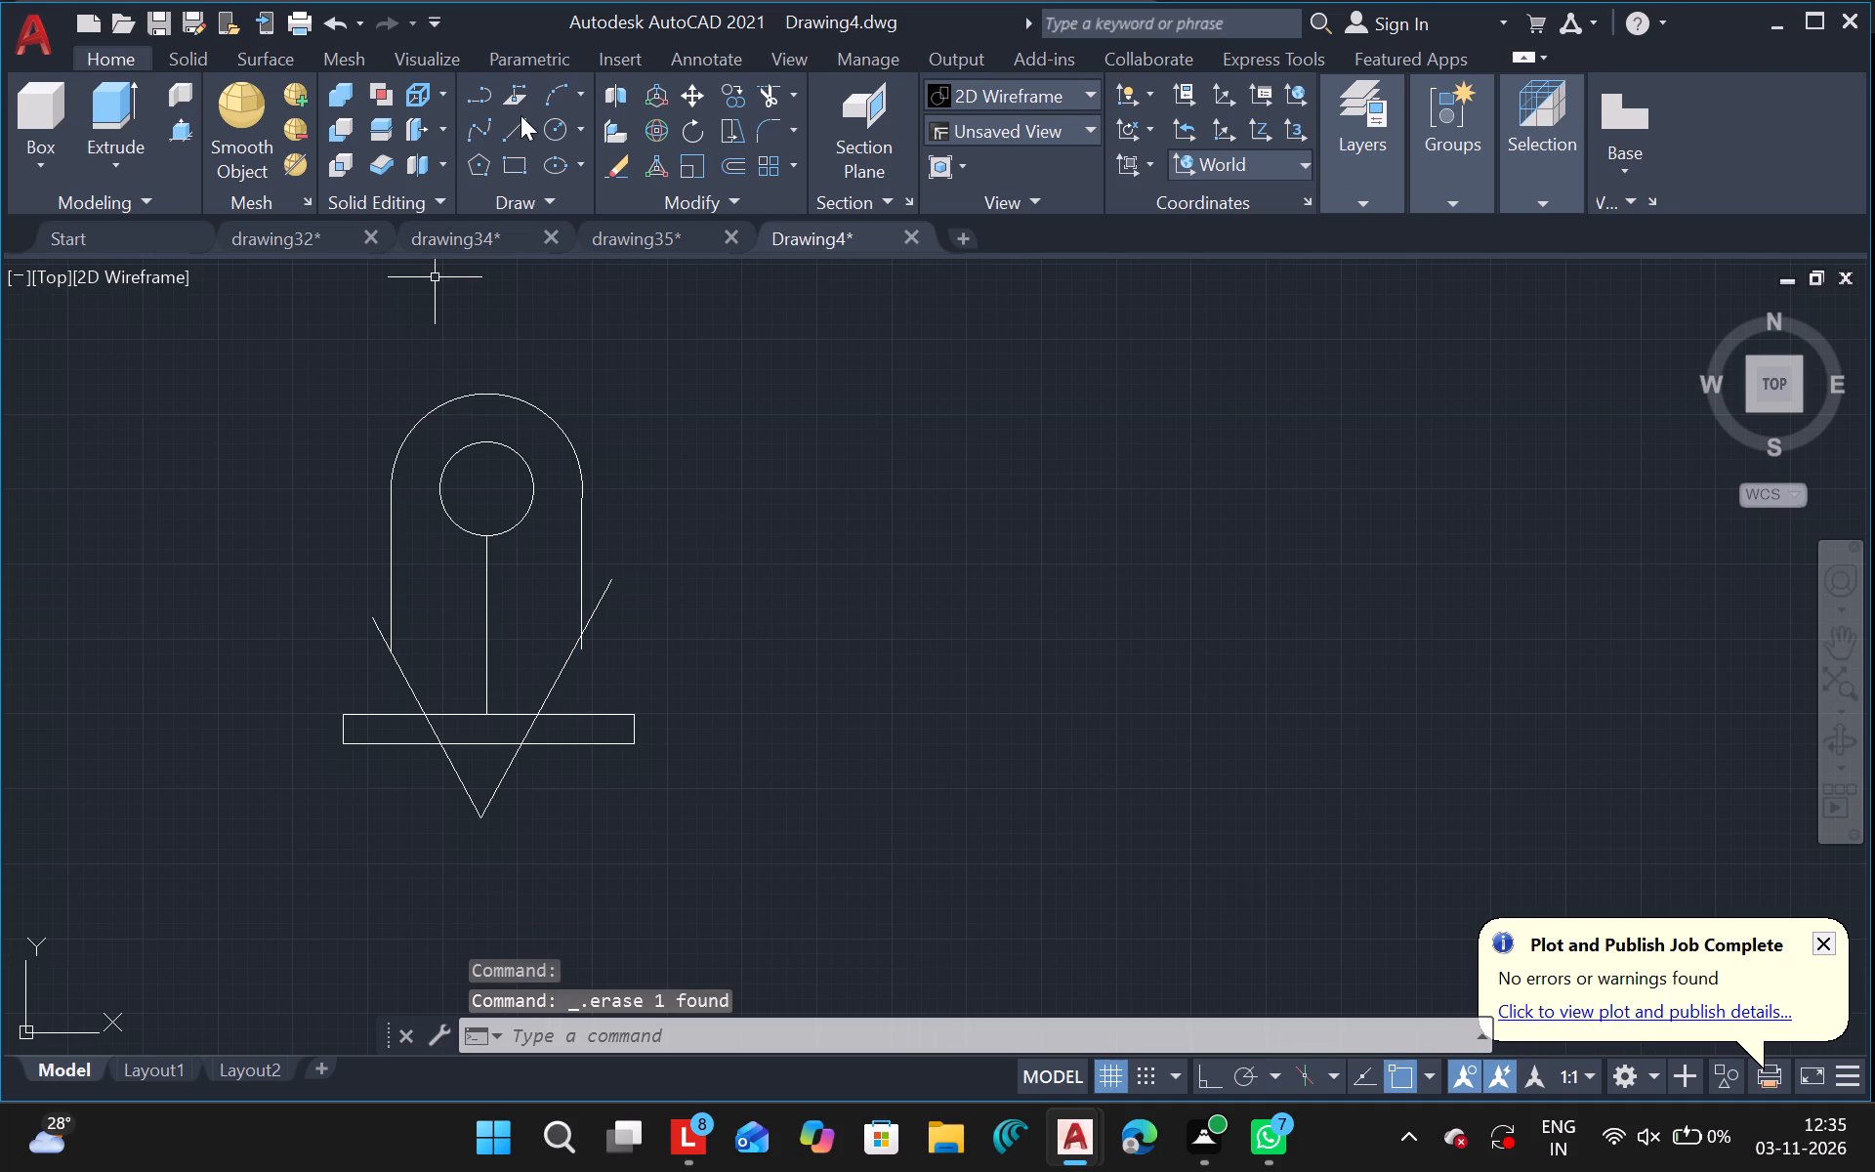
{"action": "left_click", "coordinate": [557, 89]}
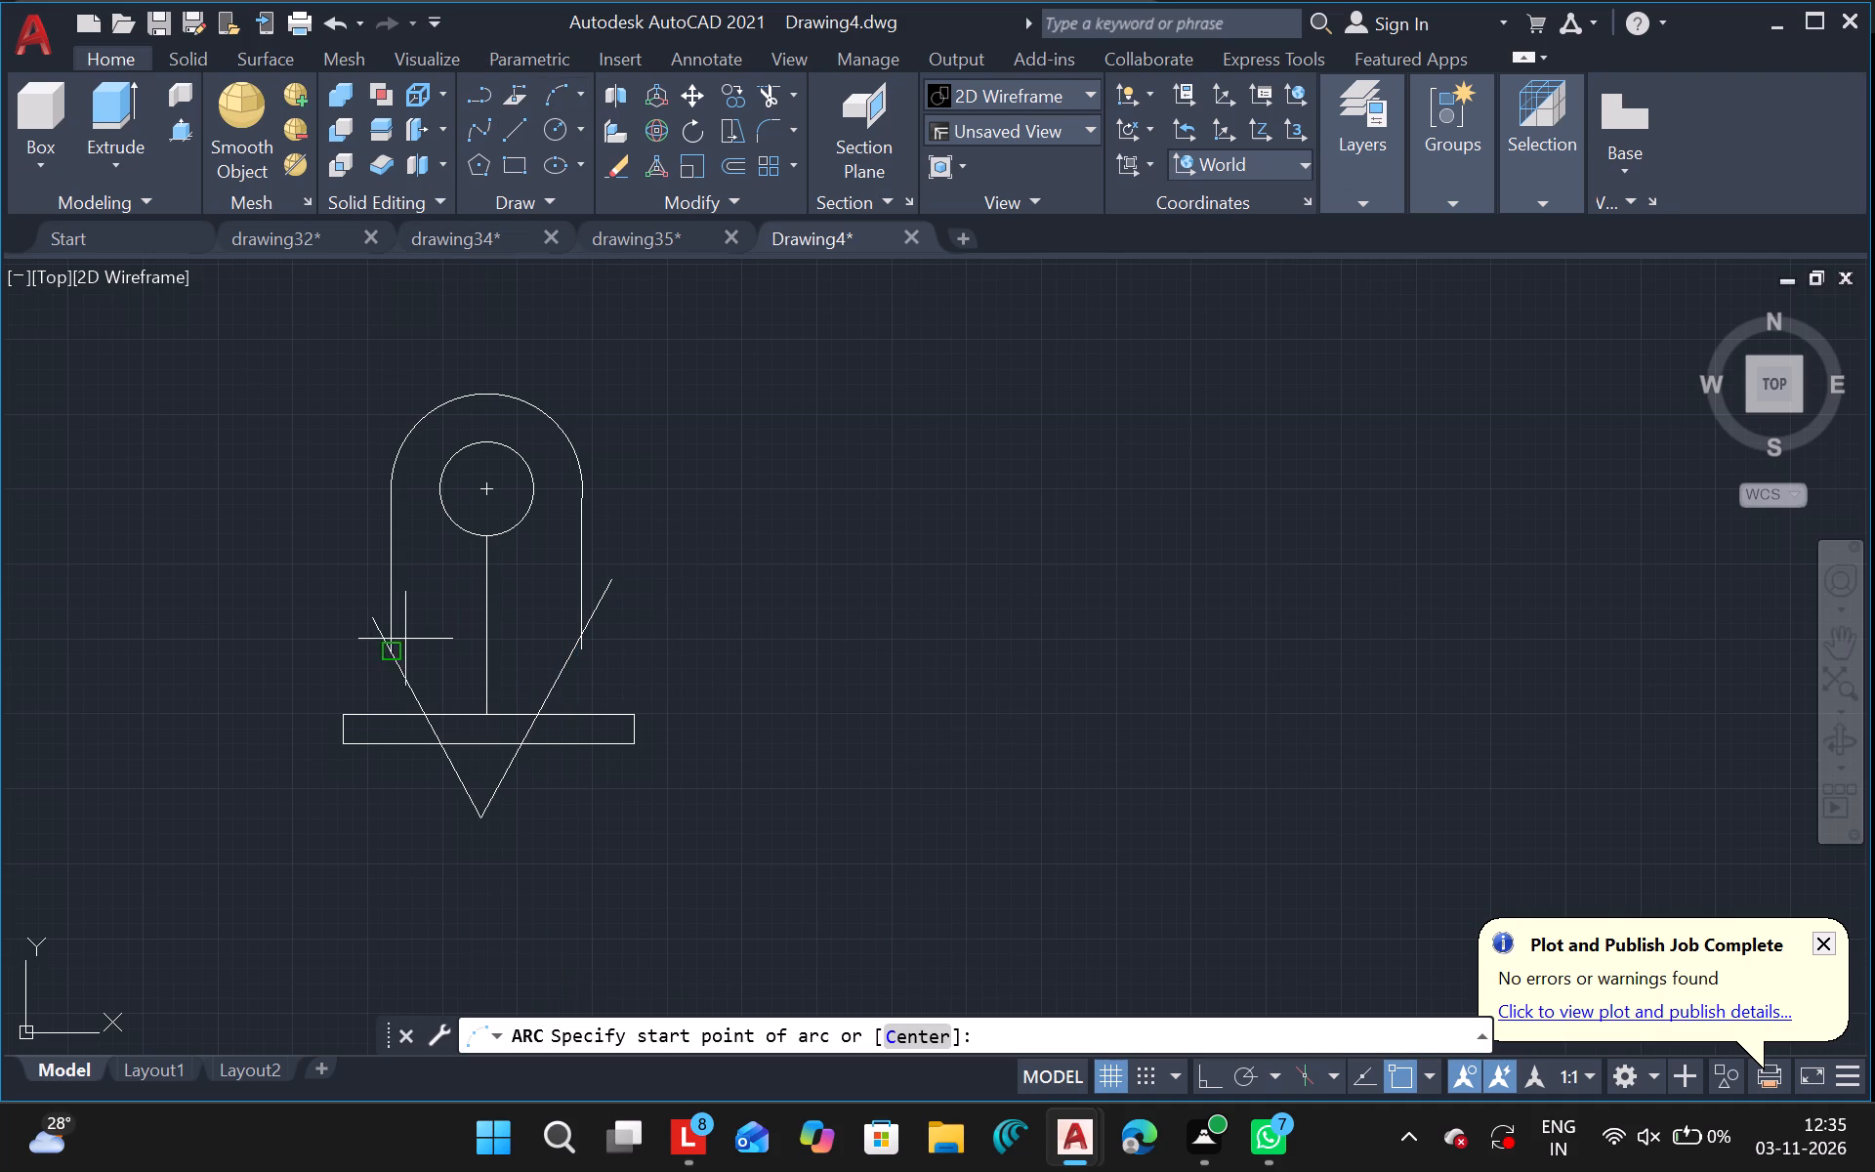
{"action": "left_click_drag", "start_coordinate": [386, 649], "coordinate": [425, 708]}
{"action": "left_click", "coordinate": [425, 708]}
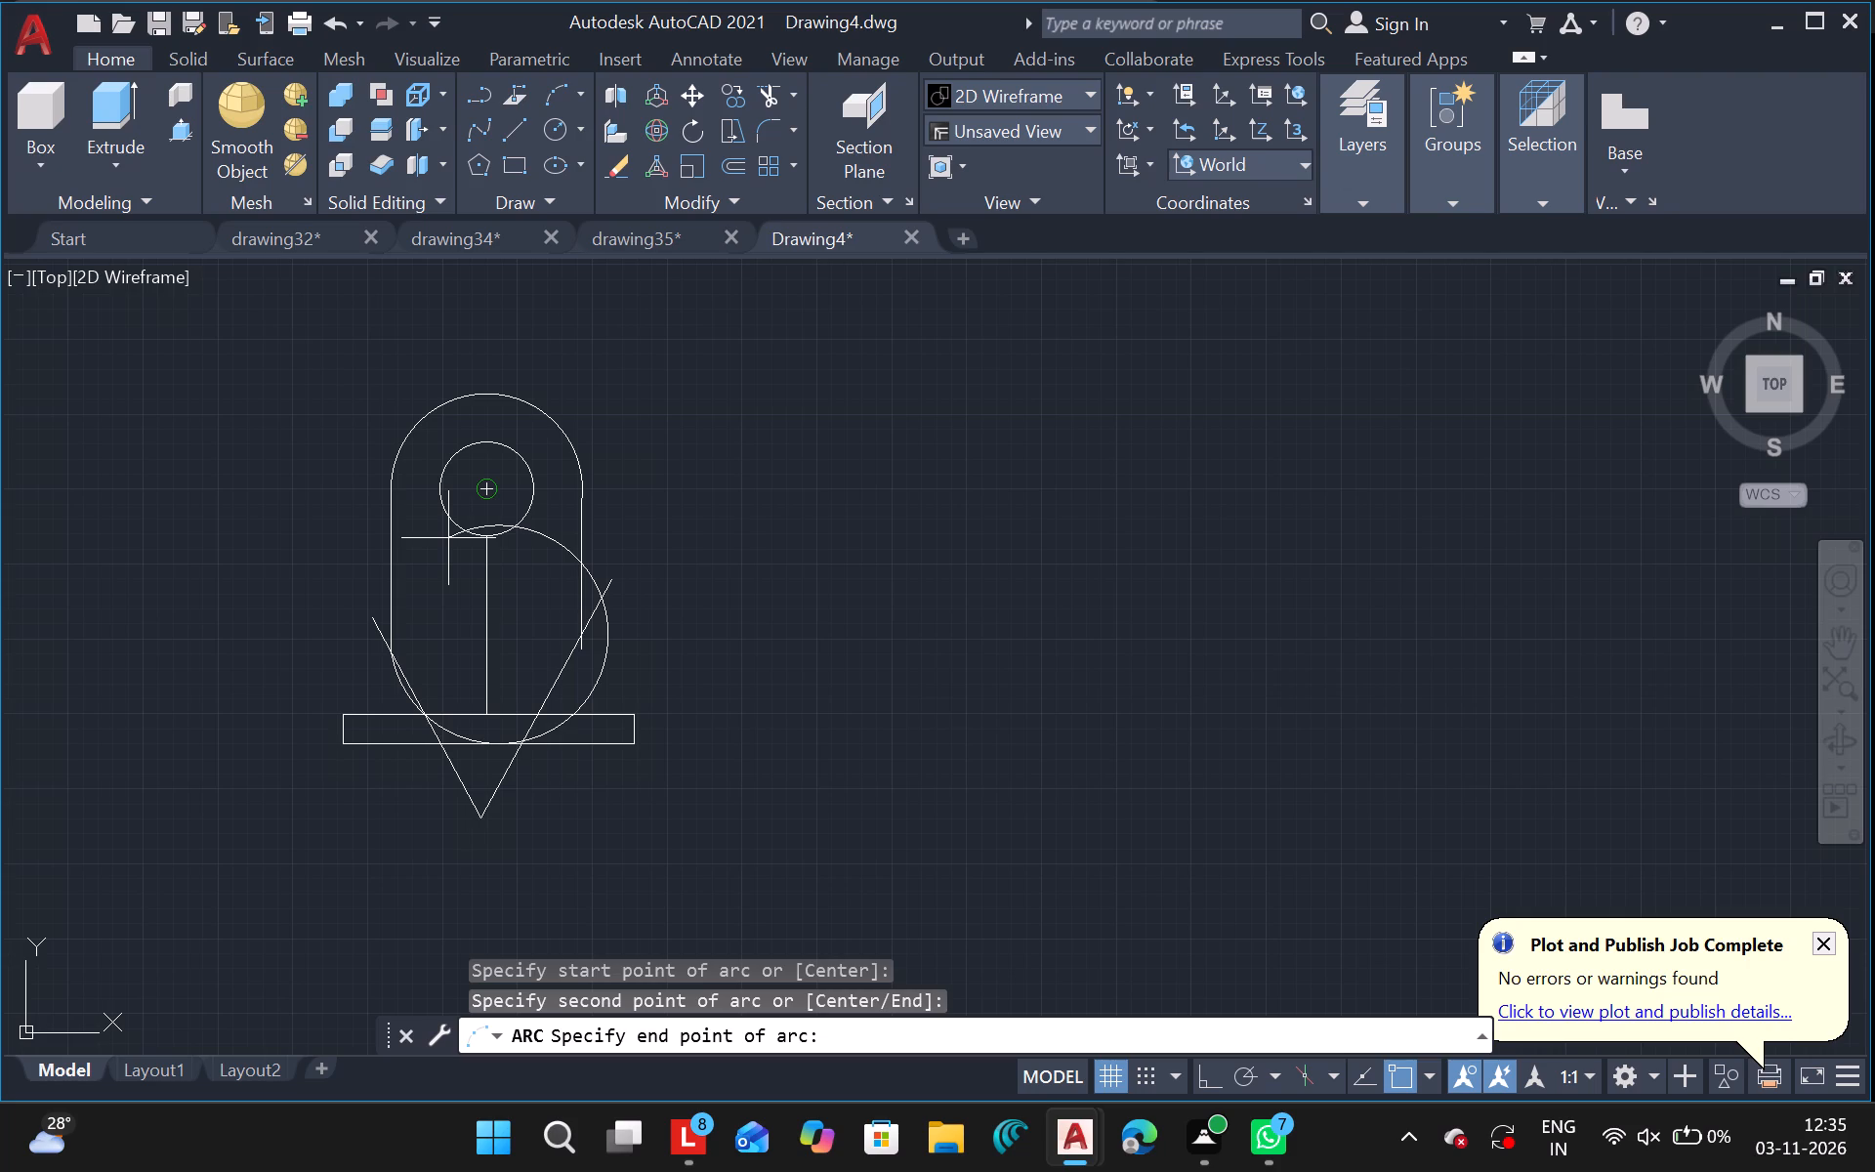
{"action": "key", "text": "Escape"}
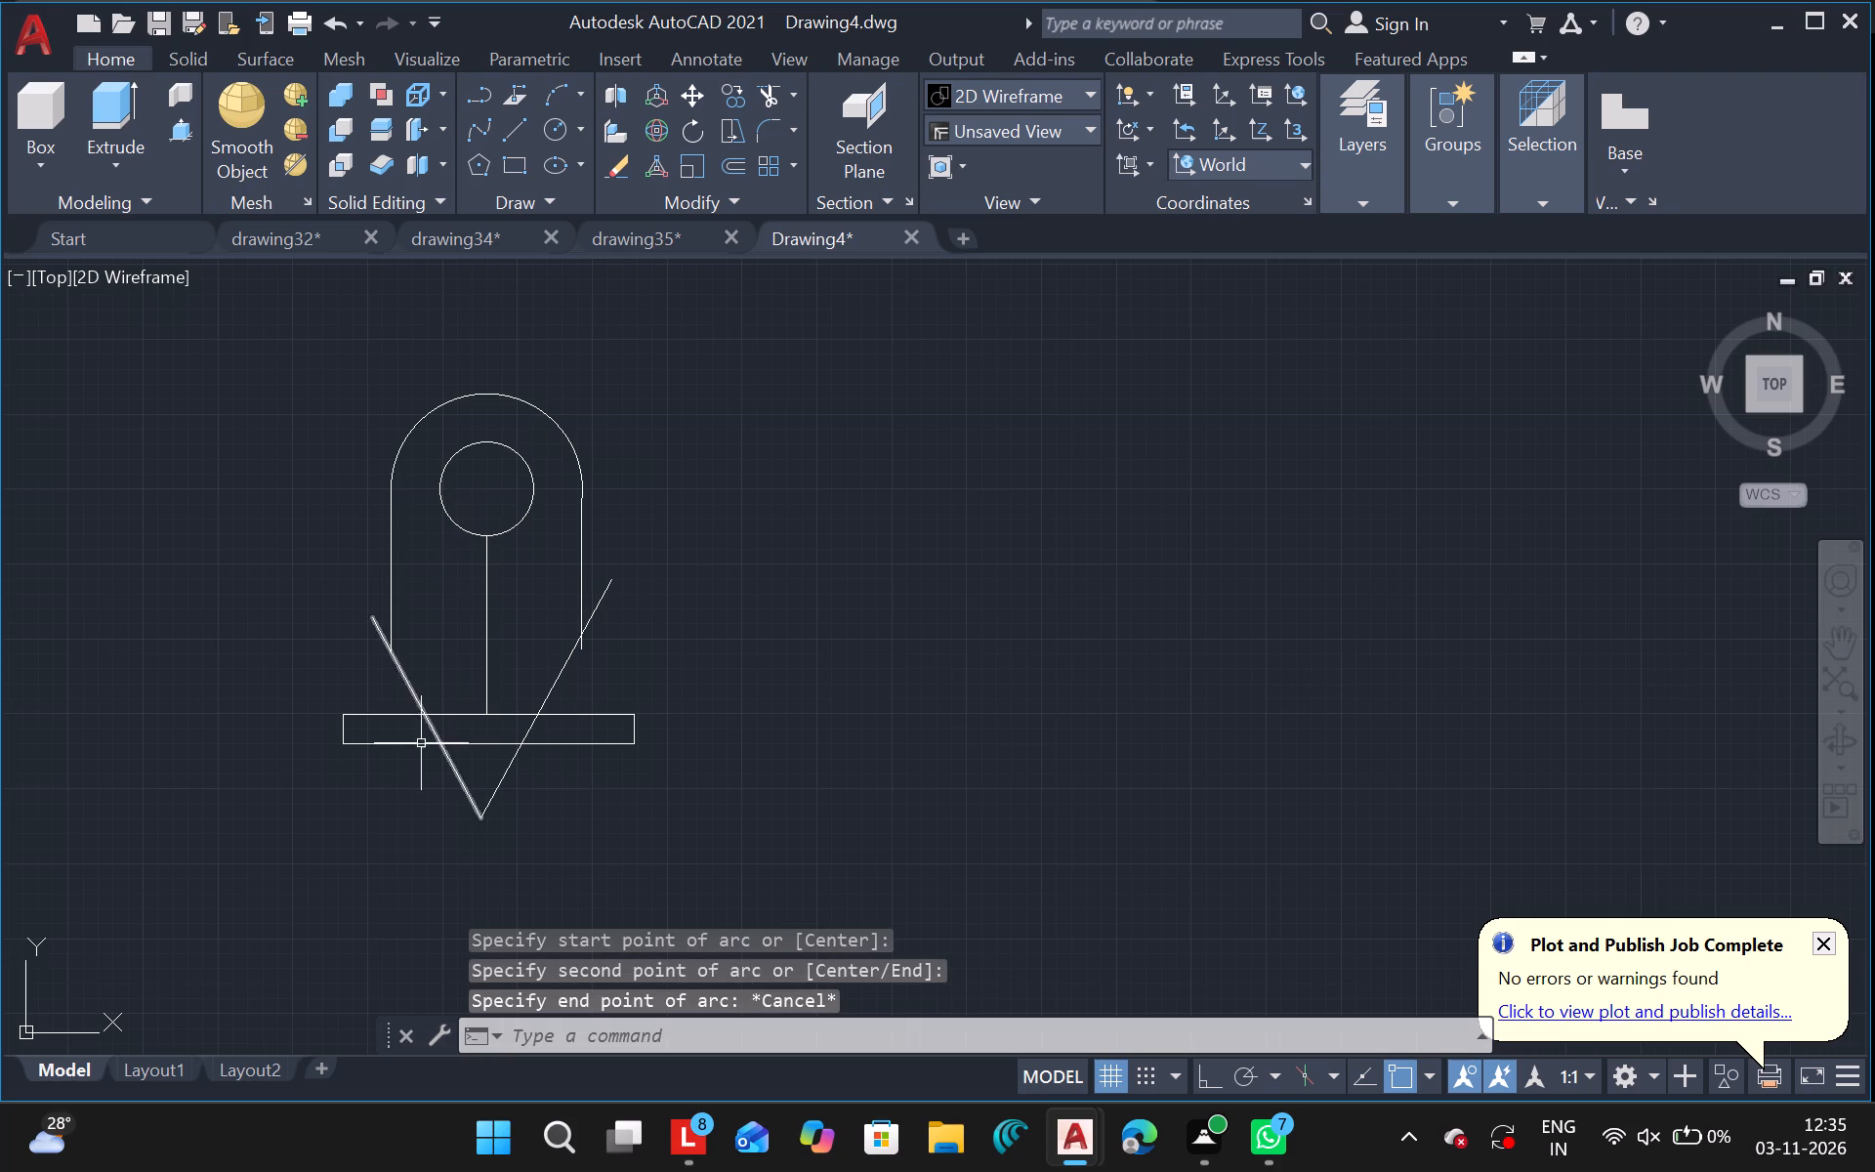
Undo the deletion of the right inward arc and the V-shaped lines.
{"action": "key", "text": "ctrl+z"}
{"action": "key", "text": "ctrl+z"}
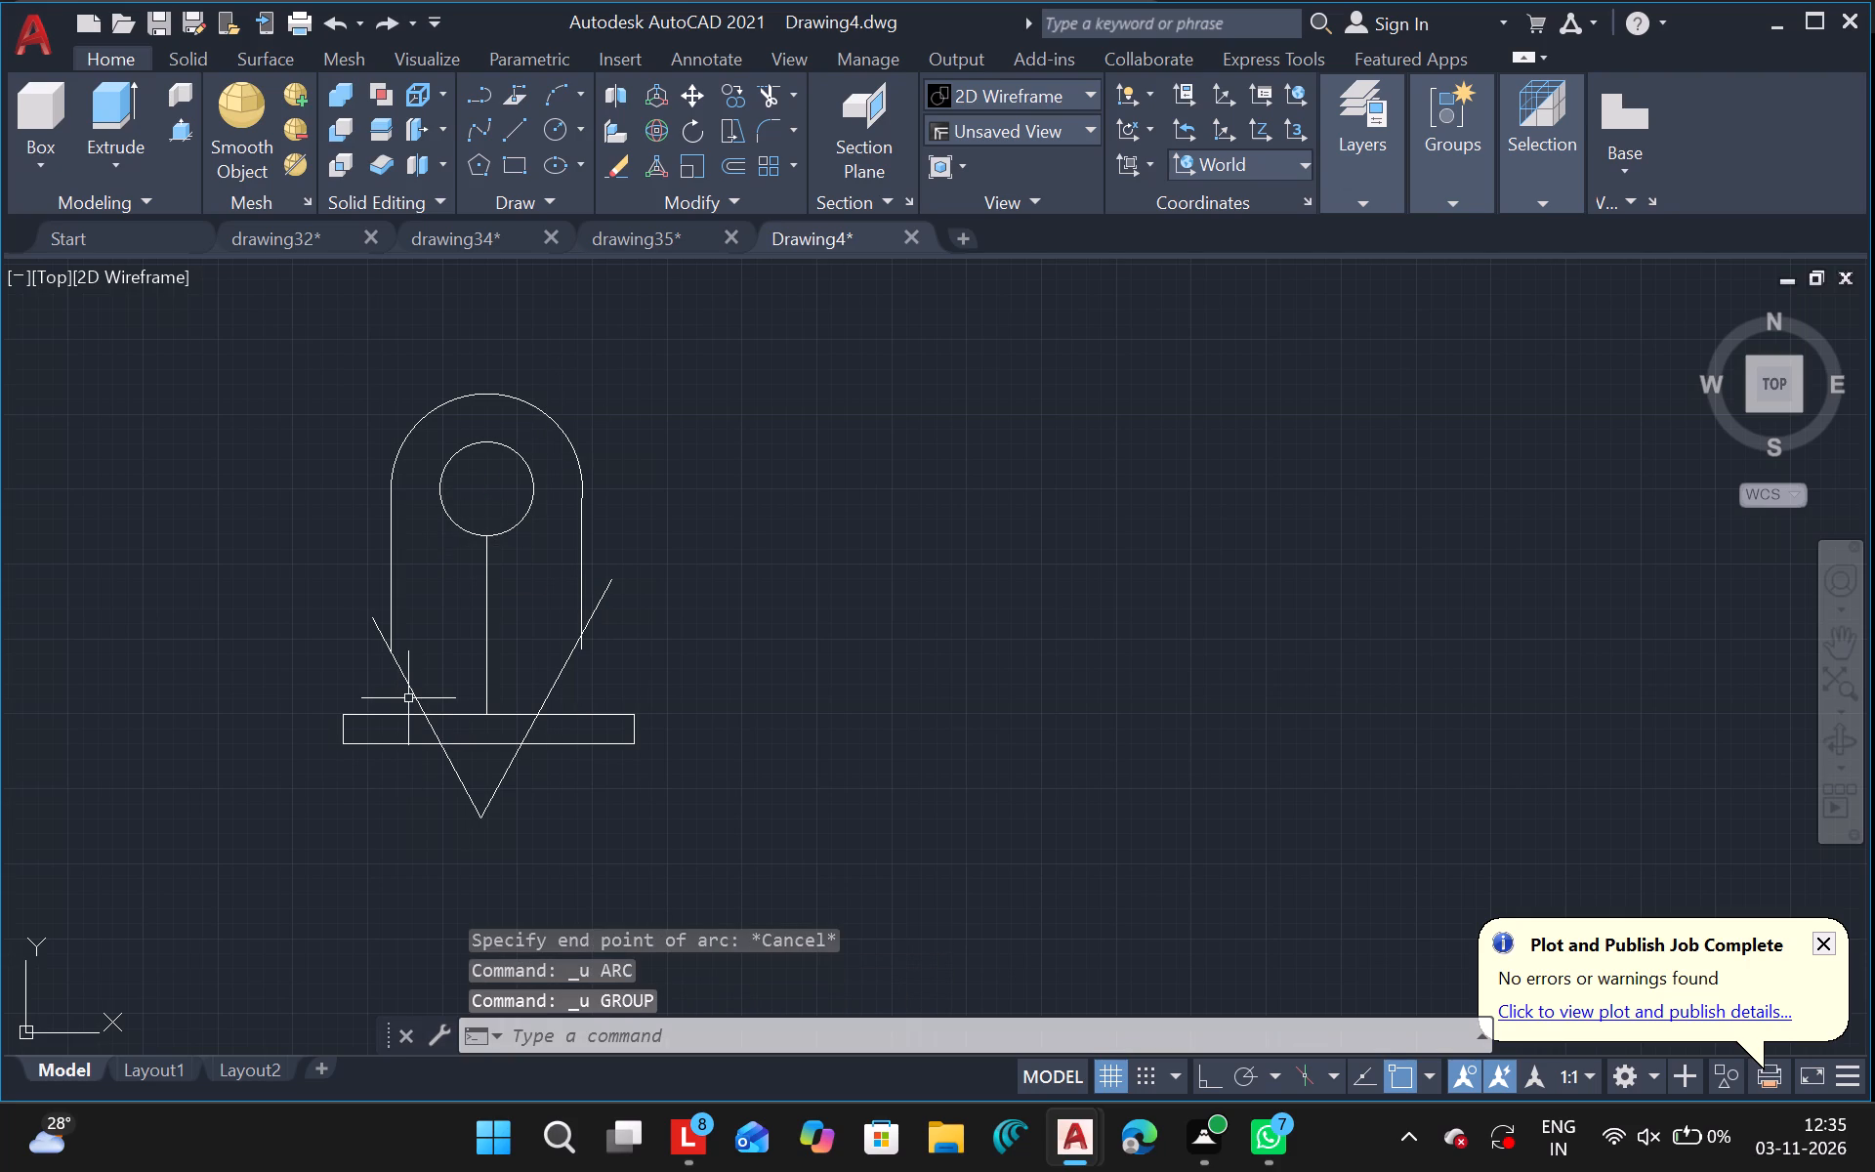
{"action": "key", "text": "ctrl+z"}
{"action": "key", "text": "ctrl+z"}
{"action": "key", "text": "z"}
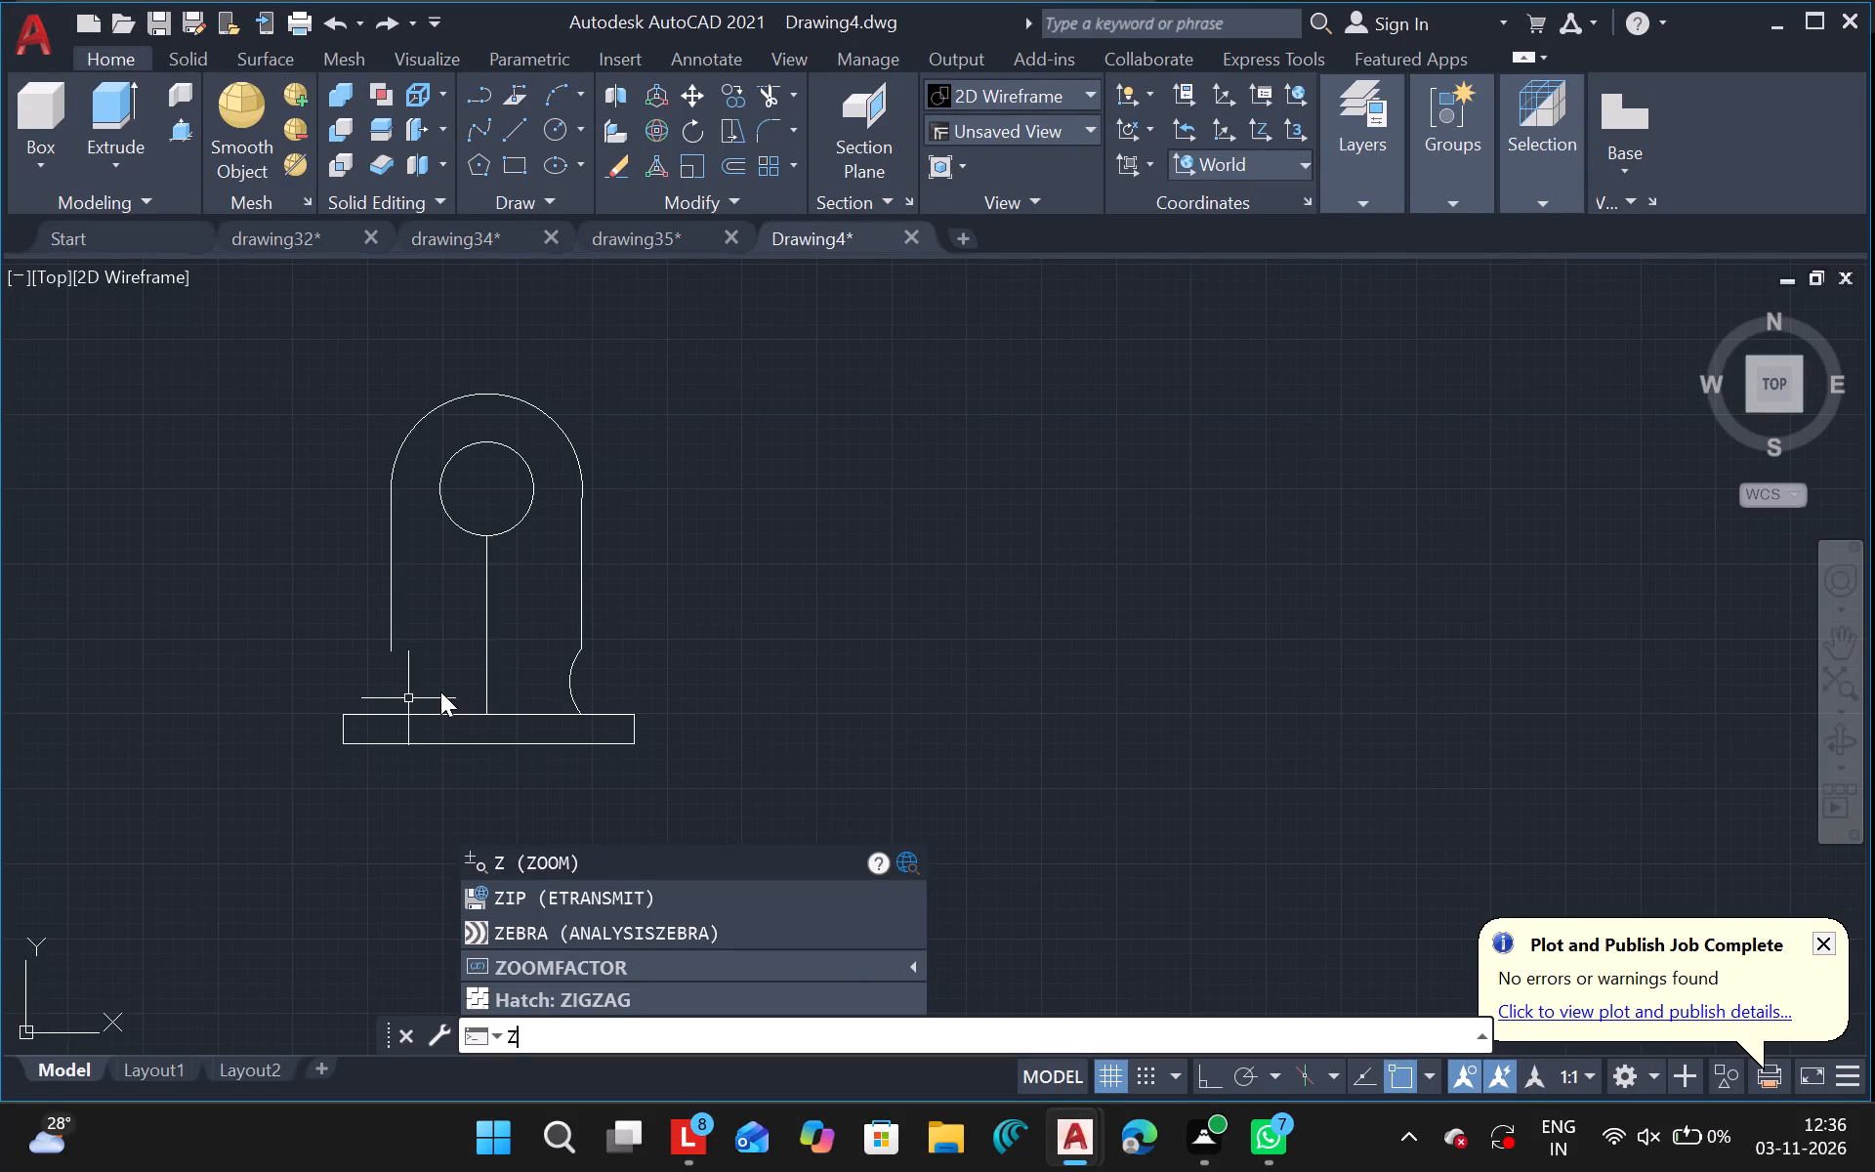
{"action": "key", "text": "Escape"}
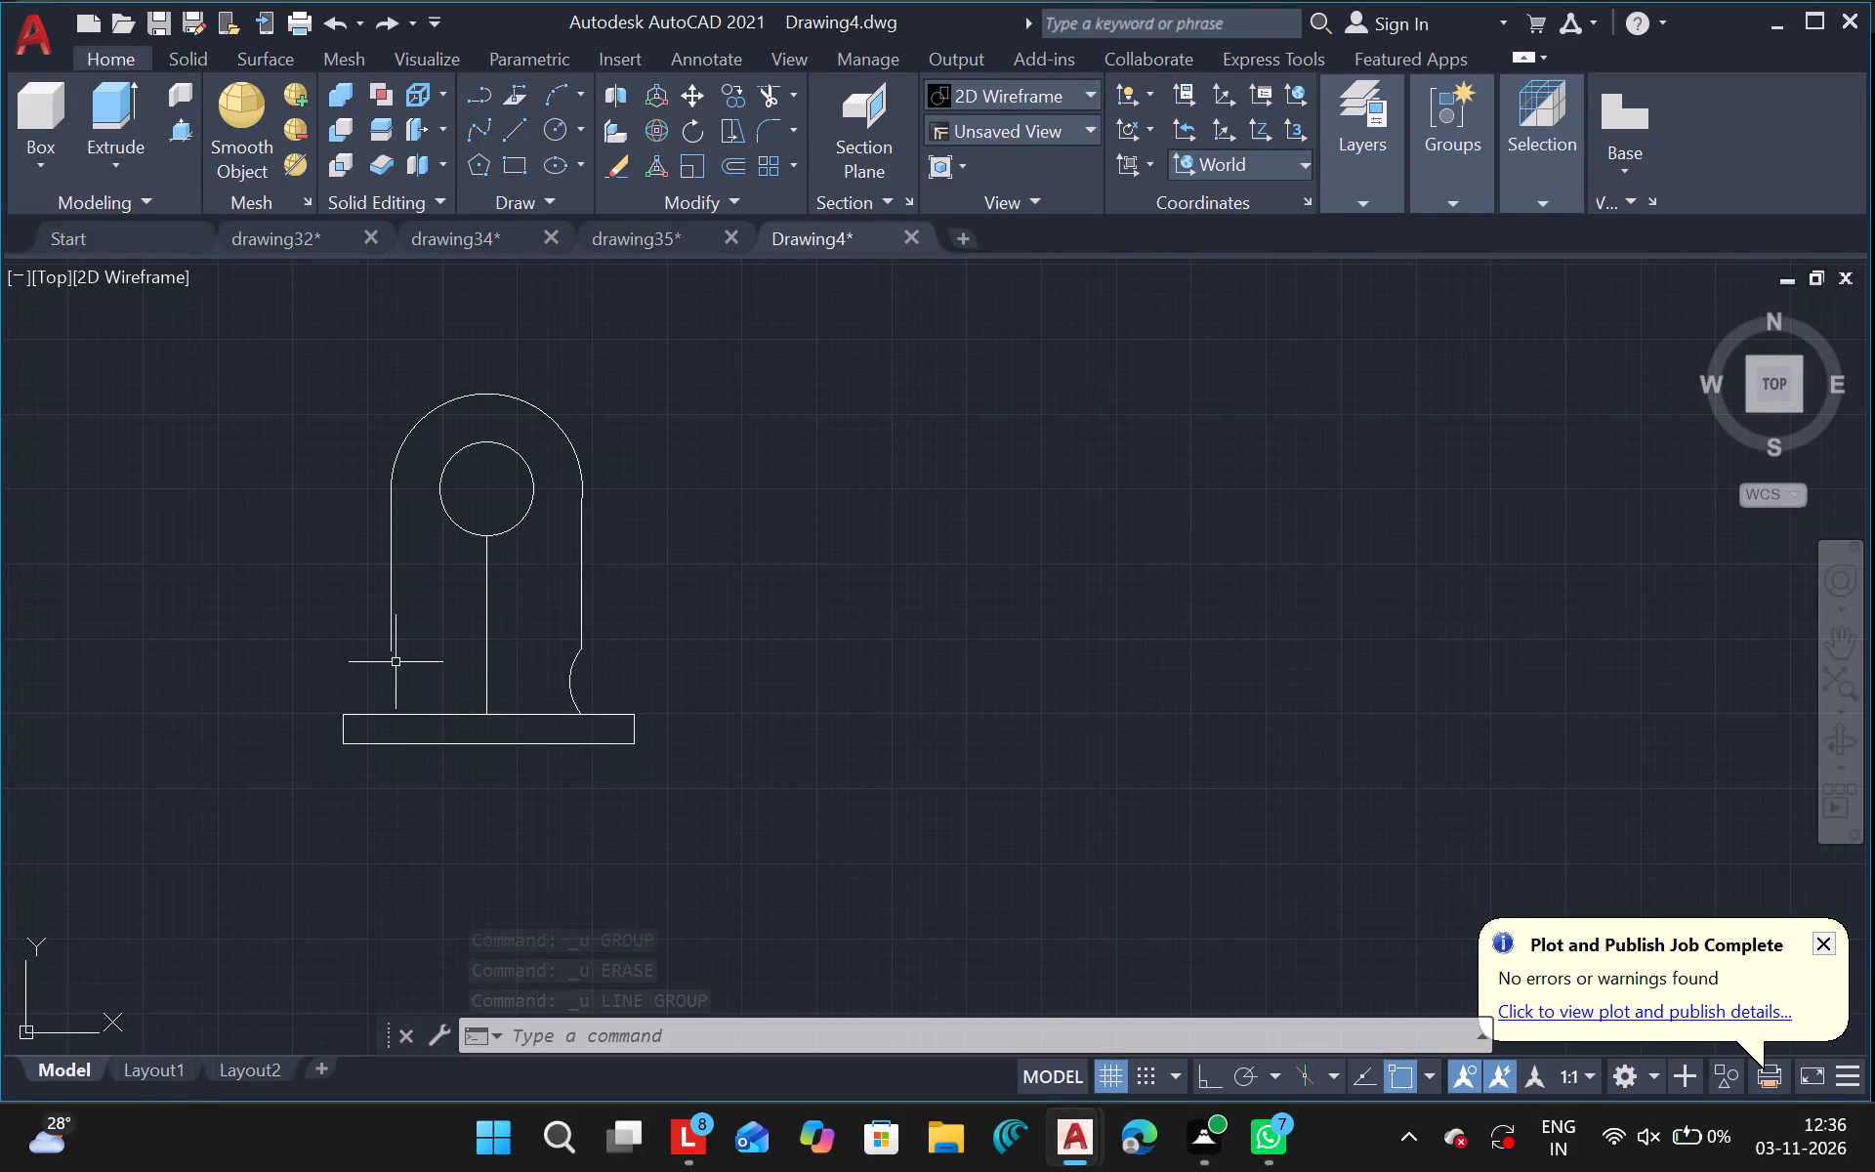
Draw a line from the left vertical line's bottom end, slanting outward across the base to just below its lower left corner.
{"action": "left_click", "coordinate": [512, 139]}
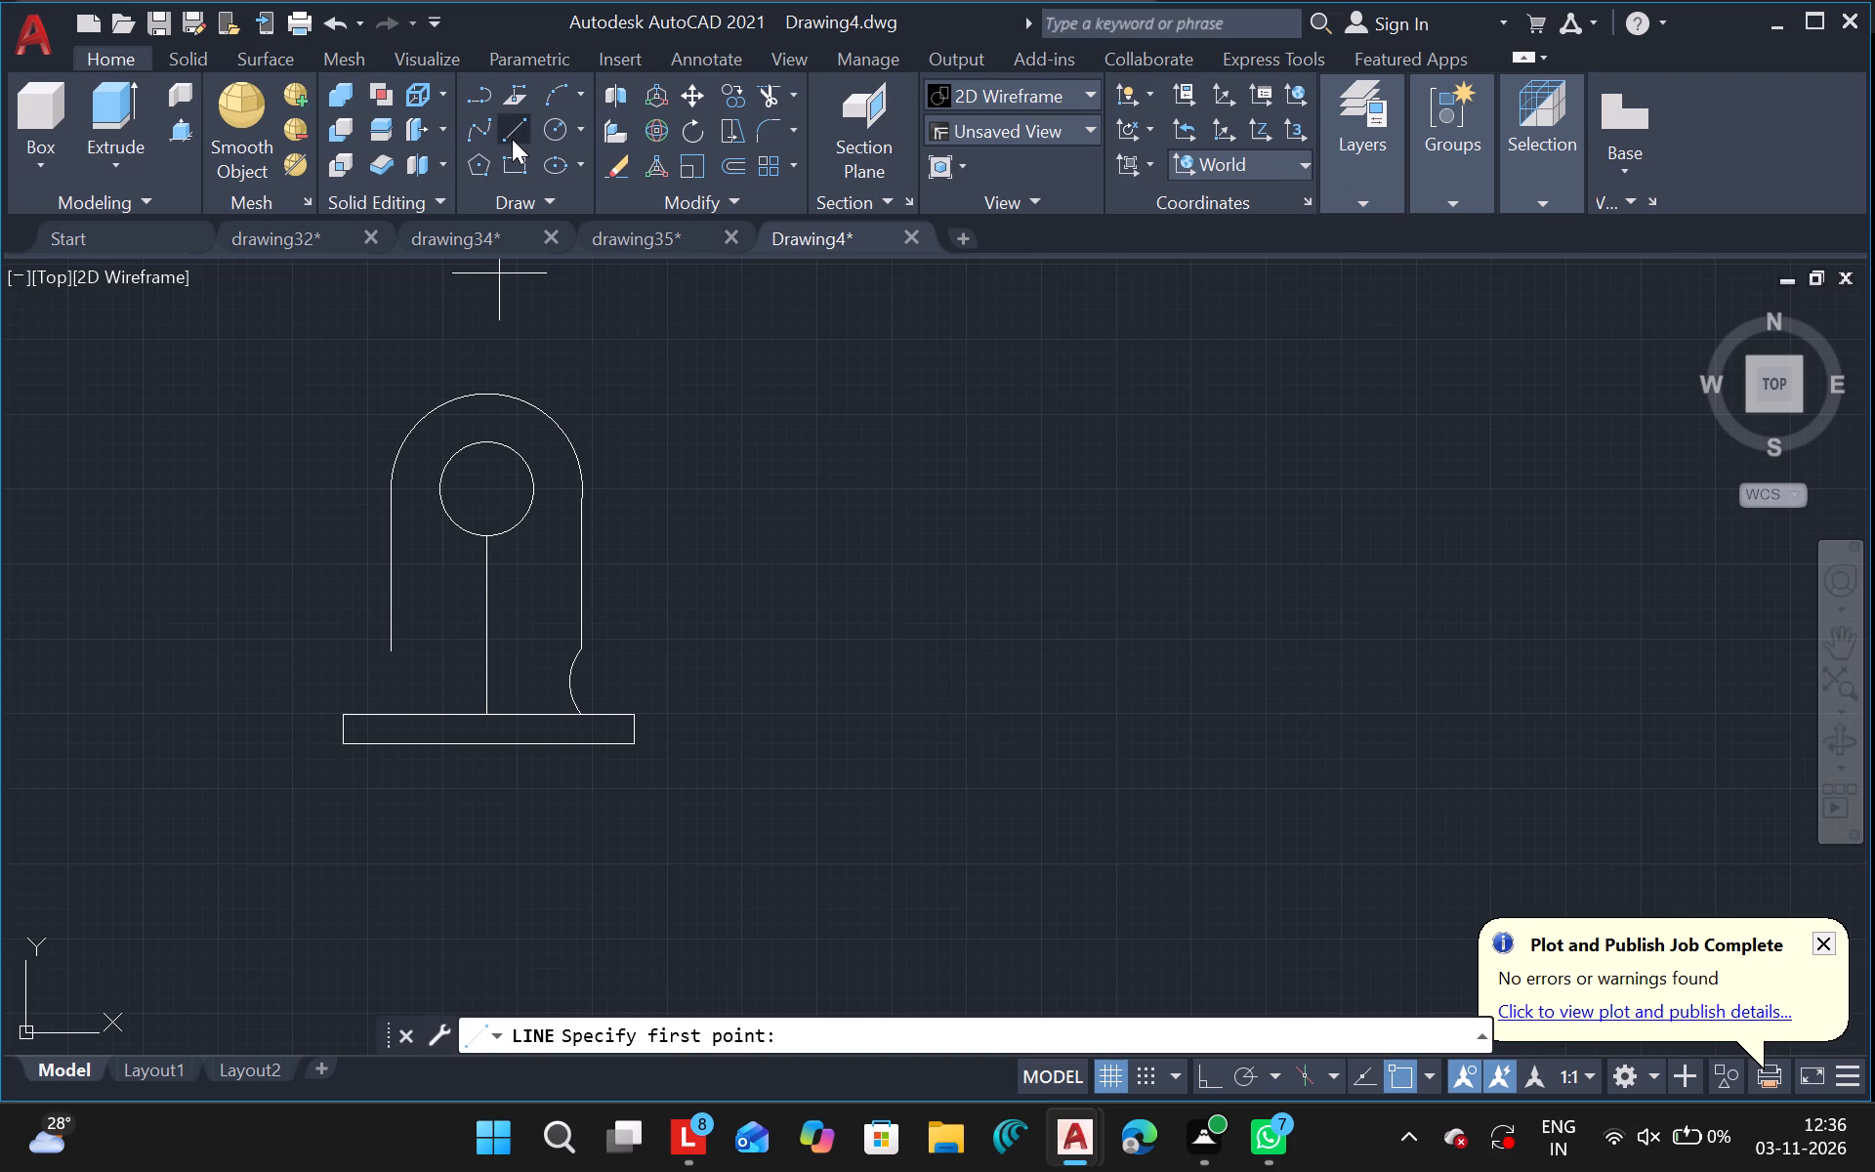
{"action": "left_click_drag", "start_coordinate": [396, 653], "coordinate": [391, 688]}
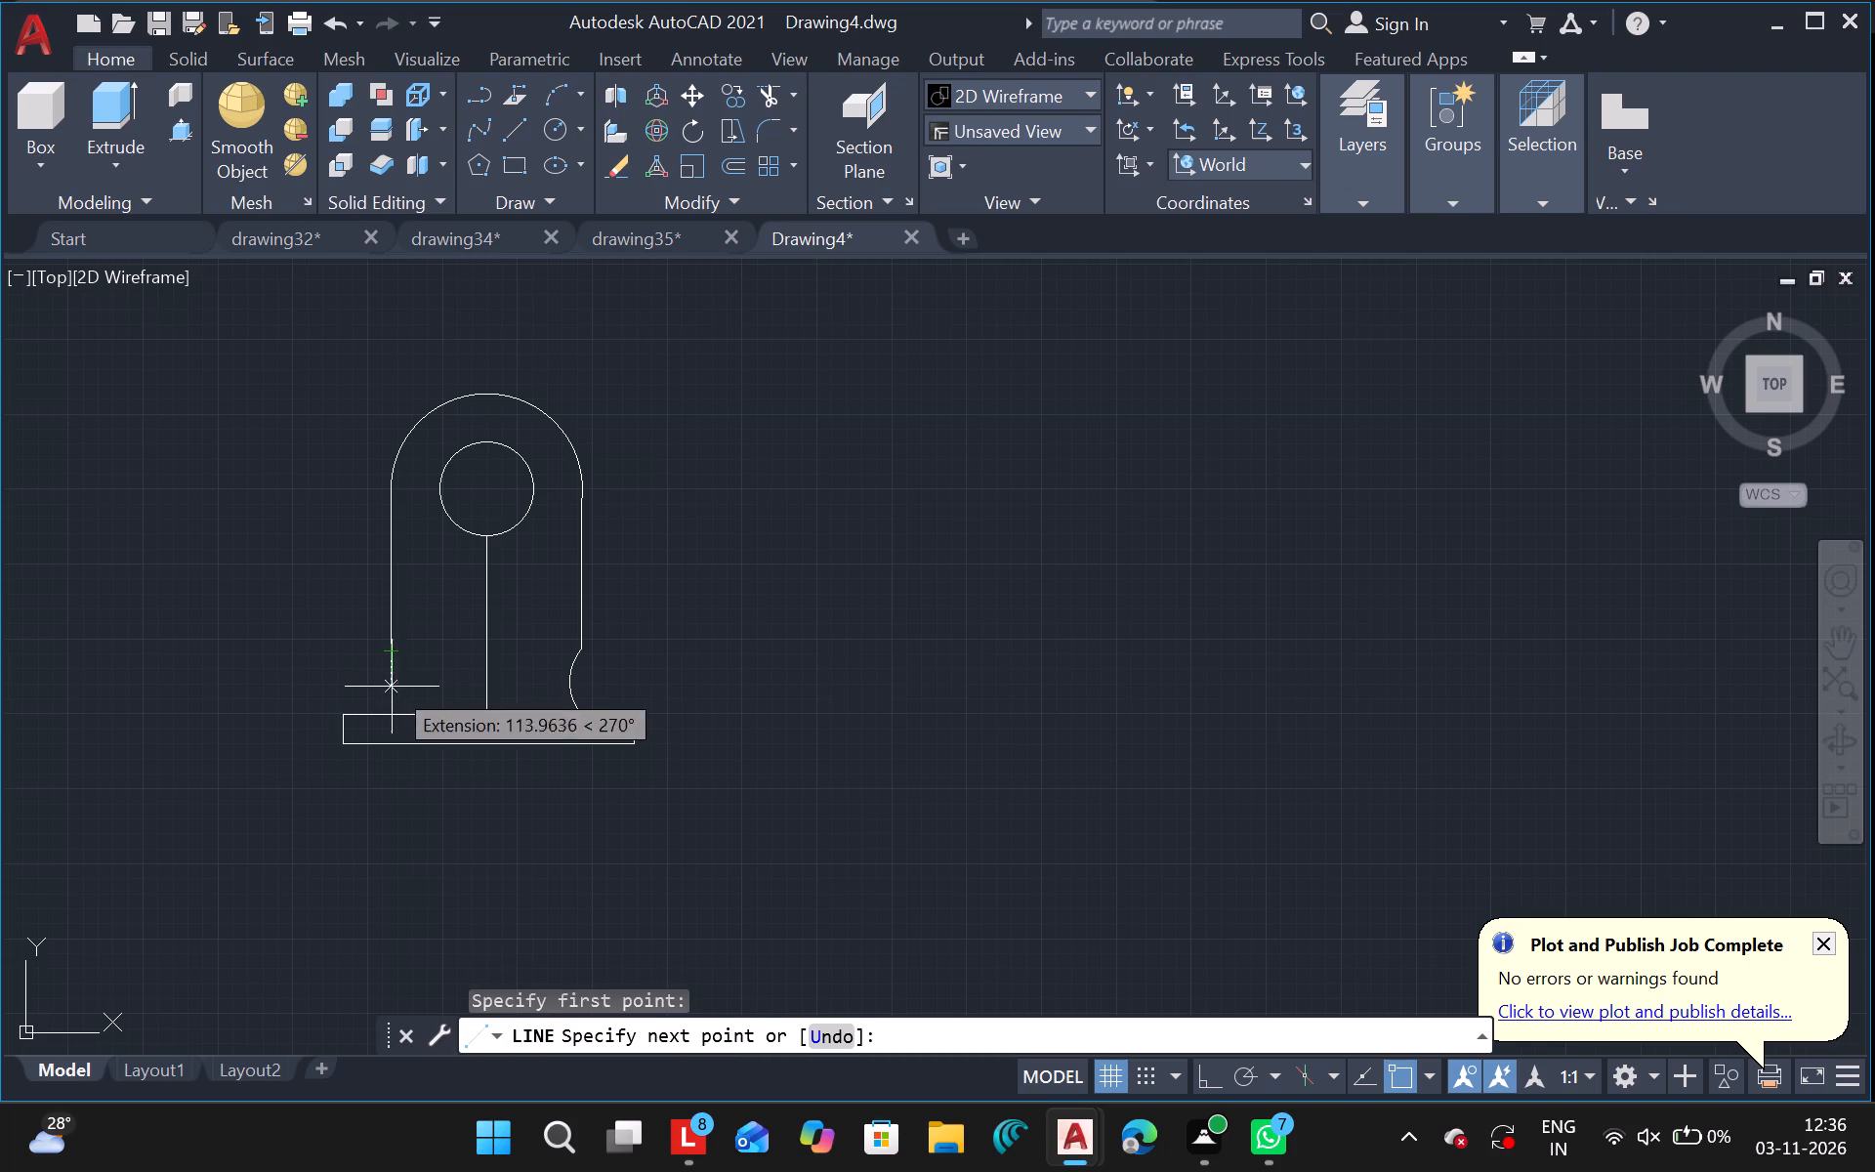
{"action": "left_click_drag", "start_coordinate": [391, 688], "coordinate": [367, 713]}
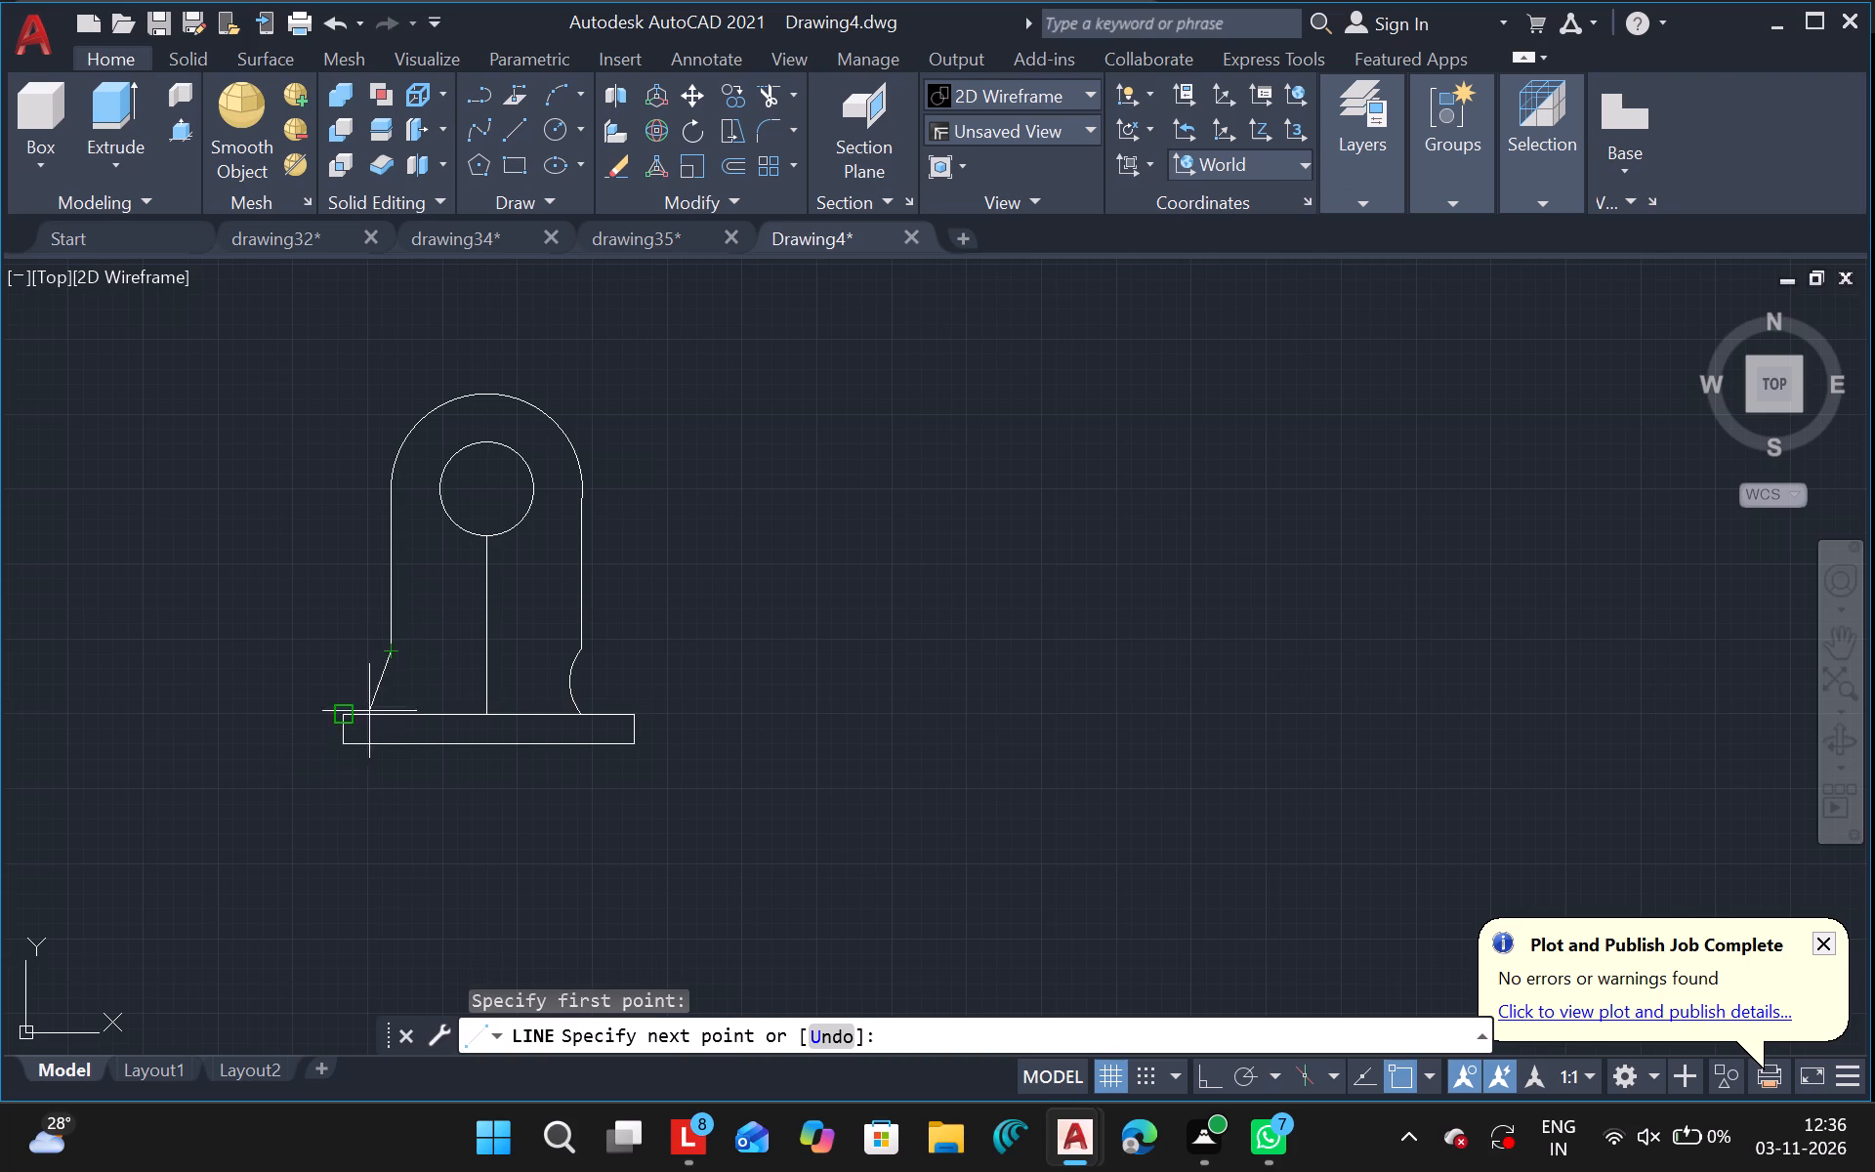
{"action": "left_click_drag", "start_coordinate": [367, 713], "coordinate": [344, 752]}
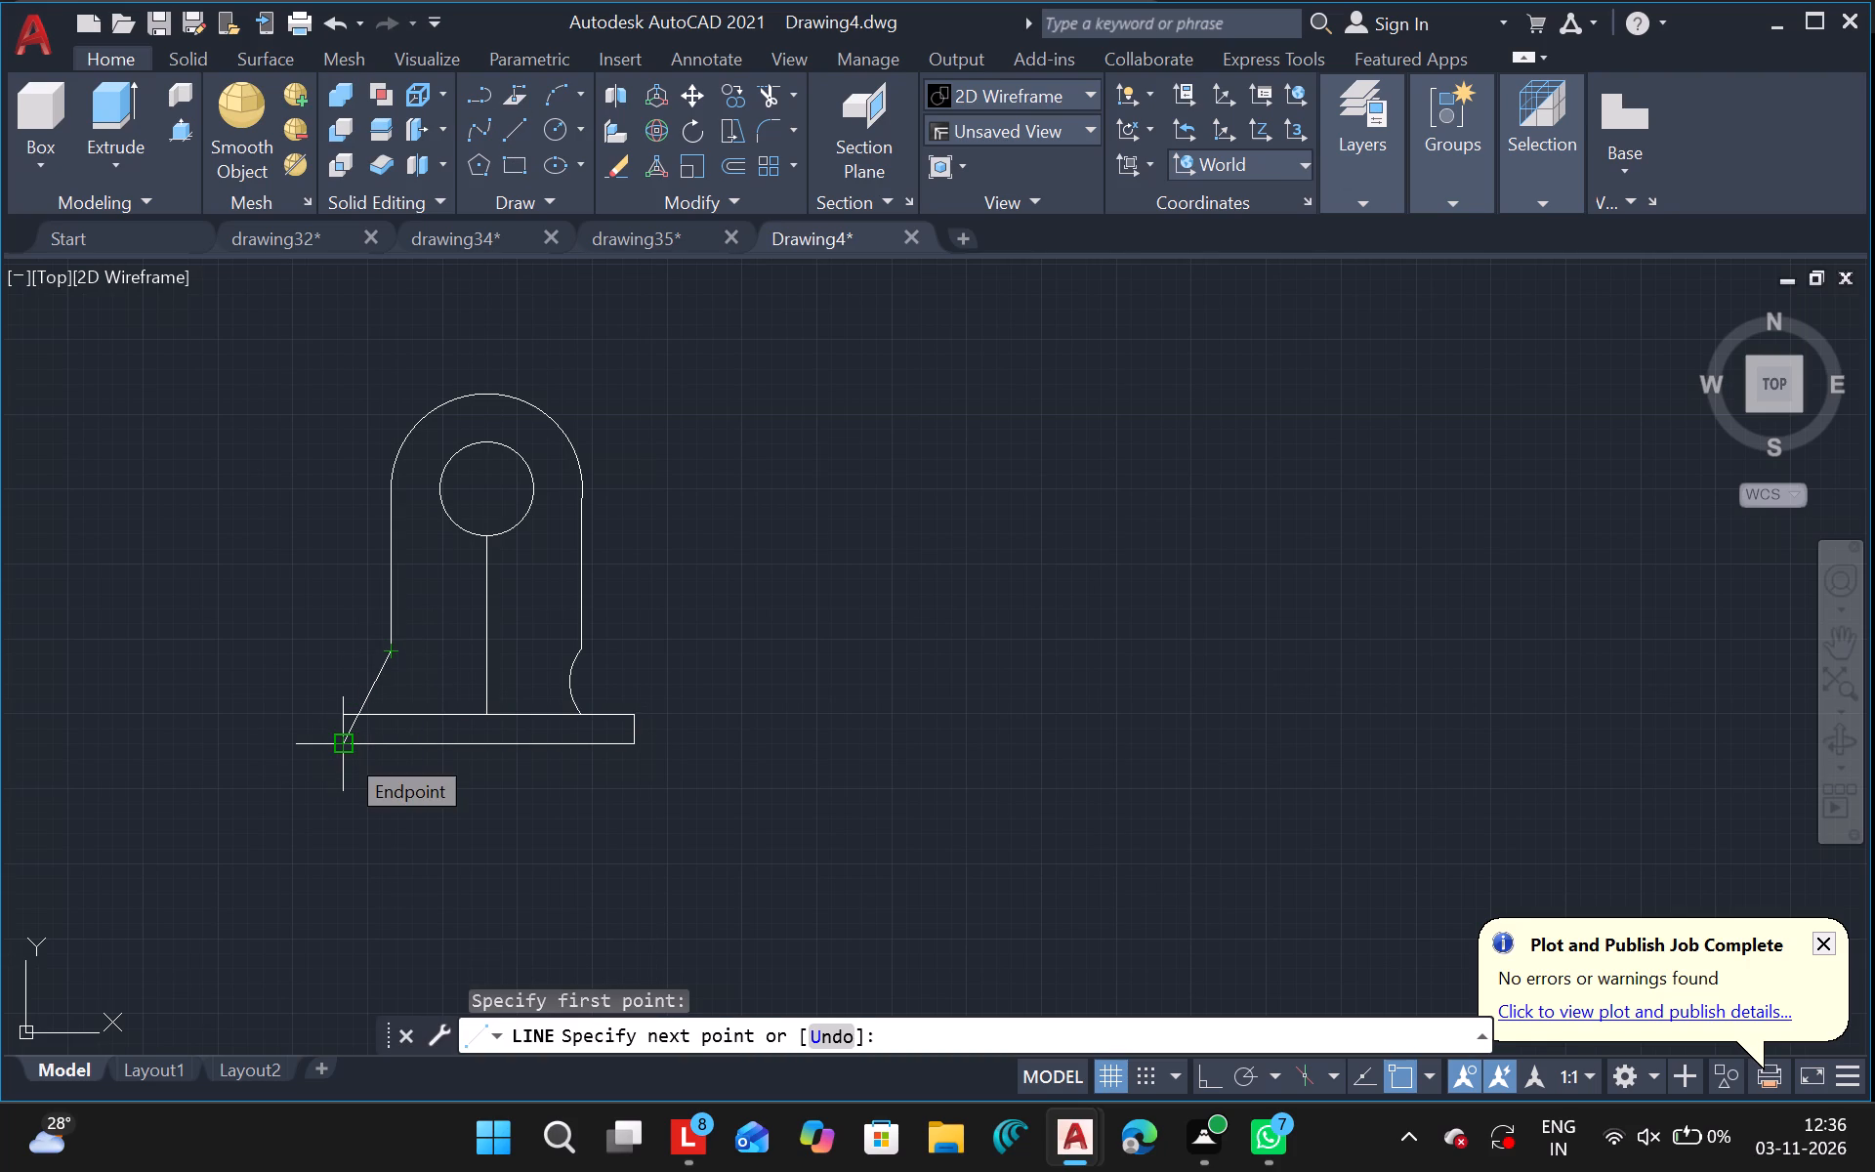
{"action": "left_click_drag", "start_coordinate": [344, 752], "coordinate": [396, 685]}
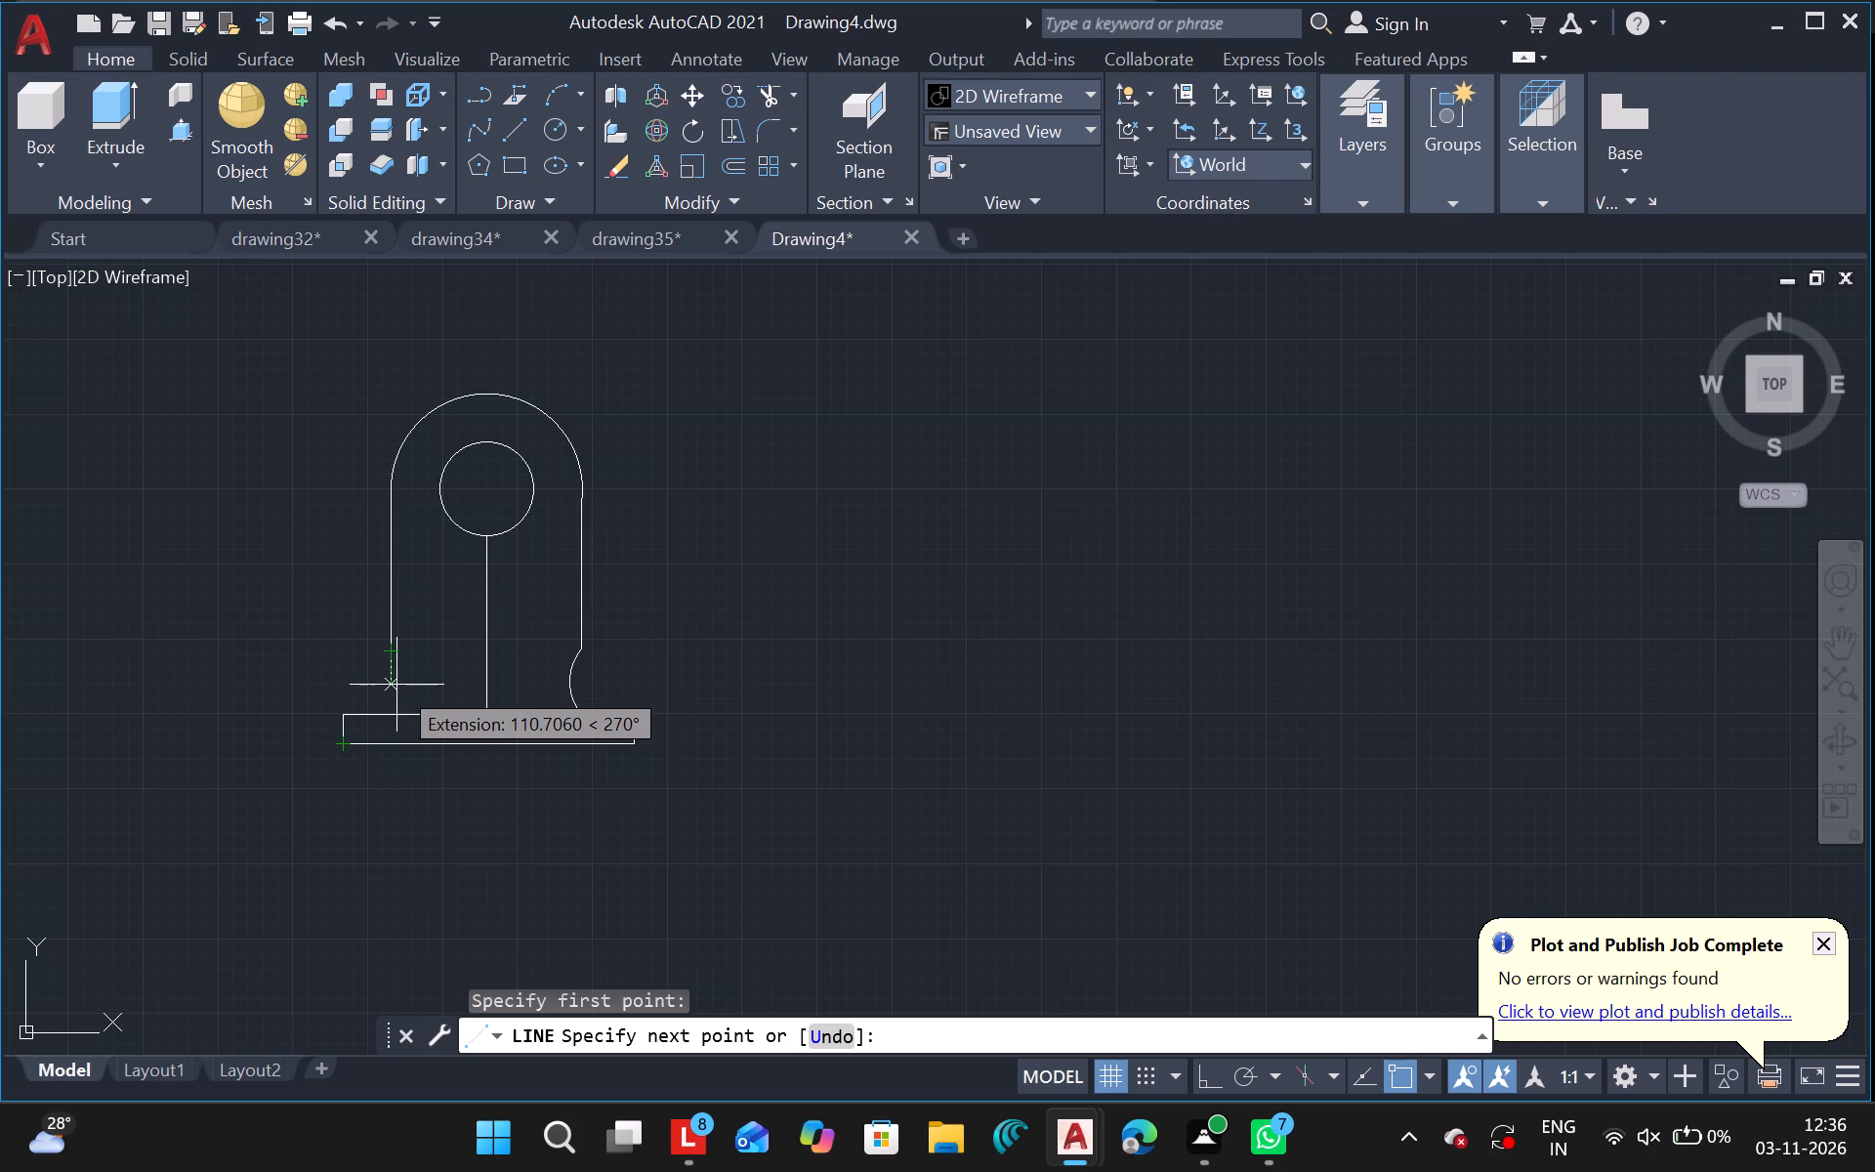
{"action": "left_click_drag", "start_coordinate": [396, 685], "coordinate": [354, 764]}
{"action": "left_click", "coordinate": [354, 764]}
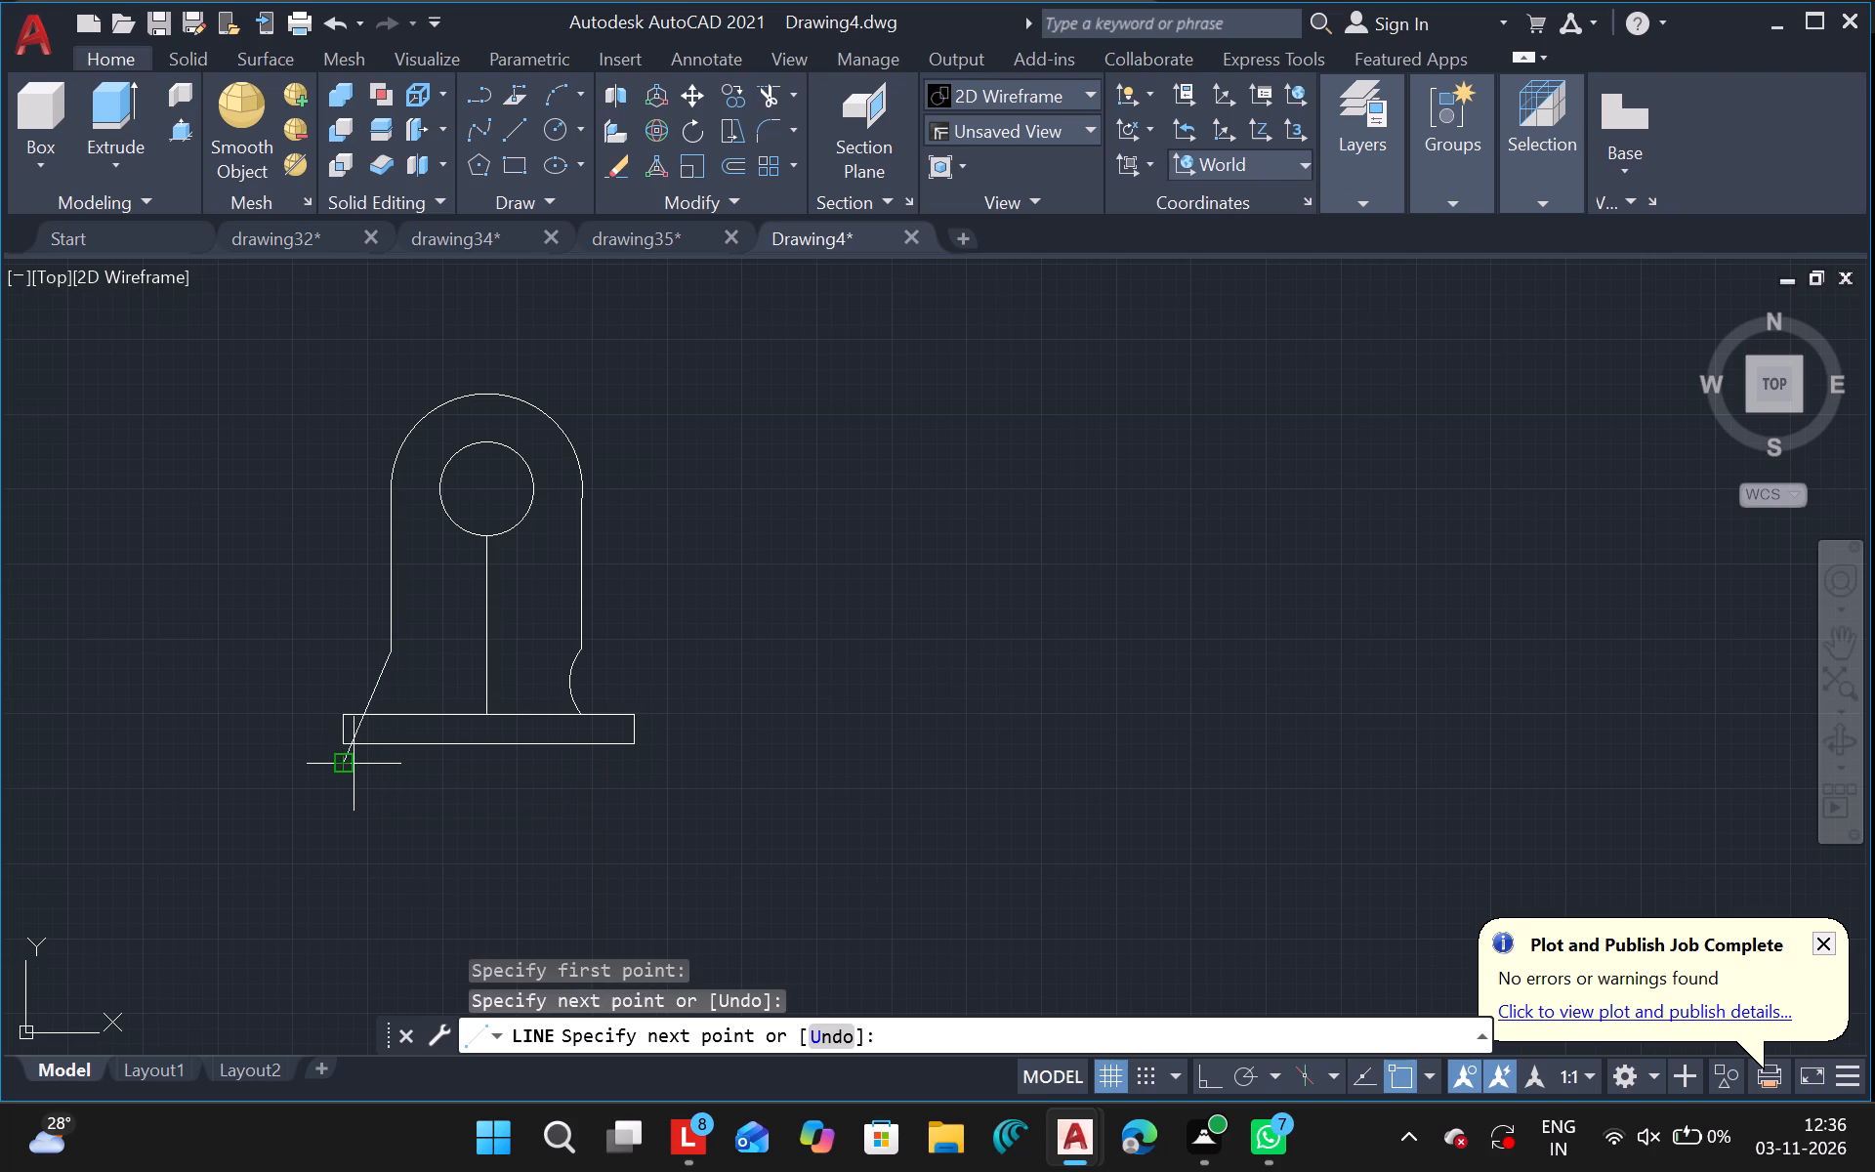
{"action": "key", "text": "Escape"}
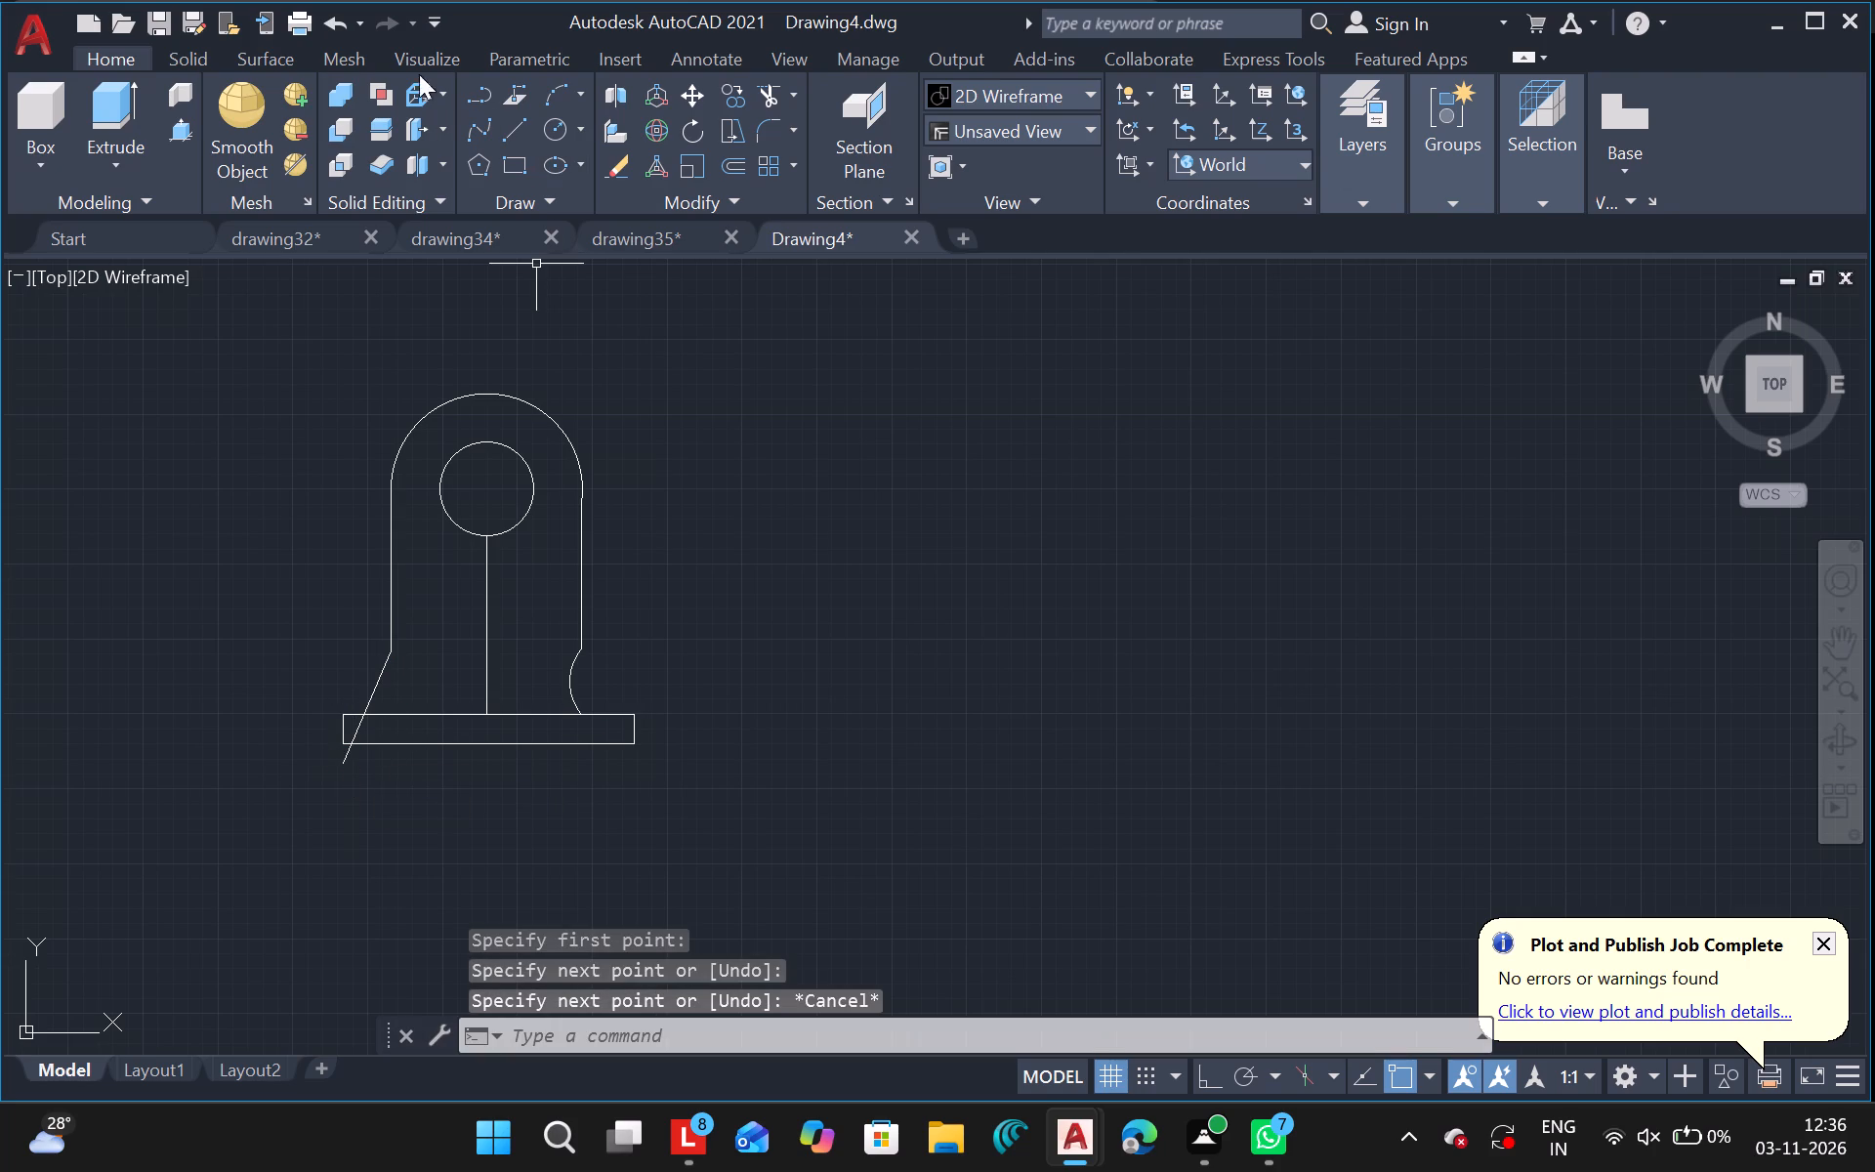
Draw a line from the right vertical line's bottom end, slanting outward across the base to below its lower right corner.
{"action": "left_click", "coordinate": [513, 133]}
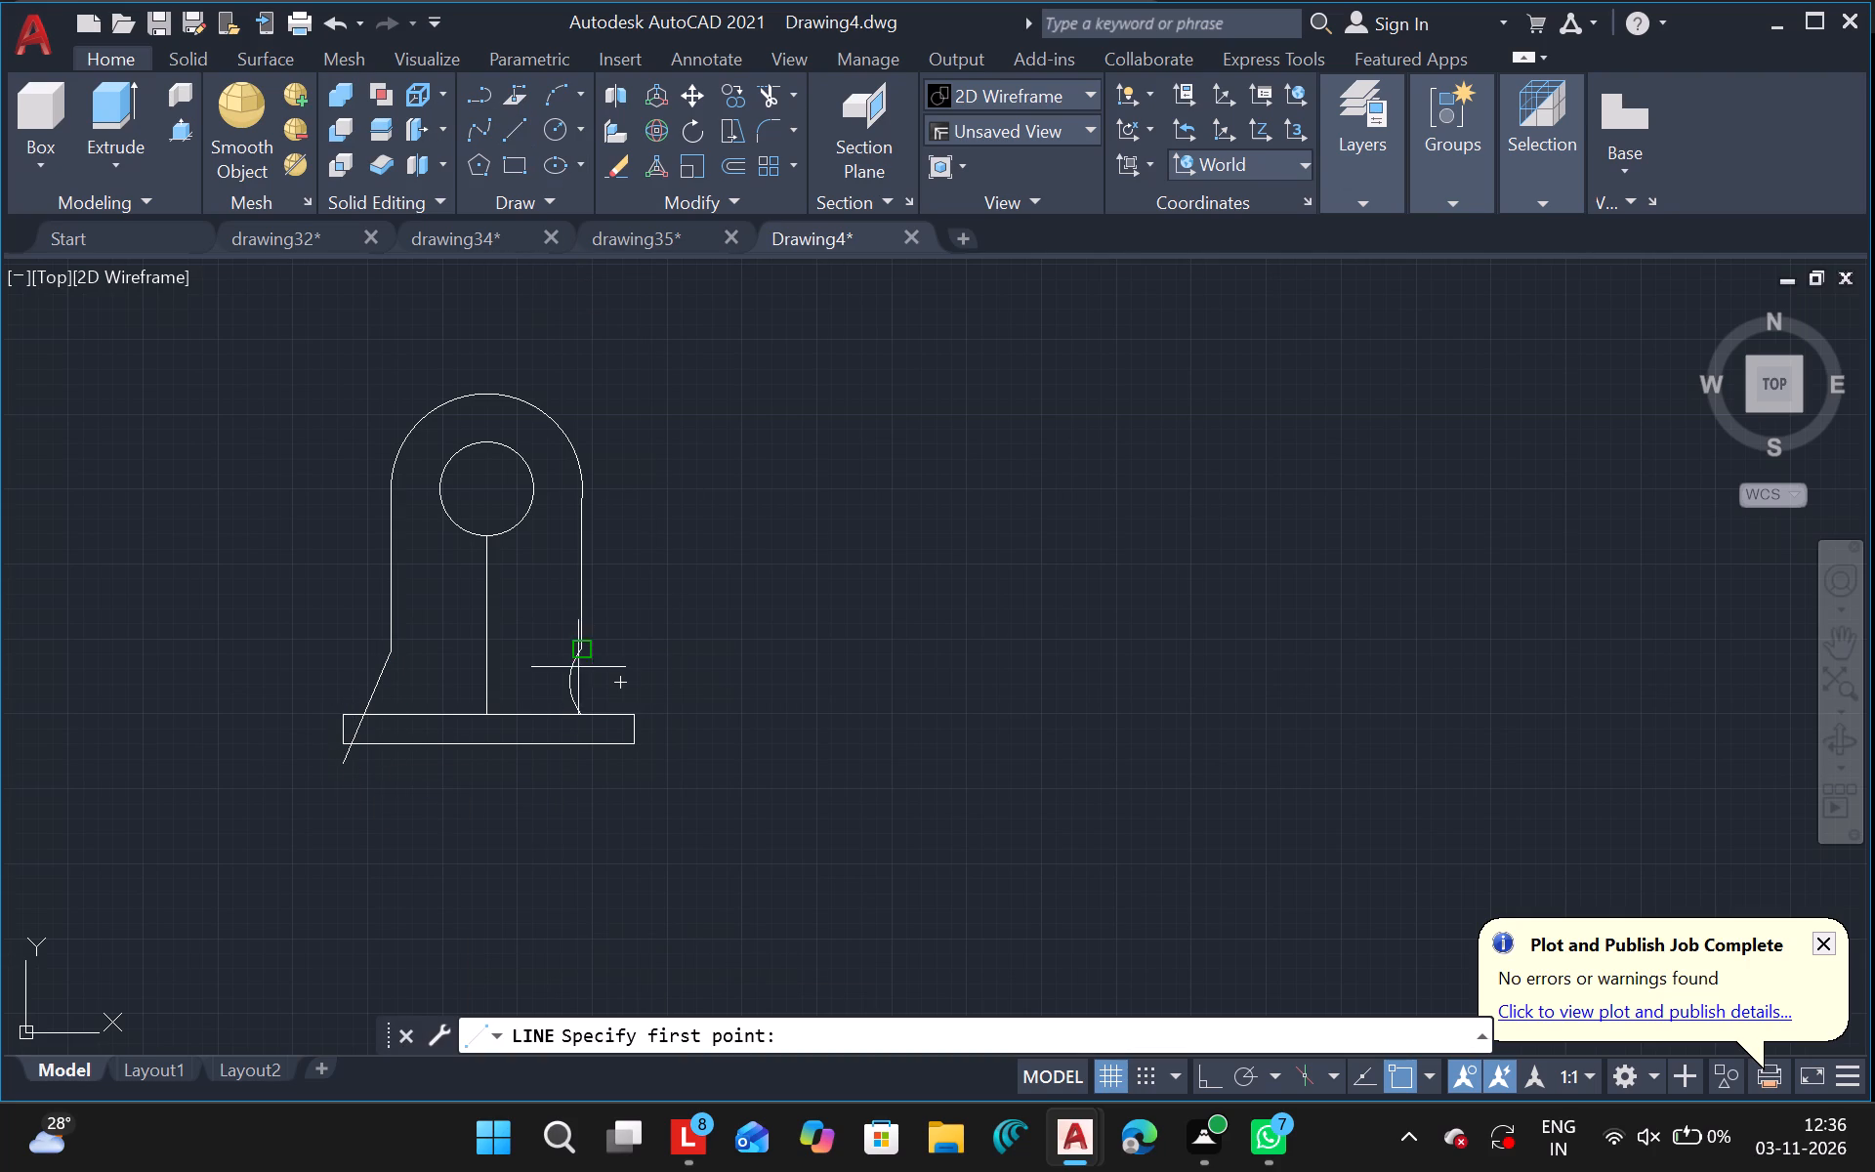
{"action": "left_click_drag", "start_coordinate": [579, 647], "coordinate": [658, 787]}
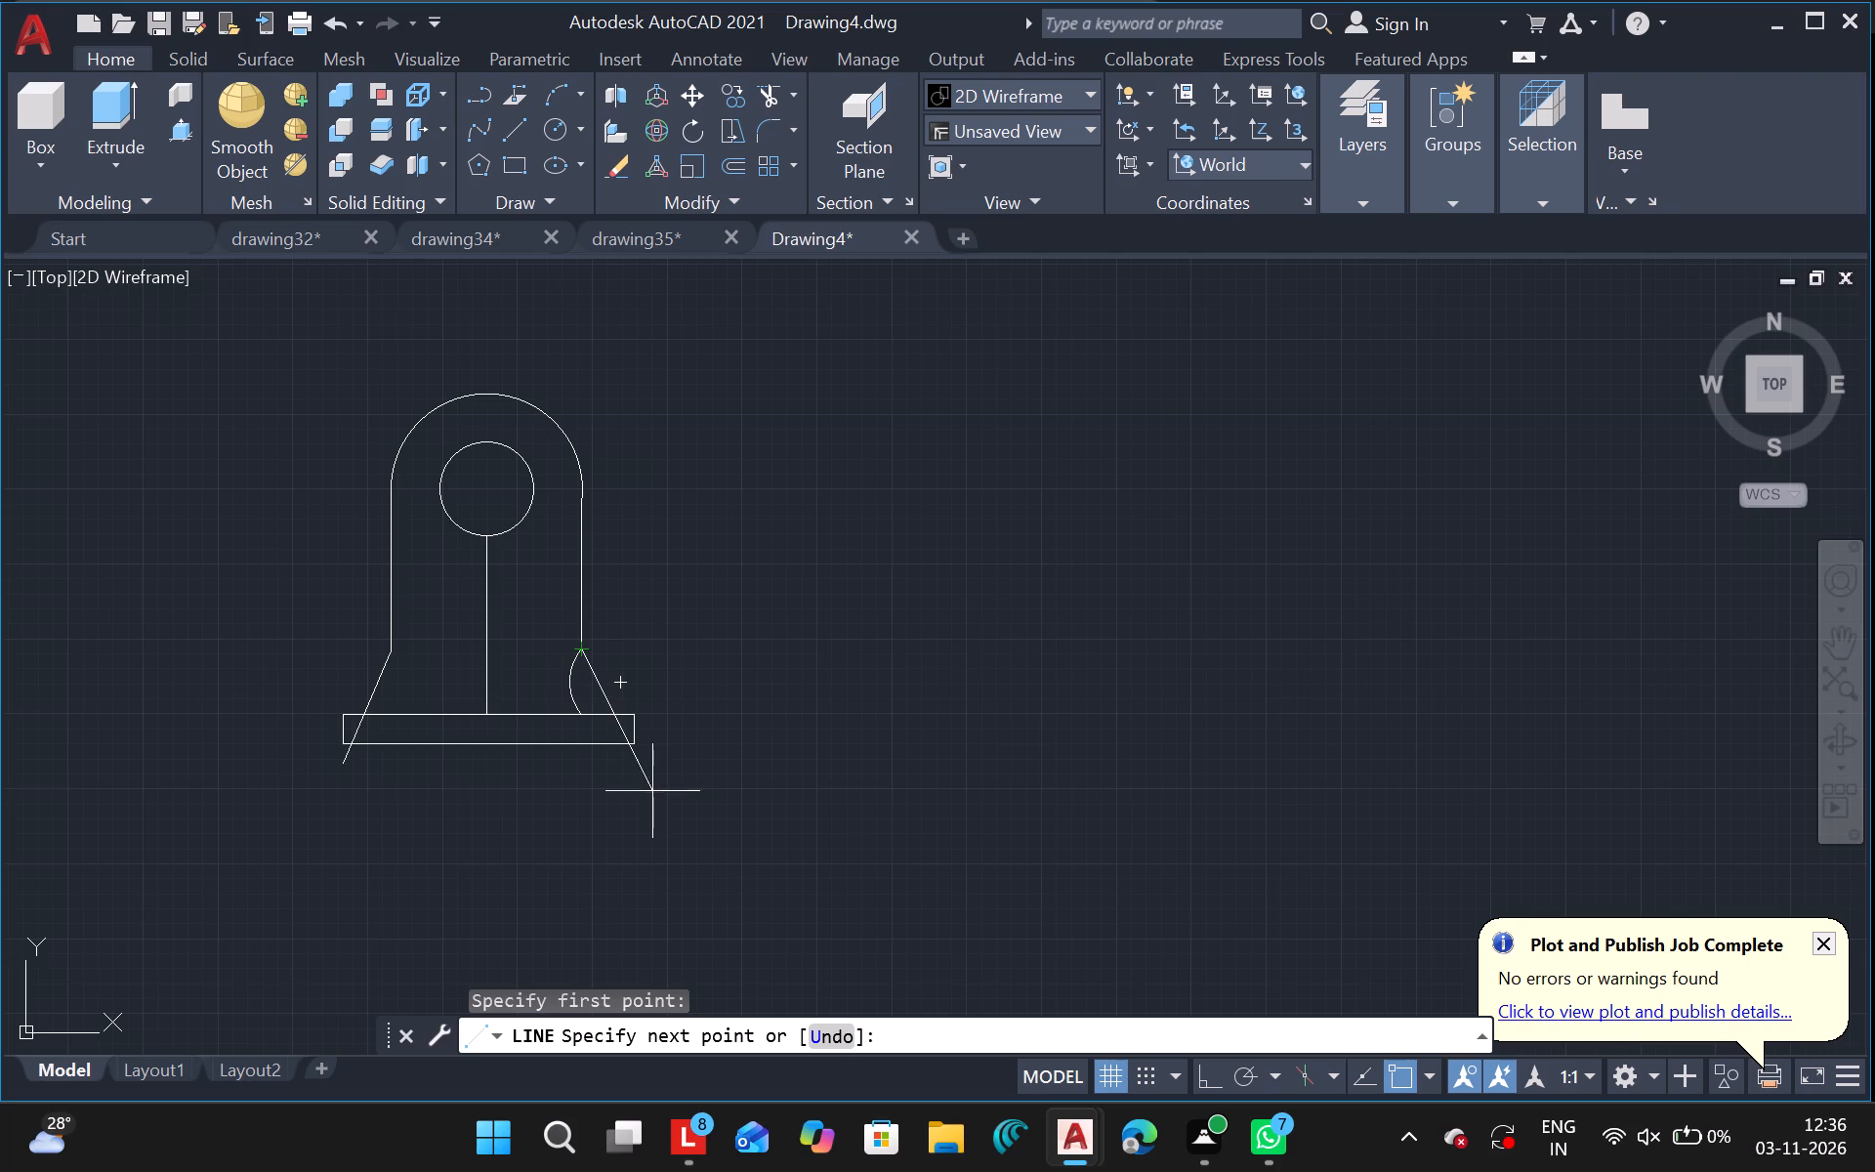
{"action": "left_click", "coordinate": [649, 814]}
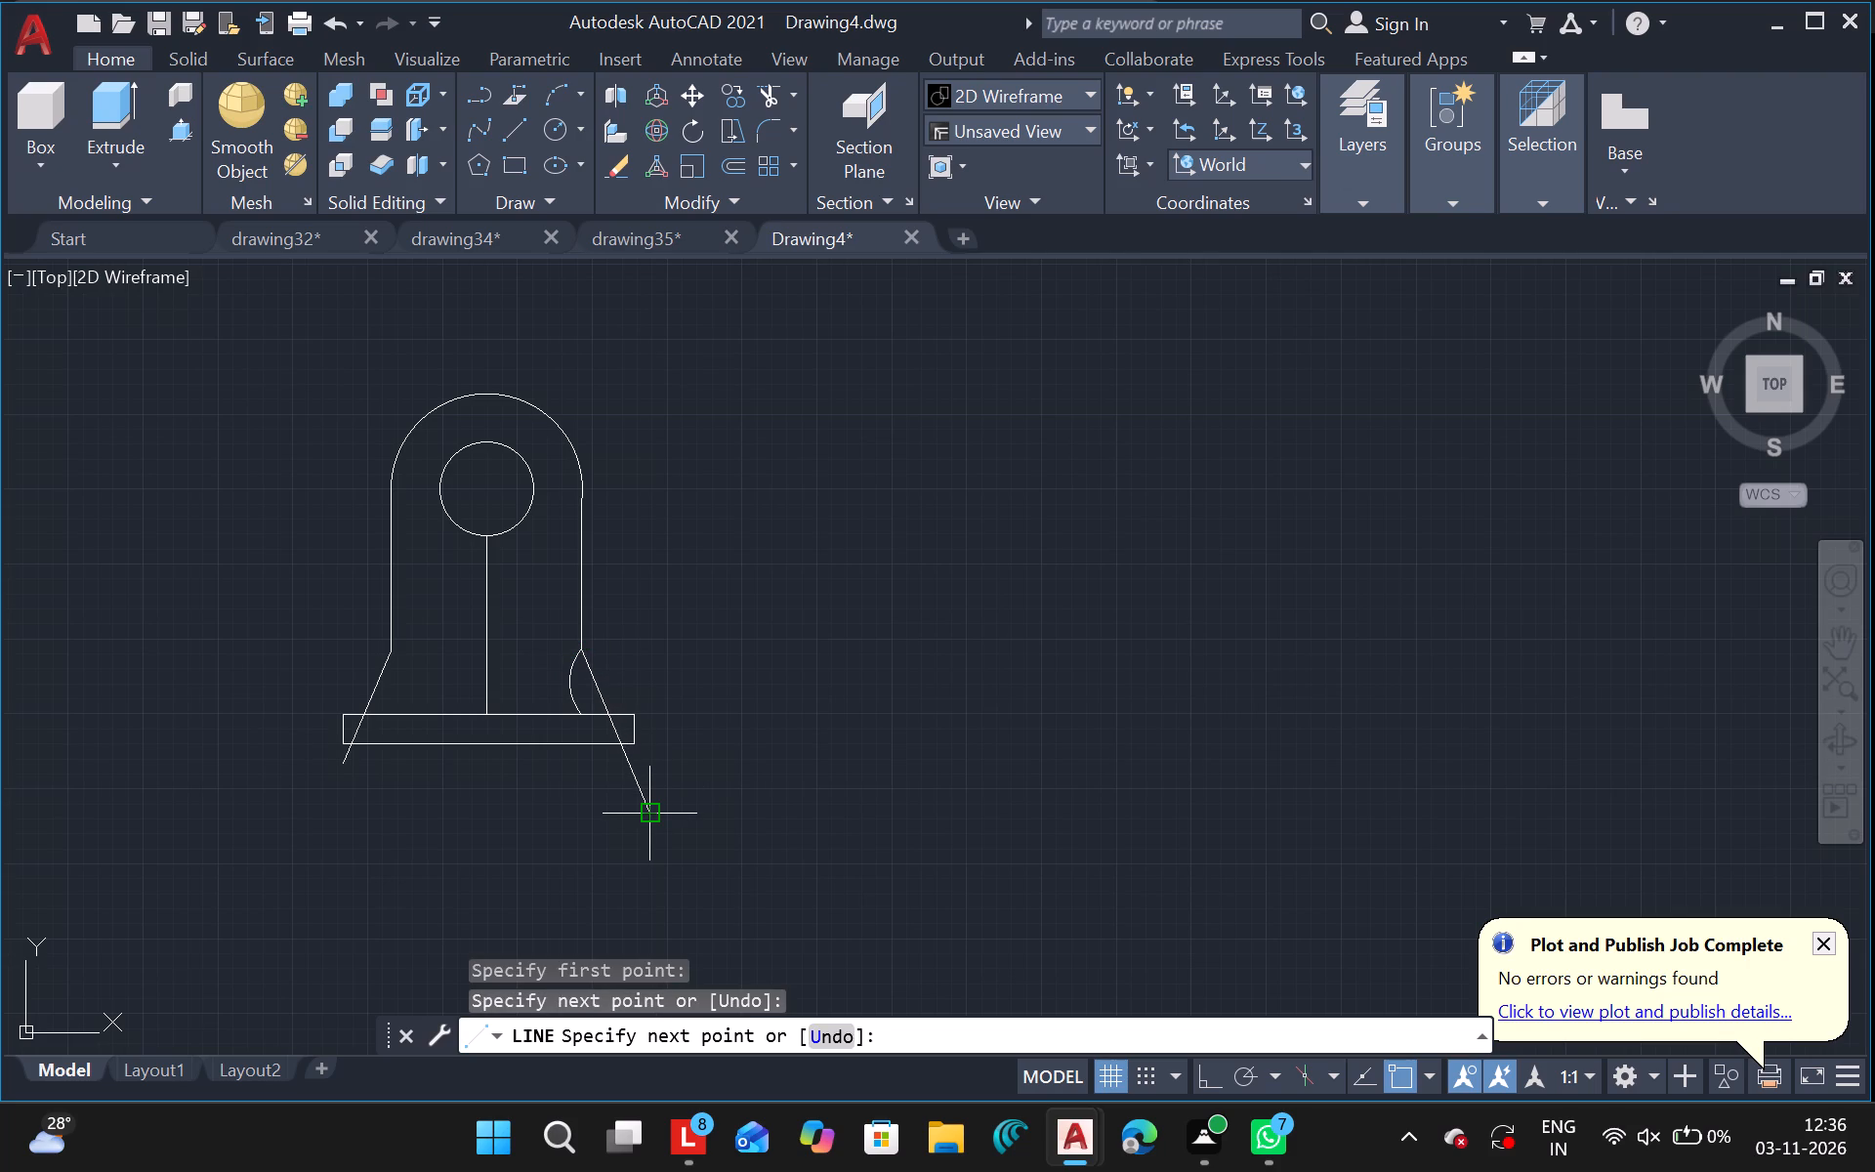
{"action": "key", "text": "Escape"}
Delete the inward-curving arc between the body's right vertical line and the base.
{"action": "left_click", "coordinate": [568, 690]}
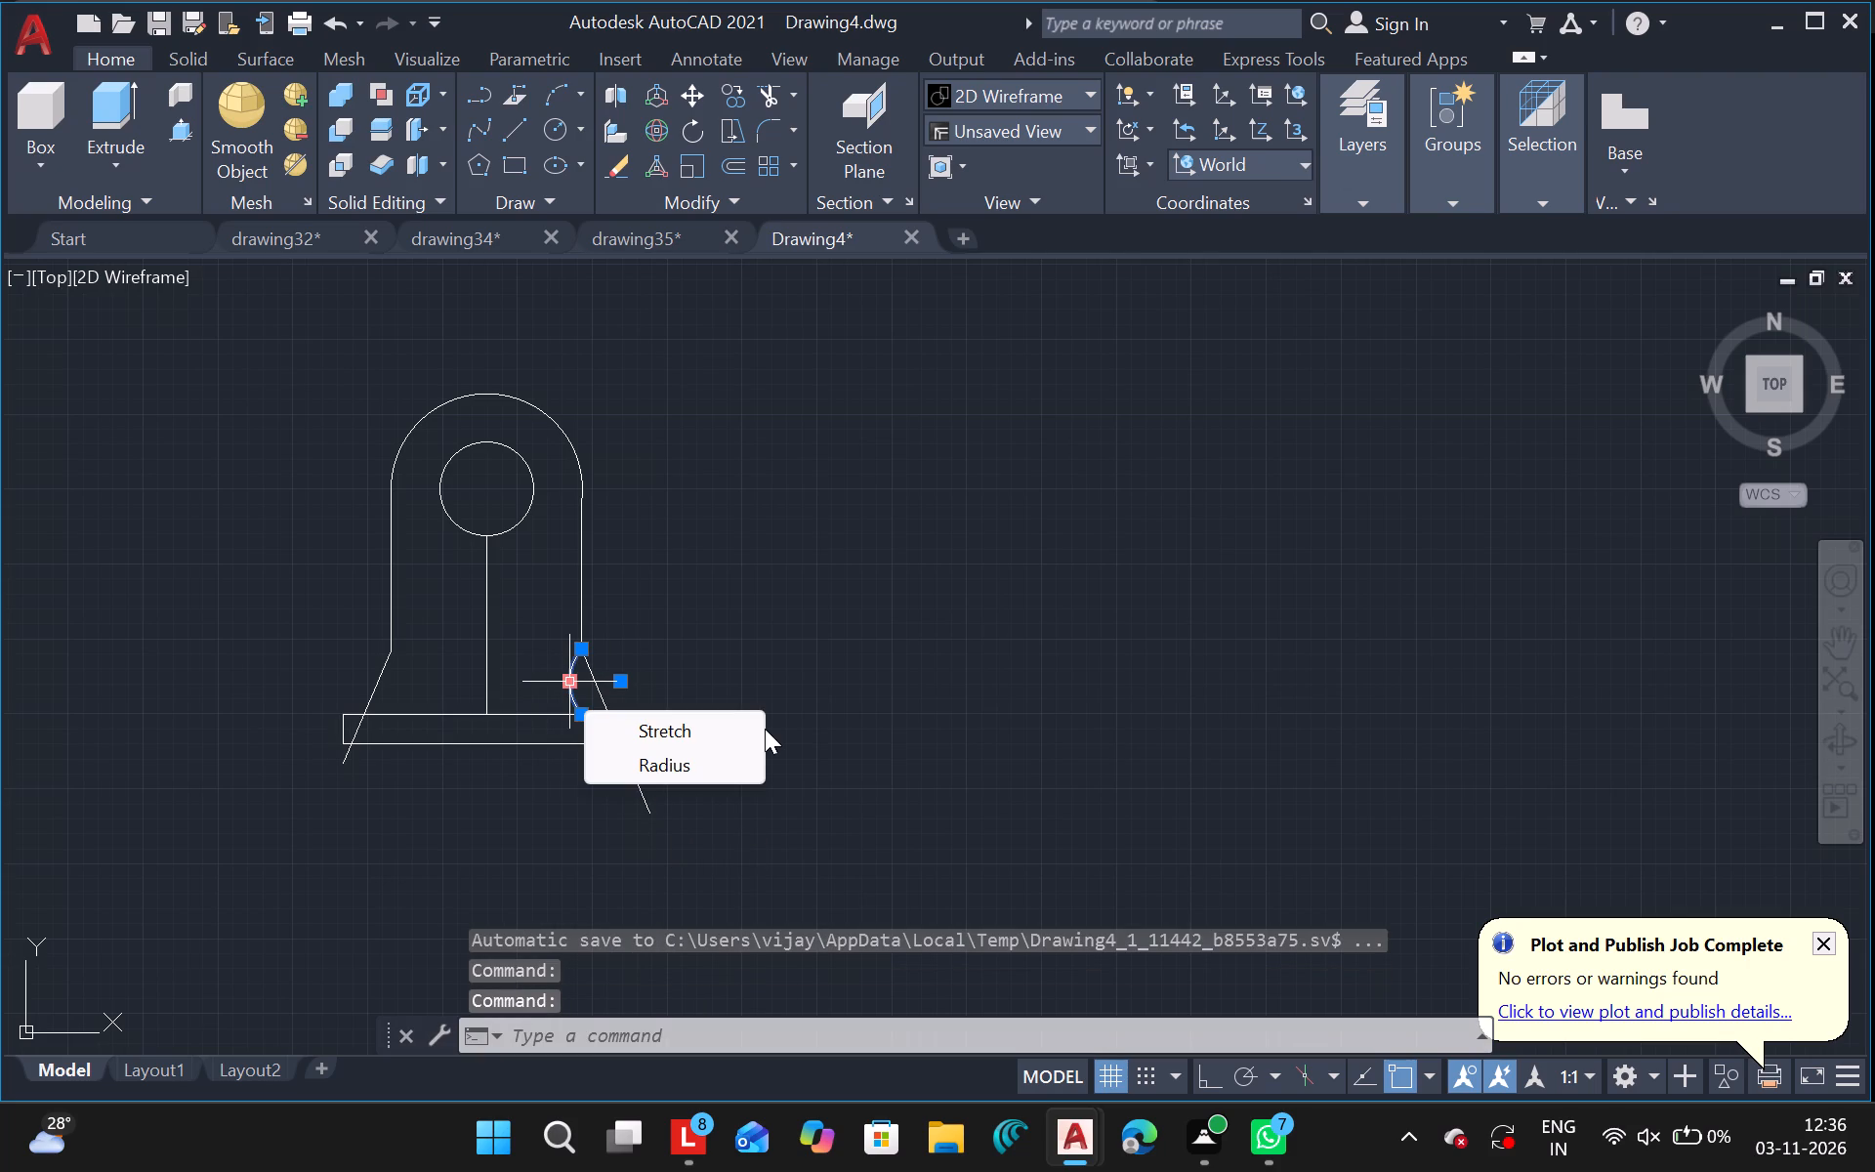
{"action": "key", "text": "Delete"}
{"action": "key", "text": "Delete"}
{"action": "key", "text": "Delete"}
{"action": "key", "text": "Delete"}
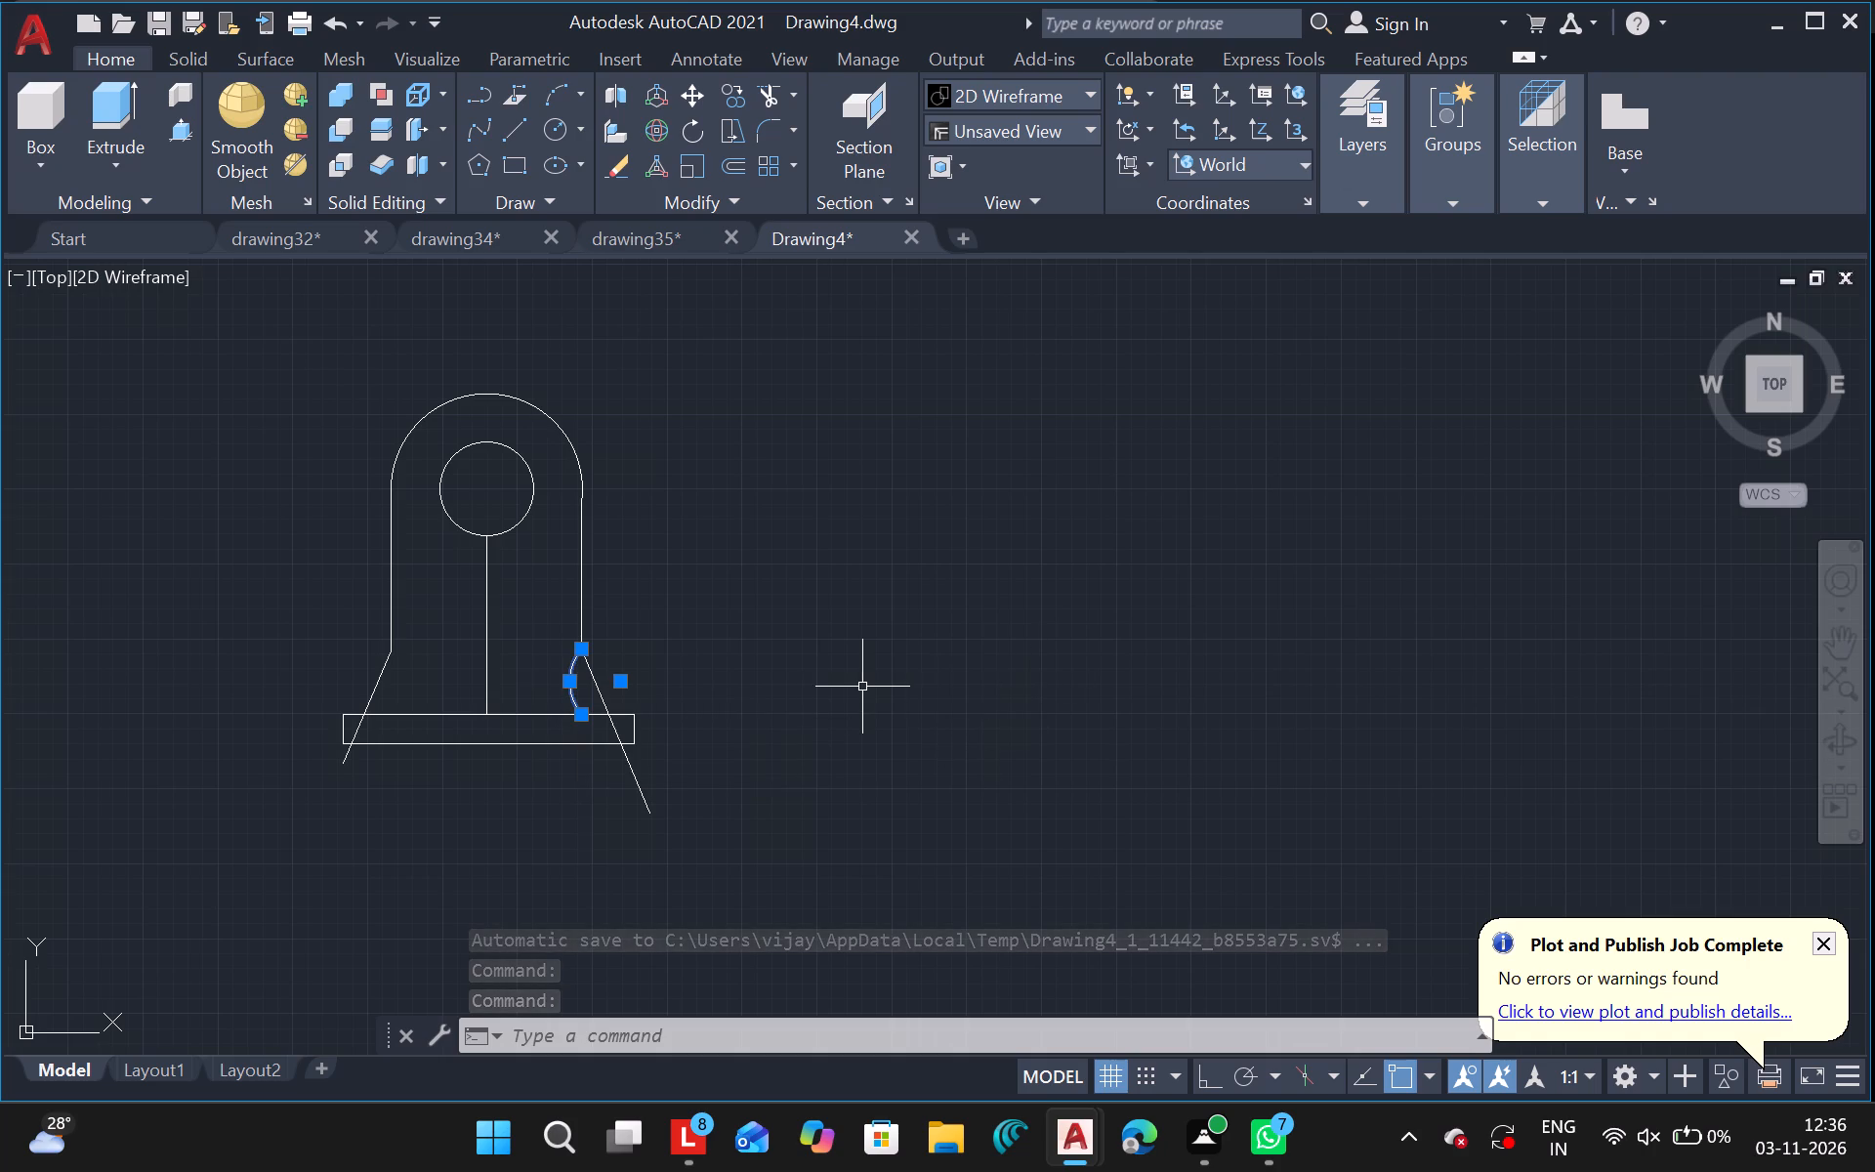
{"action": "key", "text": "Delete"}
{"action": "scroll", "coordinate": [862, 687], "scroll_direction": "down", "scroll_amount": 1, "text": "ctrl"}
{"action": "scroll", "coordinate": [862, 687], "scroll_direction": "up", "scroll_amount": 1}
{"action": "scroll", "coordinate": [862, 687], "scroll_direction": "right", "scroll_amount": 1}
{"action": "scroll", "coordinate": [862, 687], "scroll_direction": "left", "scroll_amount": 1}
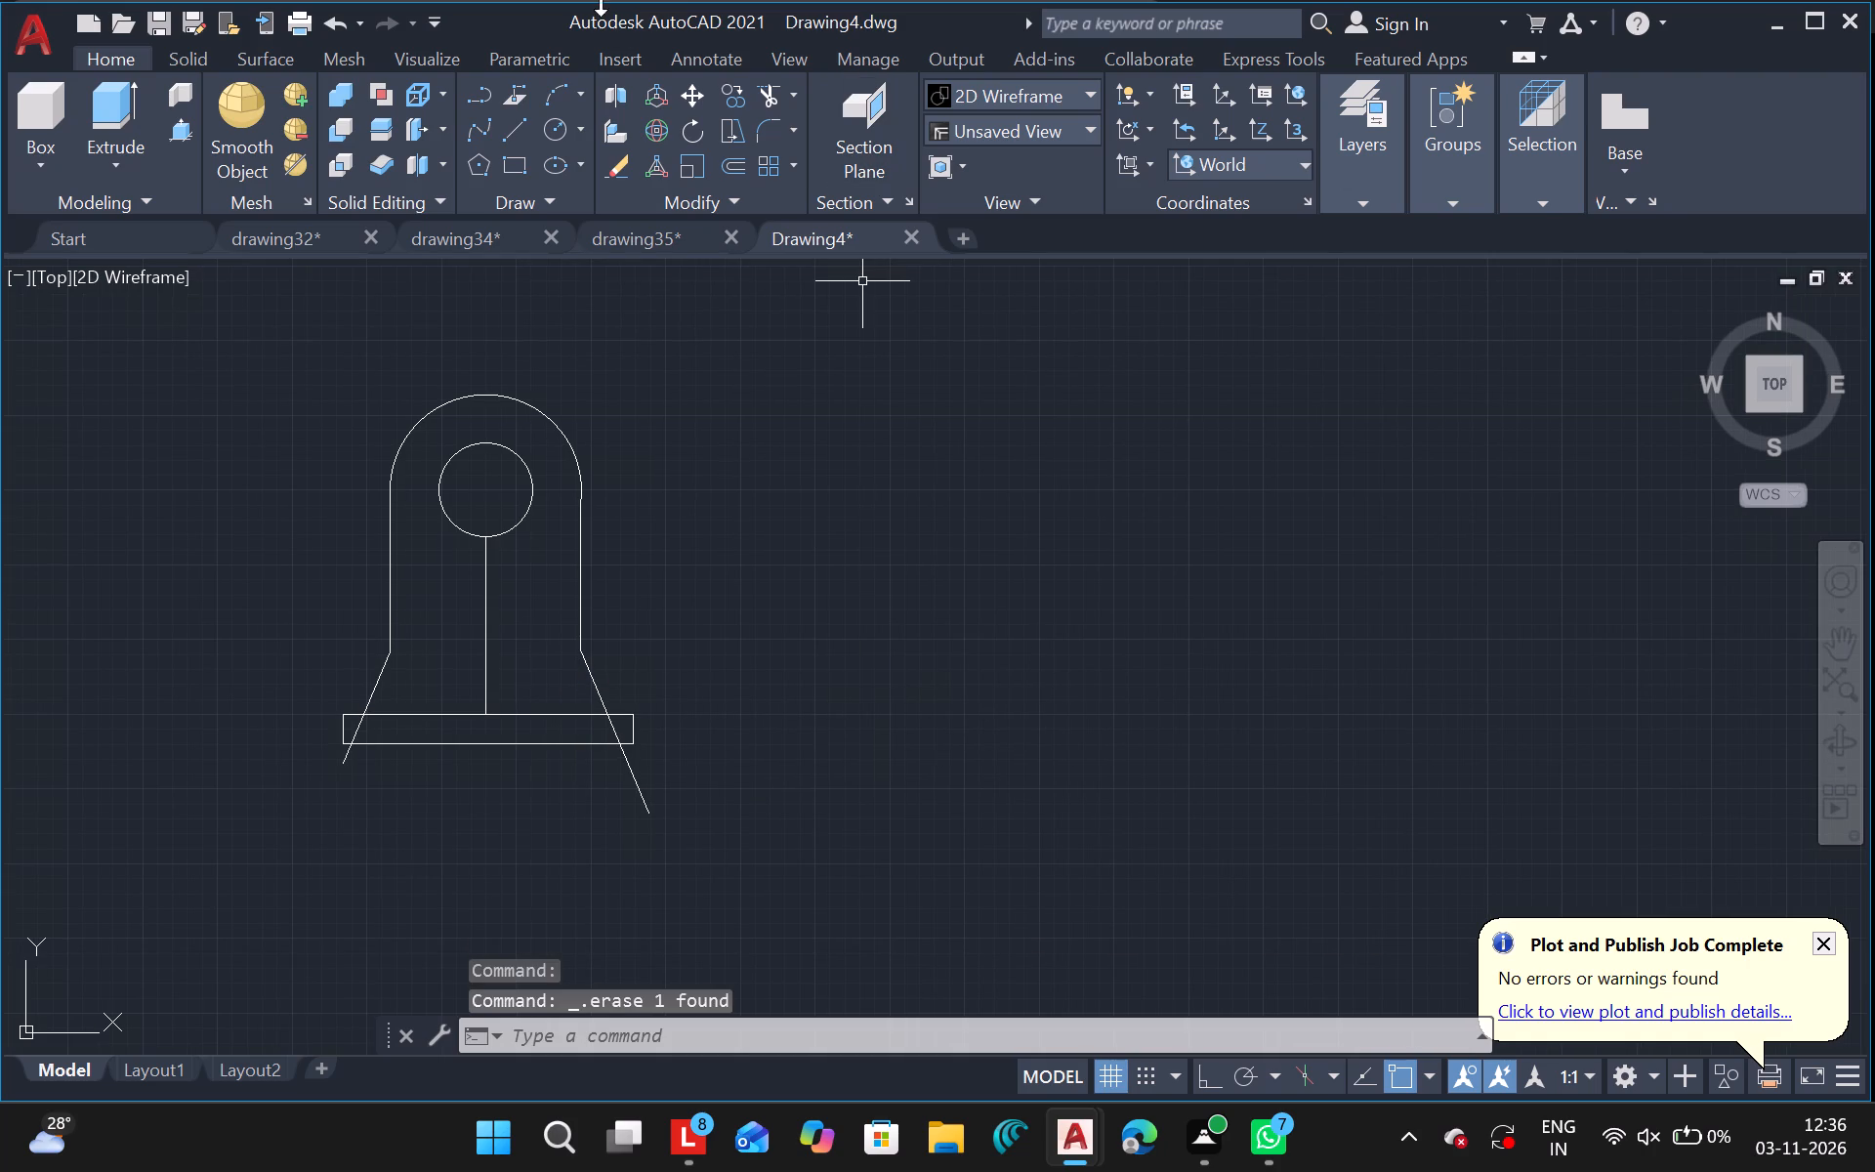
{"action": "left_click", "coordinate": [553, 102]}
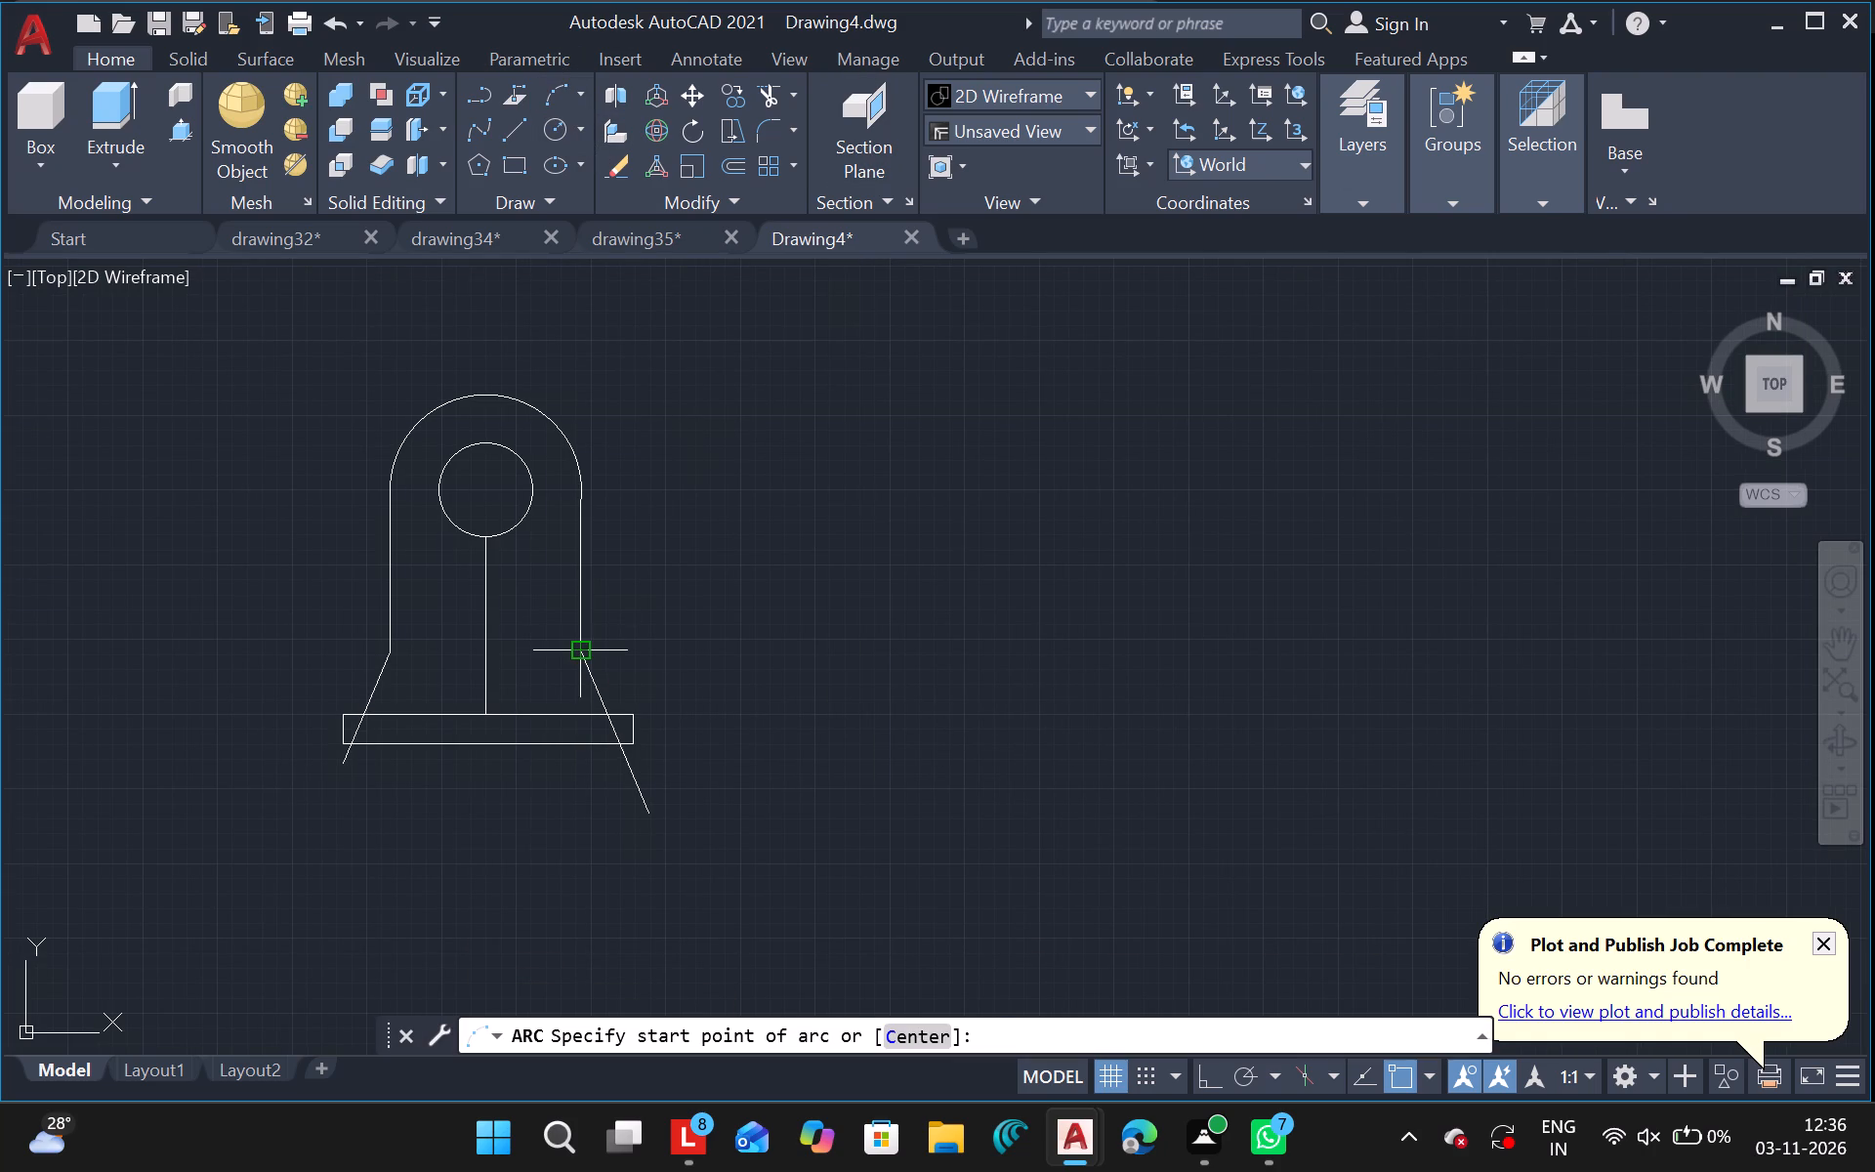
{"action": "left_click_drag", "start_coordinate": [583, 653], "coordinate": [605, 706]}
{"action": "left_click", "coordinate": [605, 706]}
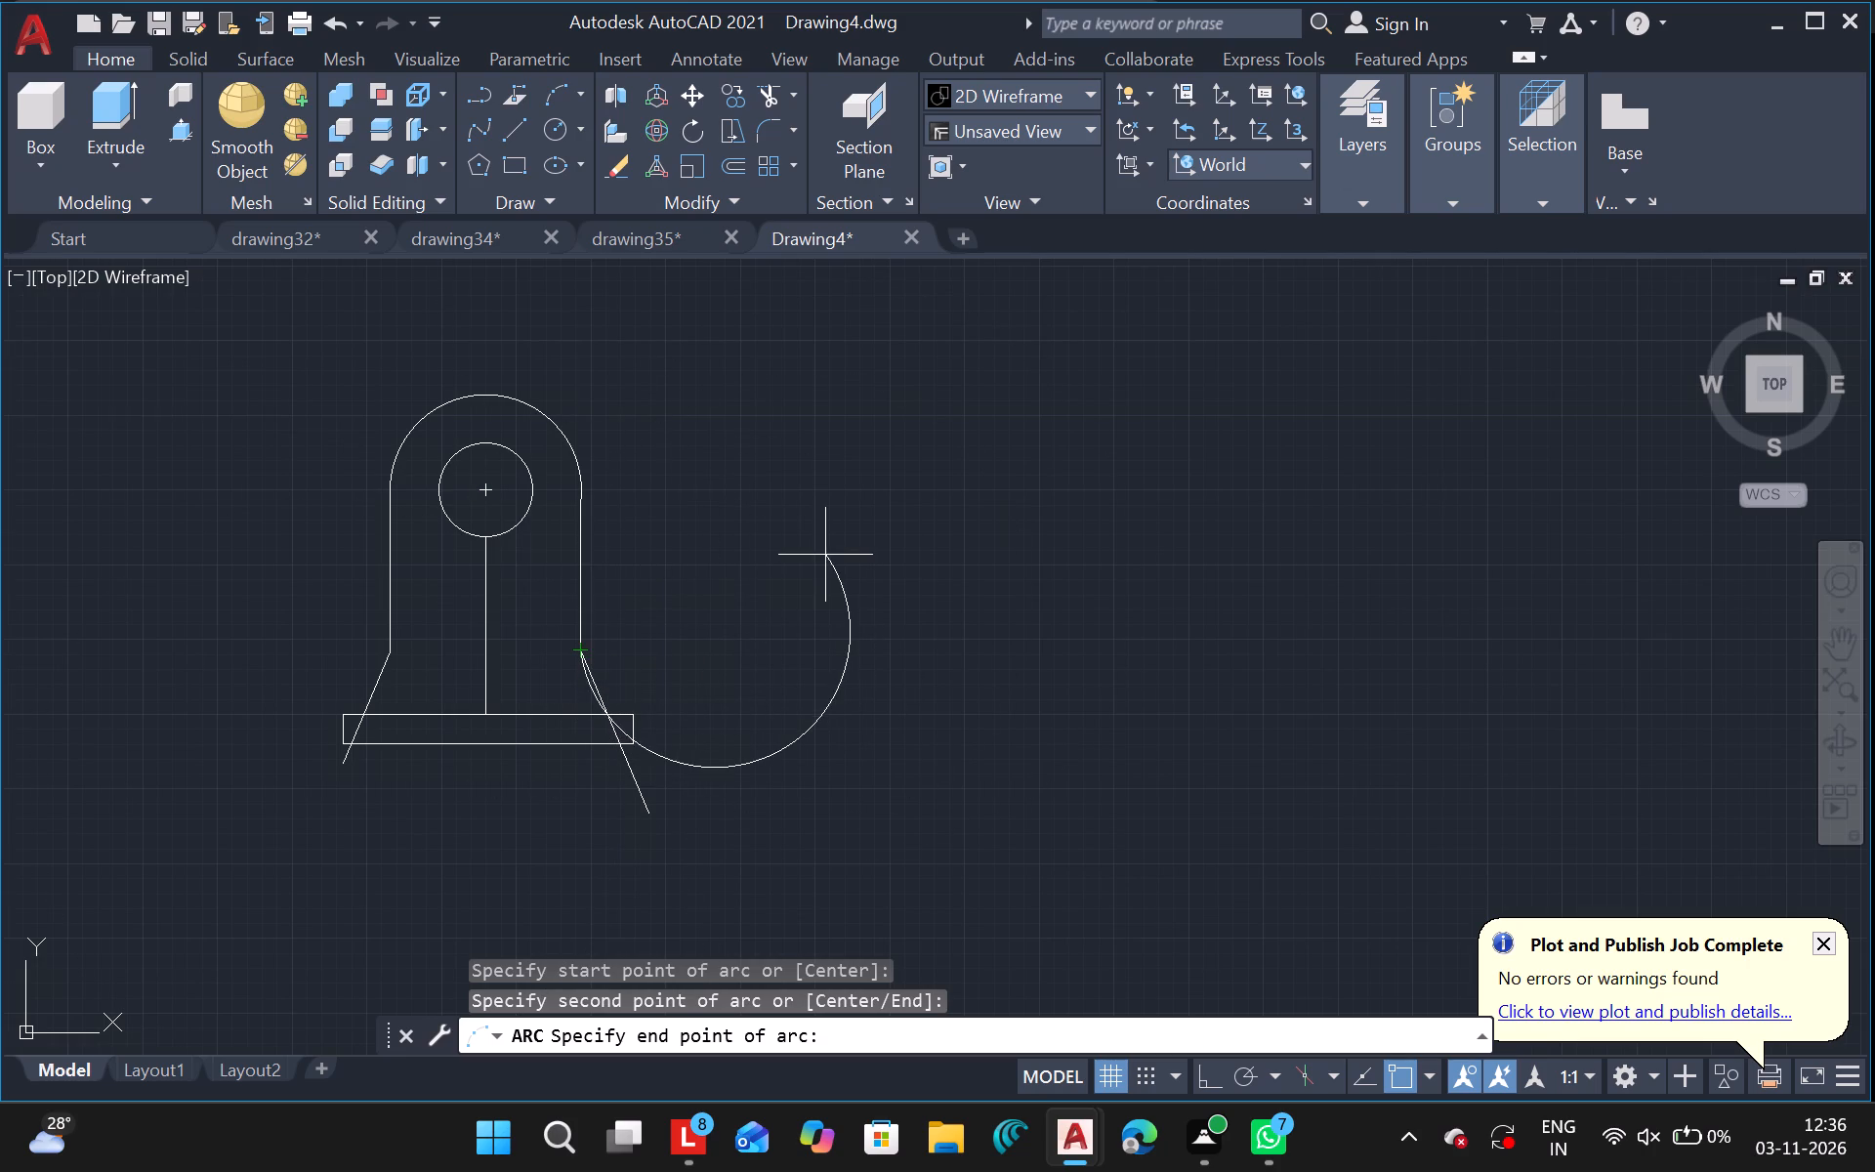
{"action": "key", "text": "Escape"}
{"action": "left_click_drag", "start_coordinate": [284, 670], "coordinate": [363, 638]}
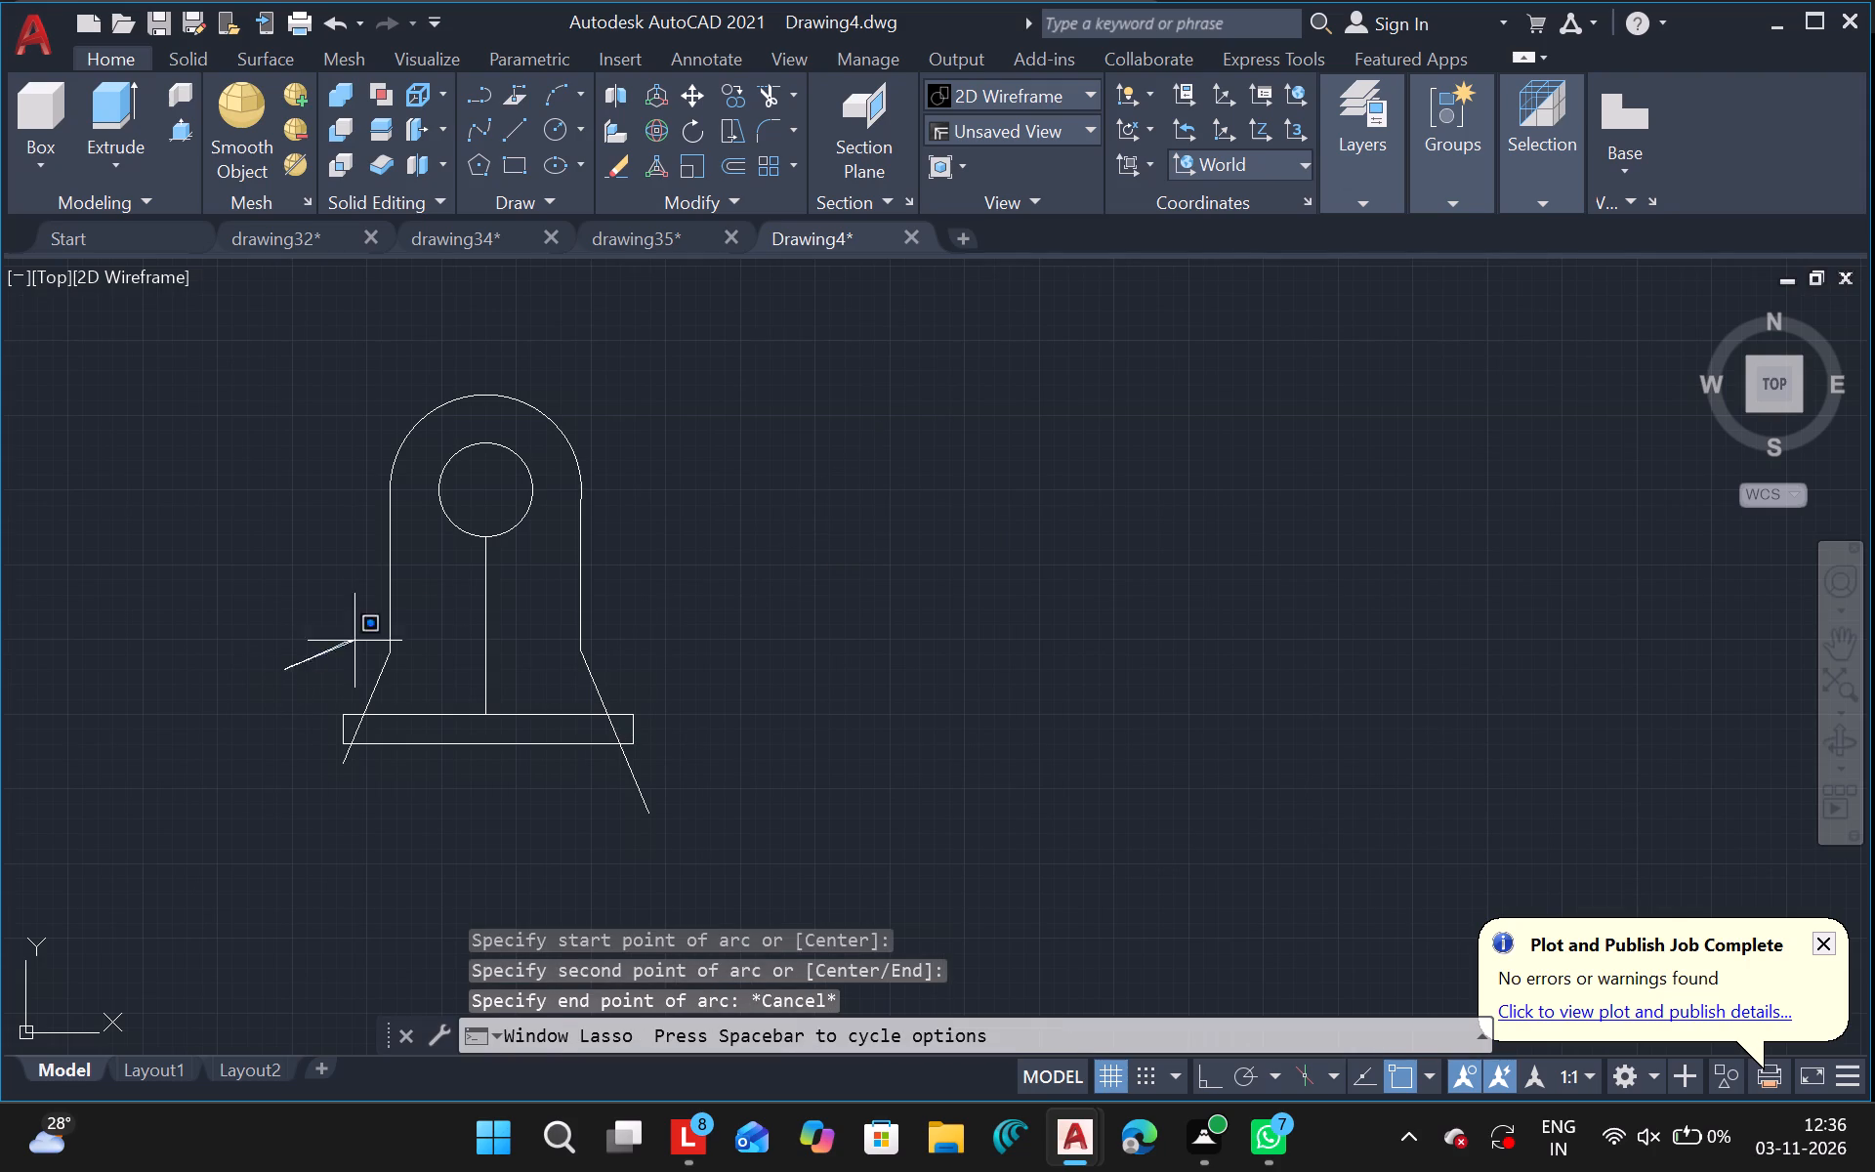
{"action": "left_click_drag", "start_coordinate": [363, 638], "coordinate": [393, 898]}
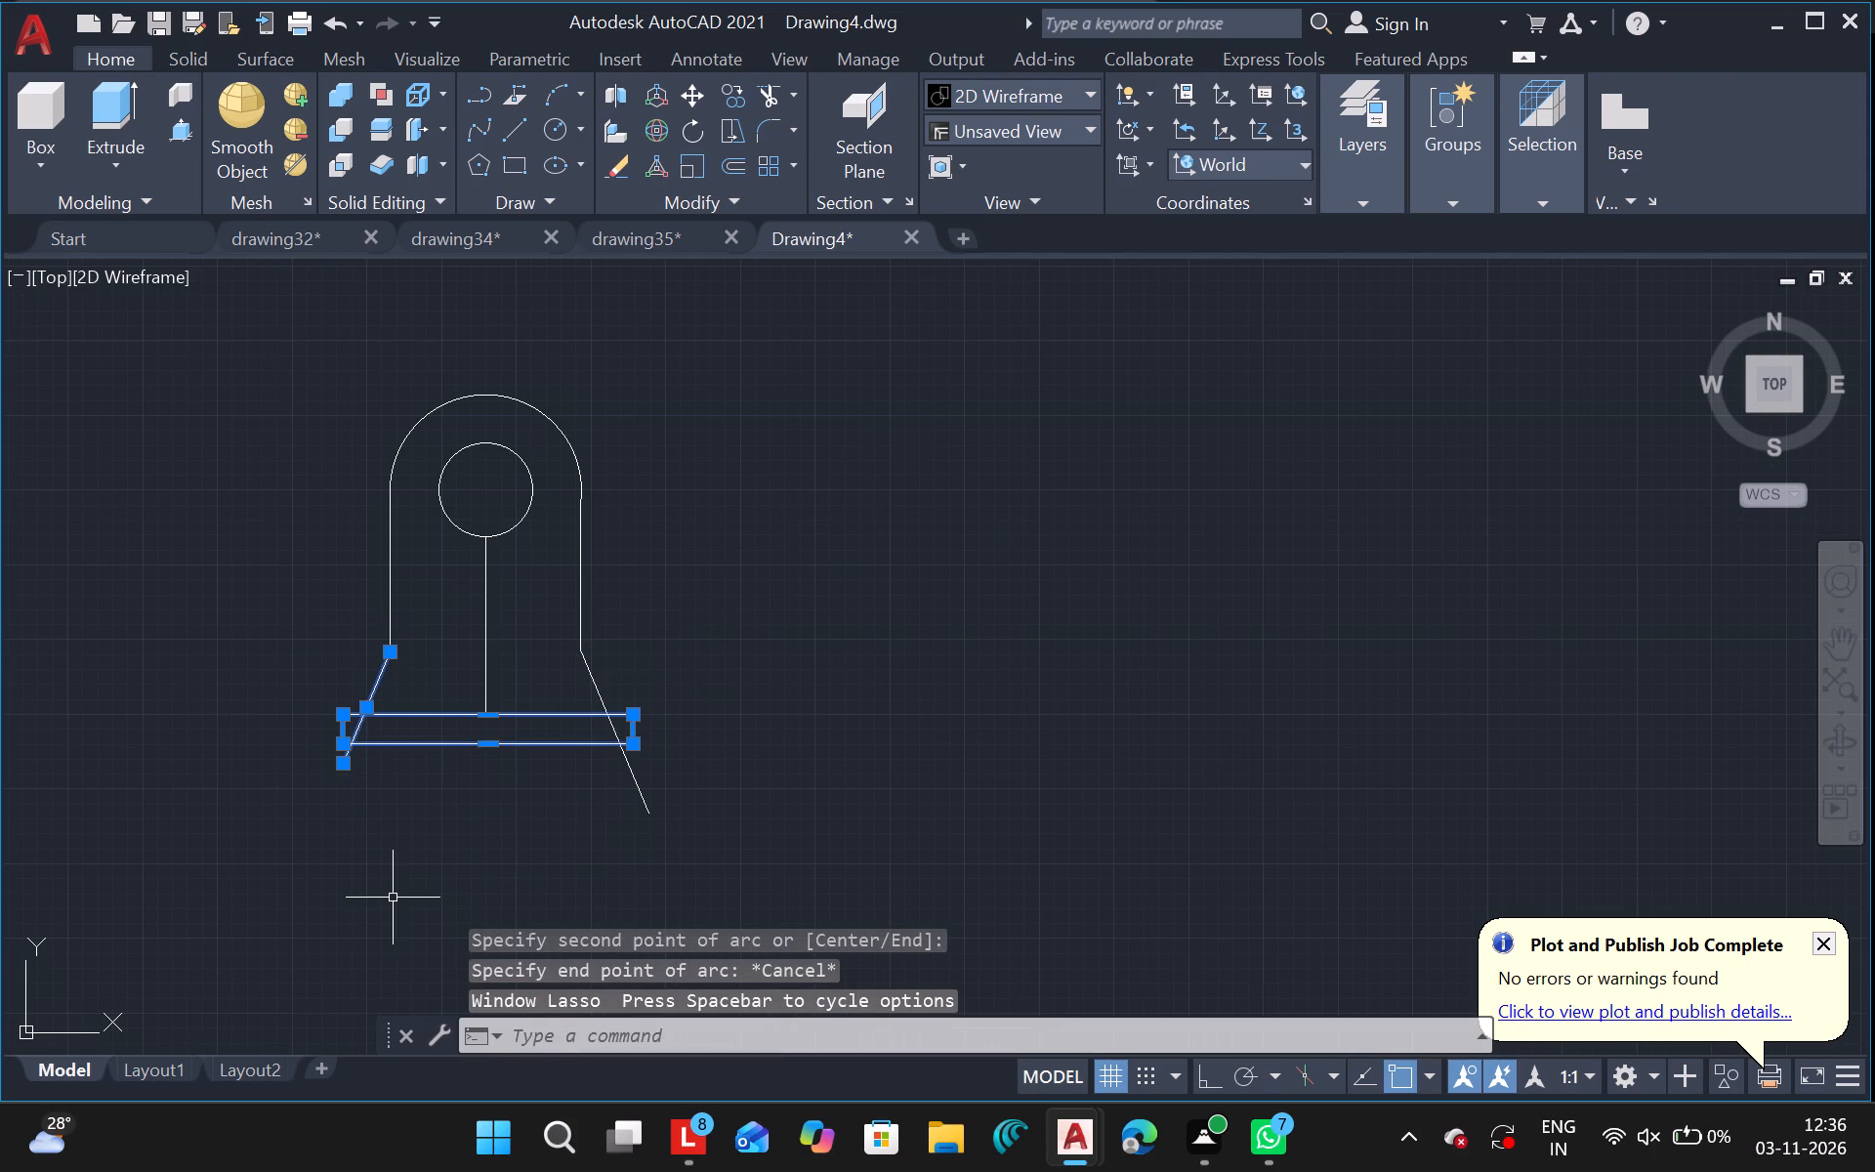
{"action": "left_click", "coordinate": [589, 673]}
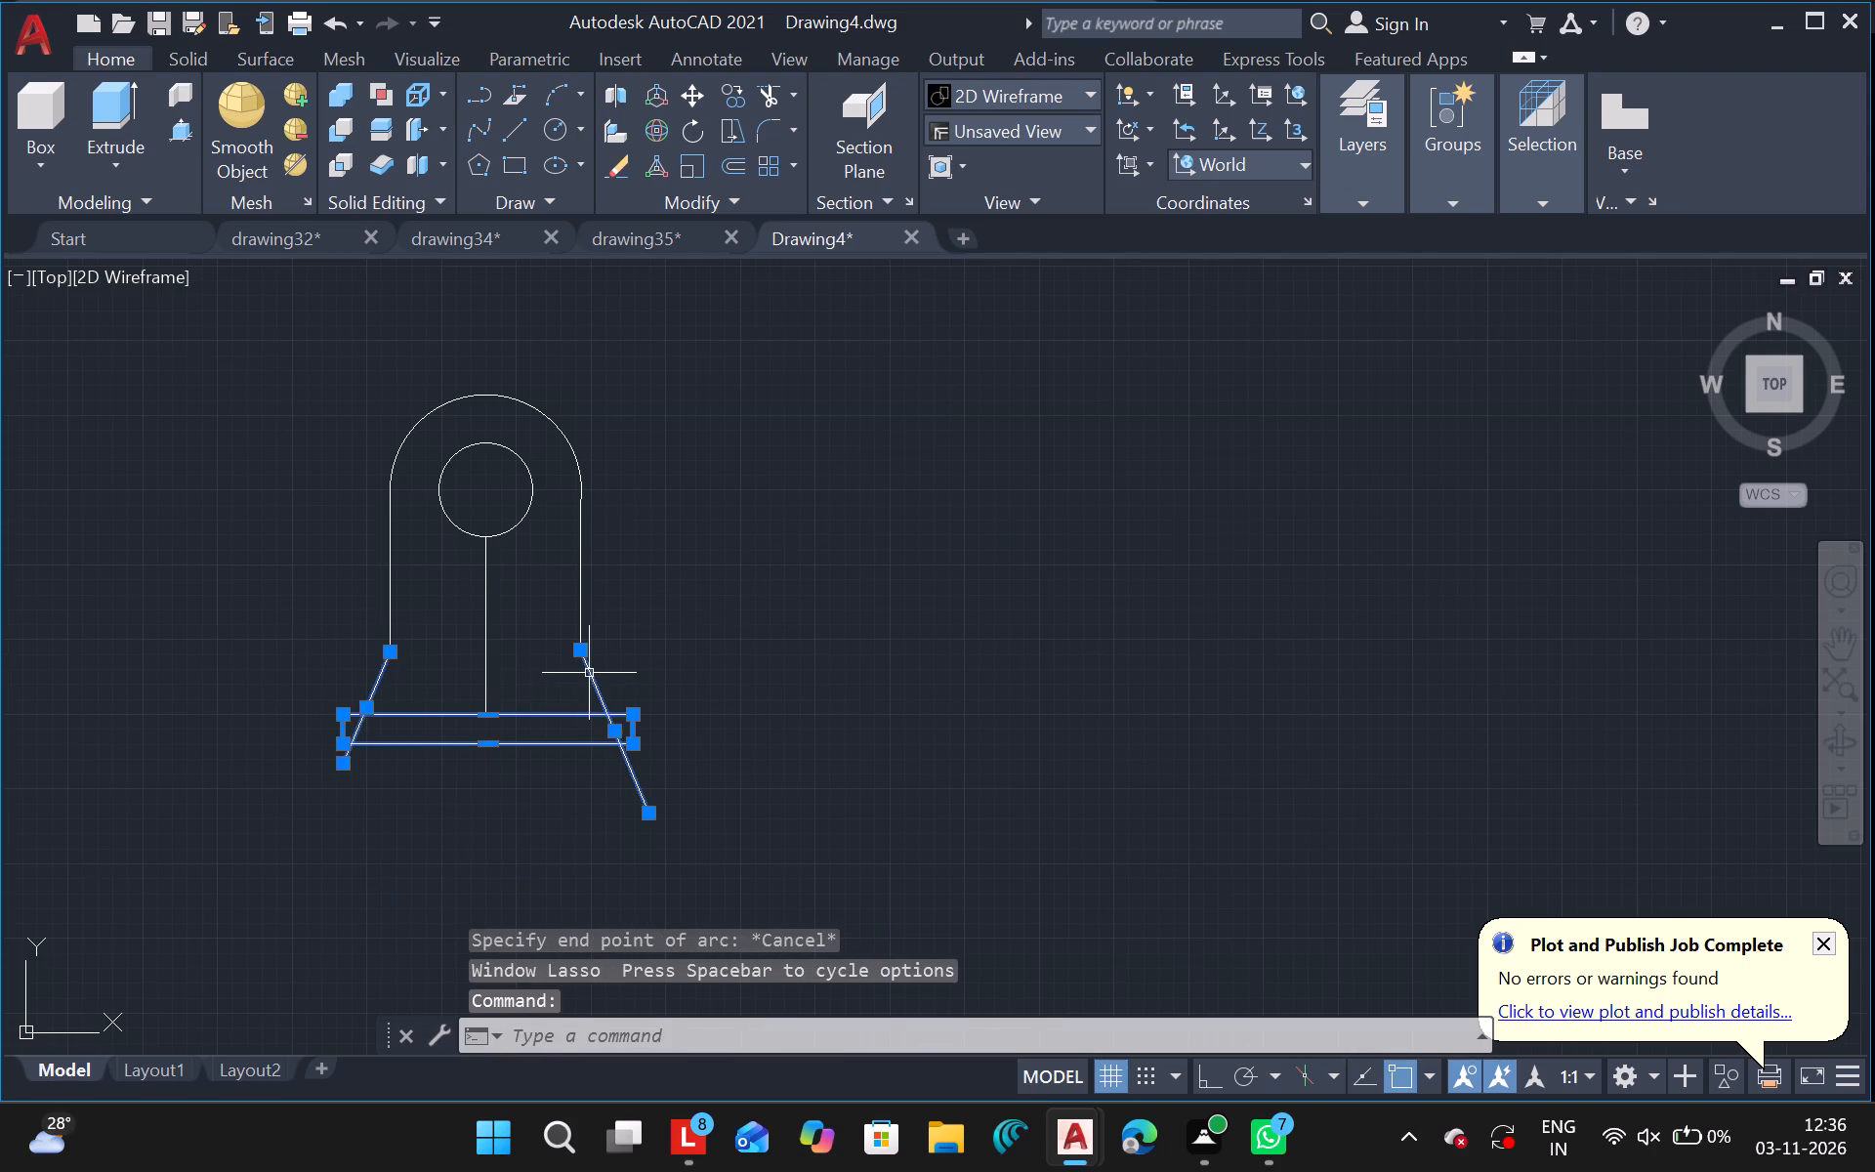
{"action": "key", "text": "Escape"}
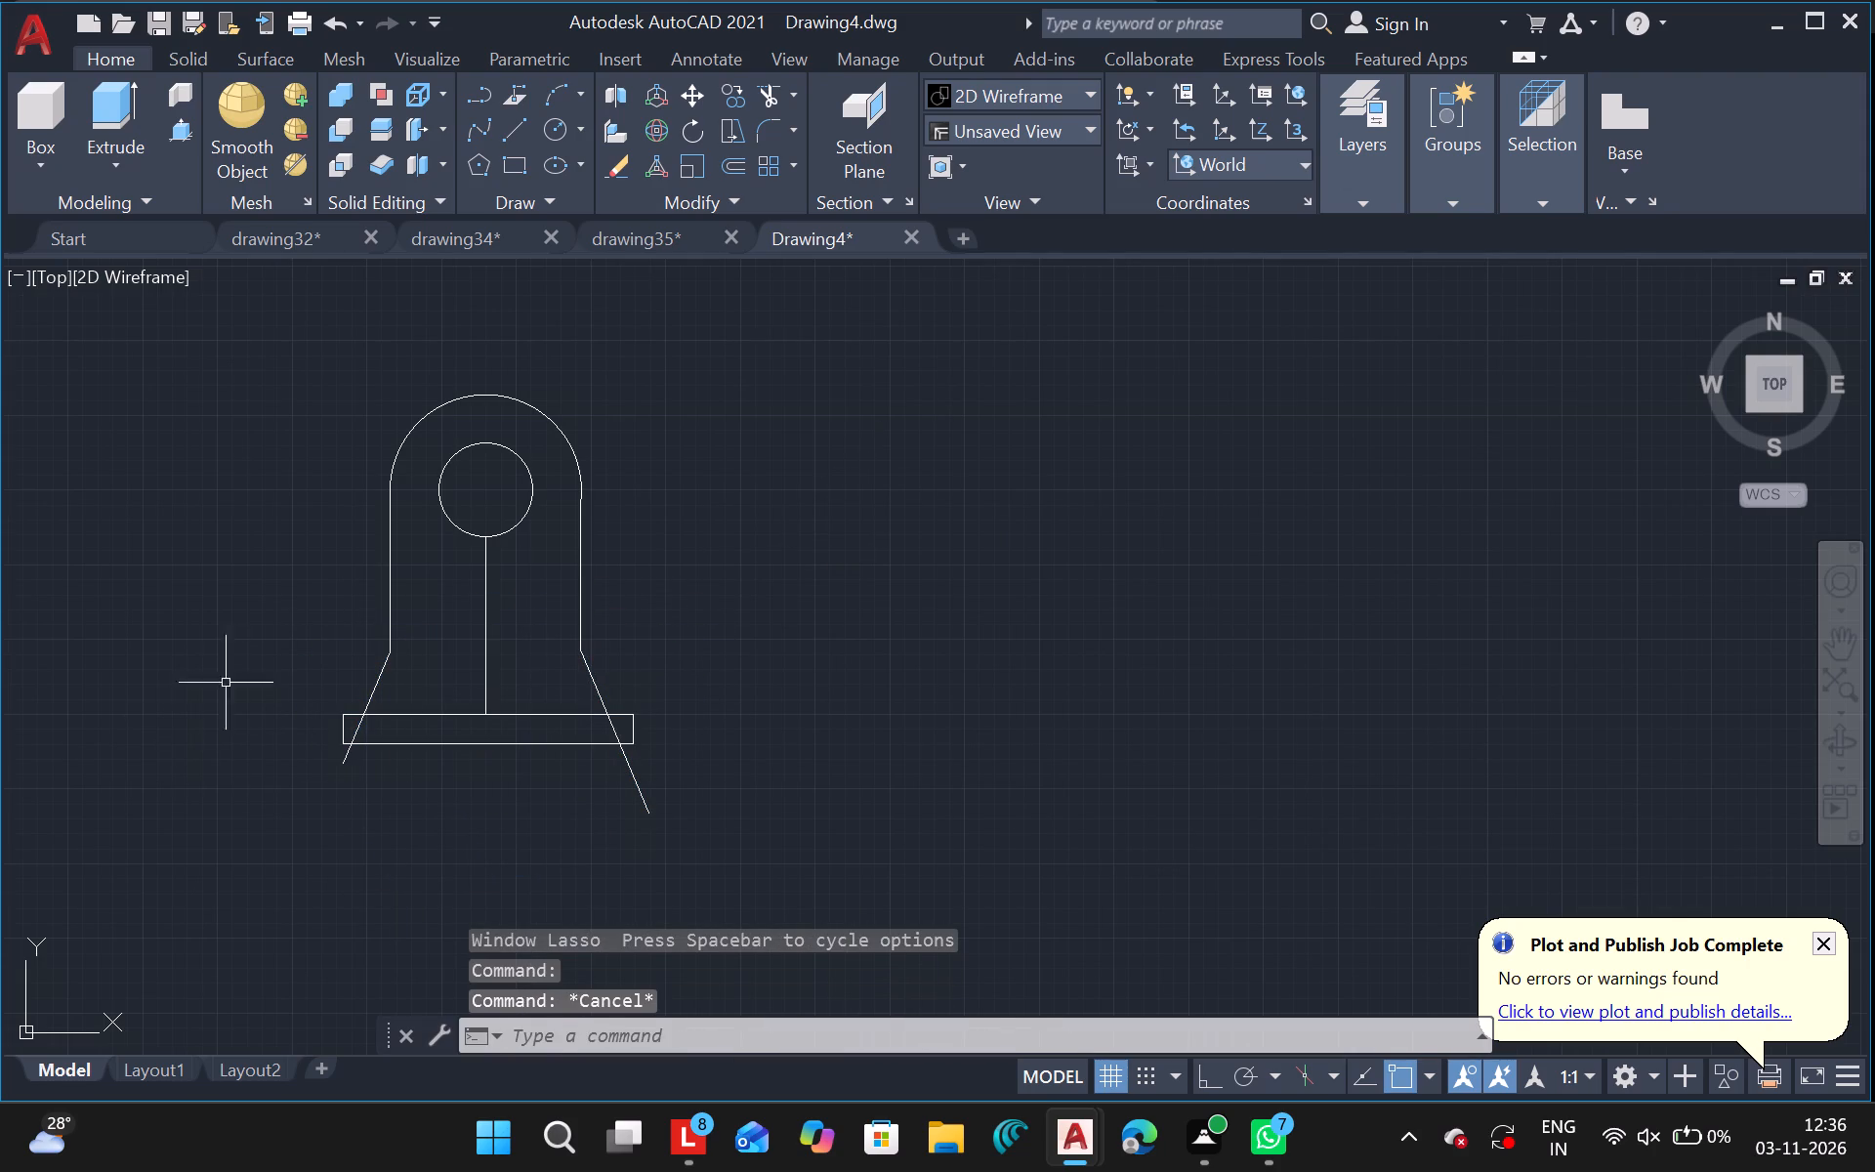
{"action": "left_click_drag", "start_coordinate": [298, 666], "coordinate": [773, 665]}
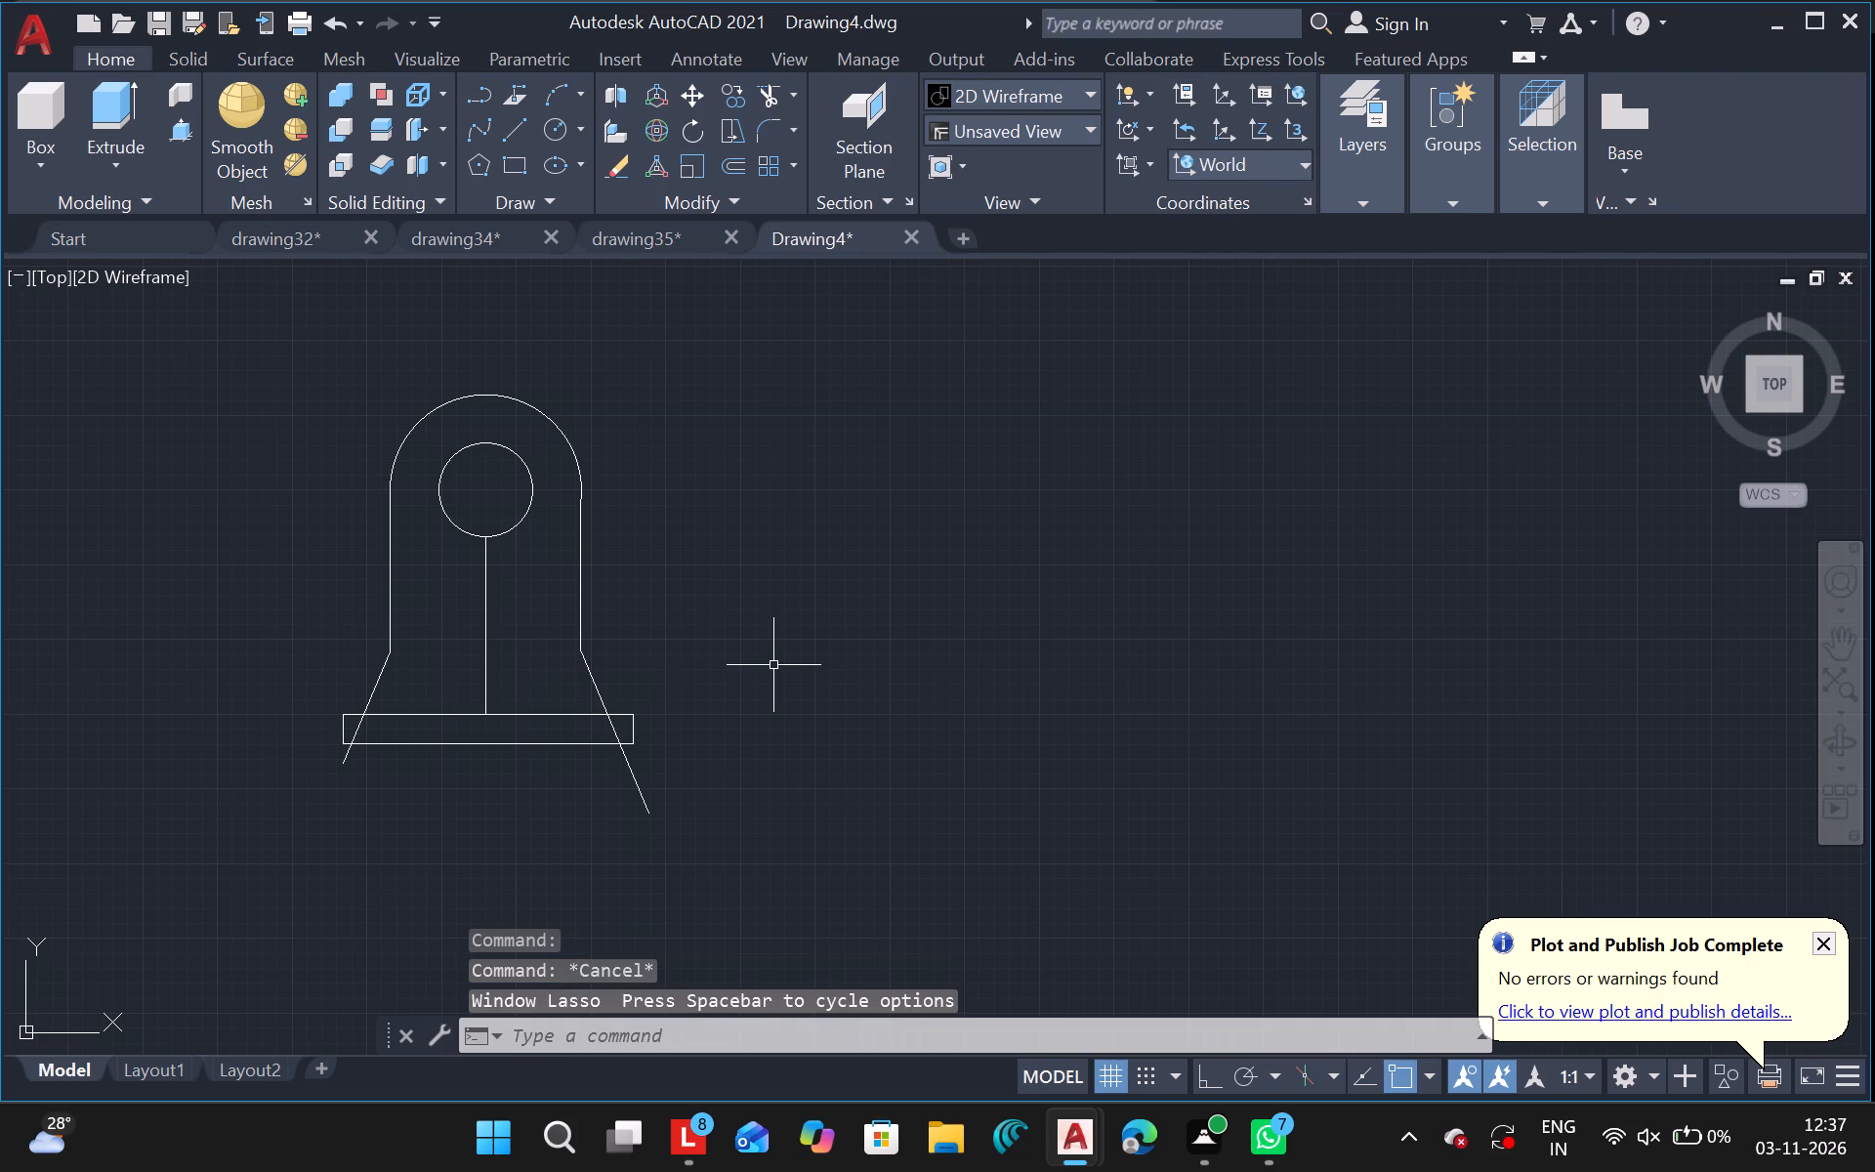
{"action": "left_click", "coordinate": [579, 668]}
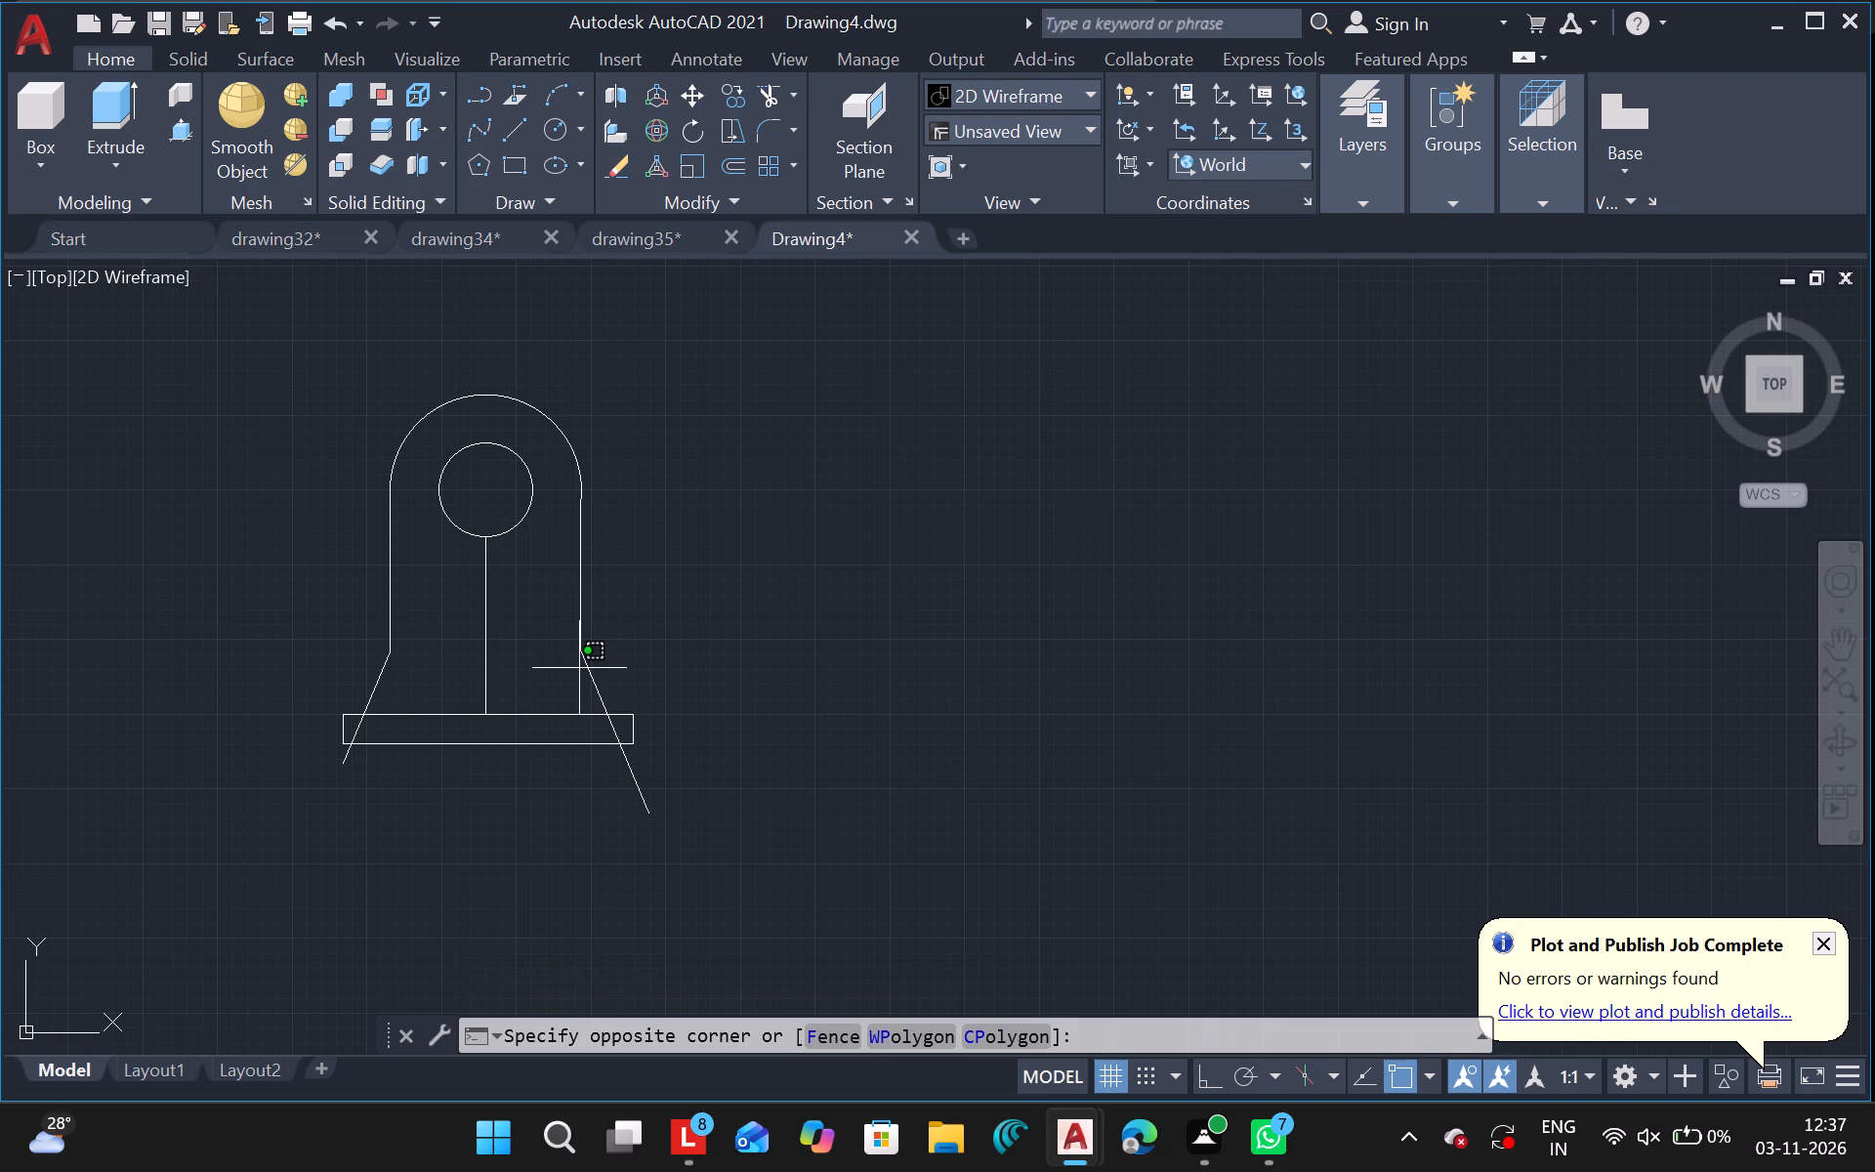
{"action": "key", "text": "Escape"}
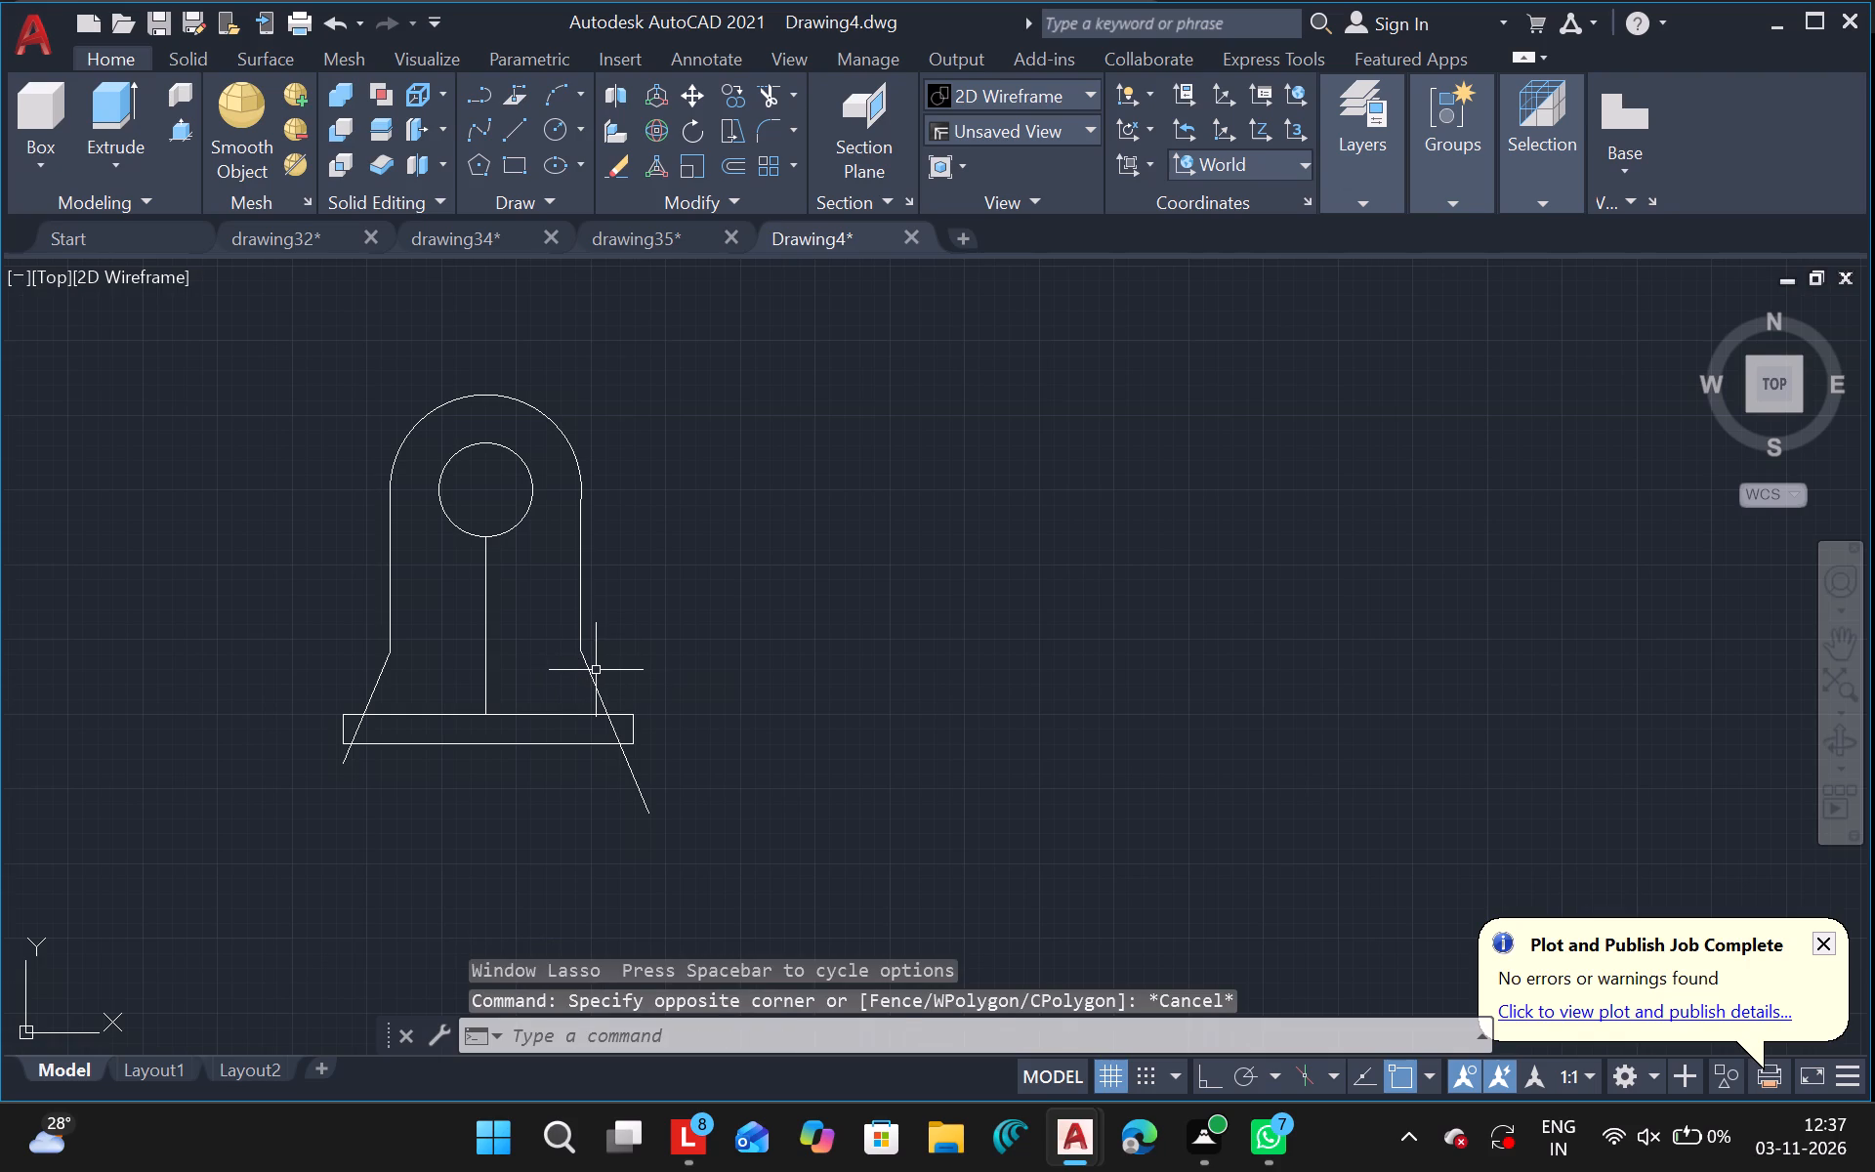
Delete both slanted side lines and the vertical centre line below the hole.
{"action": "left_click", "coordinate": [595, 670]}
{"action": "left_click", "coordinate": [371, 684]}
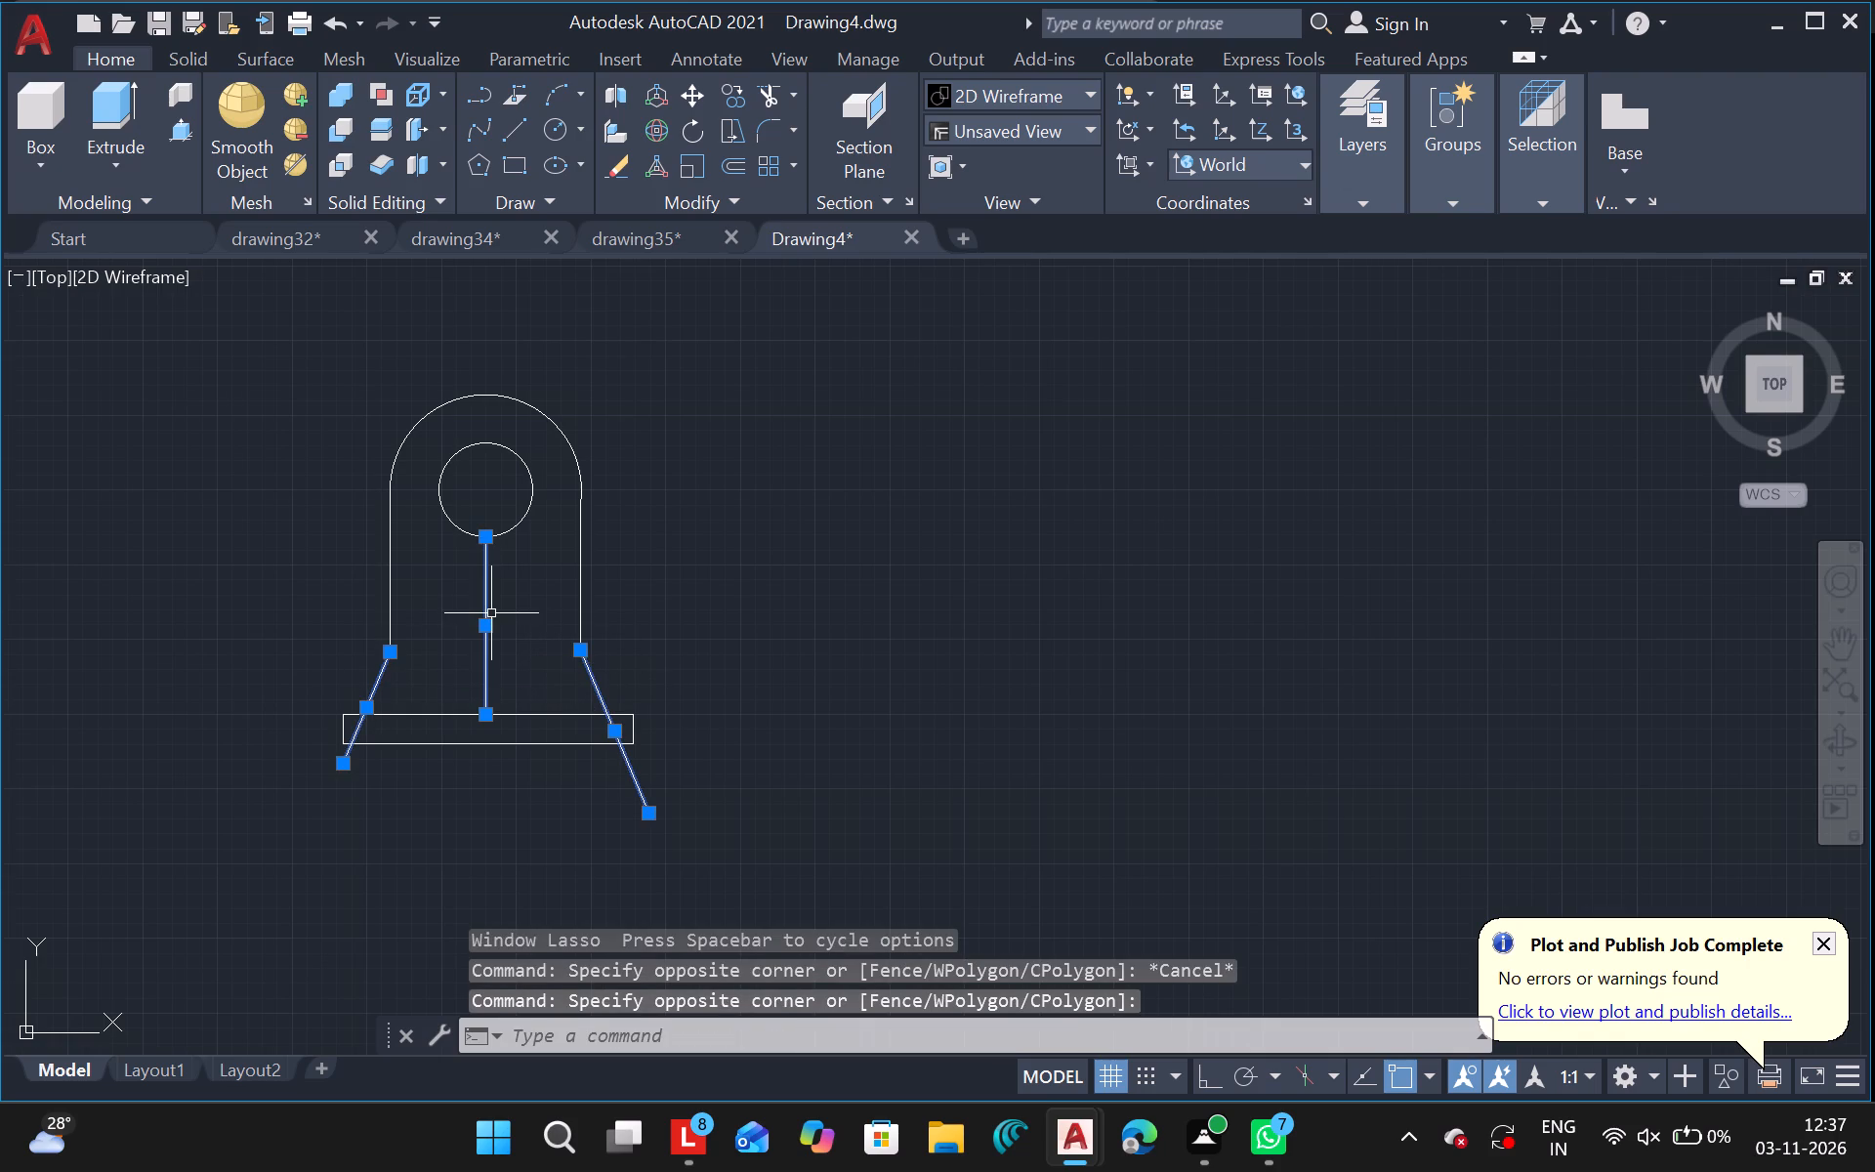
{"action": "key", "text": "Delete"}
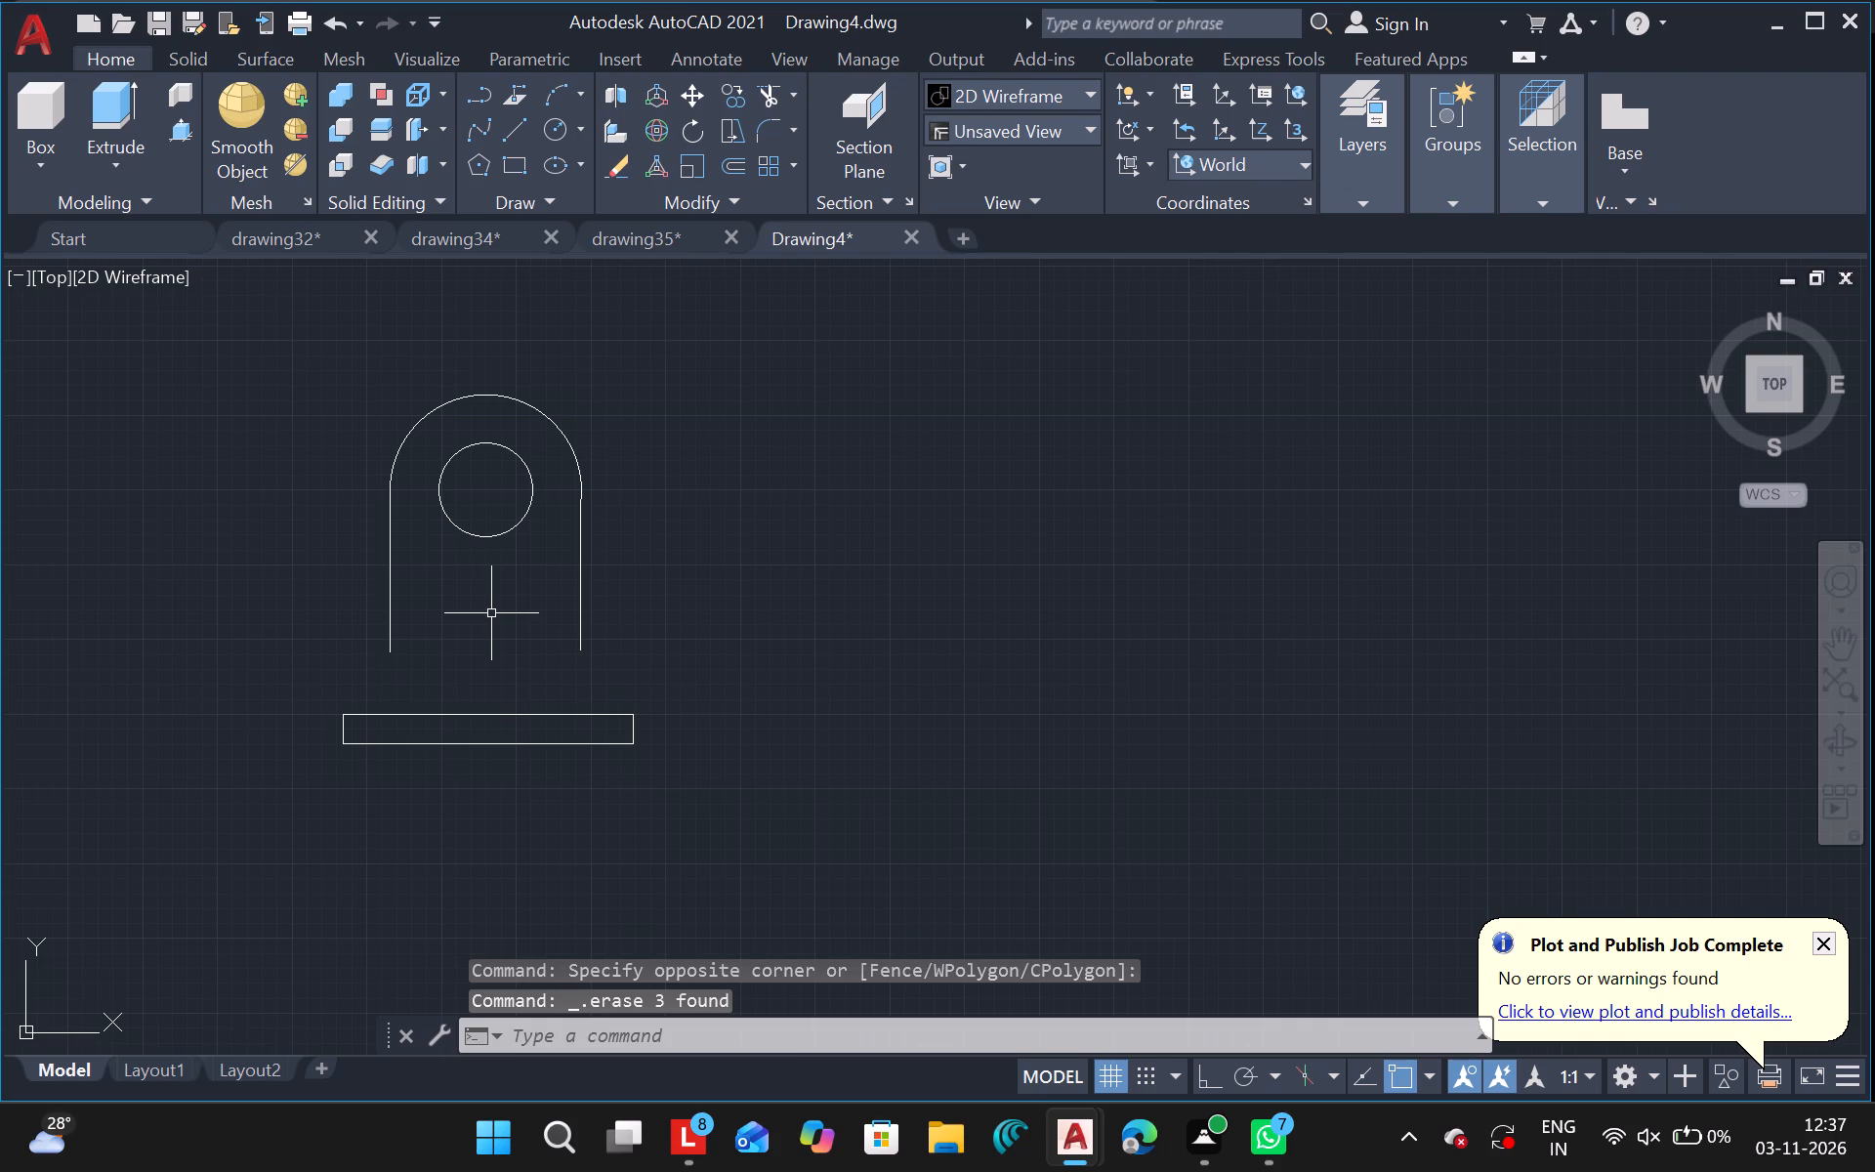
Draw a horizontal line from the left vertical line's bottom end across the body to beyond its right side.
{"action": "left_click", "coordinate": [523, 122]}
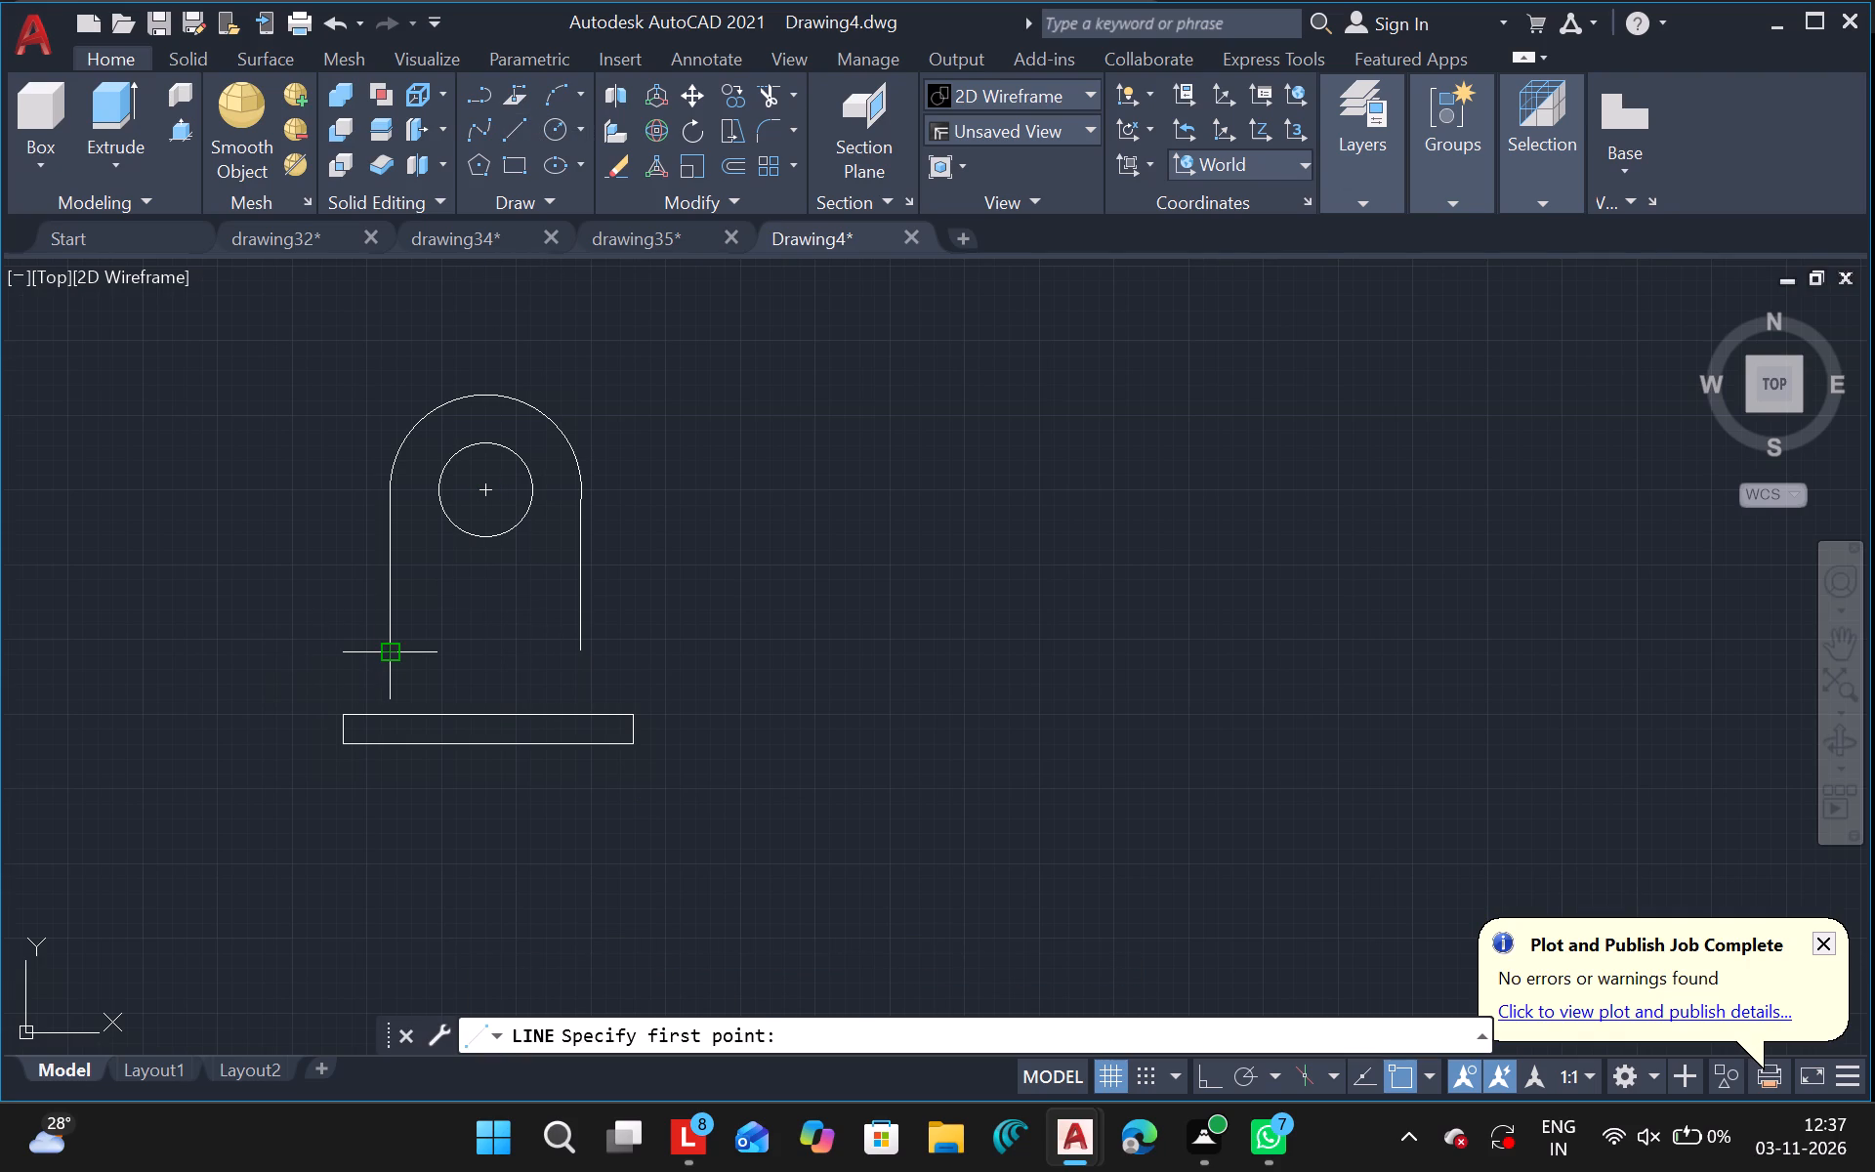
{"action": "left_click_drag", "start_coordinate": [388, 649], "coordinate": [635, 659]}
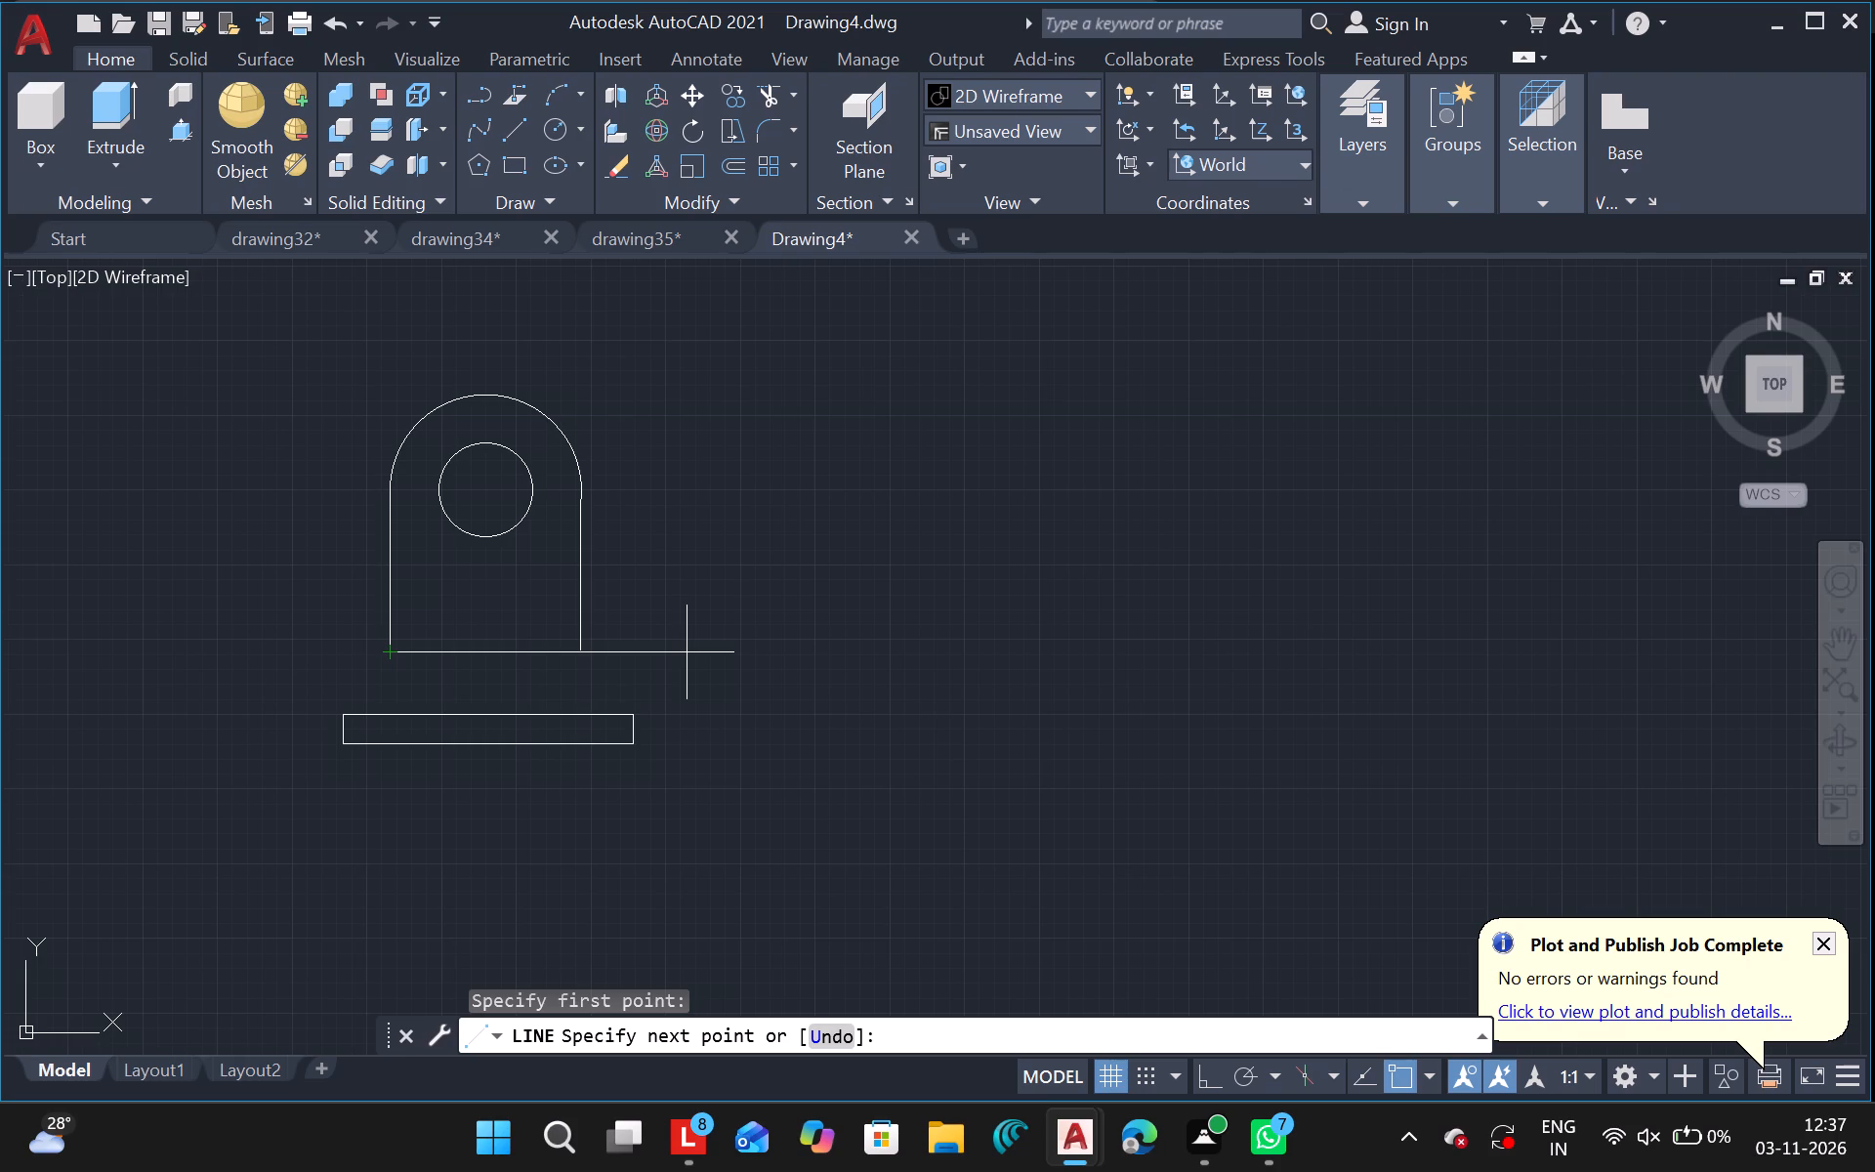
{"action": "left_click", "coordinate": [687, 652]}
{"action": "key", "text": "Escape"}
Move the horizontal line and the base rectangle together by a tiny distance.
{"action": "left_click", "coordinate": [687, 652]}
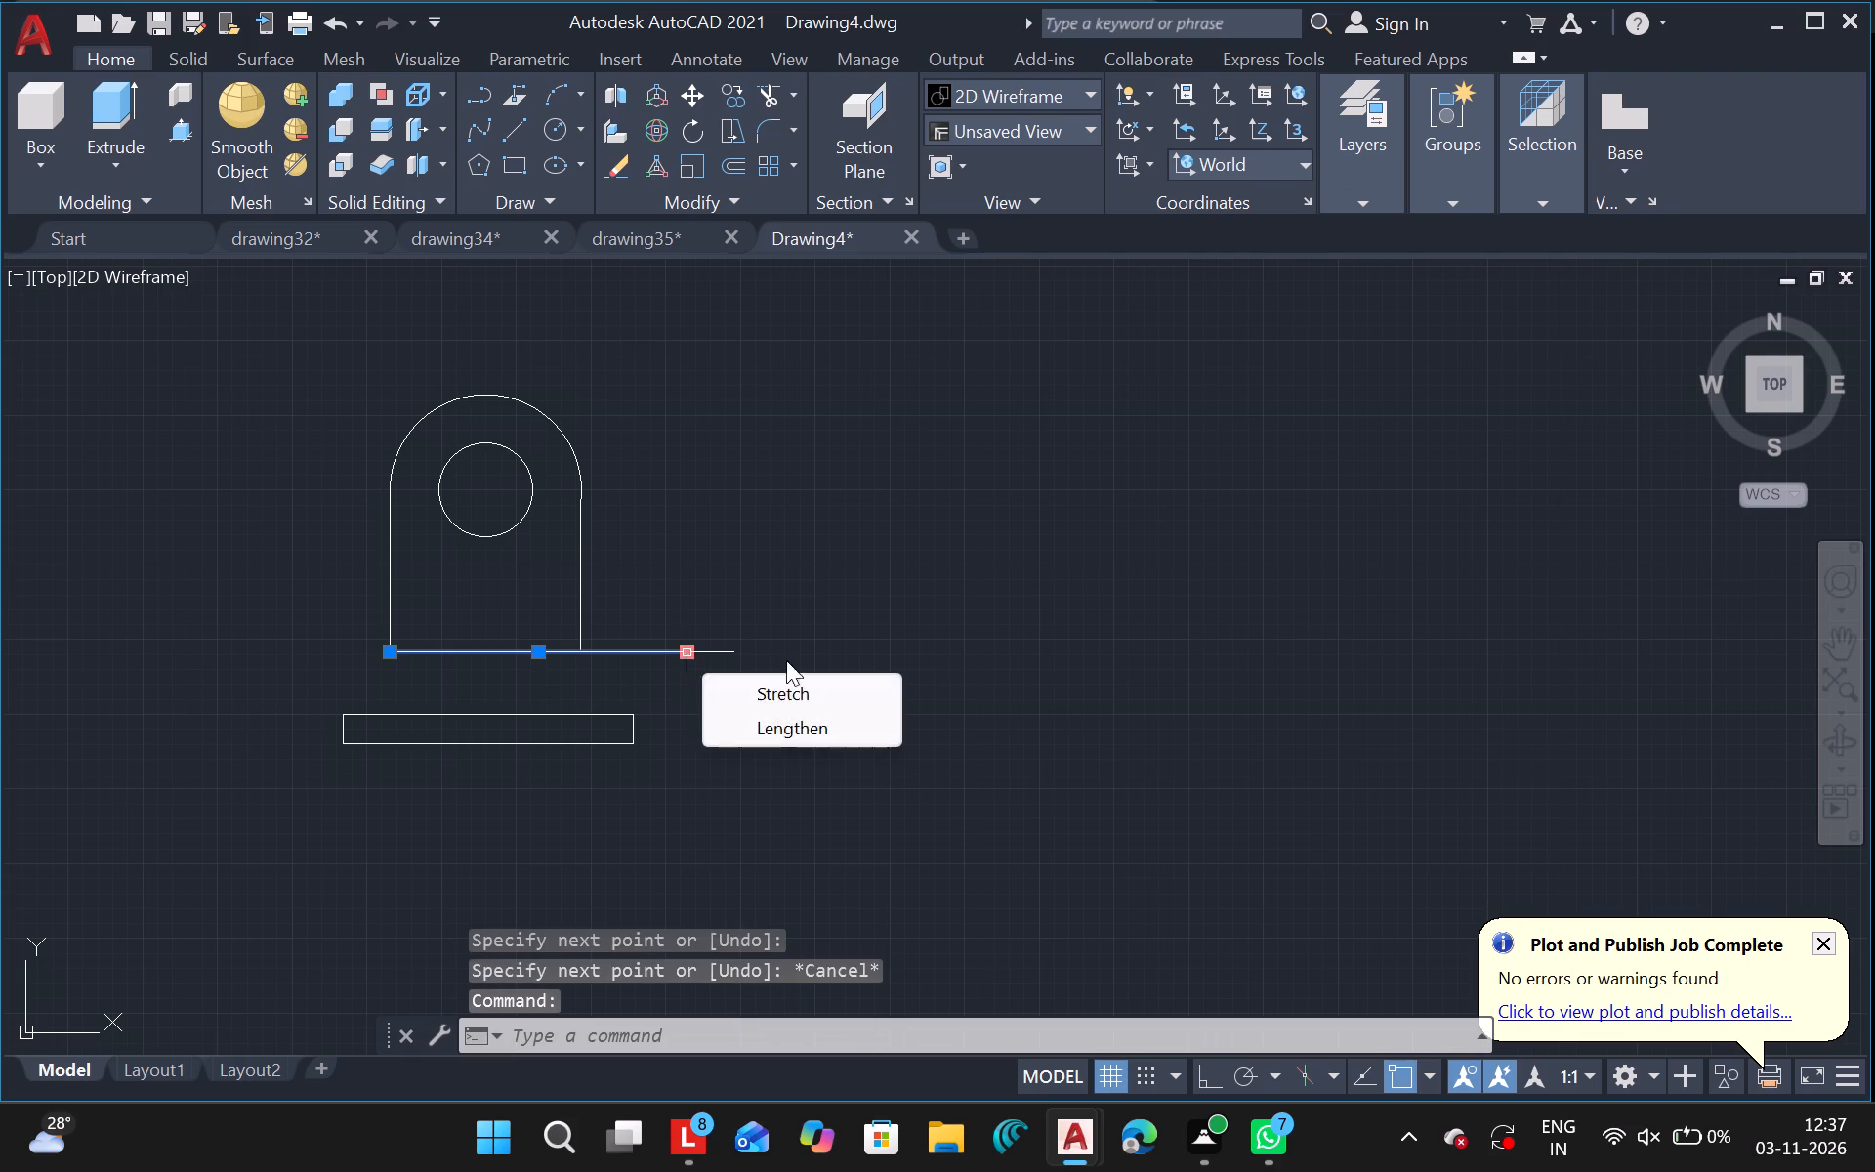
{"action": "left_click_drag", "start_coordinate": [291, 685], "coordinate": [752, 707]}
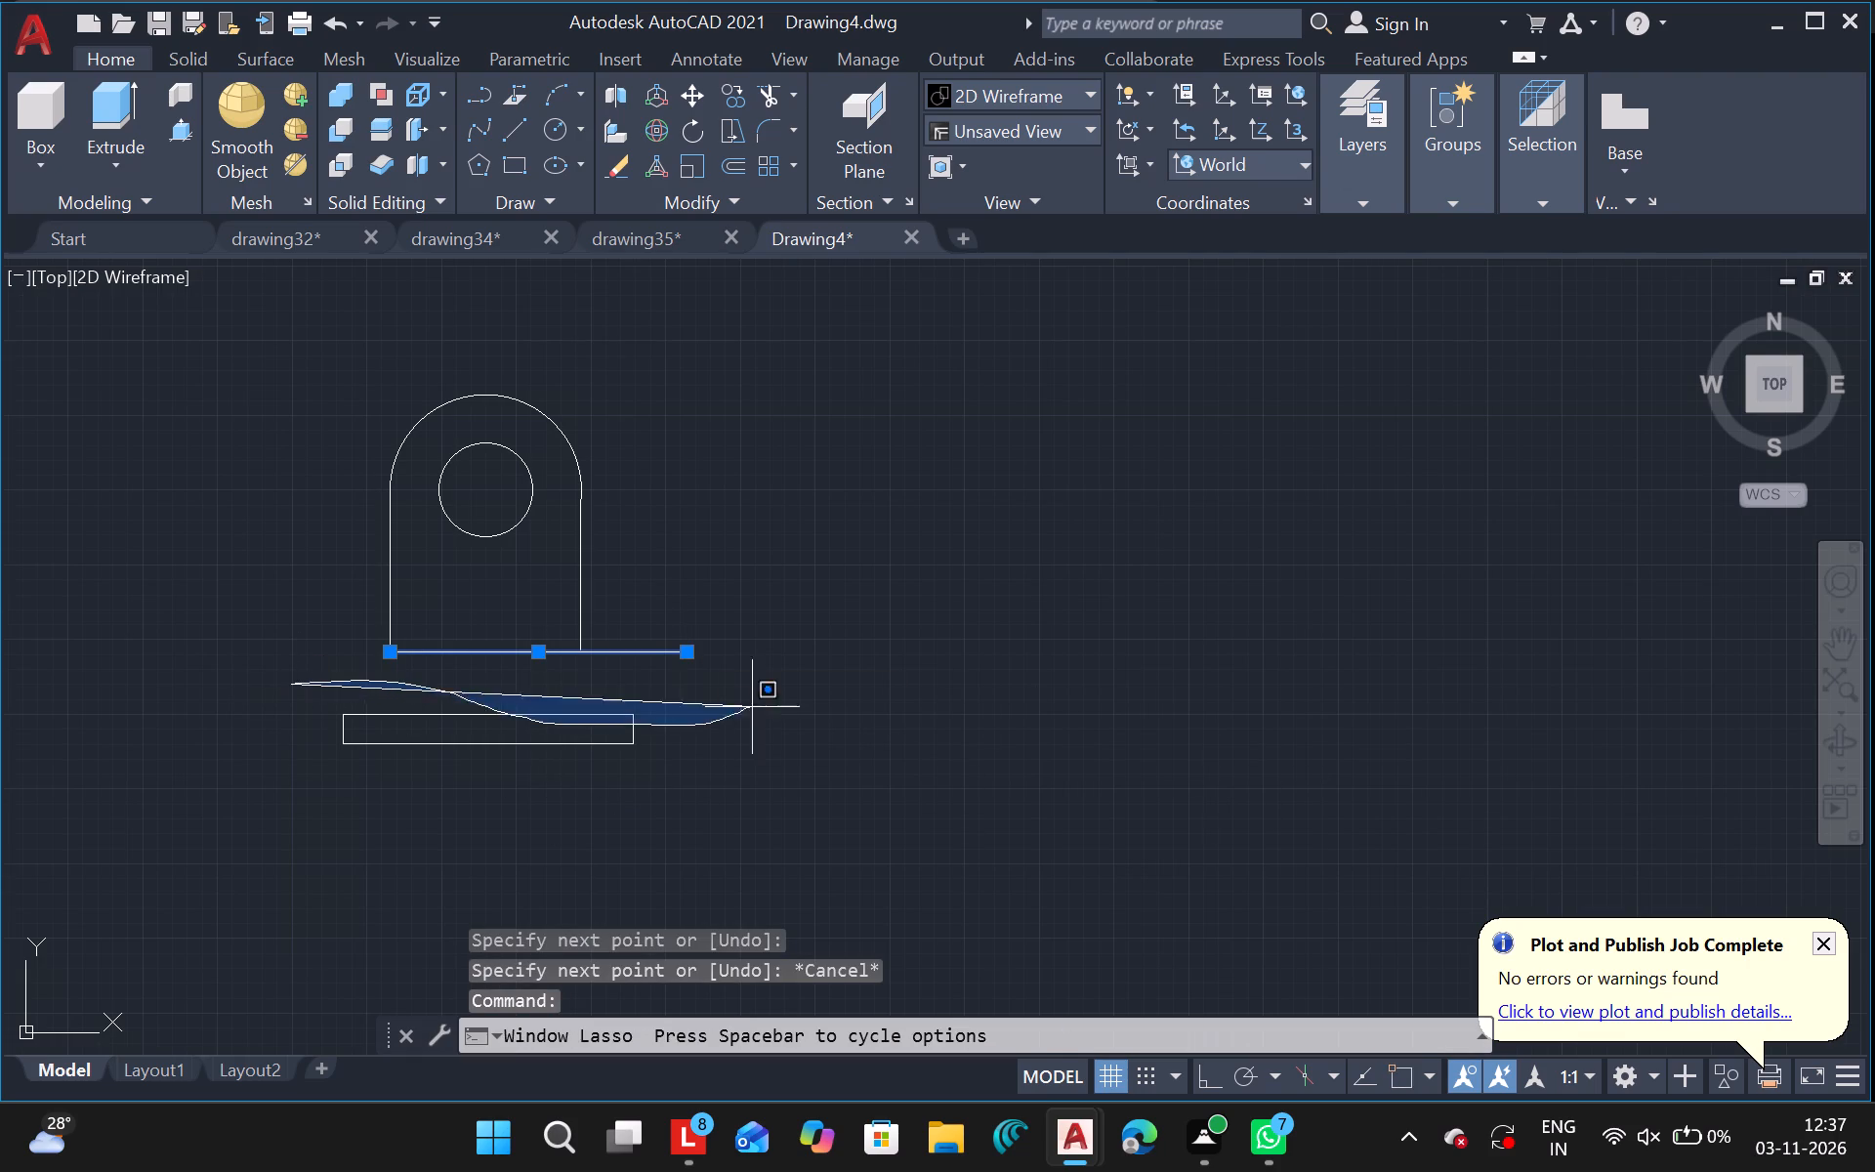
{"action": "left_click_drag", "start_coordinate": [752, 707], "coordinate": [597, 984]}
{"action": "left_click_drag", "start_coordinate": [318, 683], "coordinate": [511, 693]}
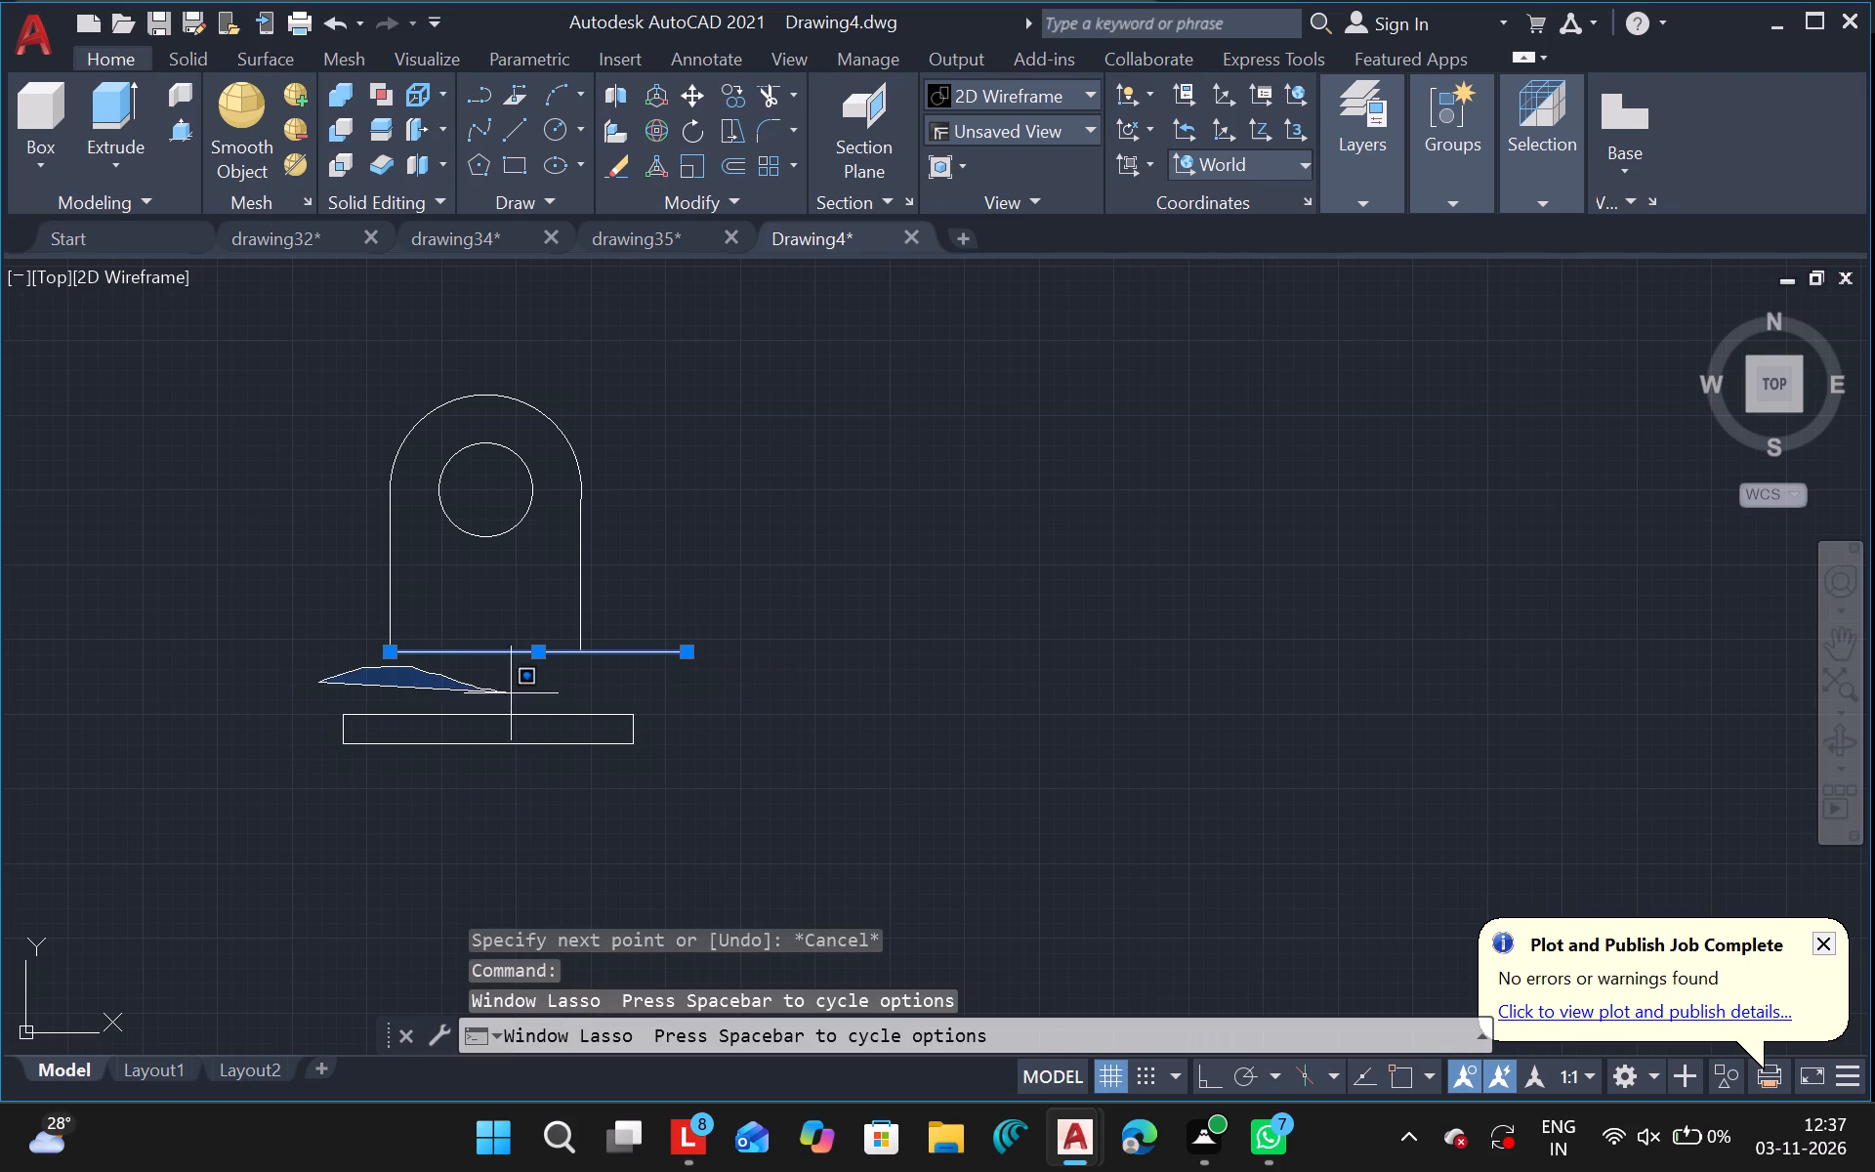
{"action": "left_click_drag", "start_coordinate": [511, 693], "coordinate": [256, 809]}
{"action": "left_click_drag", "start_coordinate": [290, 663], "coordinate": [366, 673]}
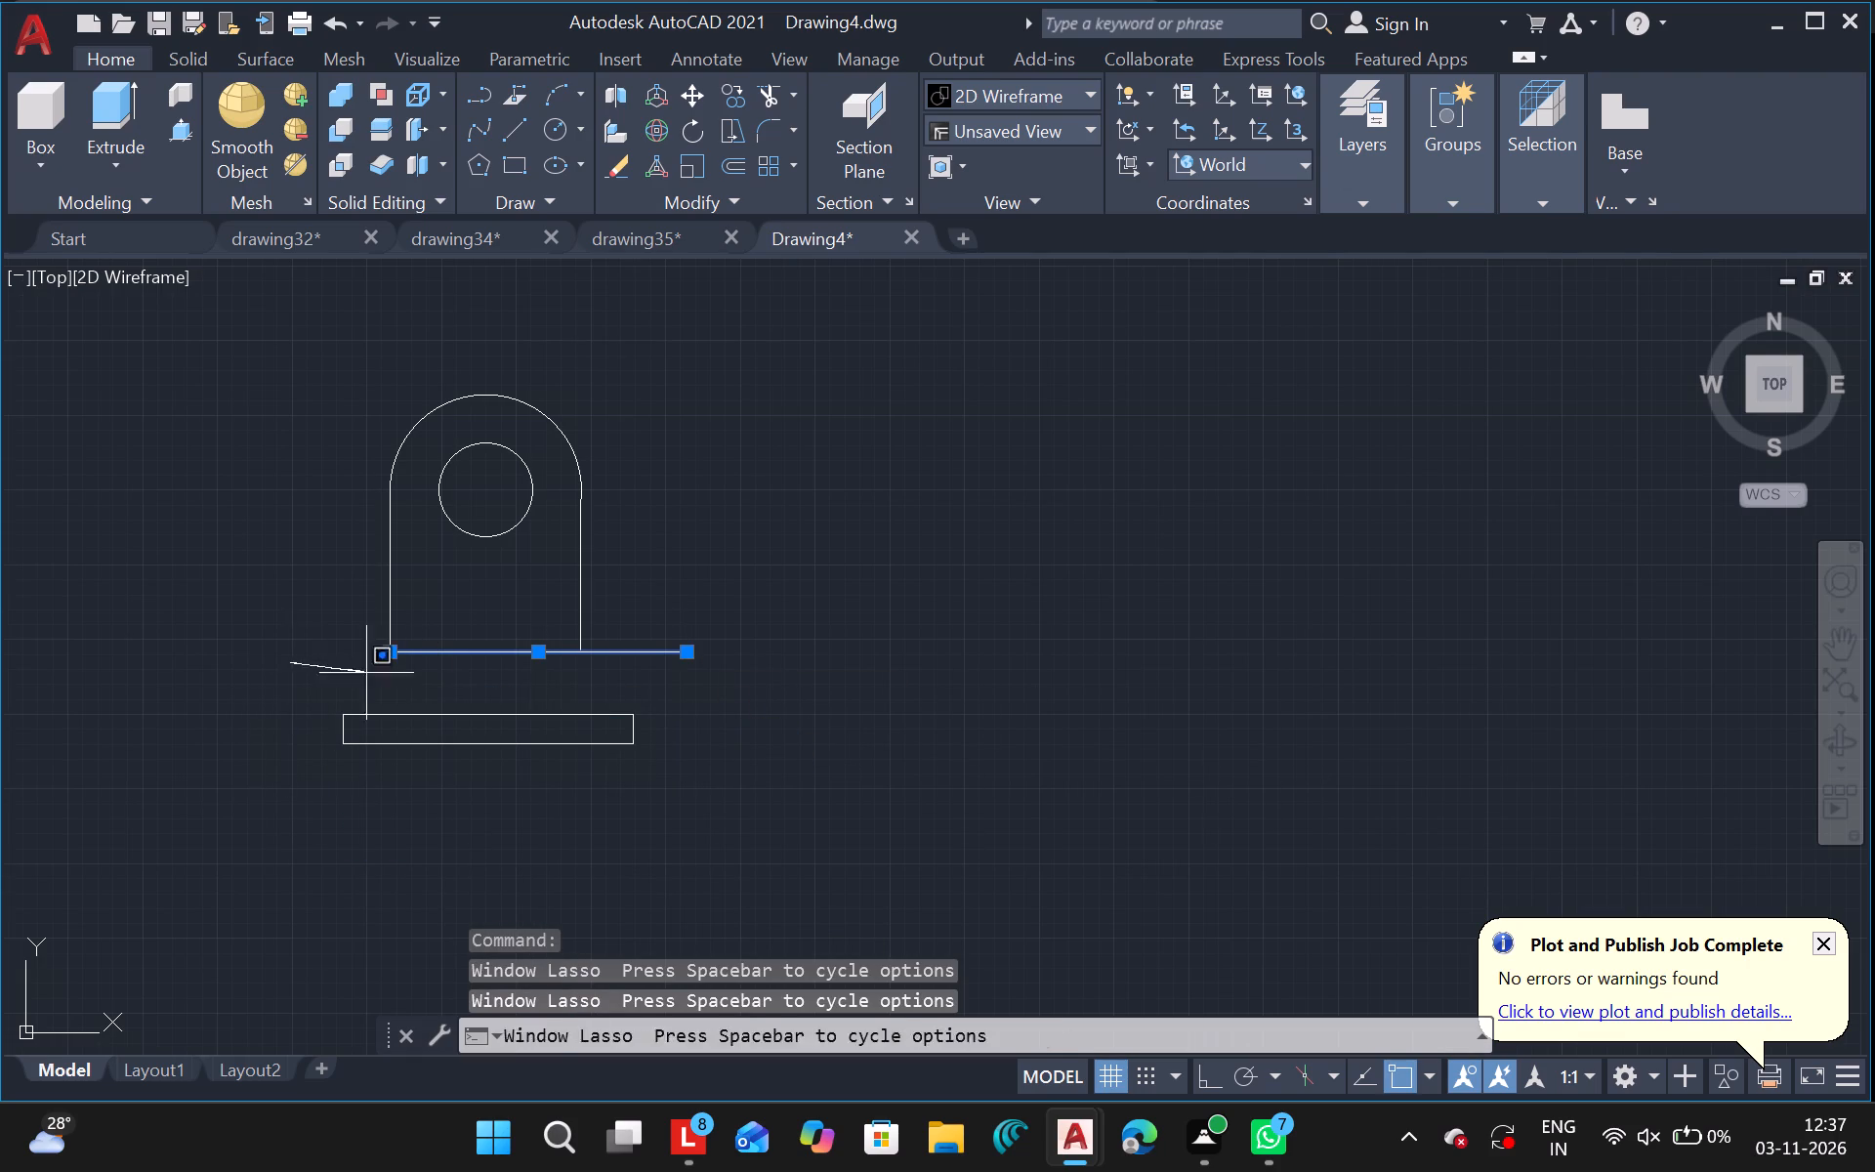
{"action": "left_click_drag", "start_coordinate": [366, 673], "coordinate": [241, 665]}
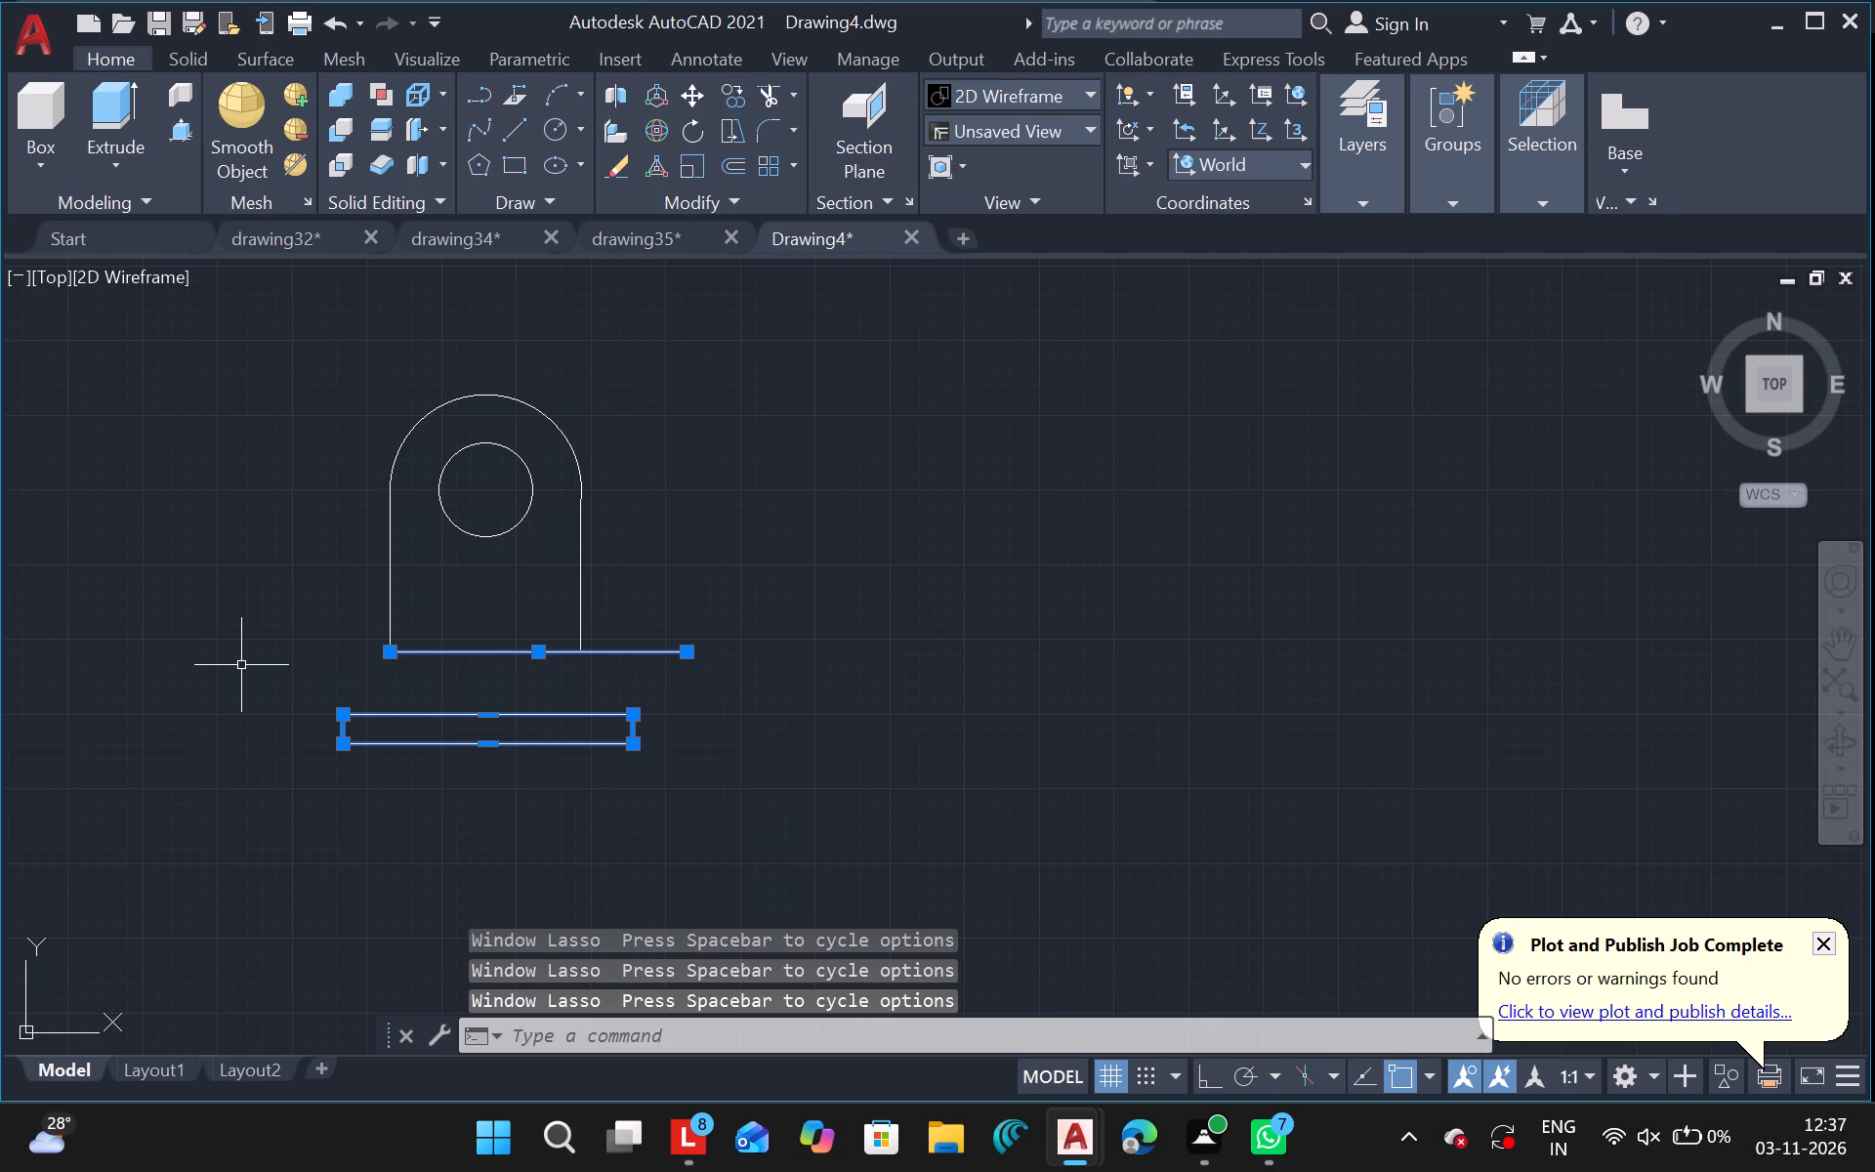
{"action": "type", "text": "mo"}
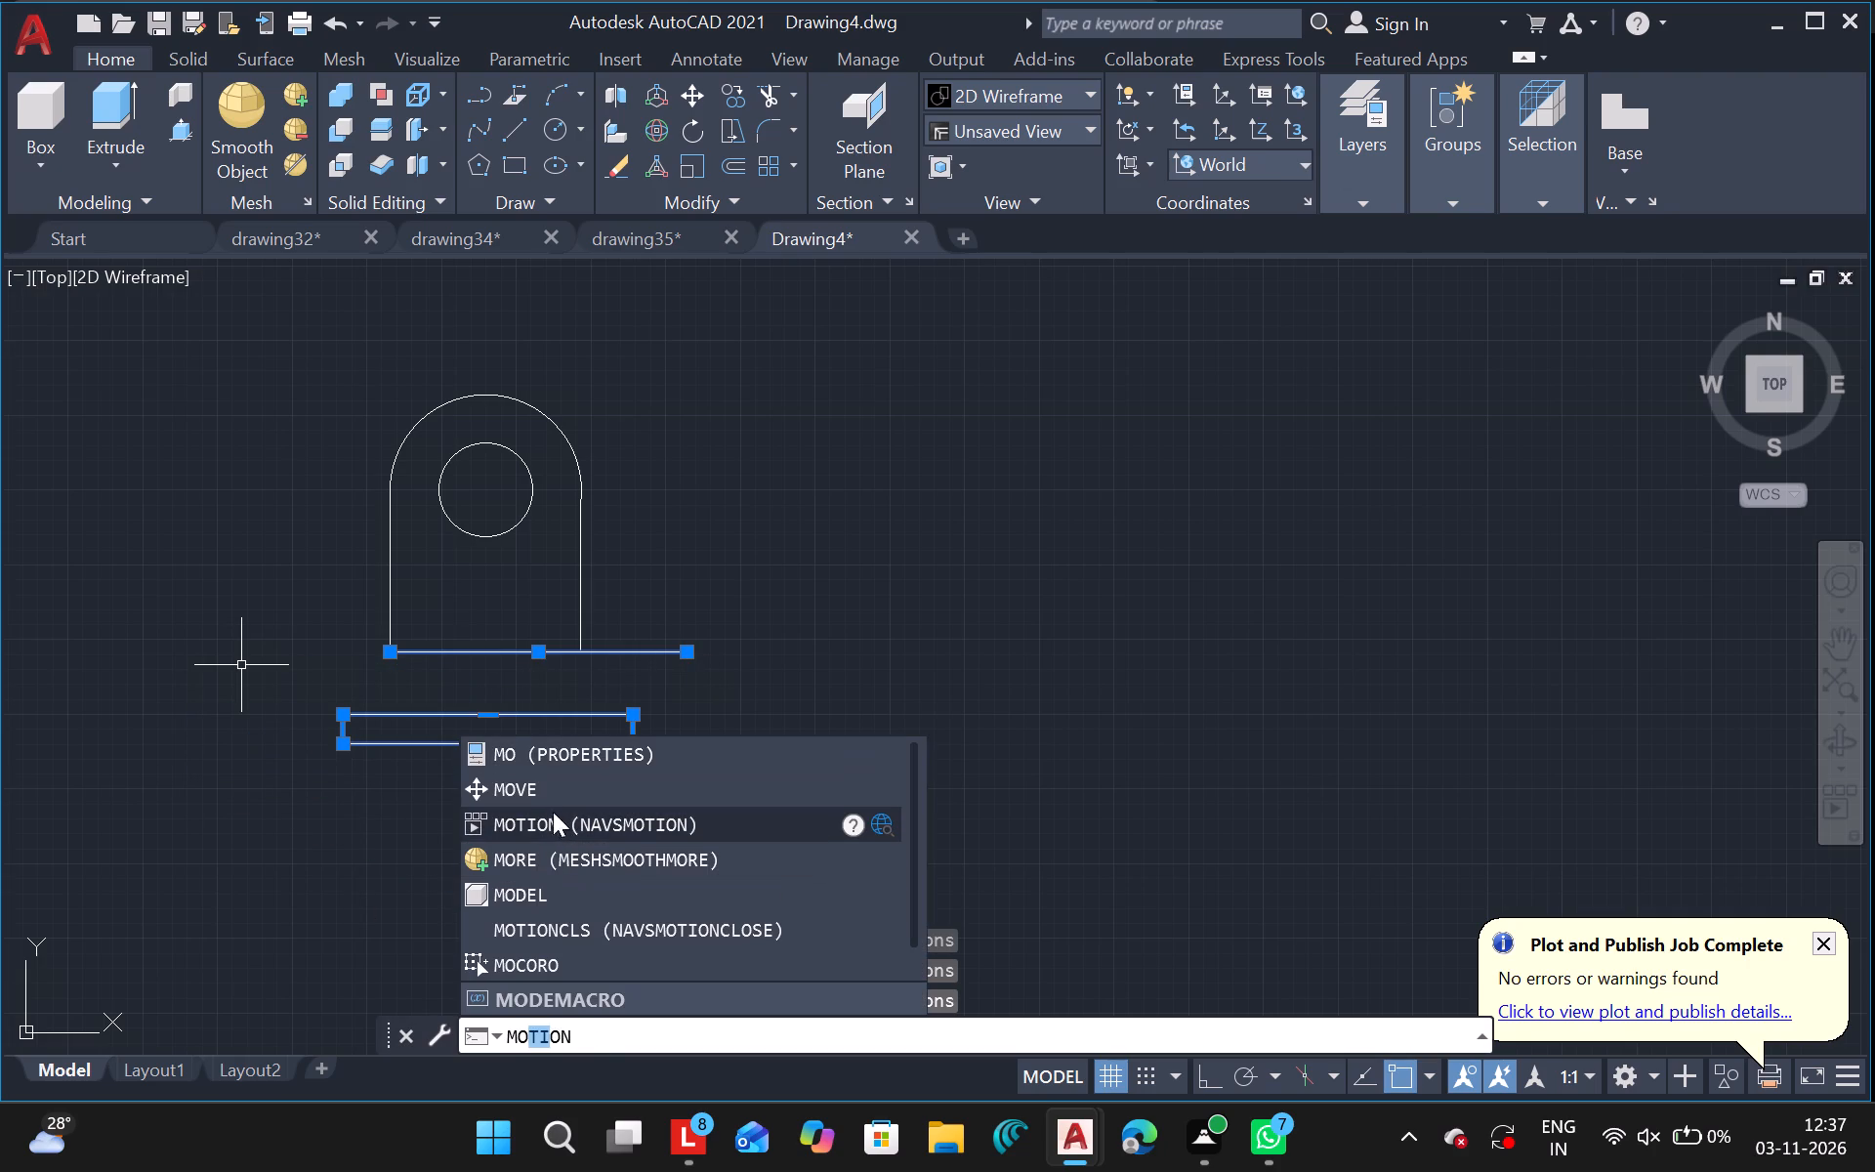
{"action": "left_click", "coordinate": [540, 793]}
{"action": "left_click", "coordinate": [1005, 708]}
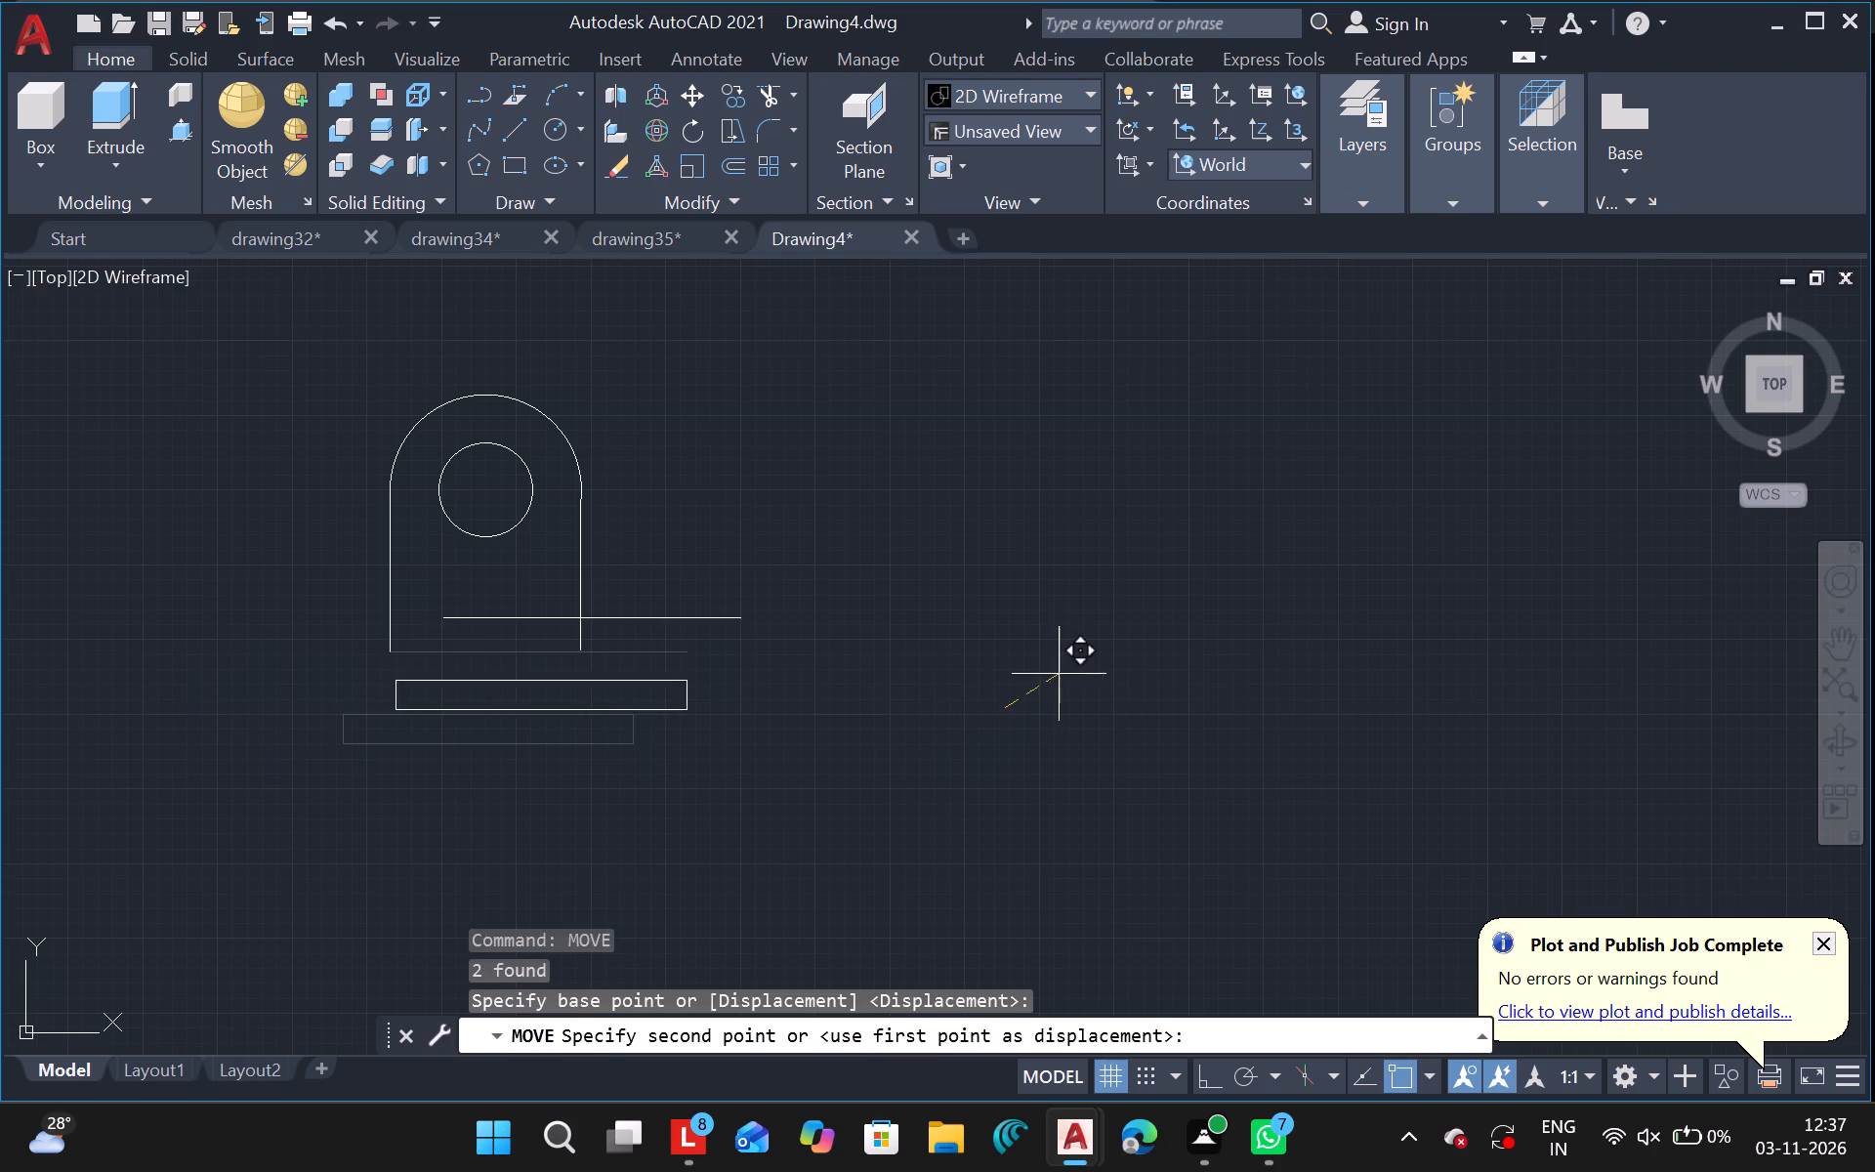
{"action": "left_click", "coordinate": [1004, 707]}
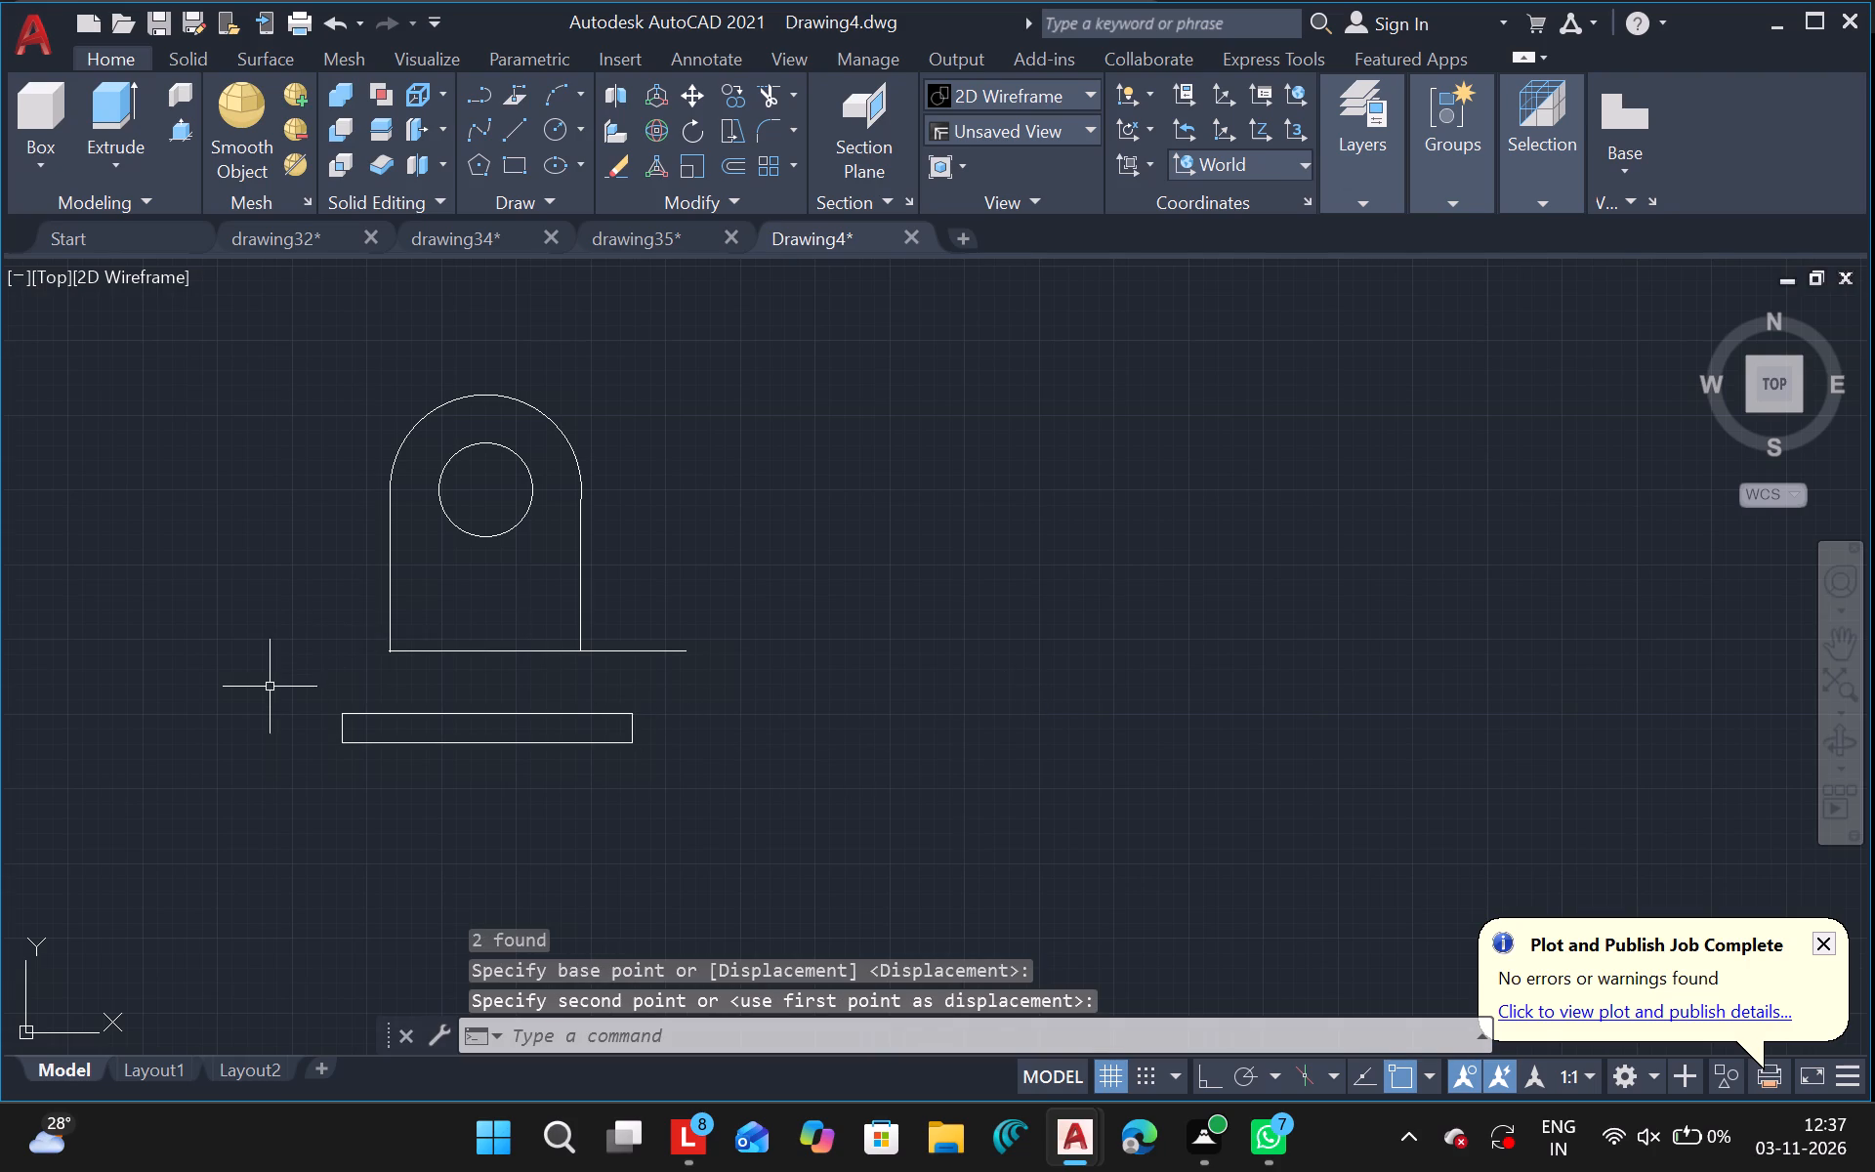
Move the base rectangle alone slightly to the right and up, beneath the horizontal line.
{"action": "left_click_drag", "start_coordinate": [270, 687], "coordinate": [301, 470]}
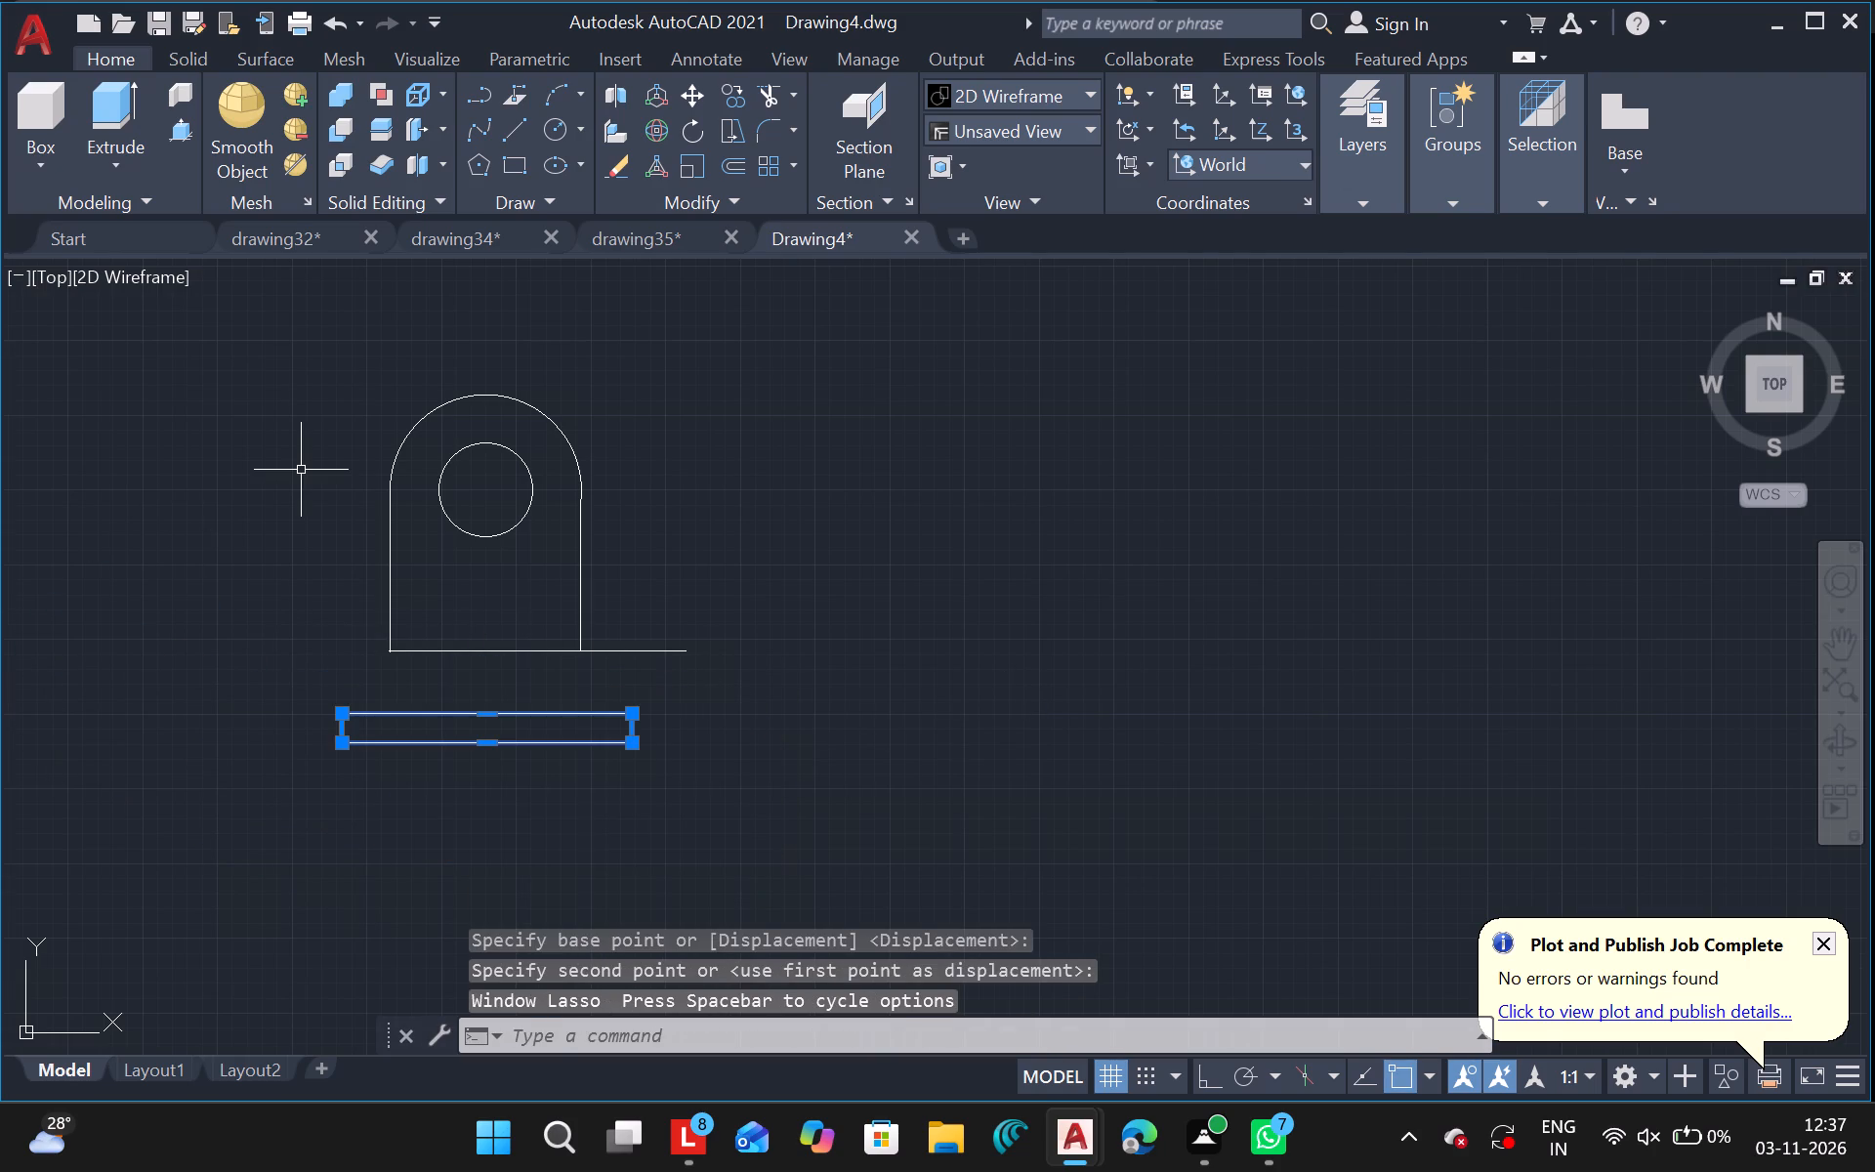
{"action": "key", "text": "m"}
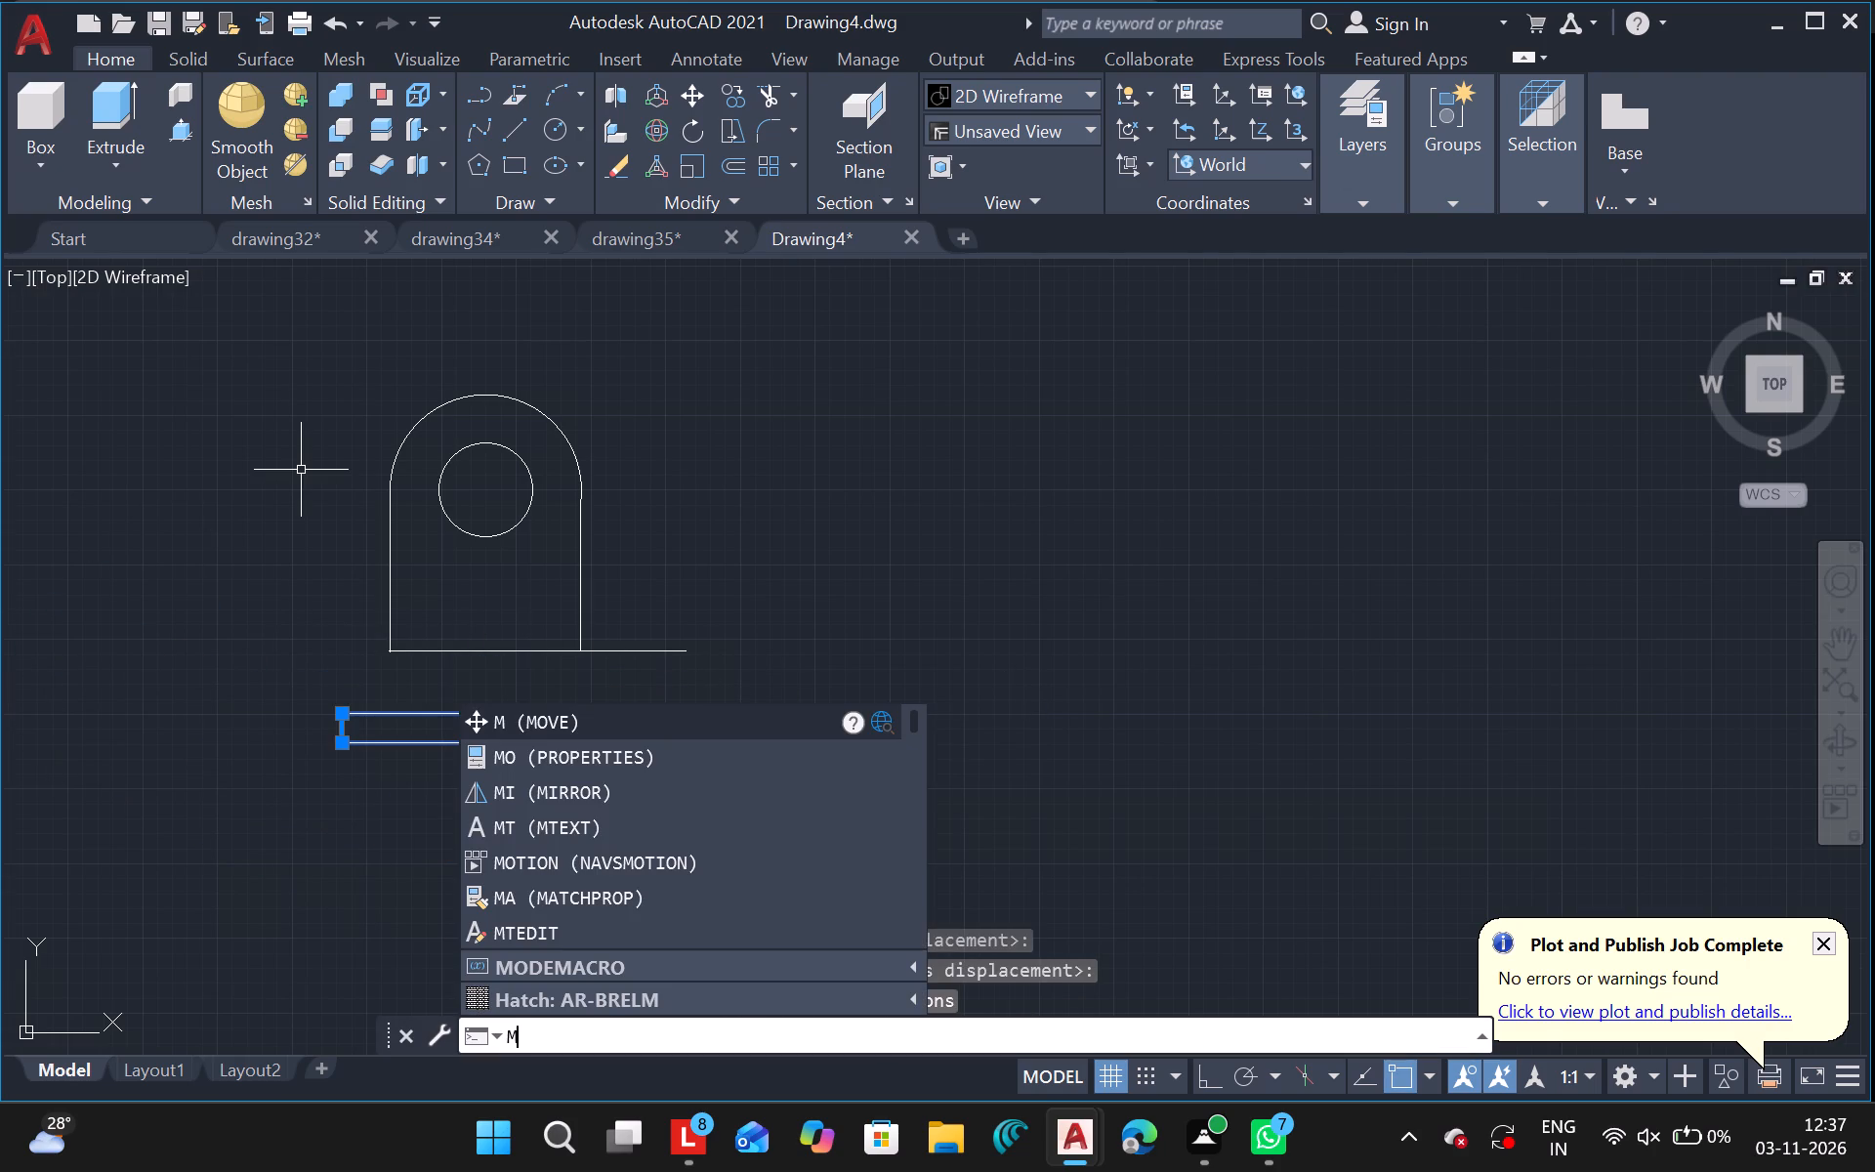
{"action": "key", "text": "o"}
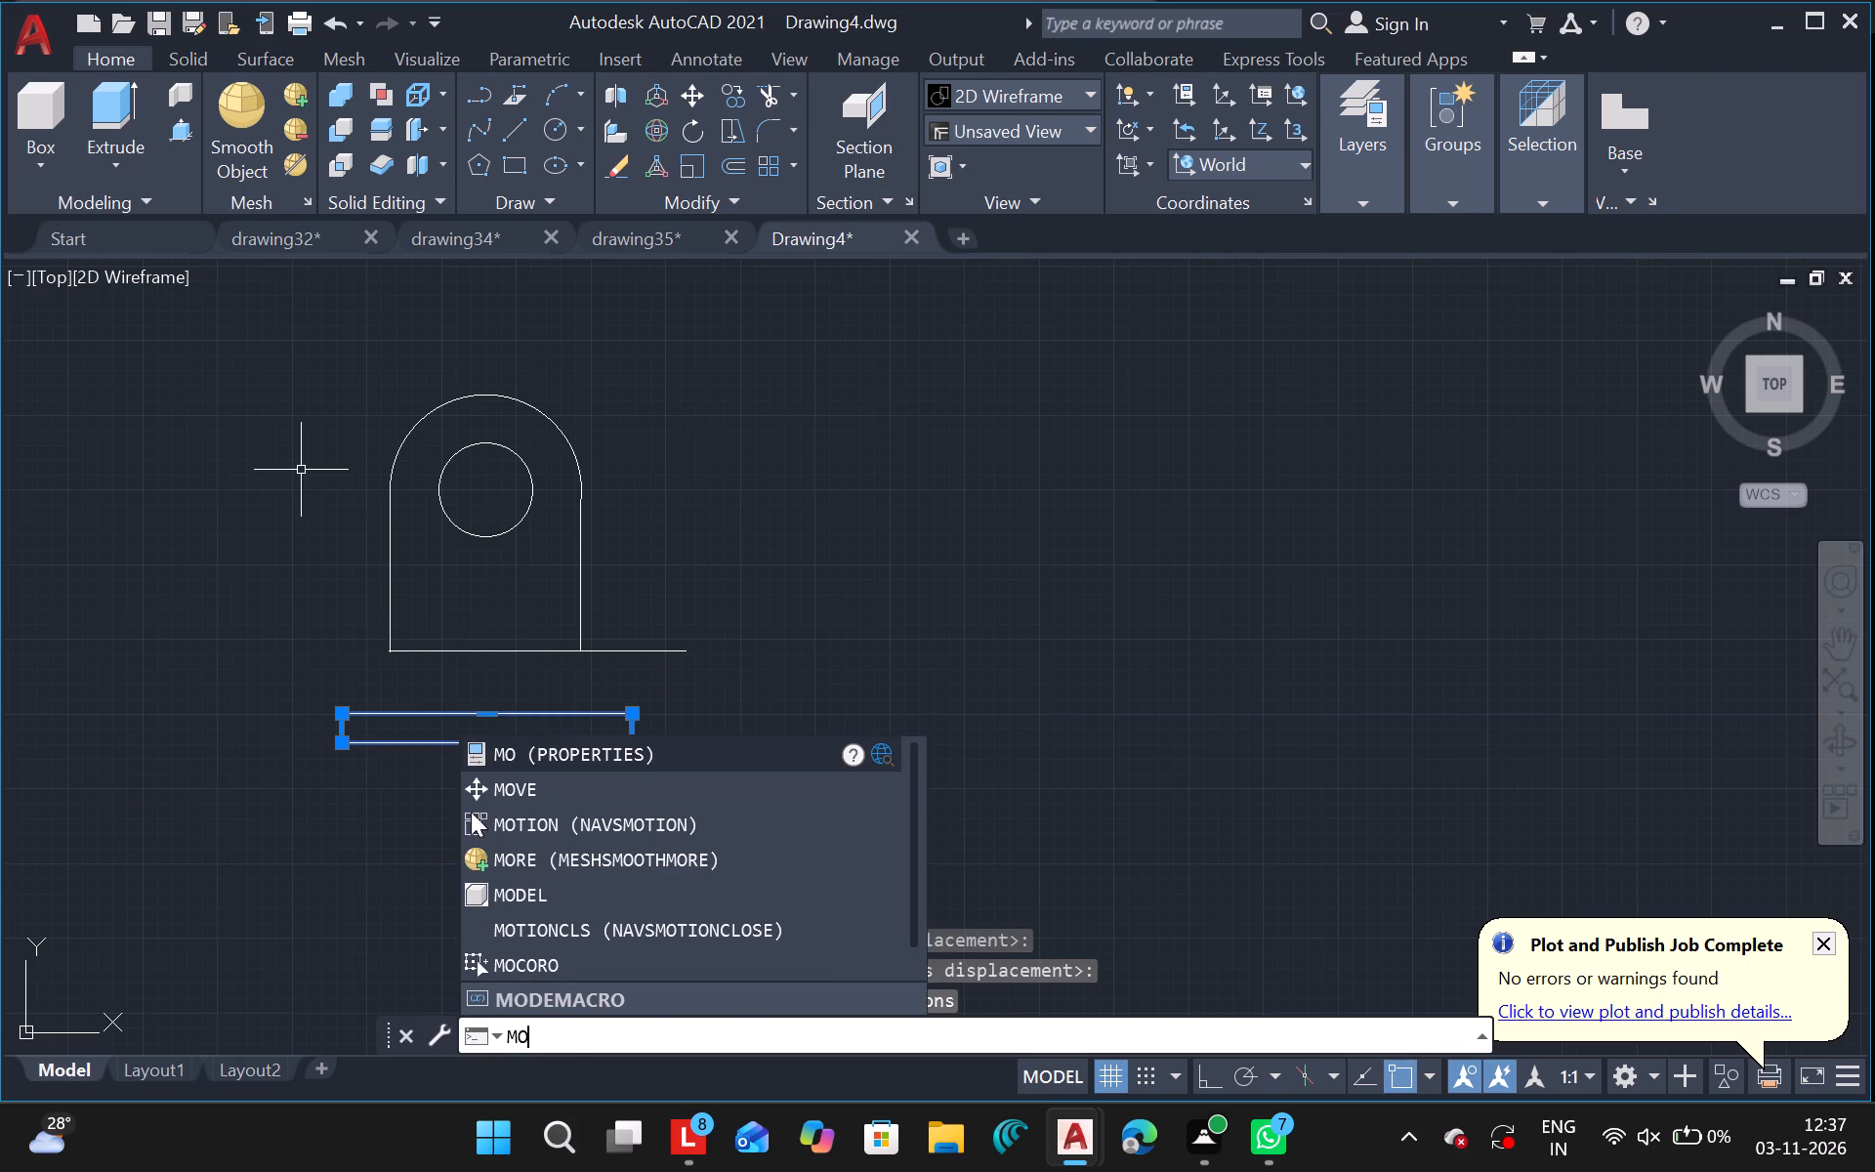
{"action": "left_click", "coordinate": [521, 796]}
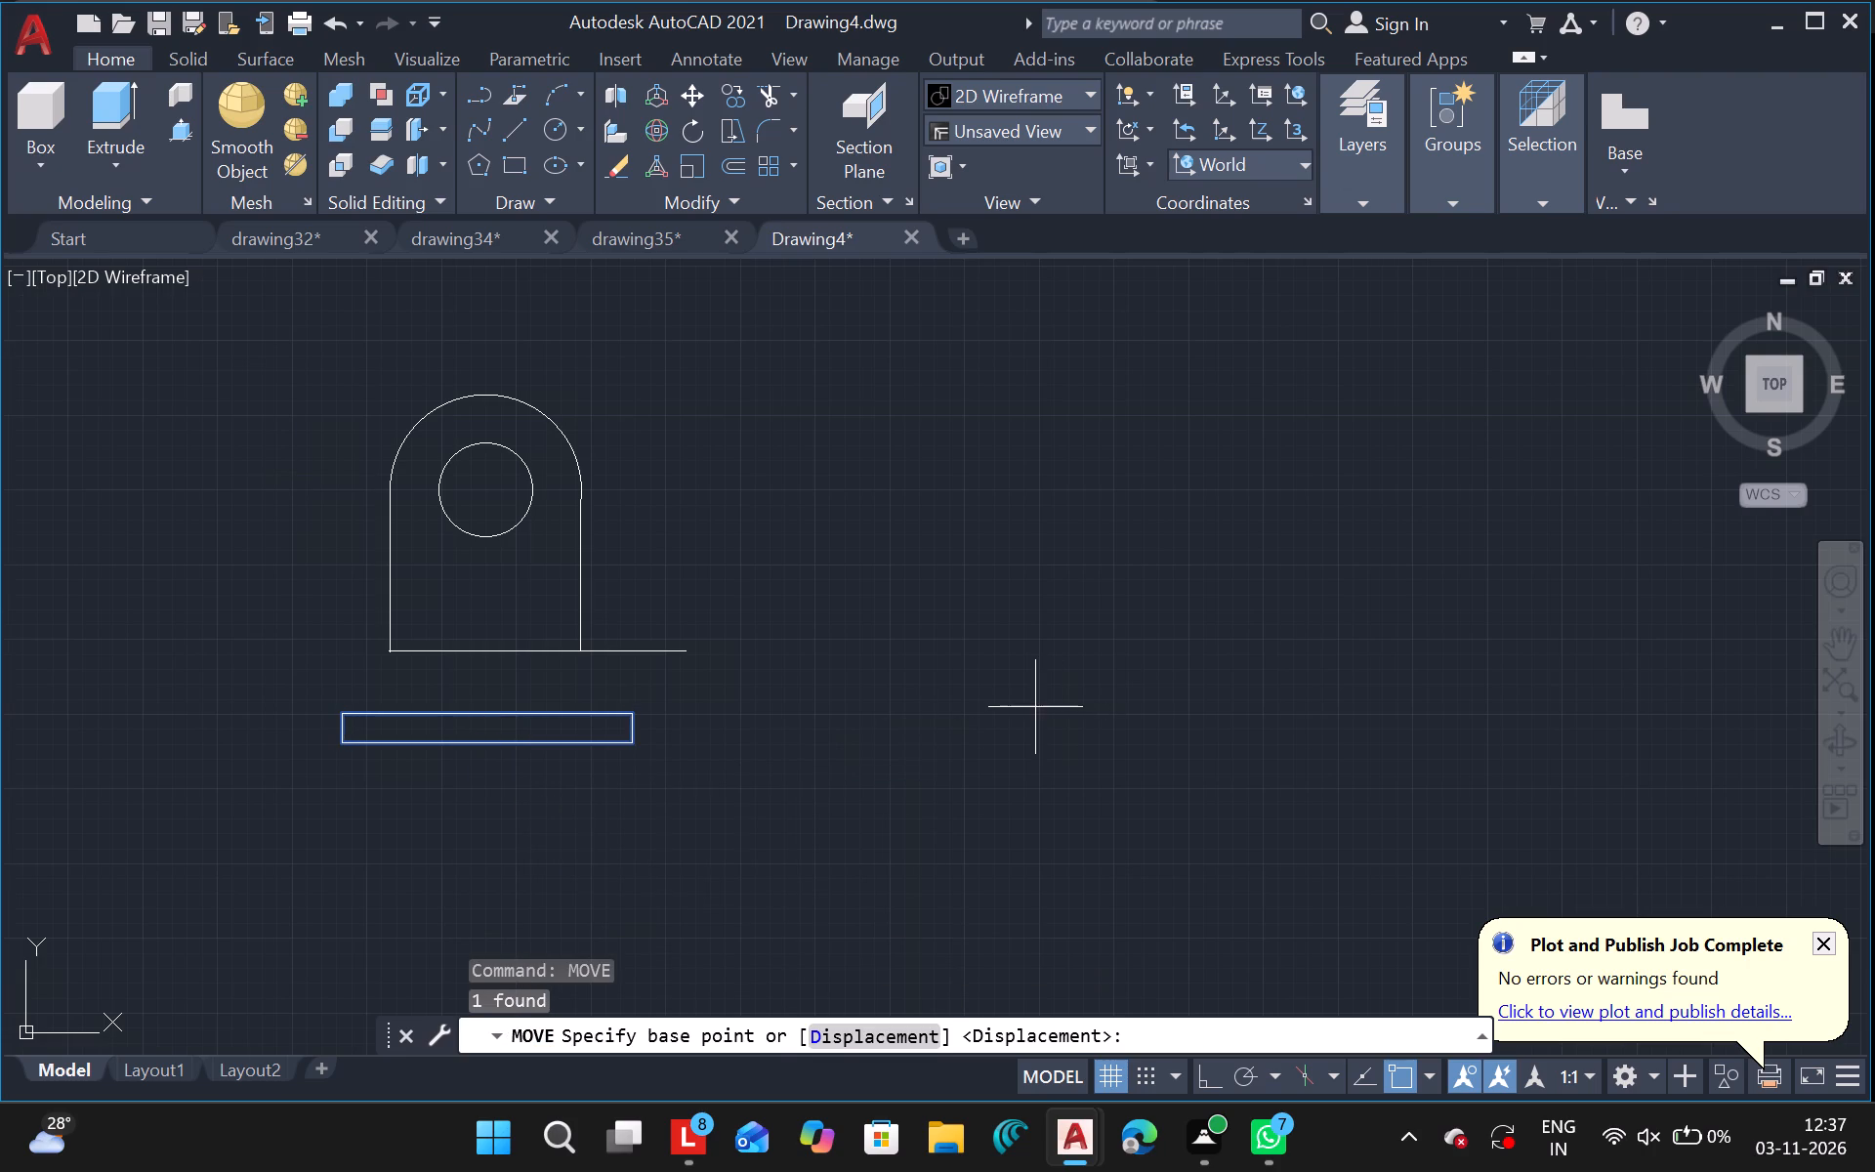
{"action": "left_click_drag", "start_coordinate": [1035, 707], "coordinate": [1053, 697]}
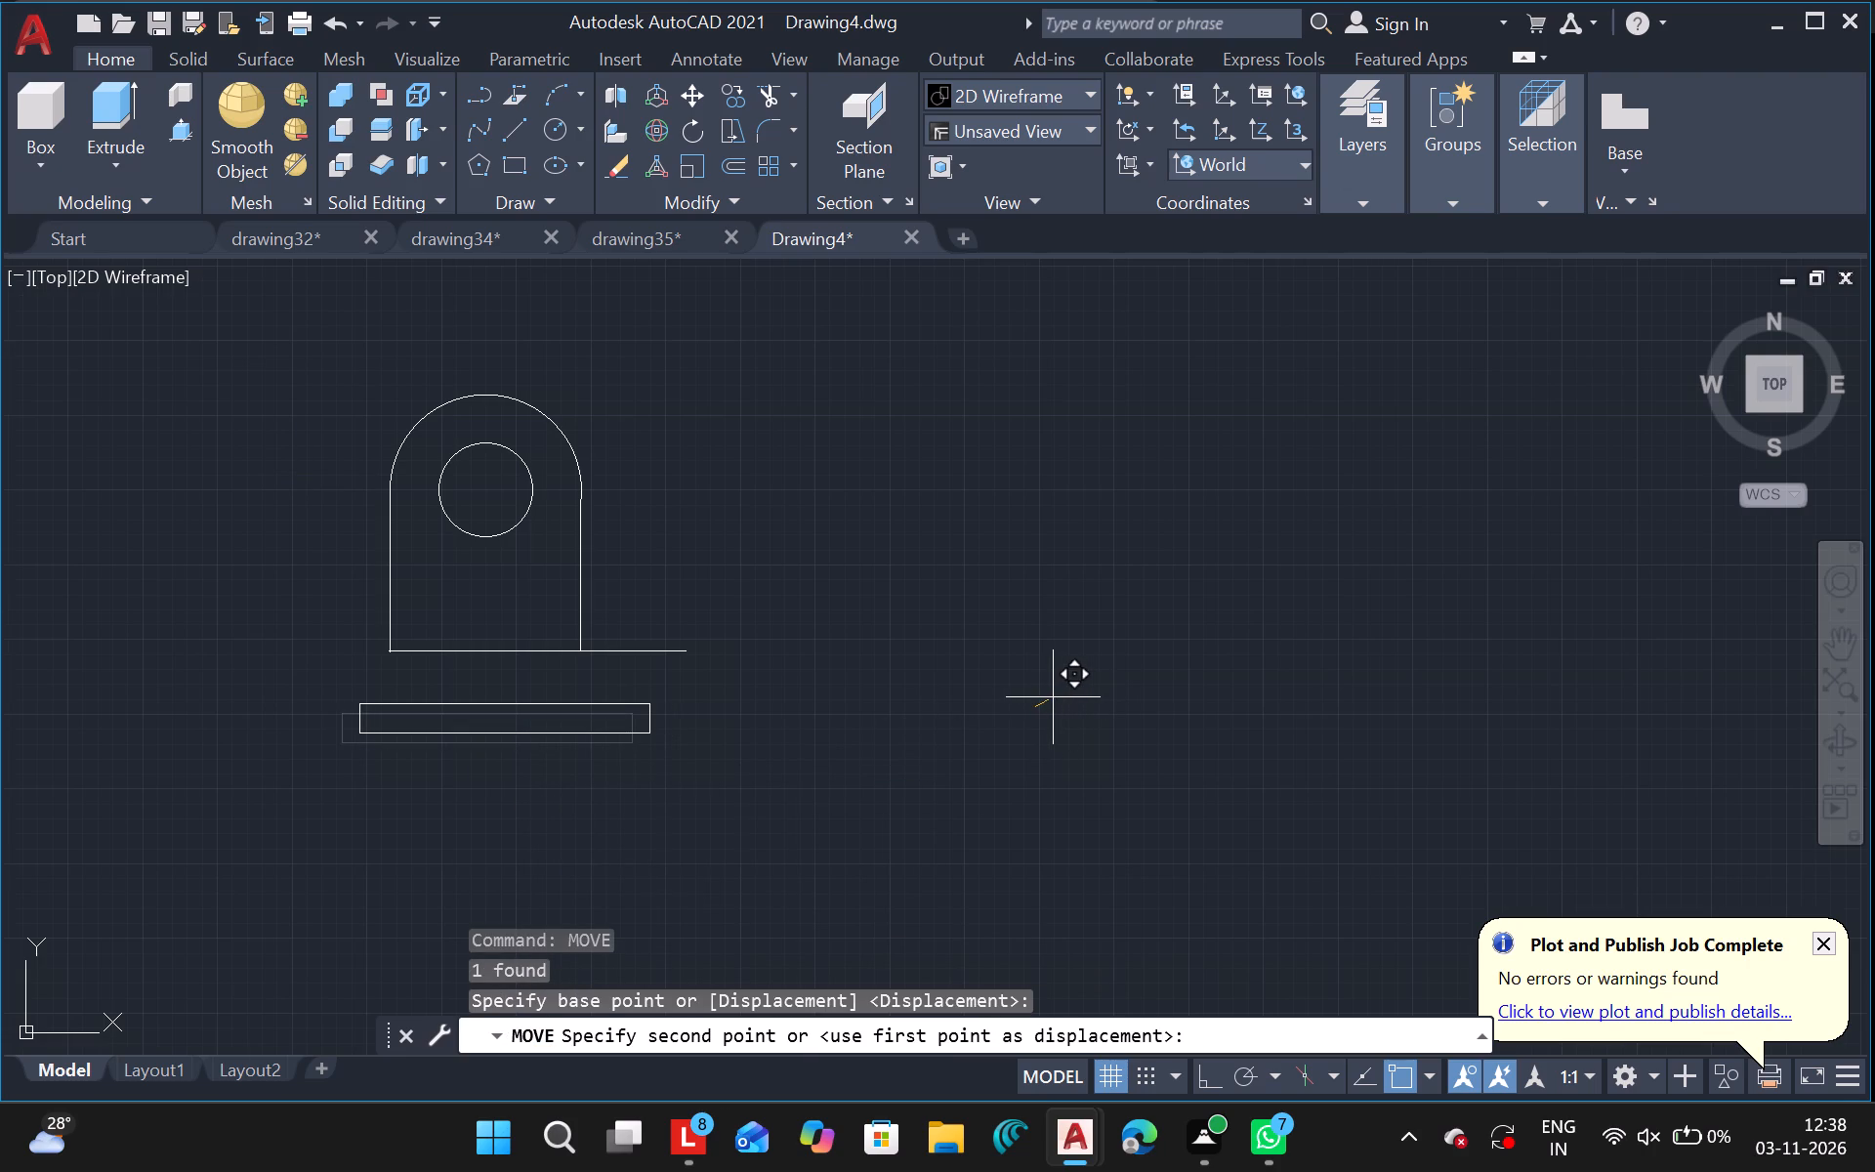
{"action": "left_click_drag", "start_coordinate": [1053, 697], "coordinate": [1052, 697]}
{"action": "left_click", "coordinate": [1052, 697]}
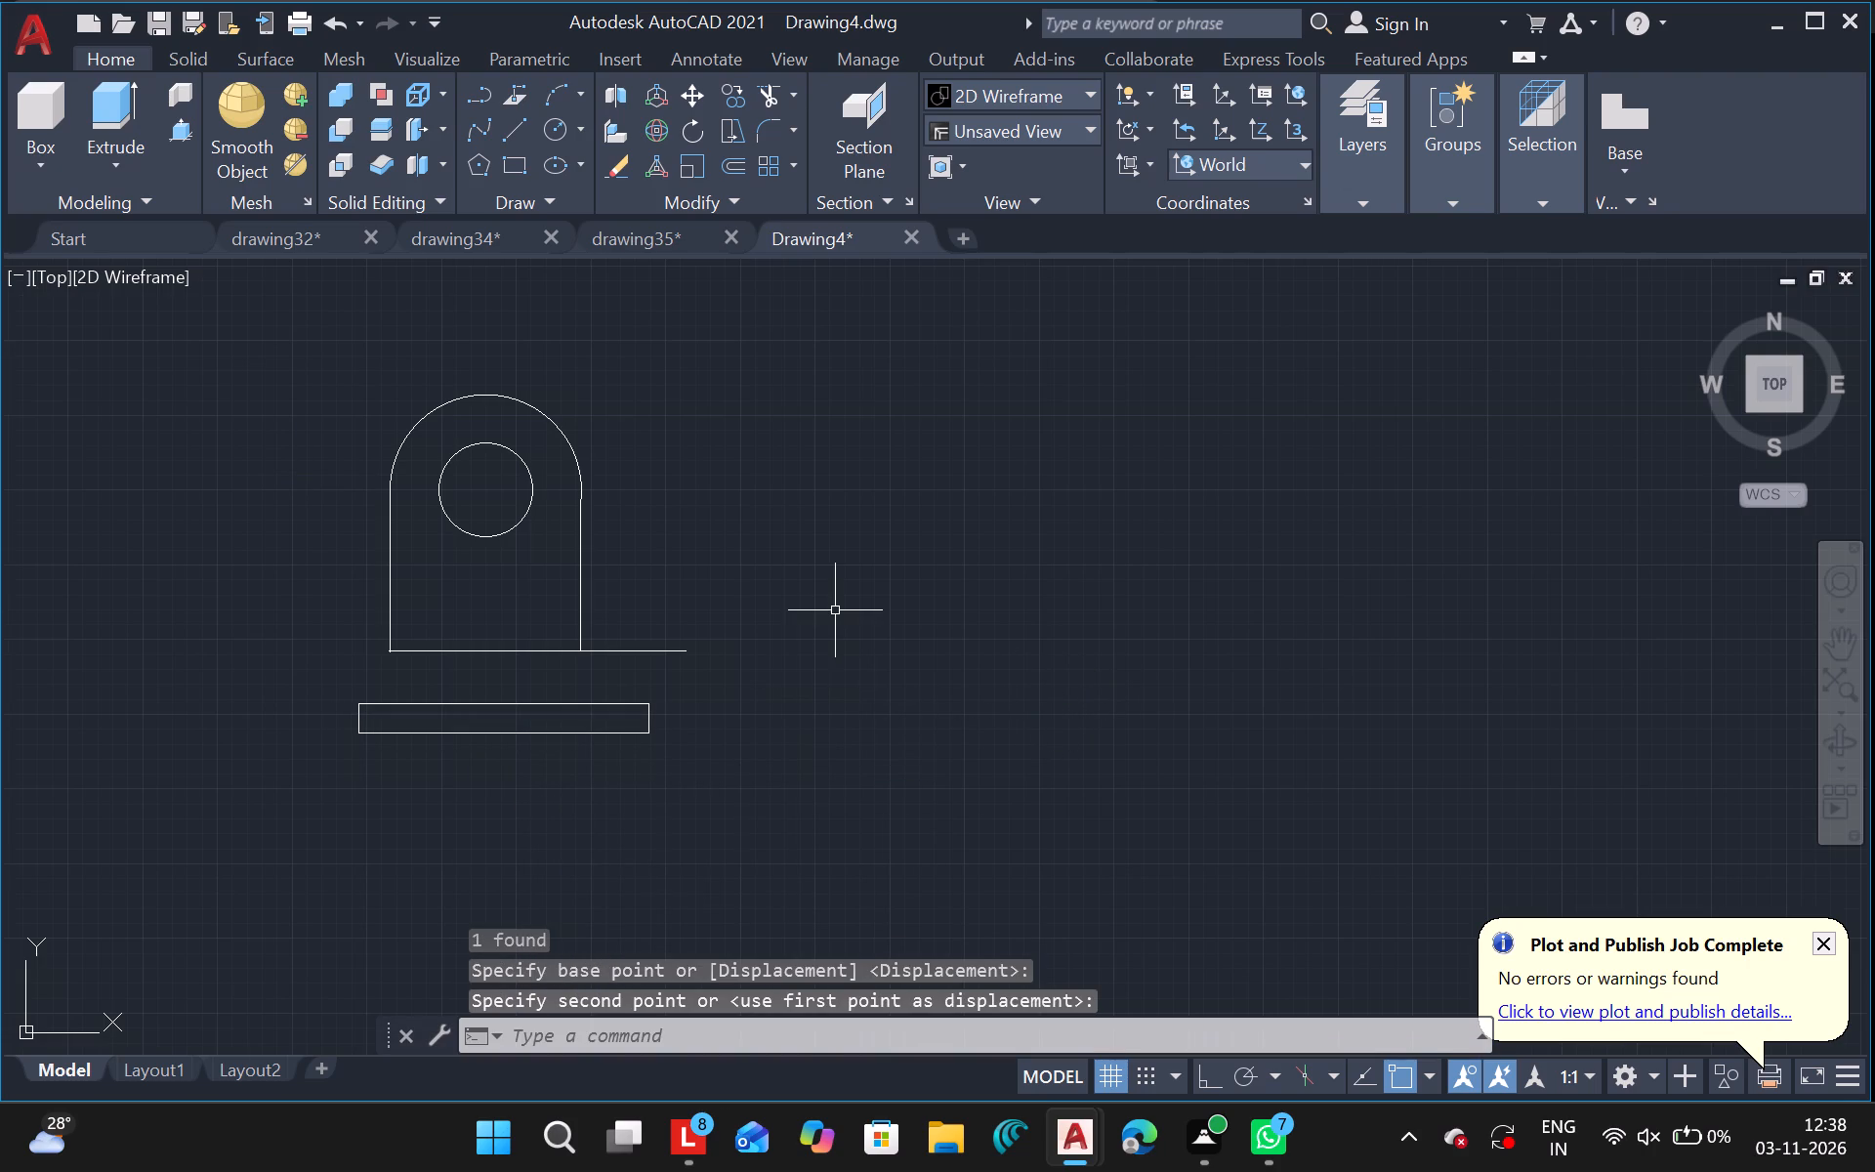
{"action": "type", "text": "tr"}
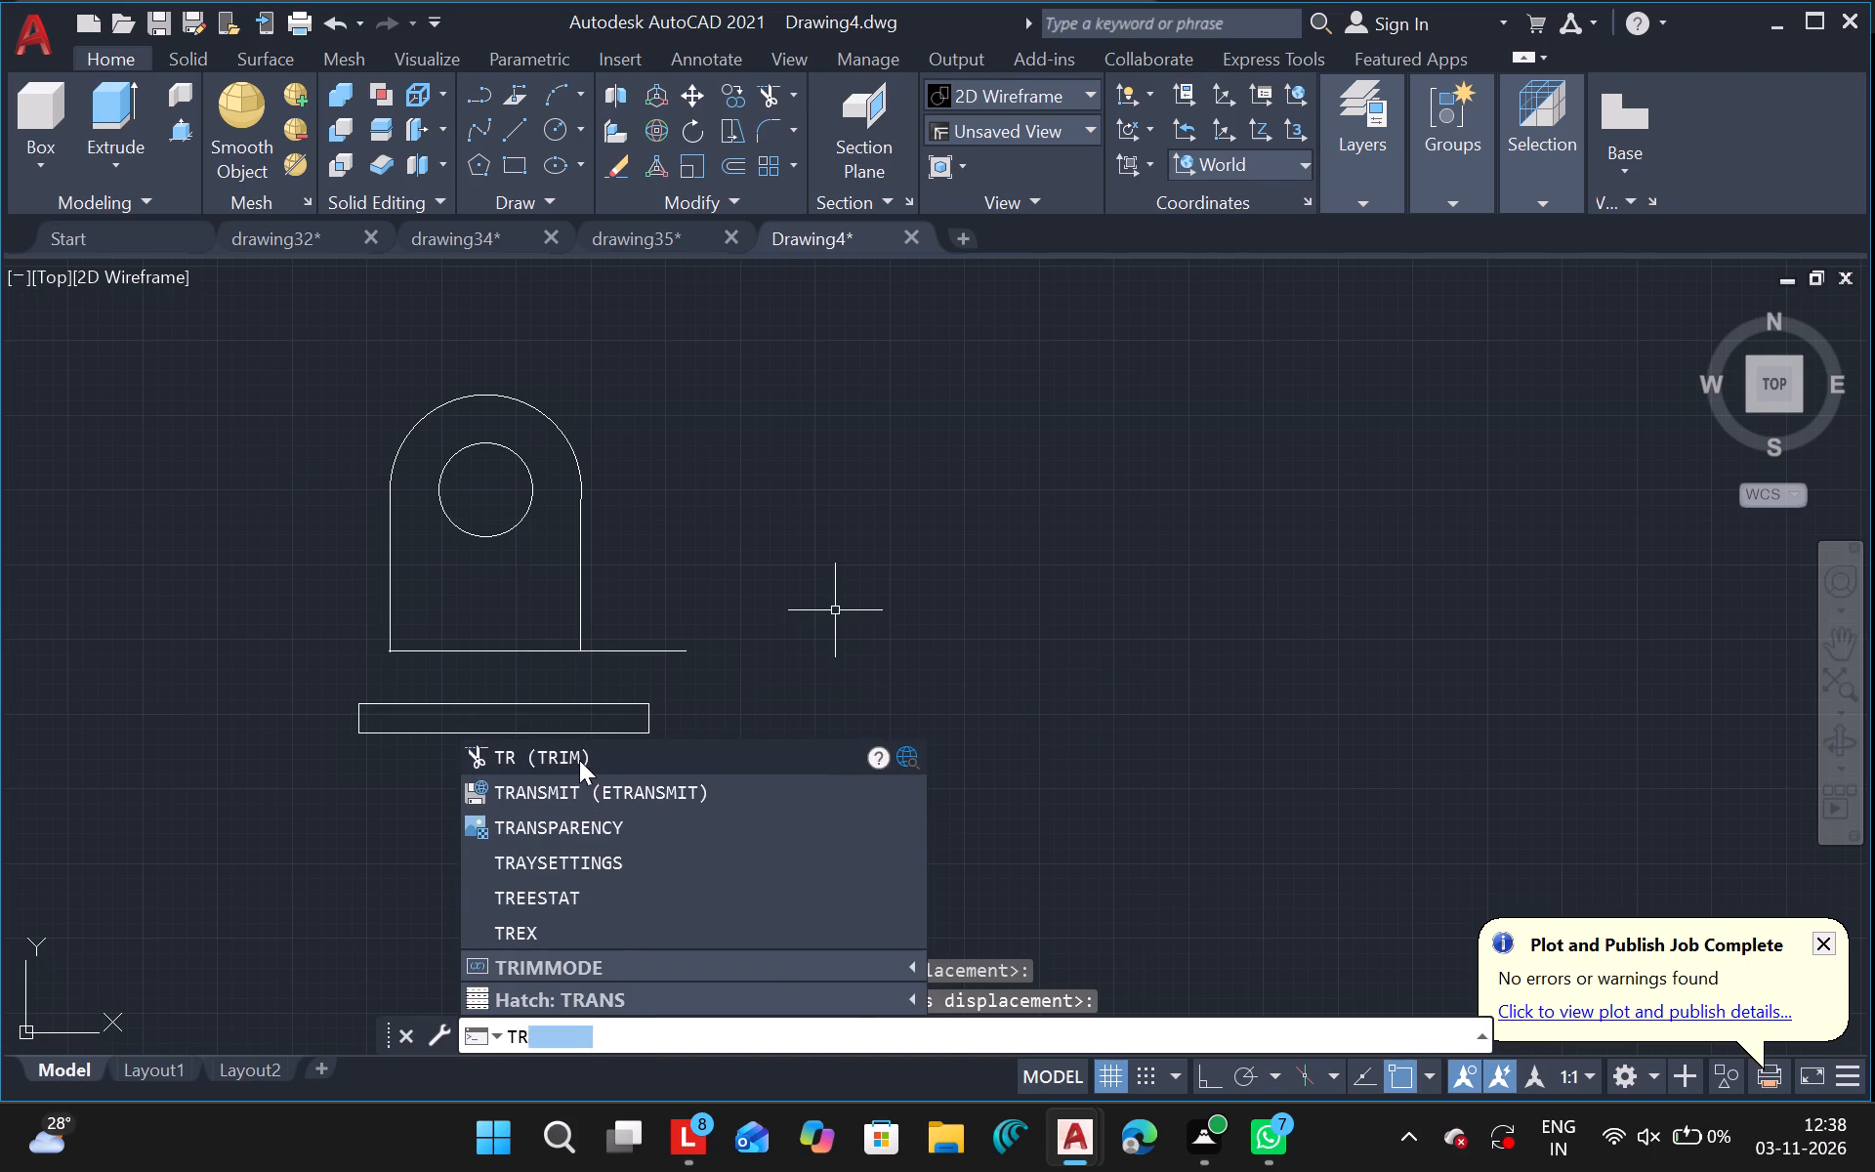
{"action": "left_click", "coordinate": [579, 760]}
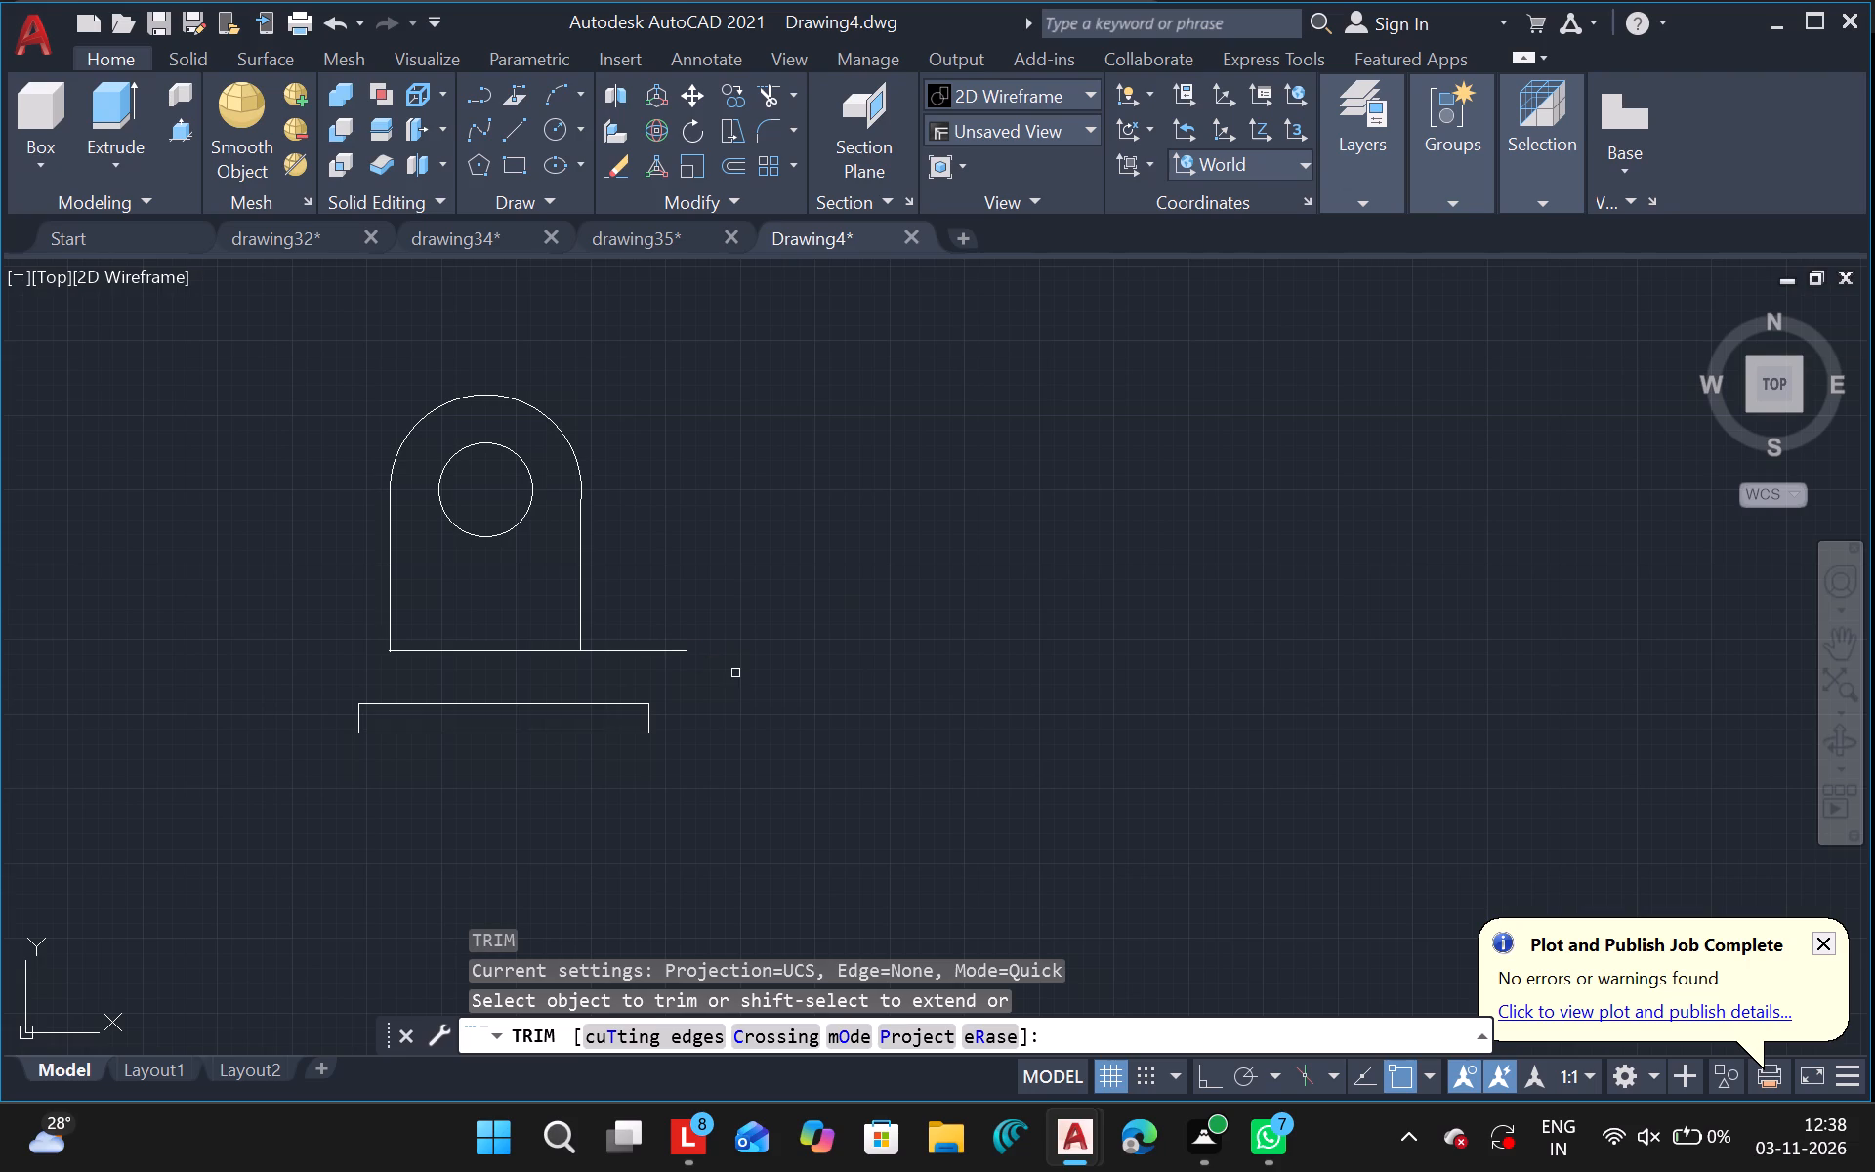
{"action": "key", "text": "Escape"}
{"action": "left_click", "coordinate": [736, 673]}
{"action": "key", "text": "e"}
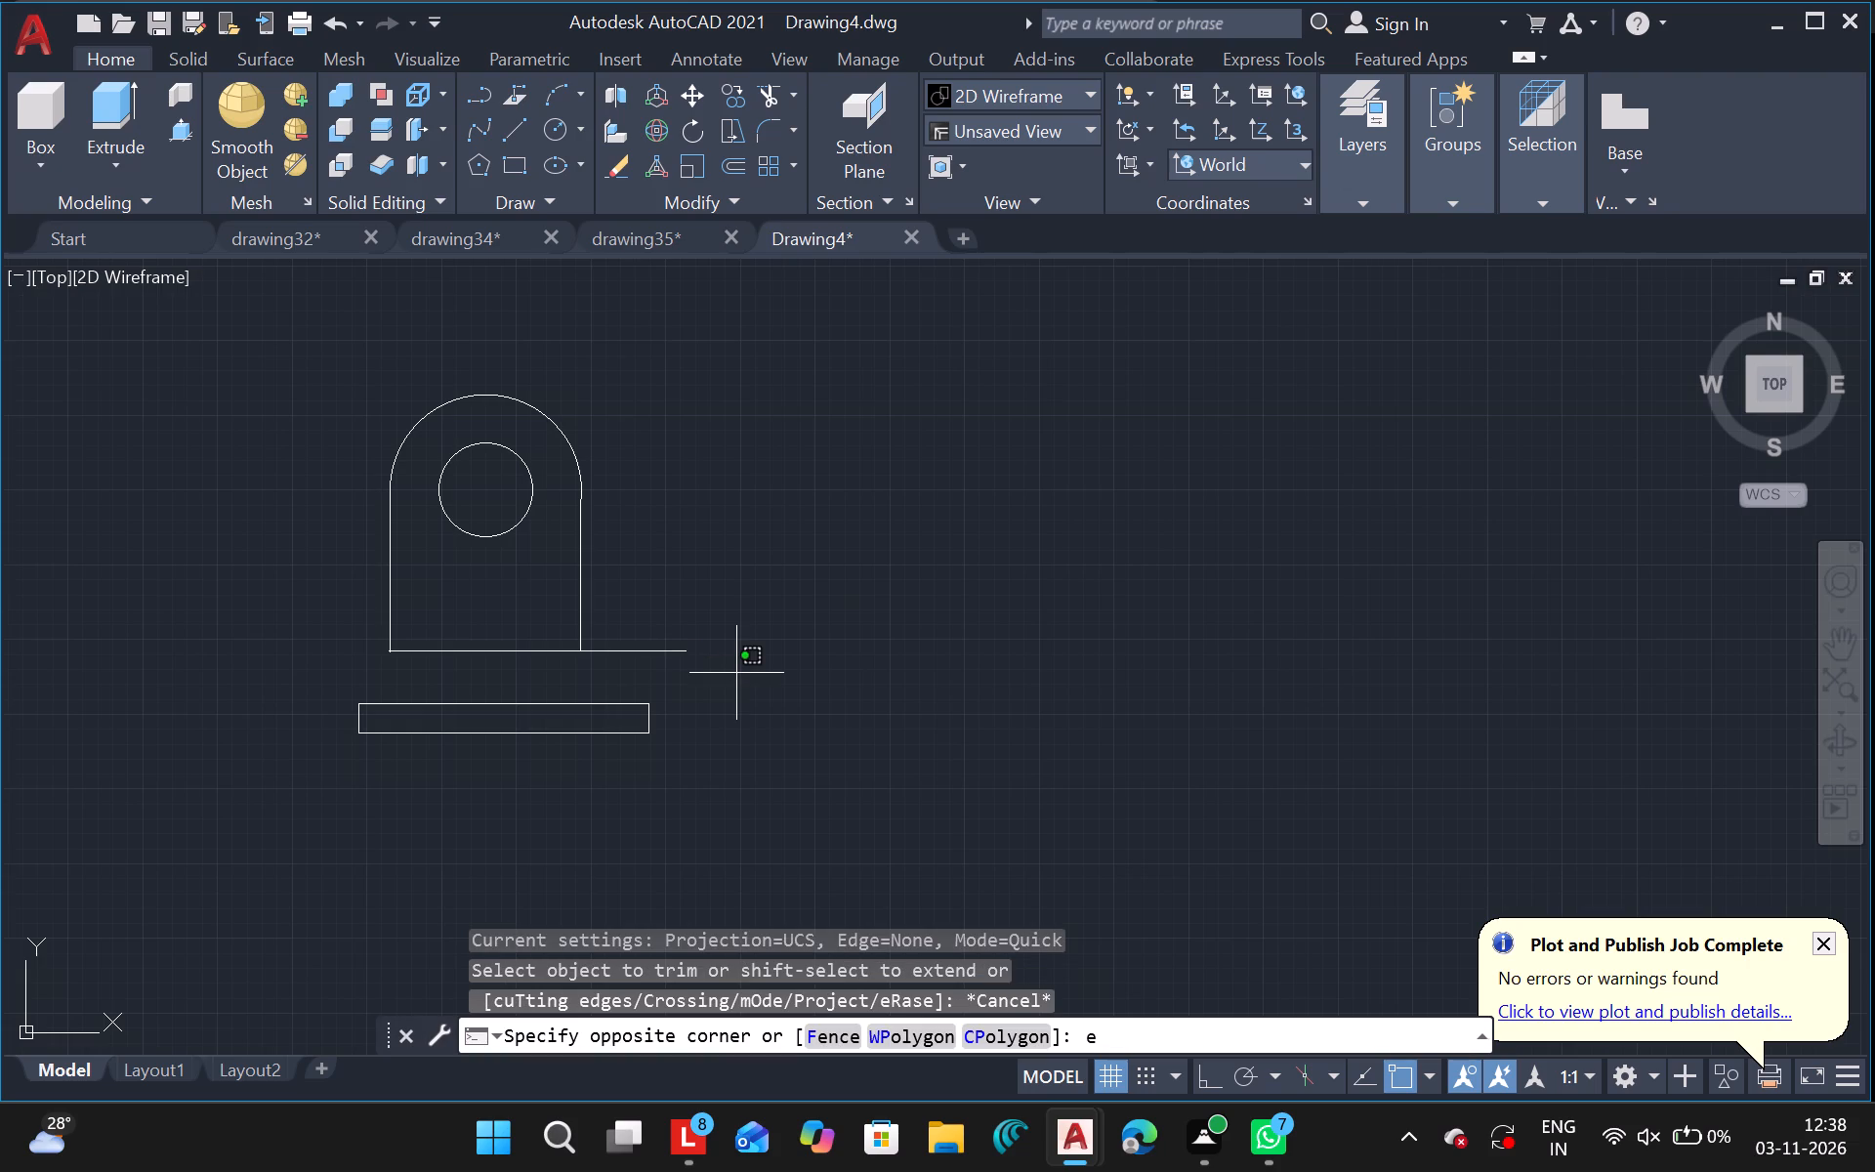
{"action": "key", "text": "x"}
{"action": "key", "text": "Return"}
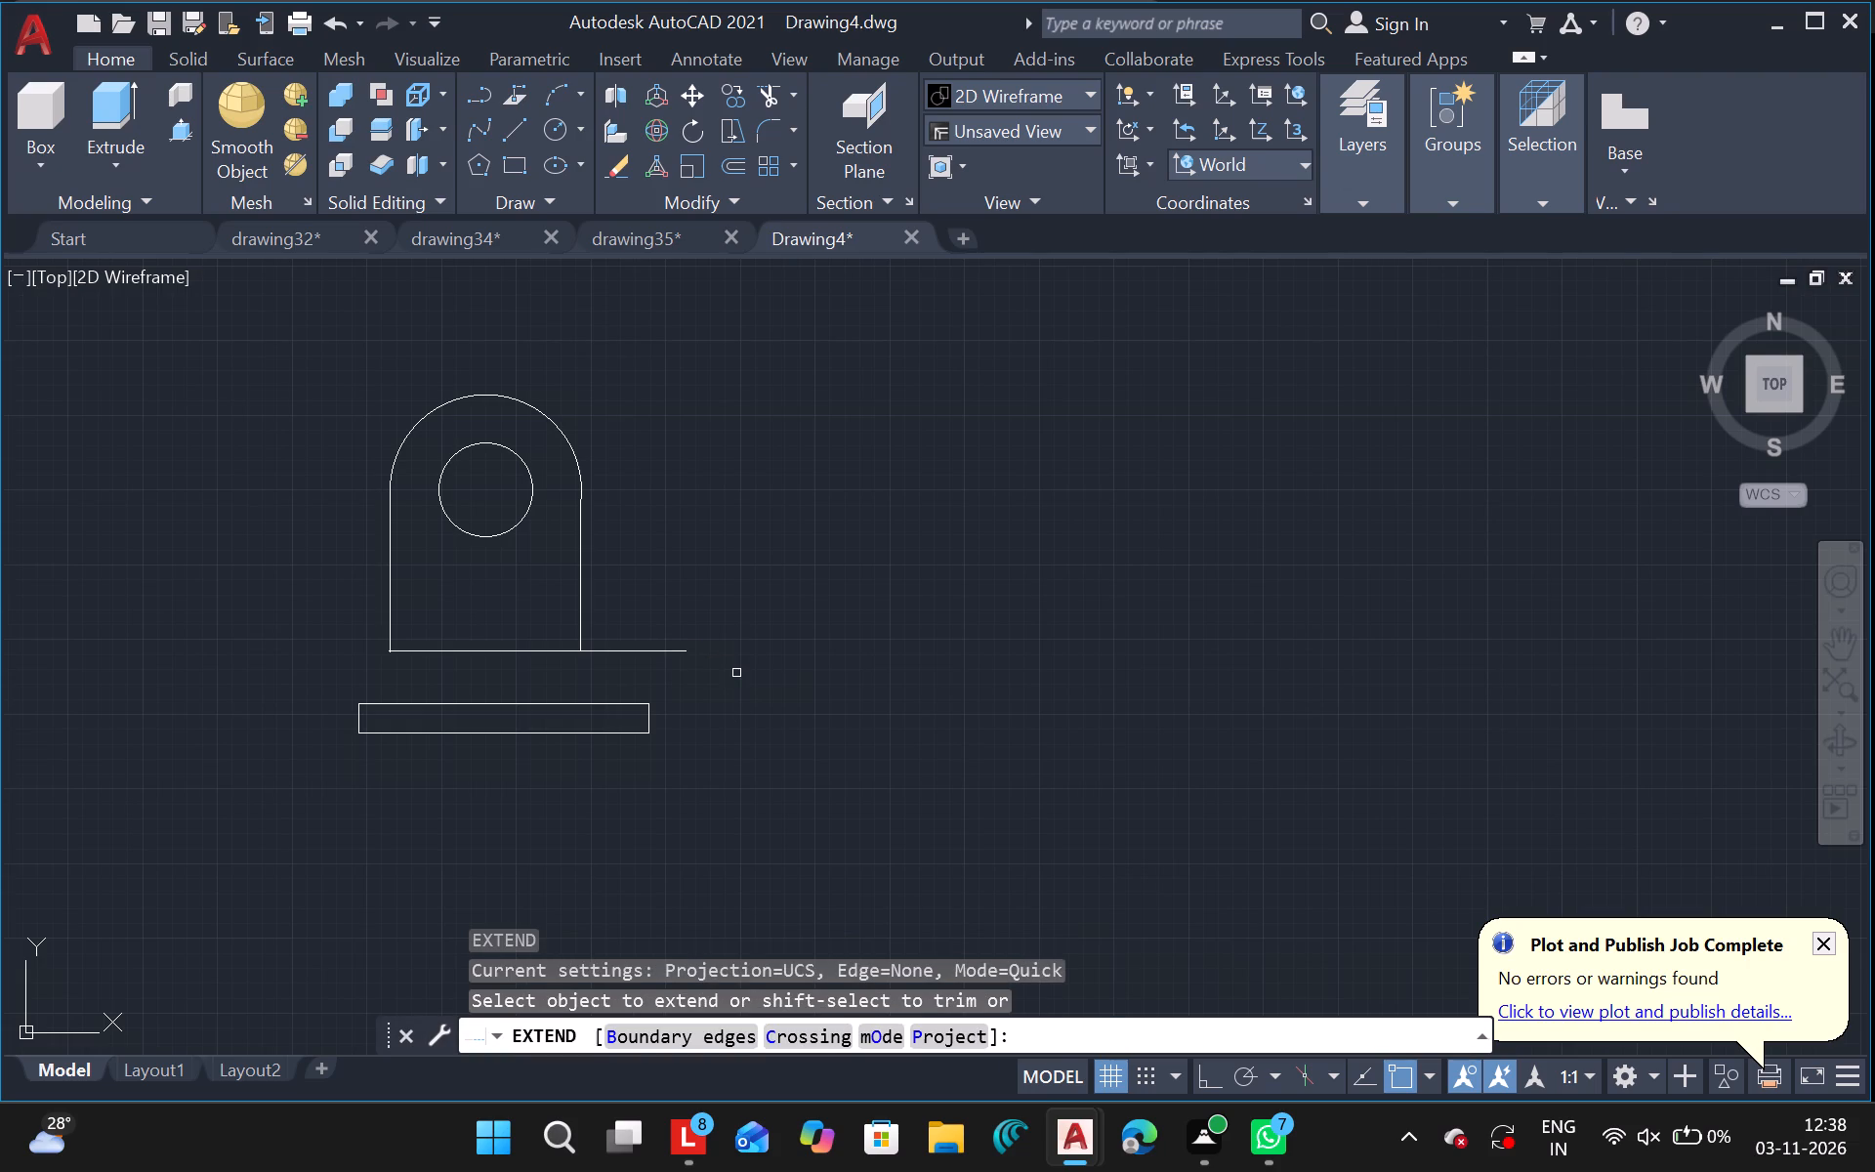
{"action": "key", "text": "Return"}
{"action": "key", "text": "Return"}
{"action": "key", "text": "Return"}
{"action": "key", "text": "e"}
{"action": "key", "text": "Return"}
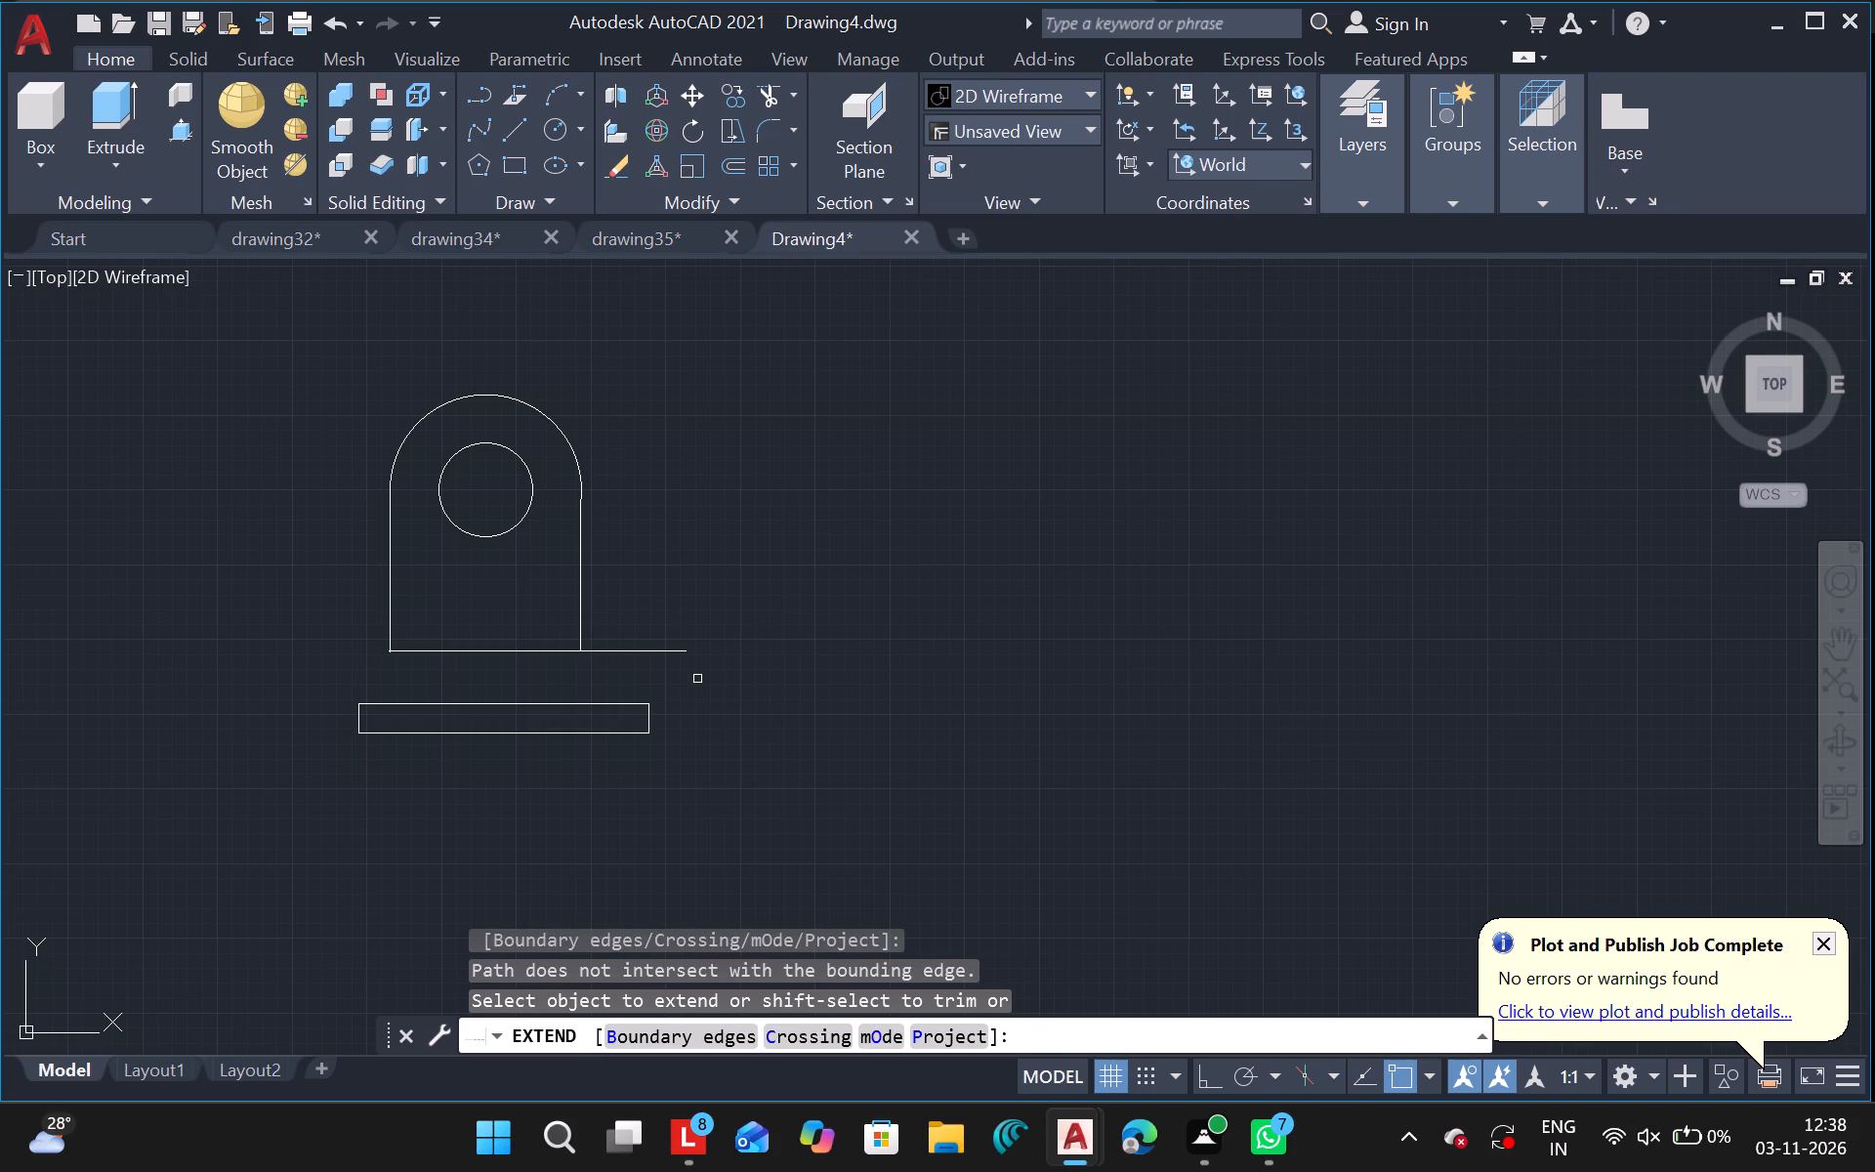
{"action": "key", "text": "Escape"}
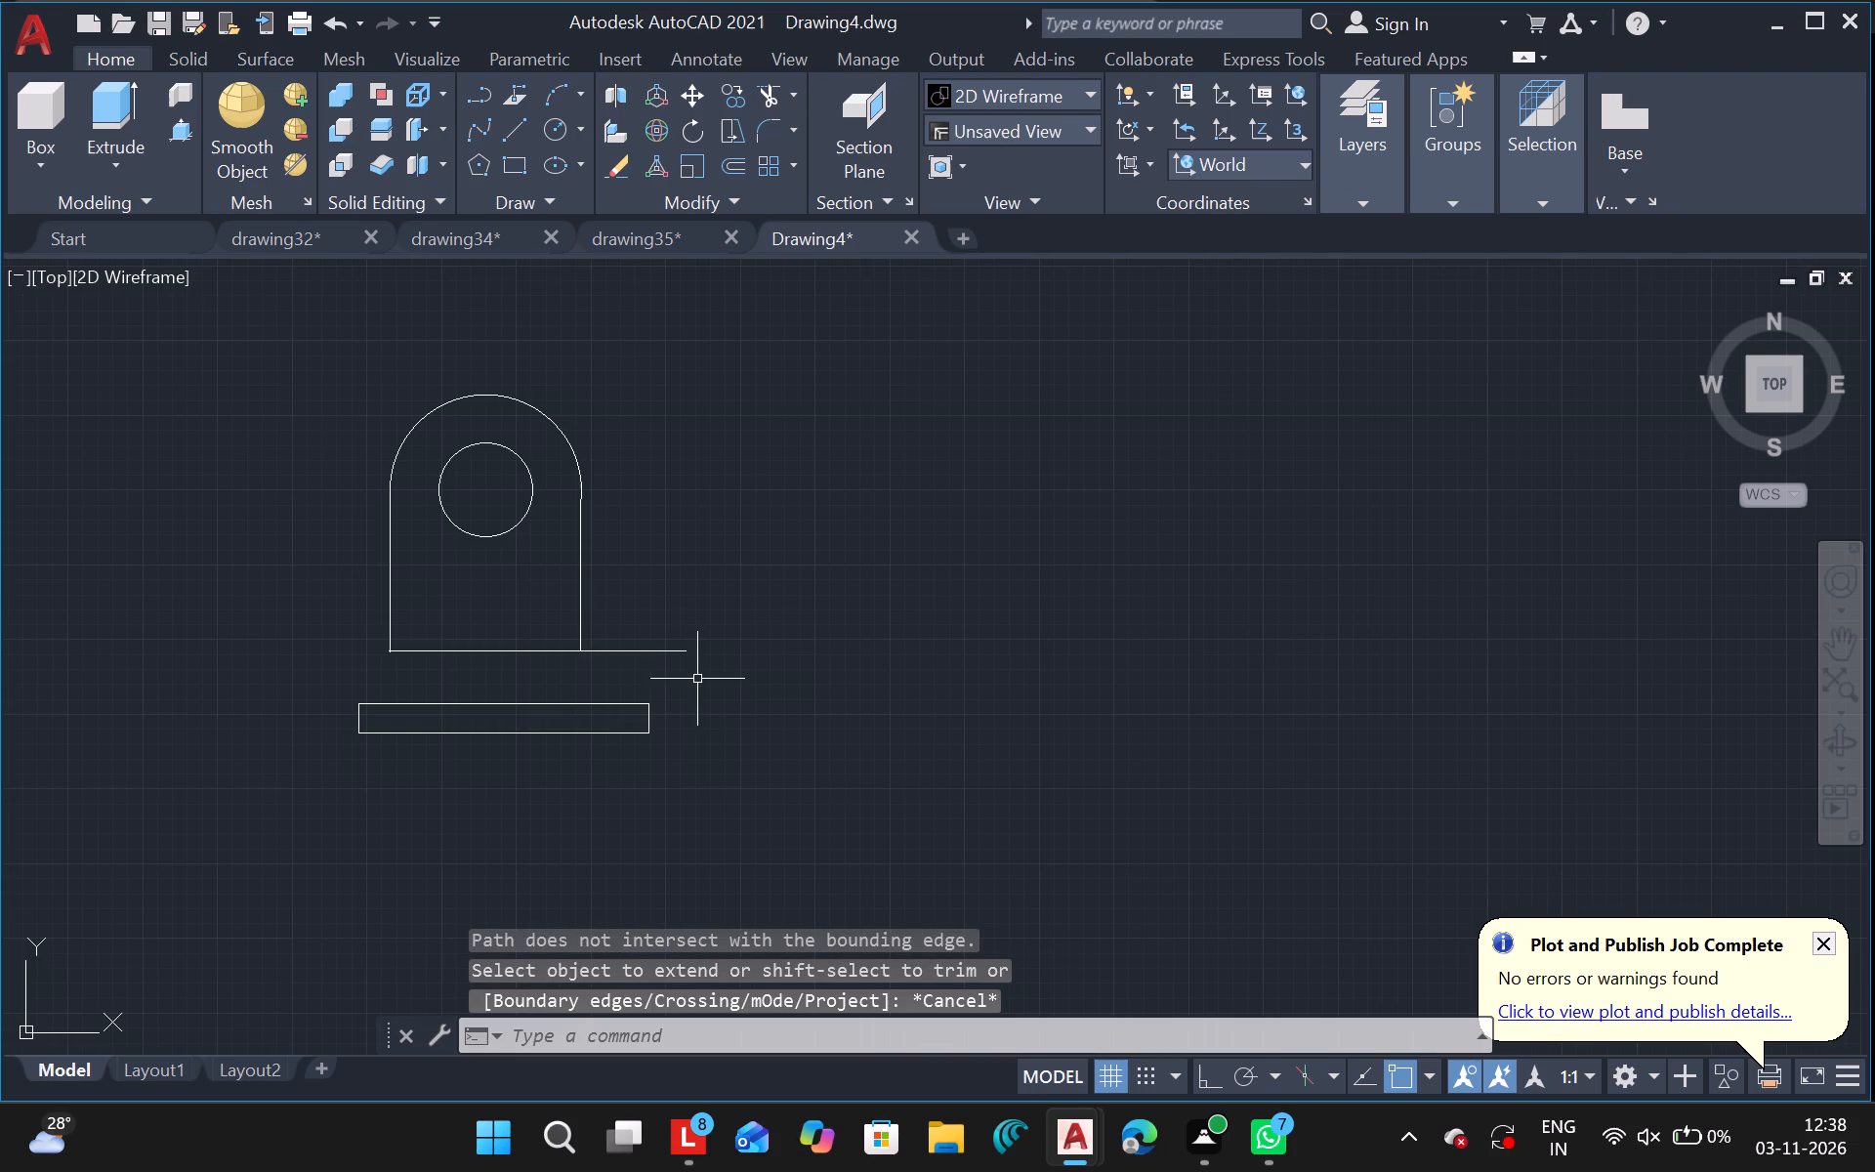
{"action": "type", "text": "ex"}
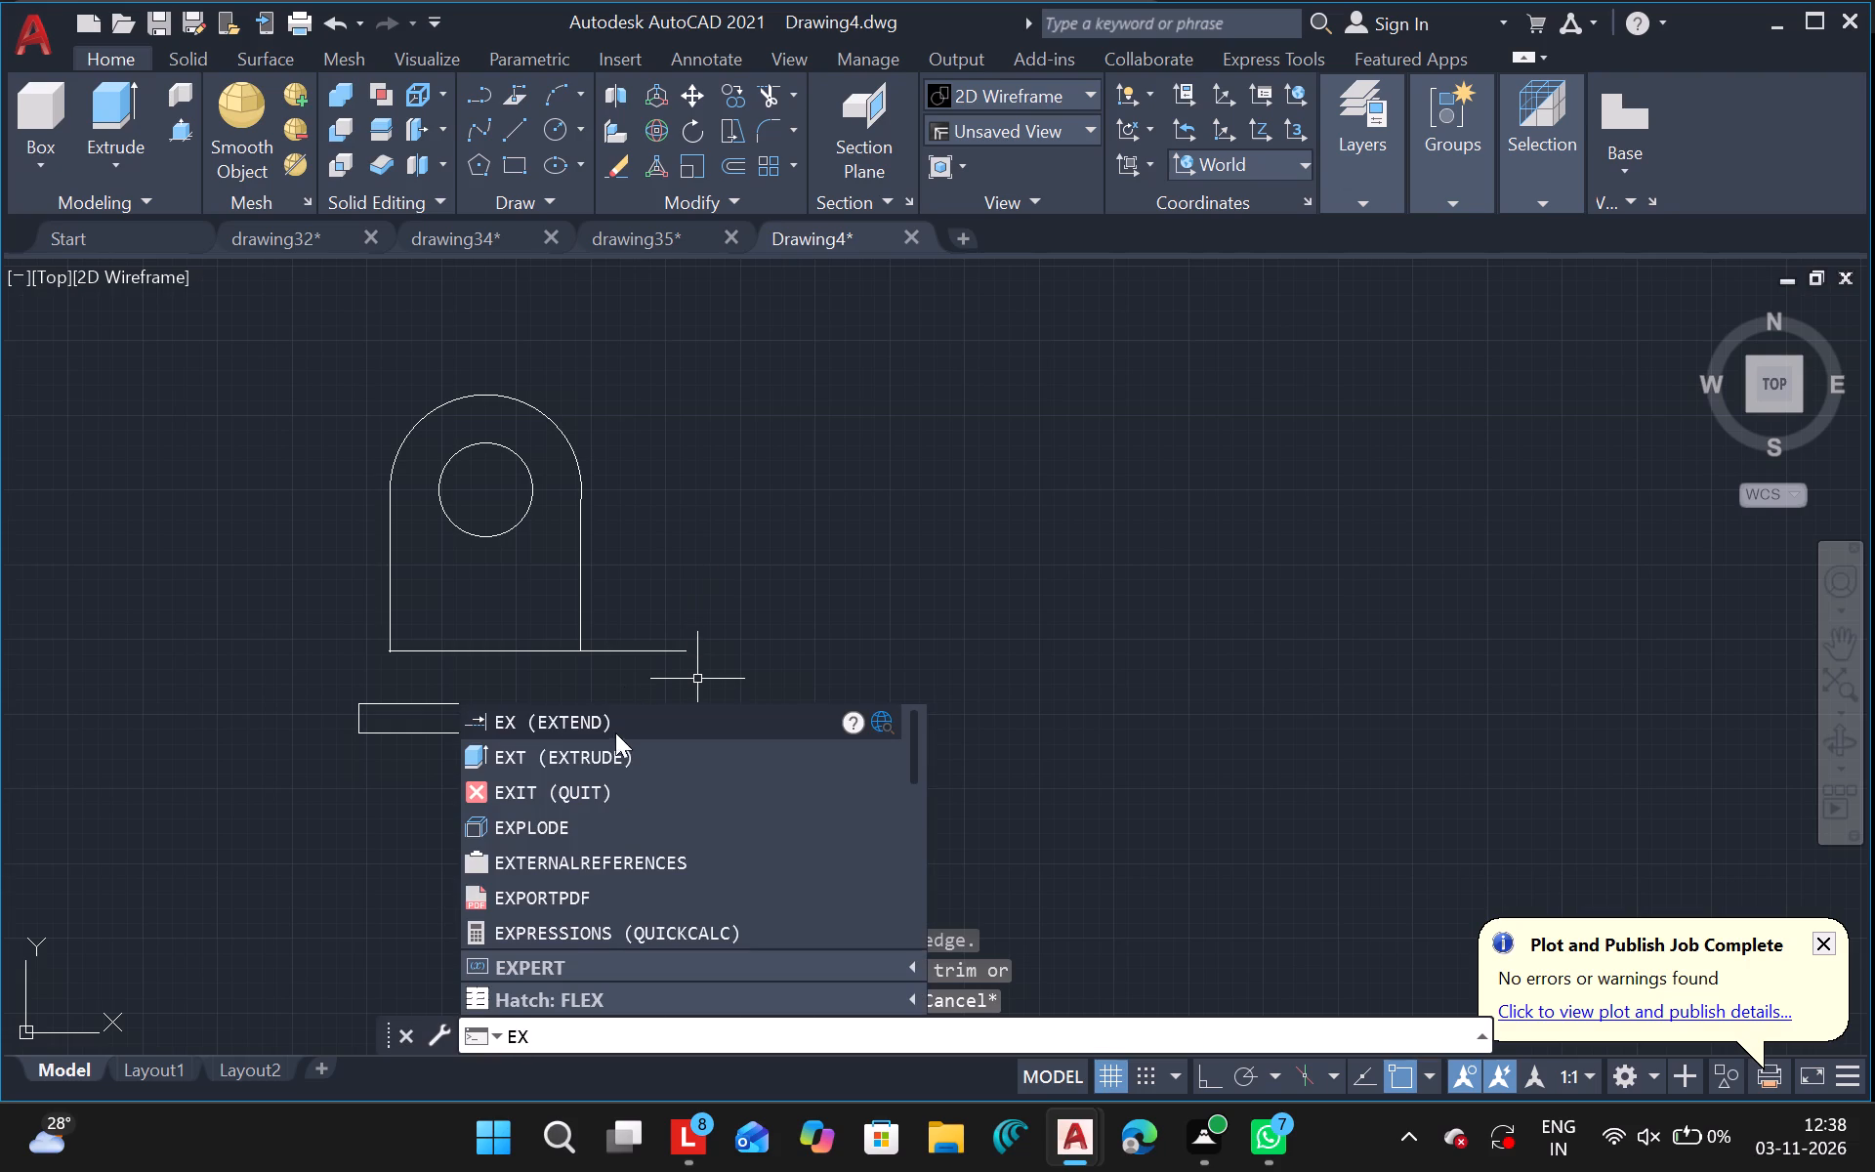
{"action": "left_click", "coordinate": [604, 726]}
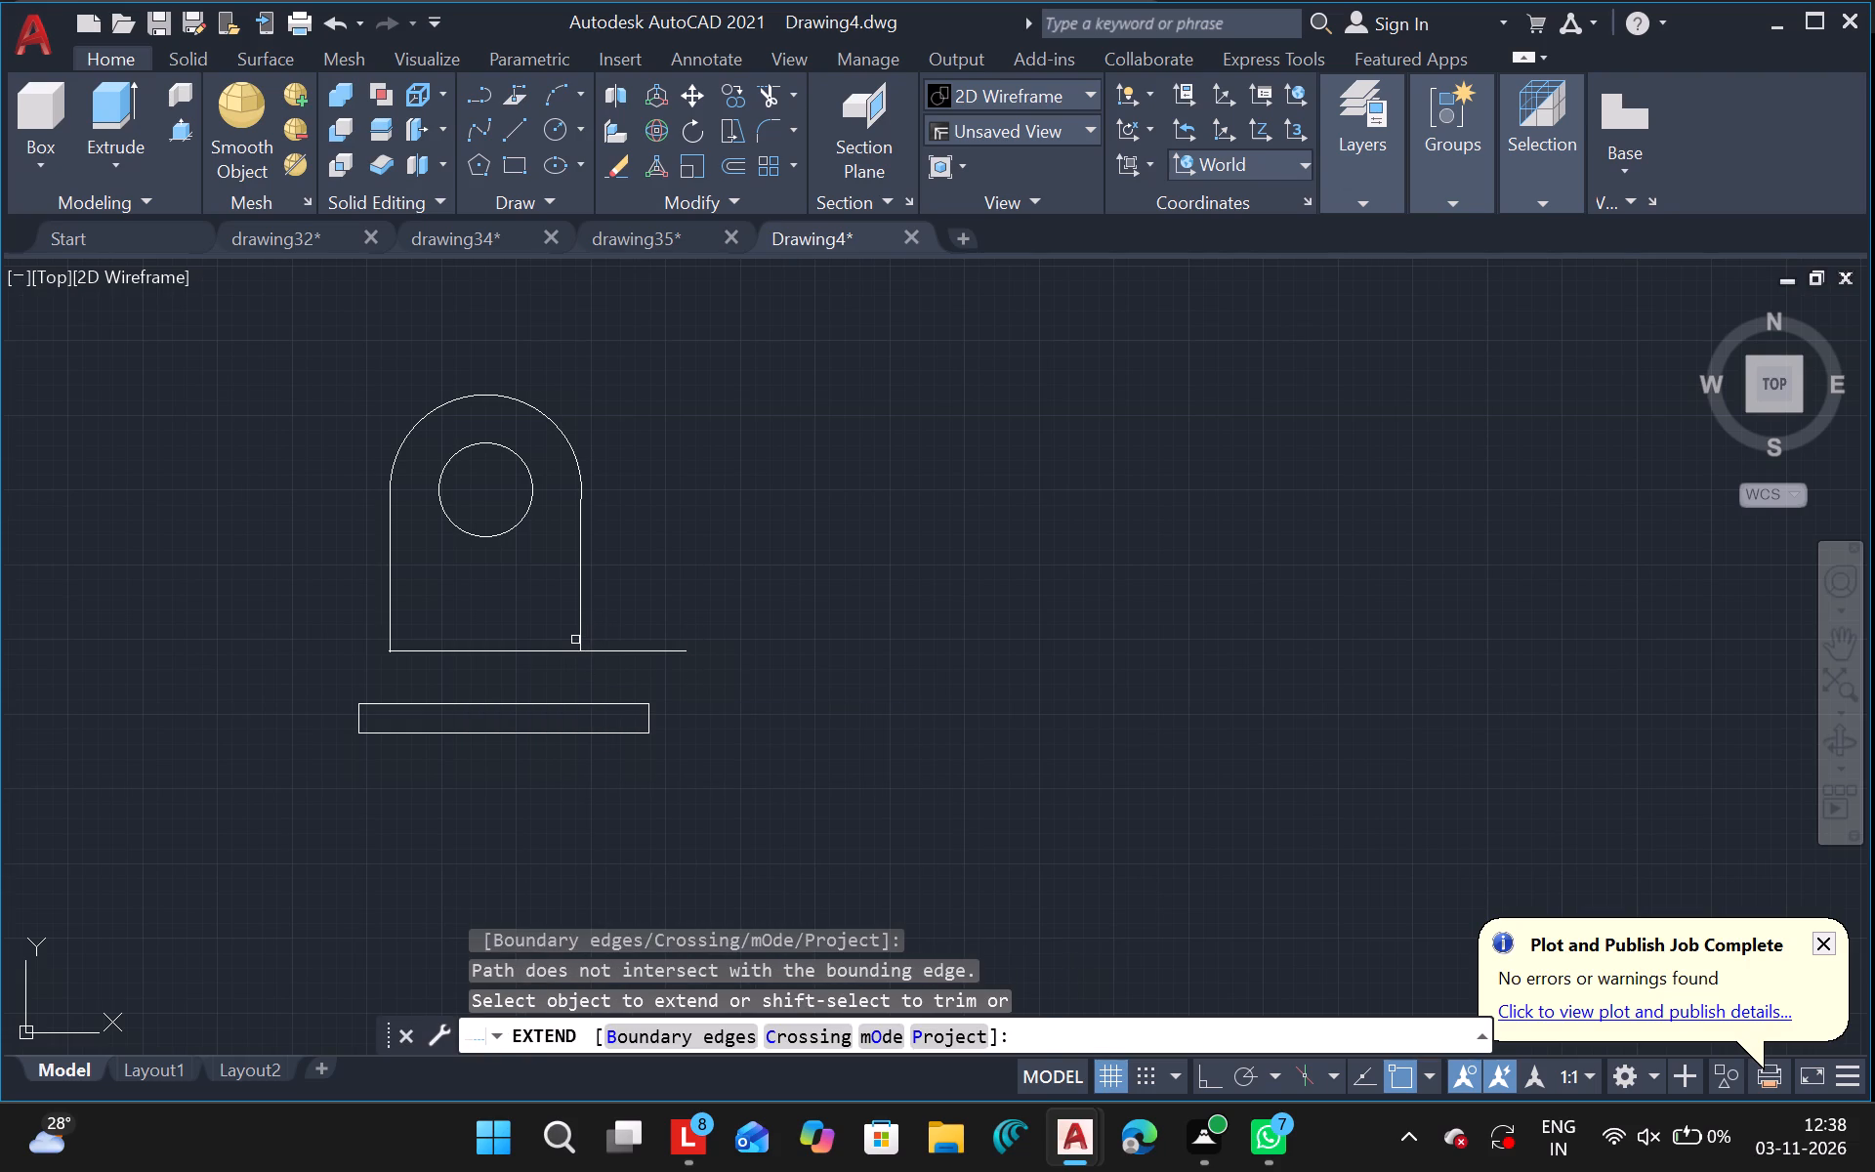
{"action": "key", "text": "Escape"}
Extend the lower end of the body's right vertical line to the horizontal bottom line.
{"action": "type", "text": "ex"}
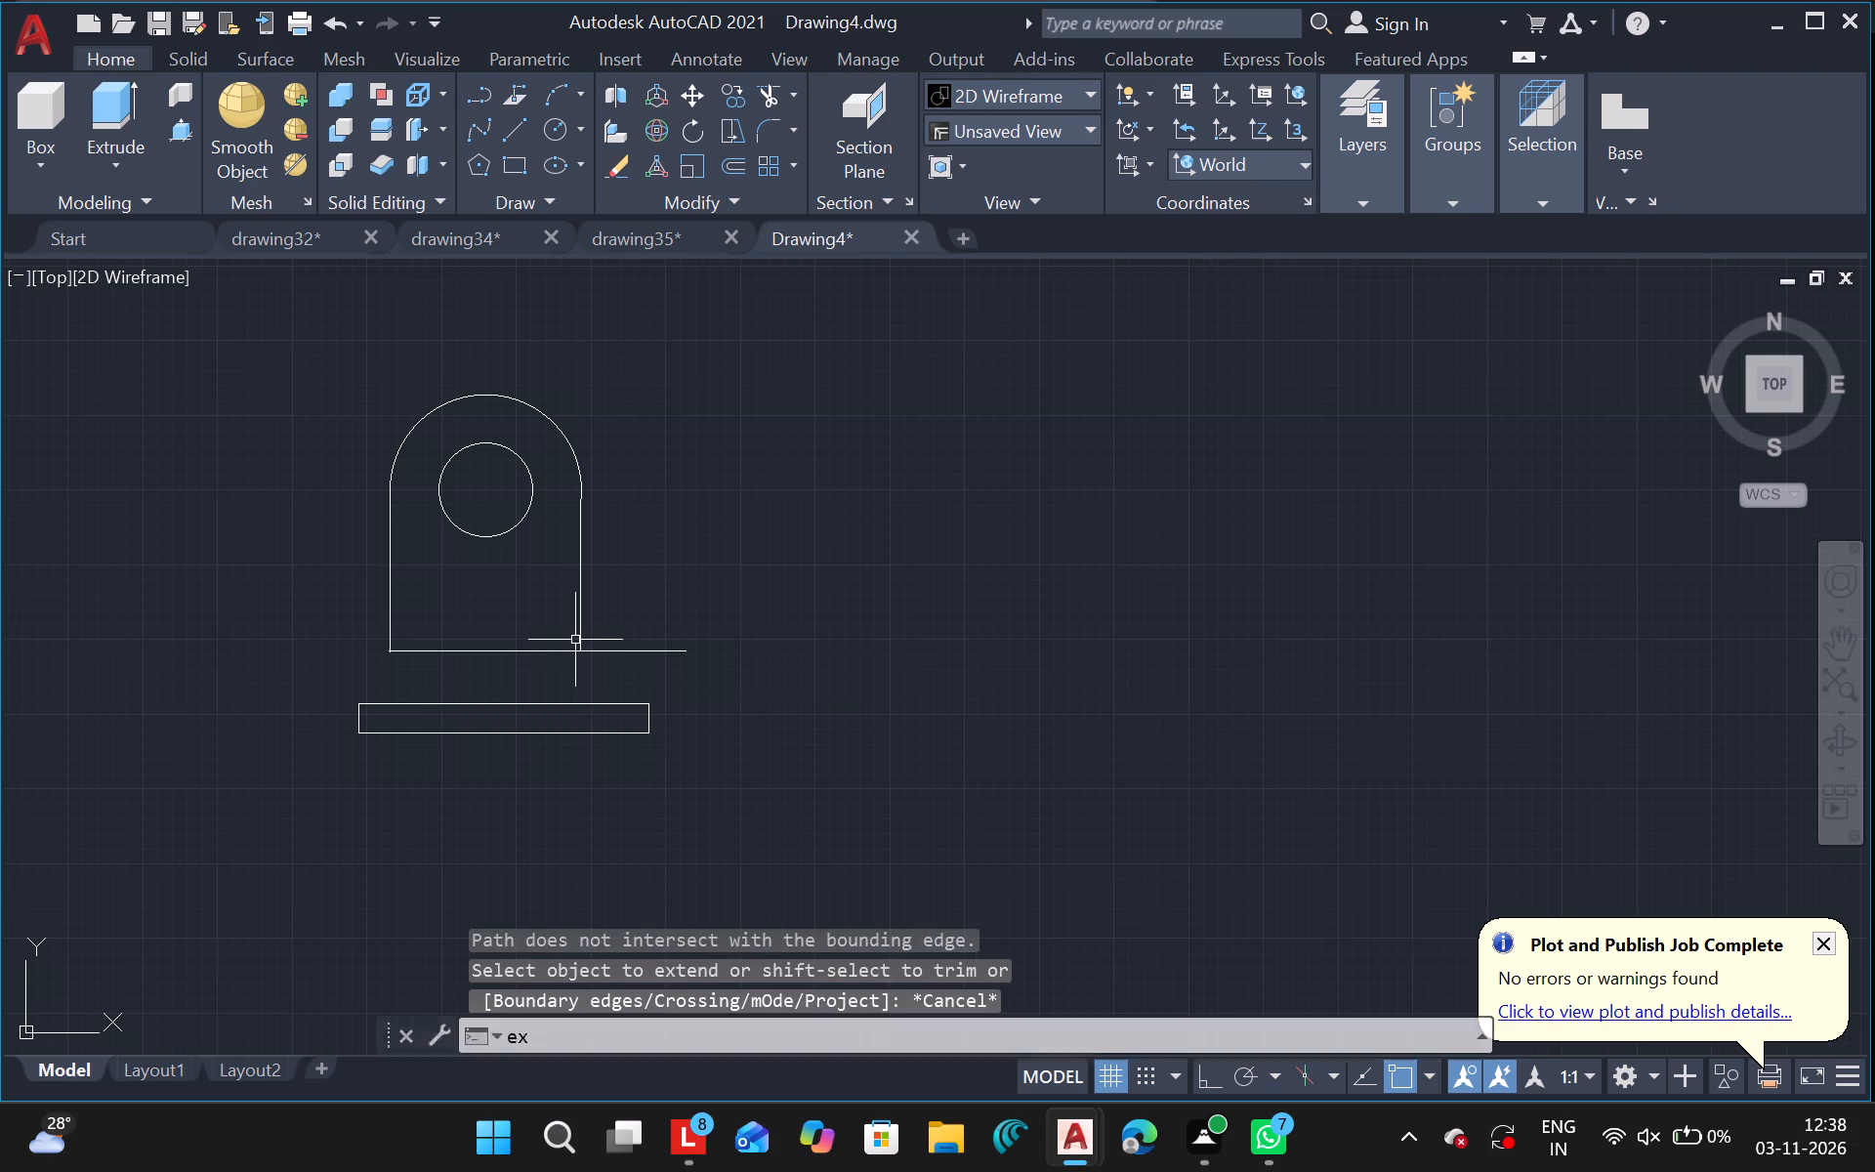
{"action": "left_click", "coordinate": [570, 723]}
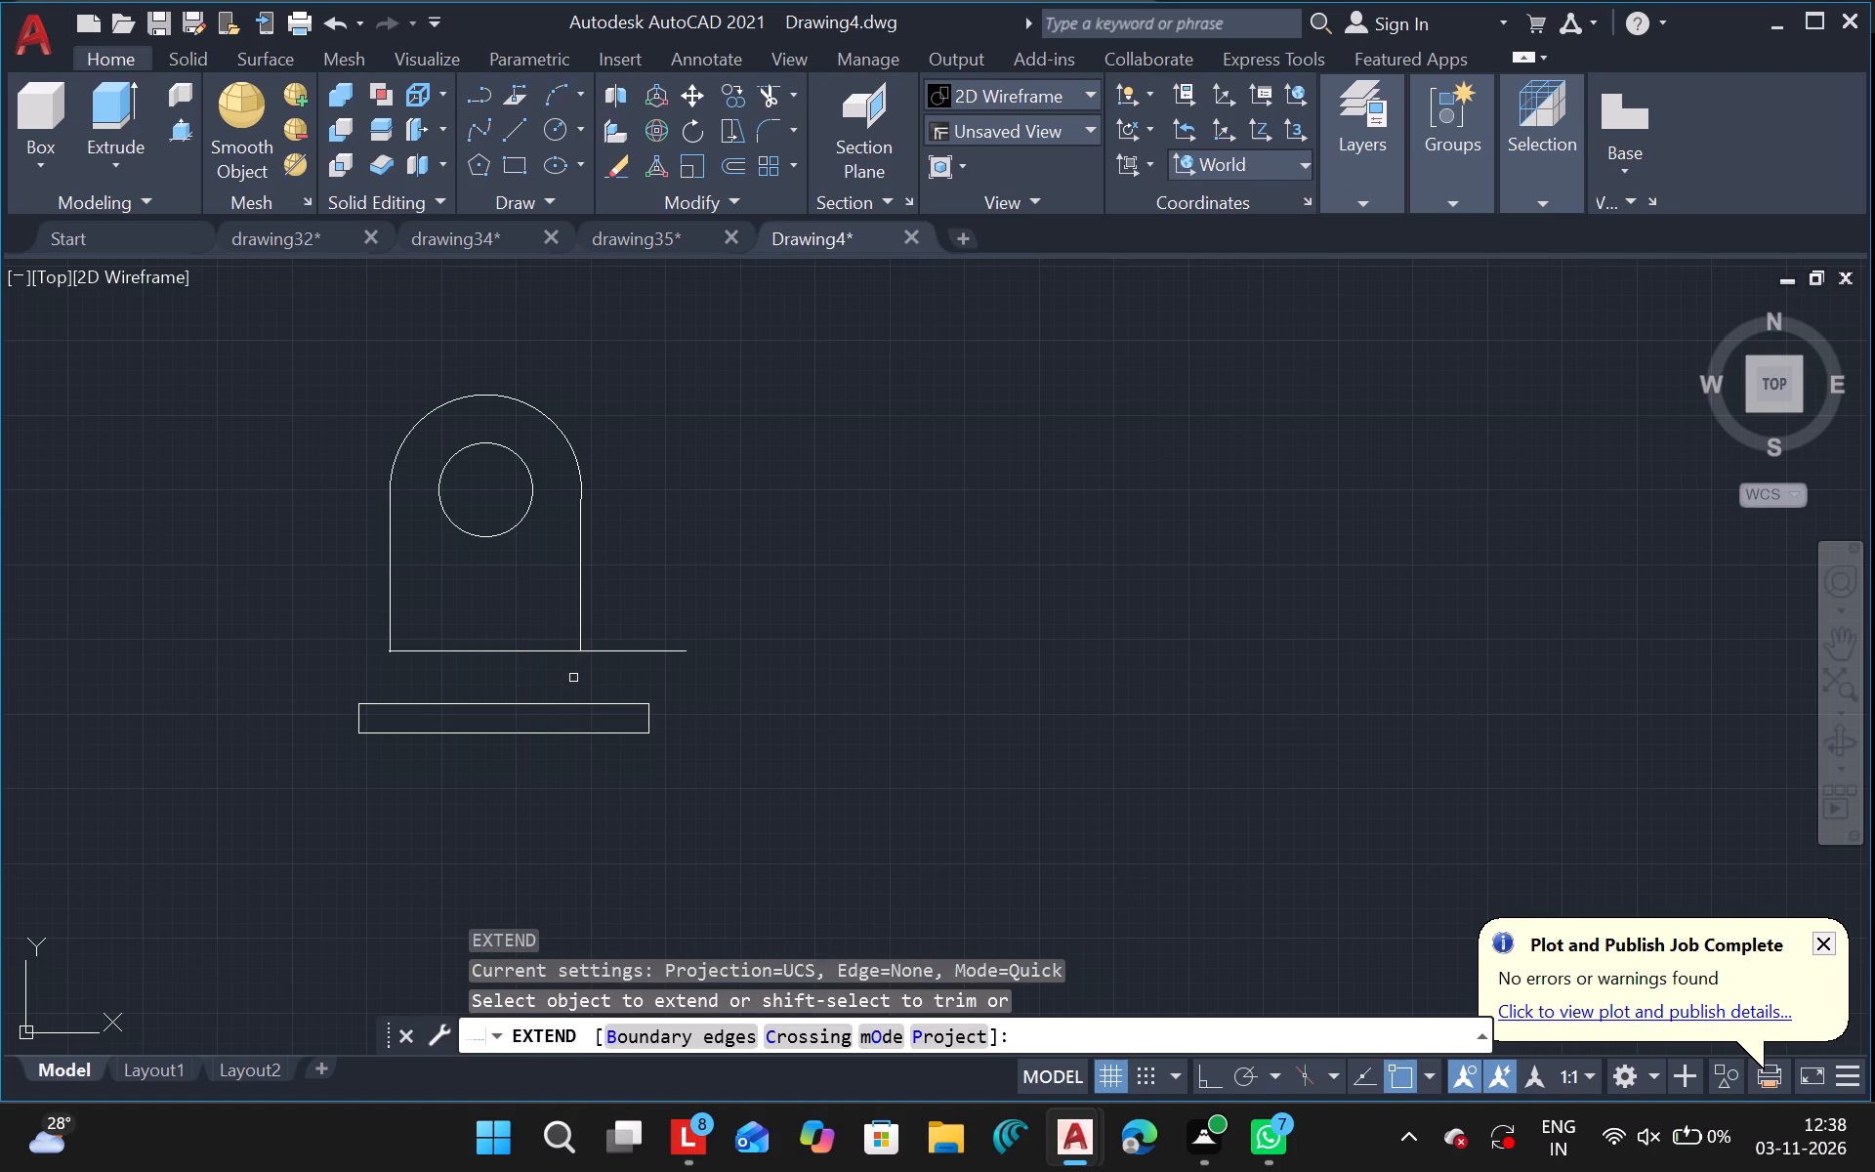
{"action": "left_click", "coordinate": [577, 637]}
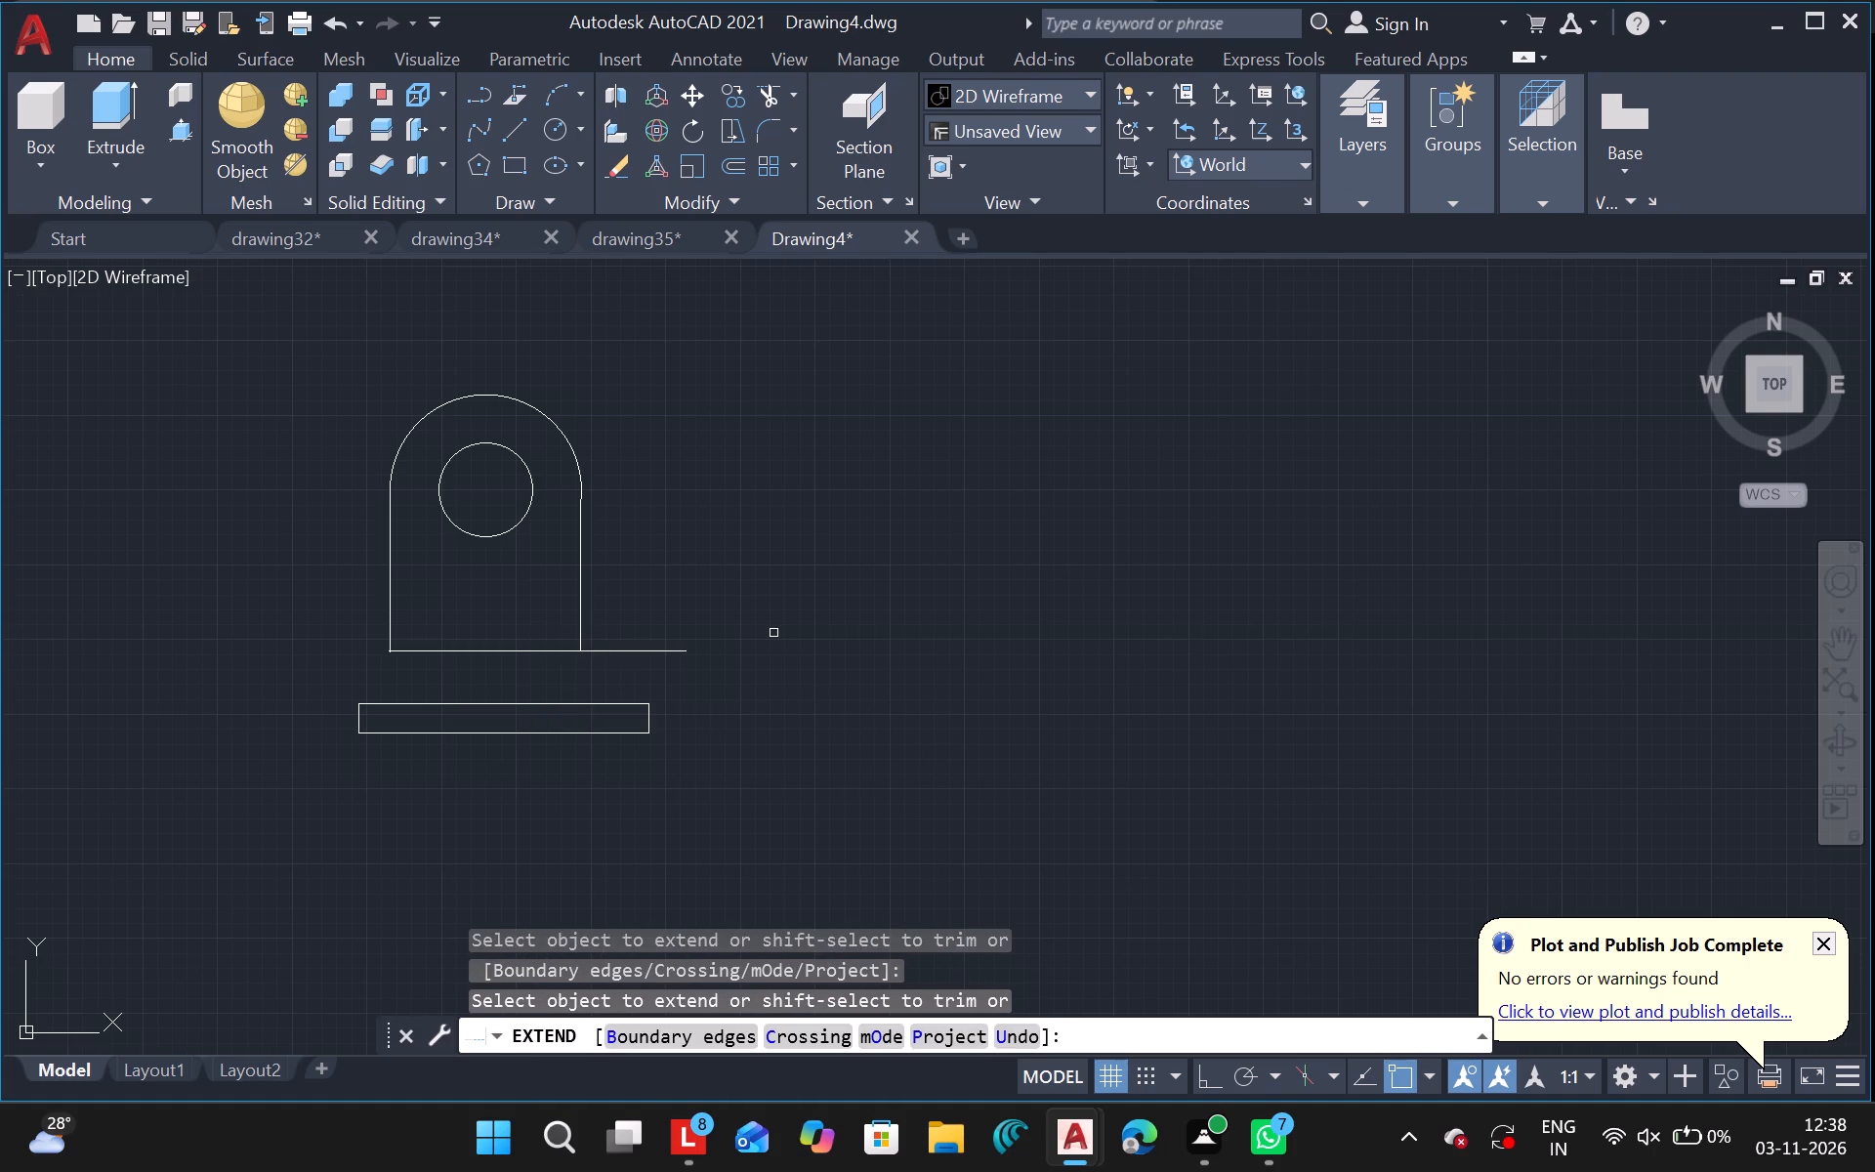
{"action": "key", "text": "Escape"}
Trim off the part of the horizontal bottom line that overhangs beyond the body's right vertical line.
{"action": "type", "text": "tr"}
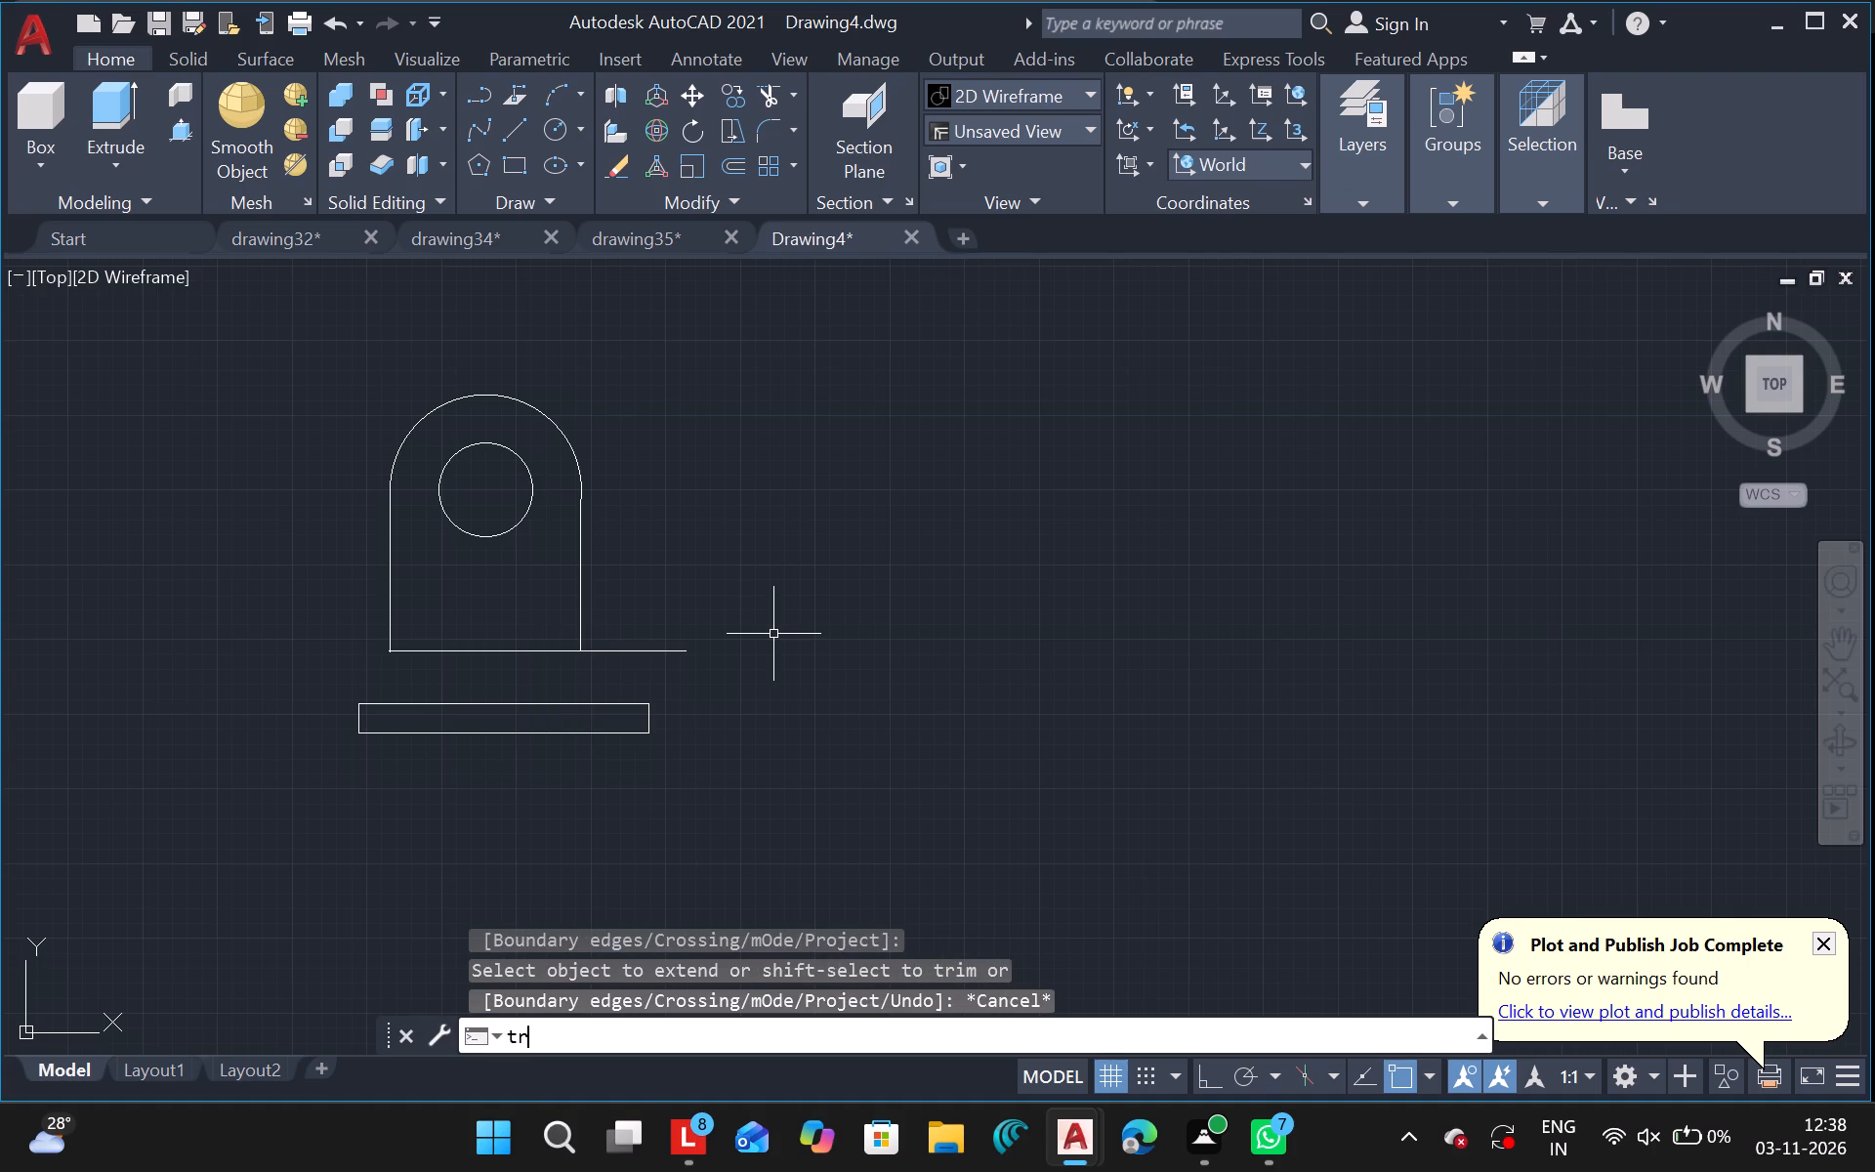
{"action": "left_click", "coordinate": [521, 757]}
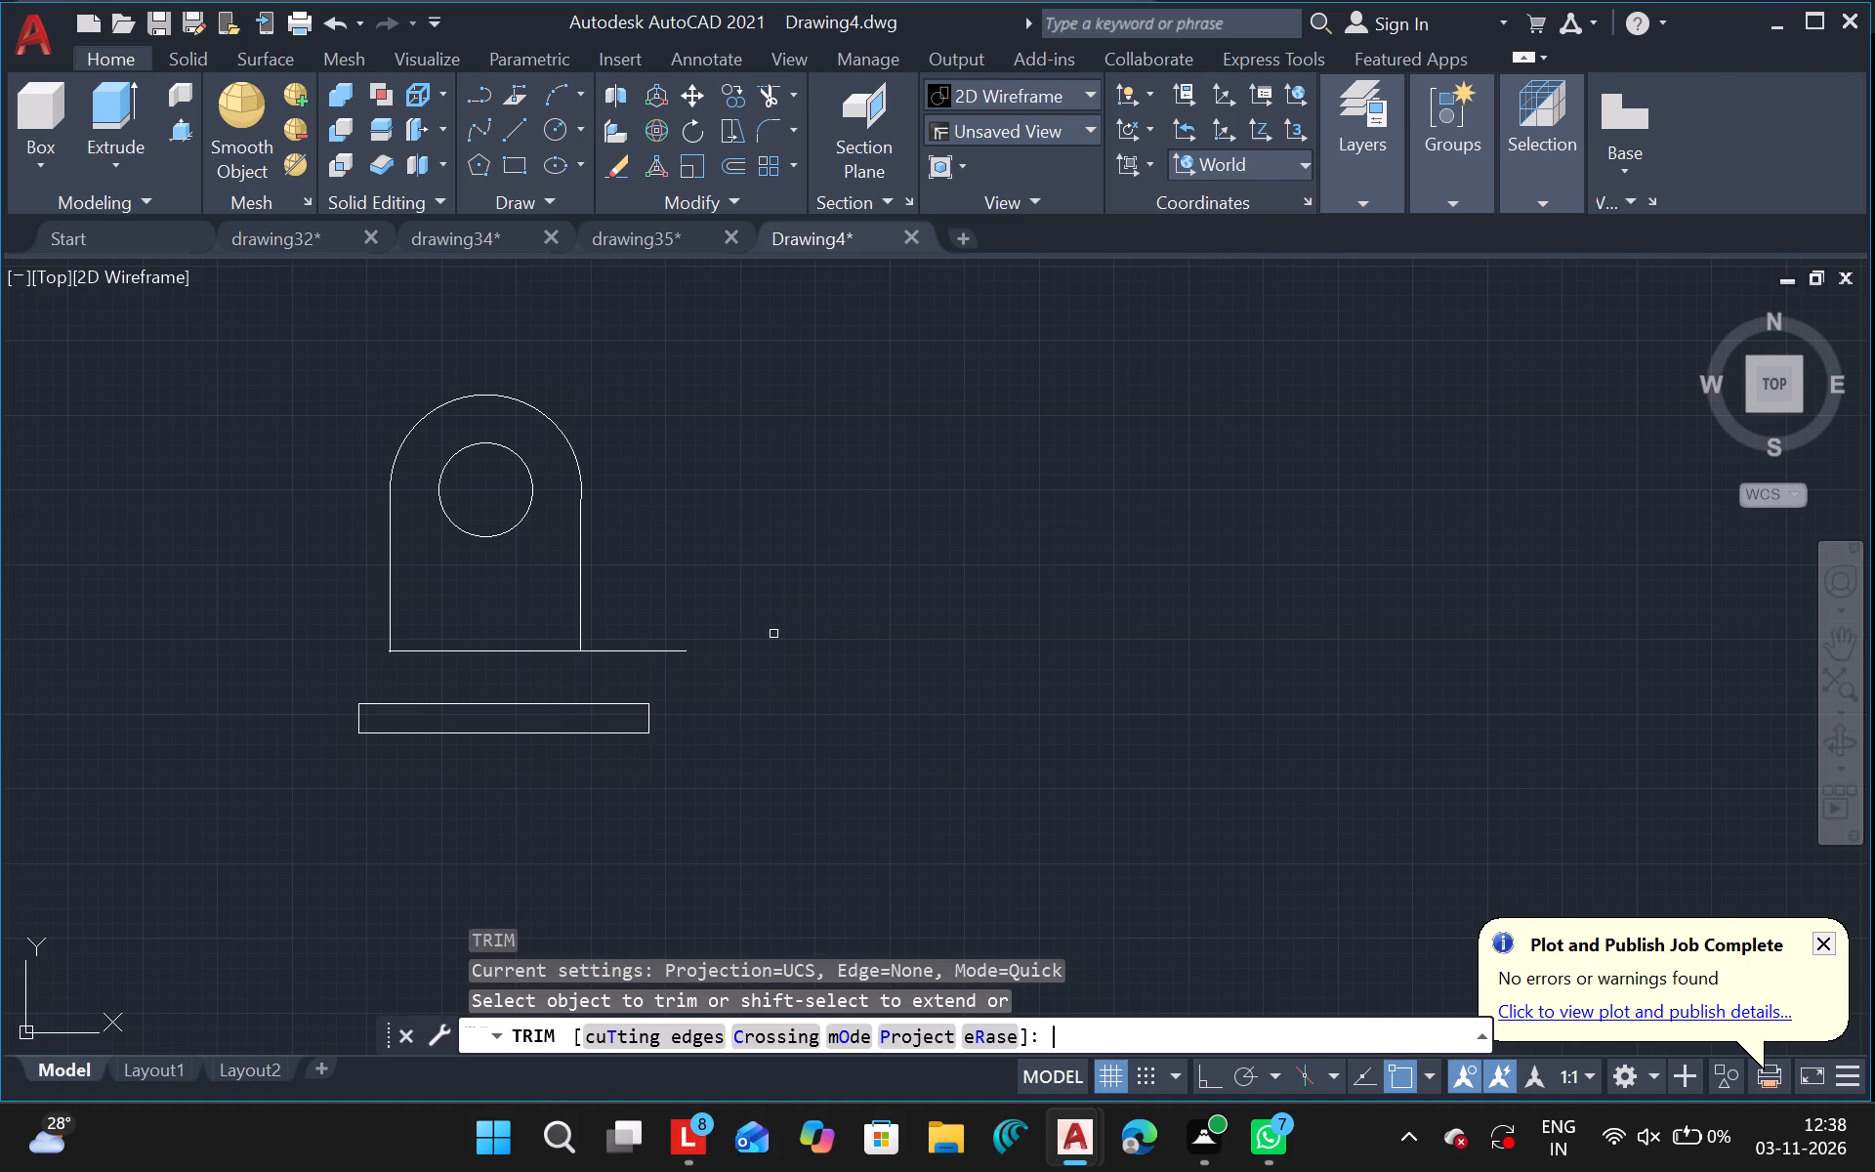
{"action": "left_click_drag", "start_coordinate": [624, 634], "coordinate": [621, 660]}
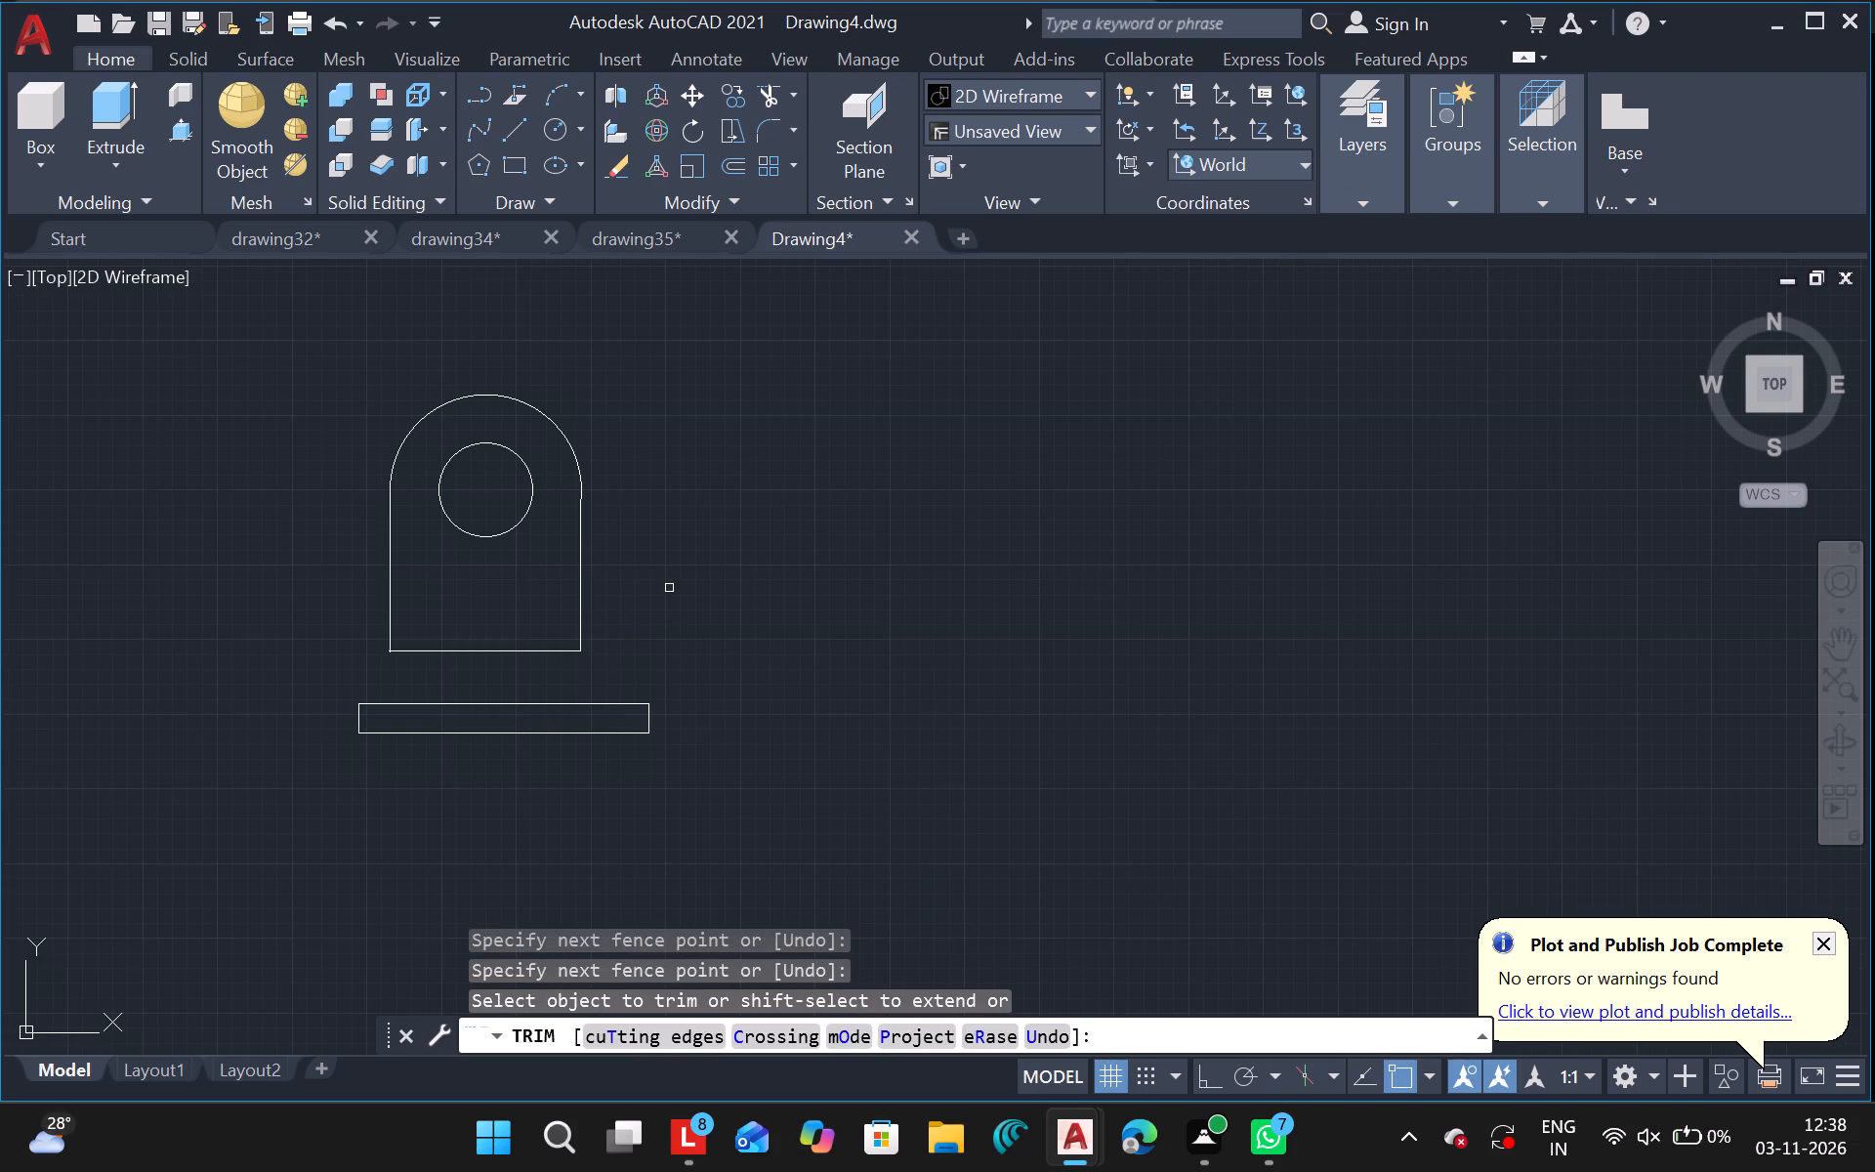
{"action": "key", "text": "Escape"}
Copy the base rectangle a short distance to the left and very slightly down, overlapping the original.
{"action": "left_click_drag", "start_coordinate": [259, 697], "coordinate": [399, 670]}
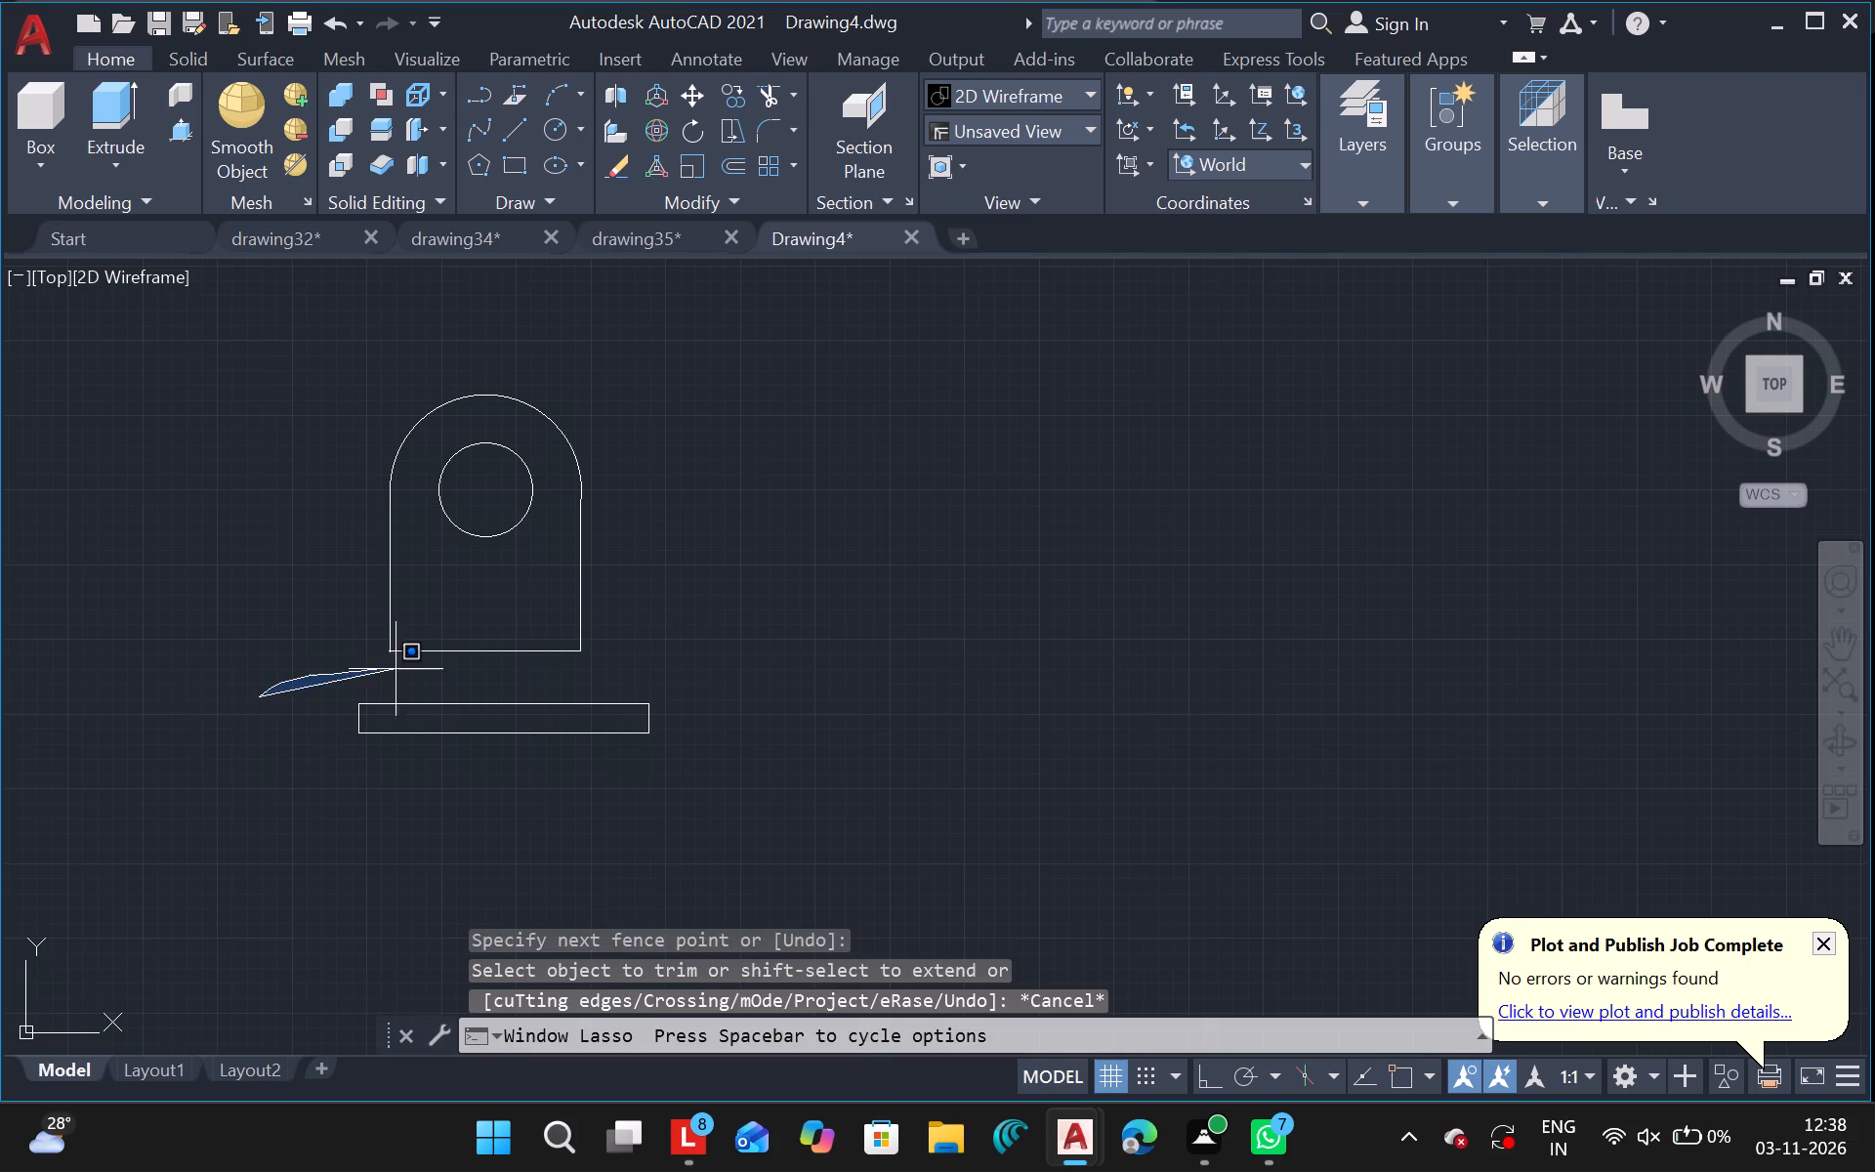
{"action": "left_click_drag", "start_coordinate": [399, 670], "coordinate": [234, 712]}
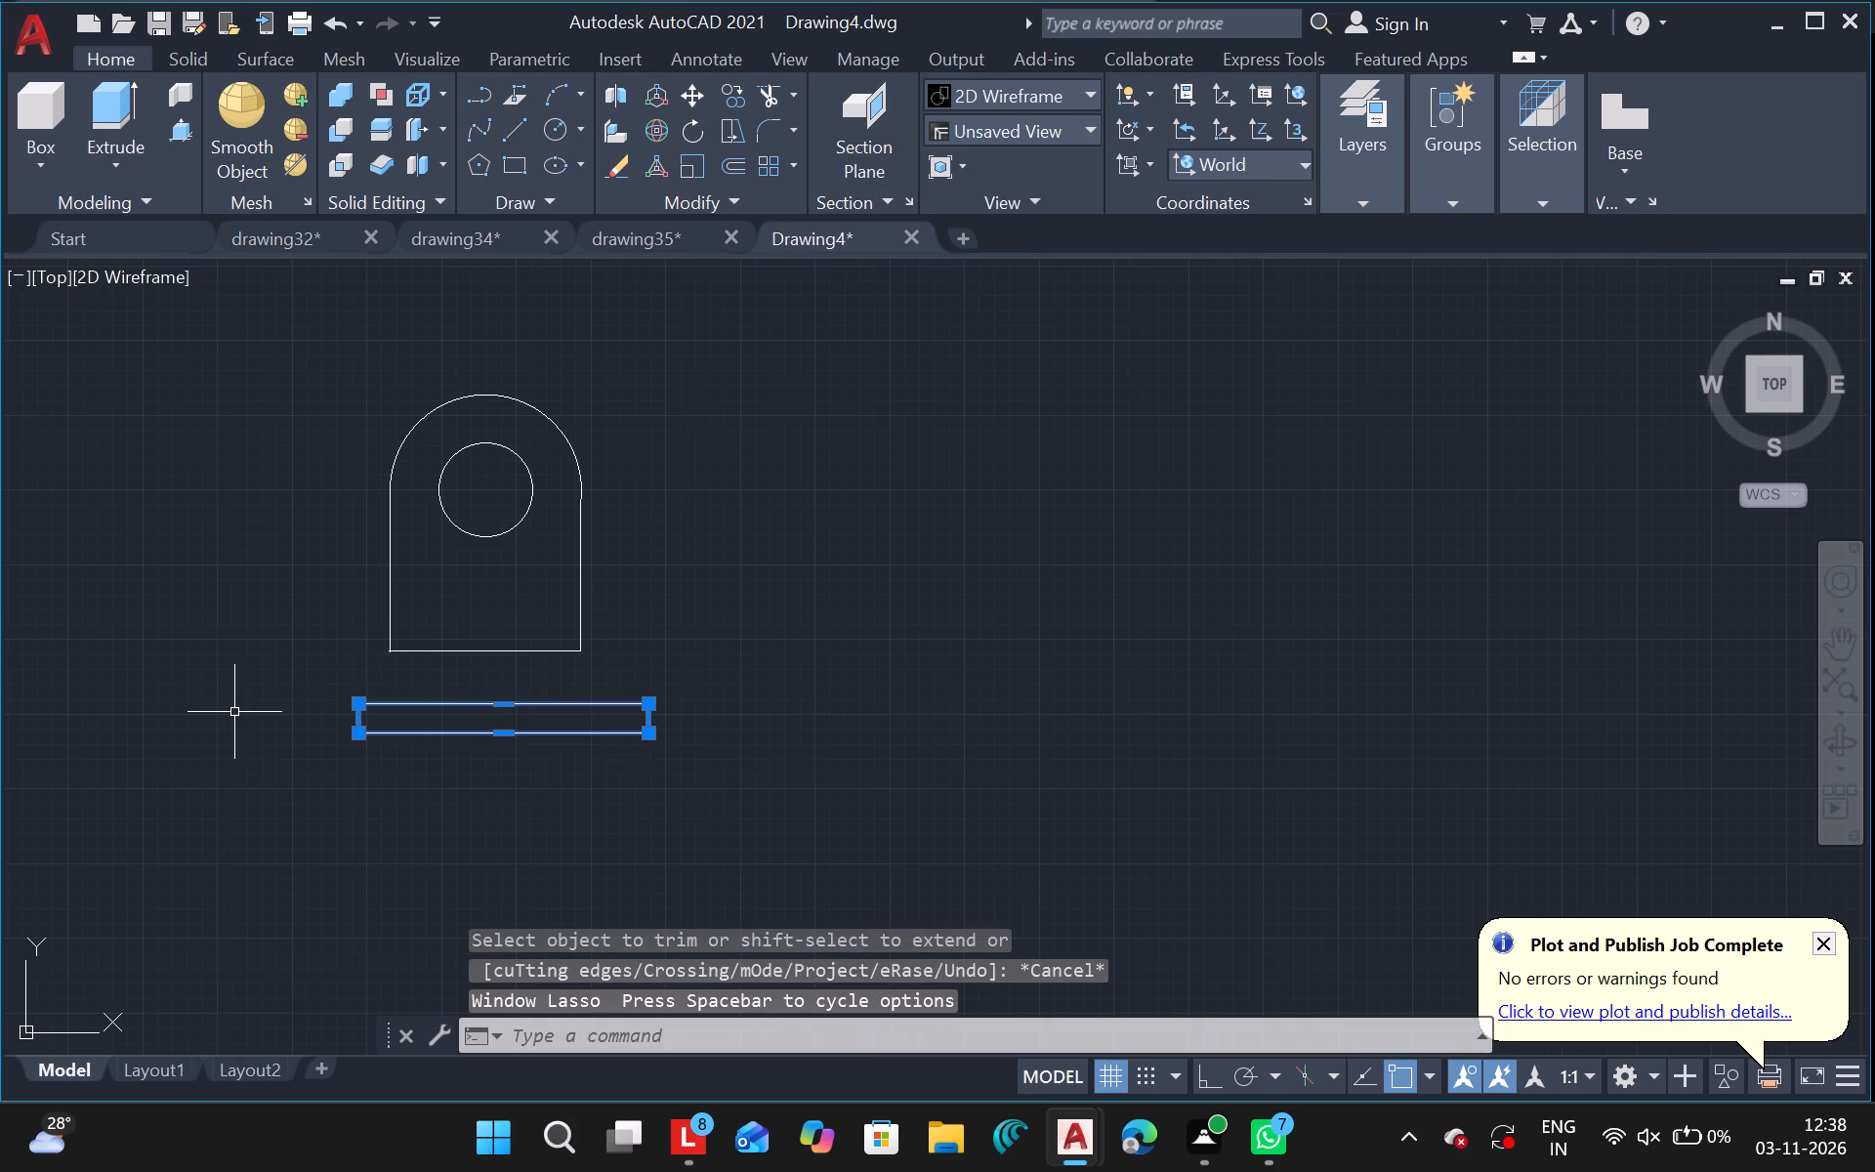
{"action": "type", "text": "co"}
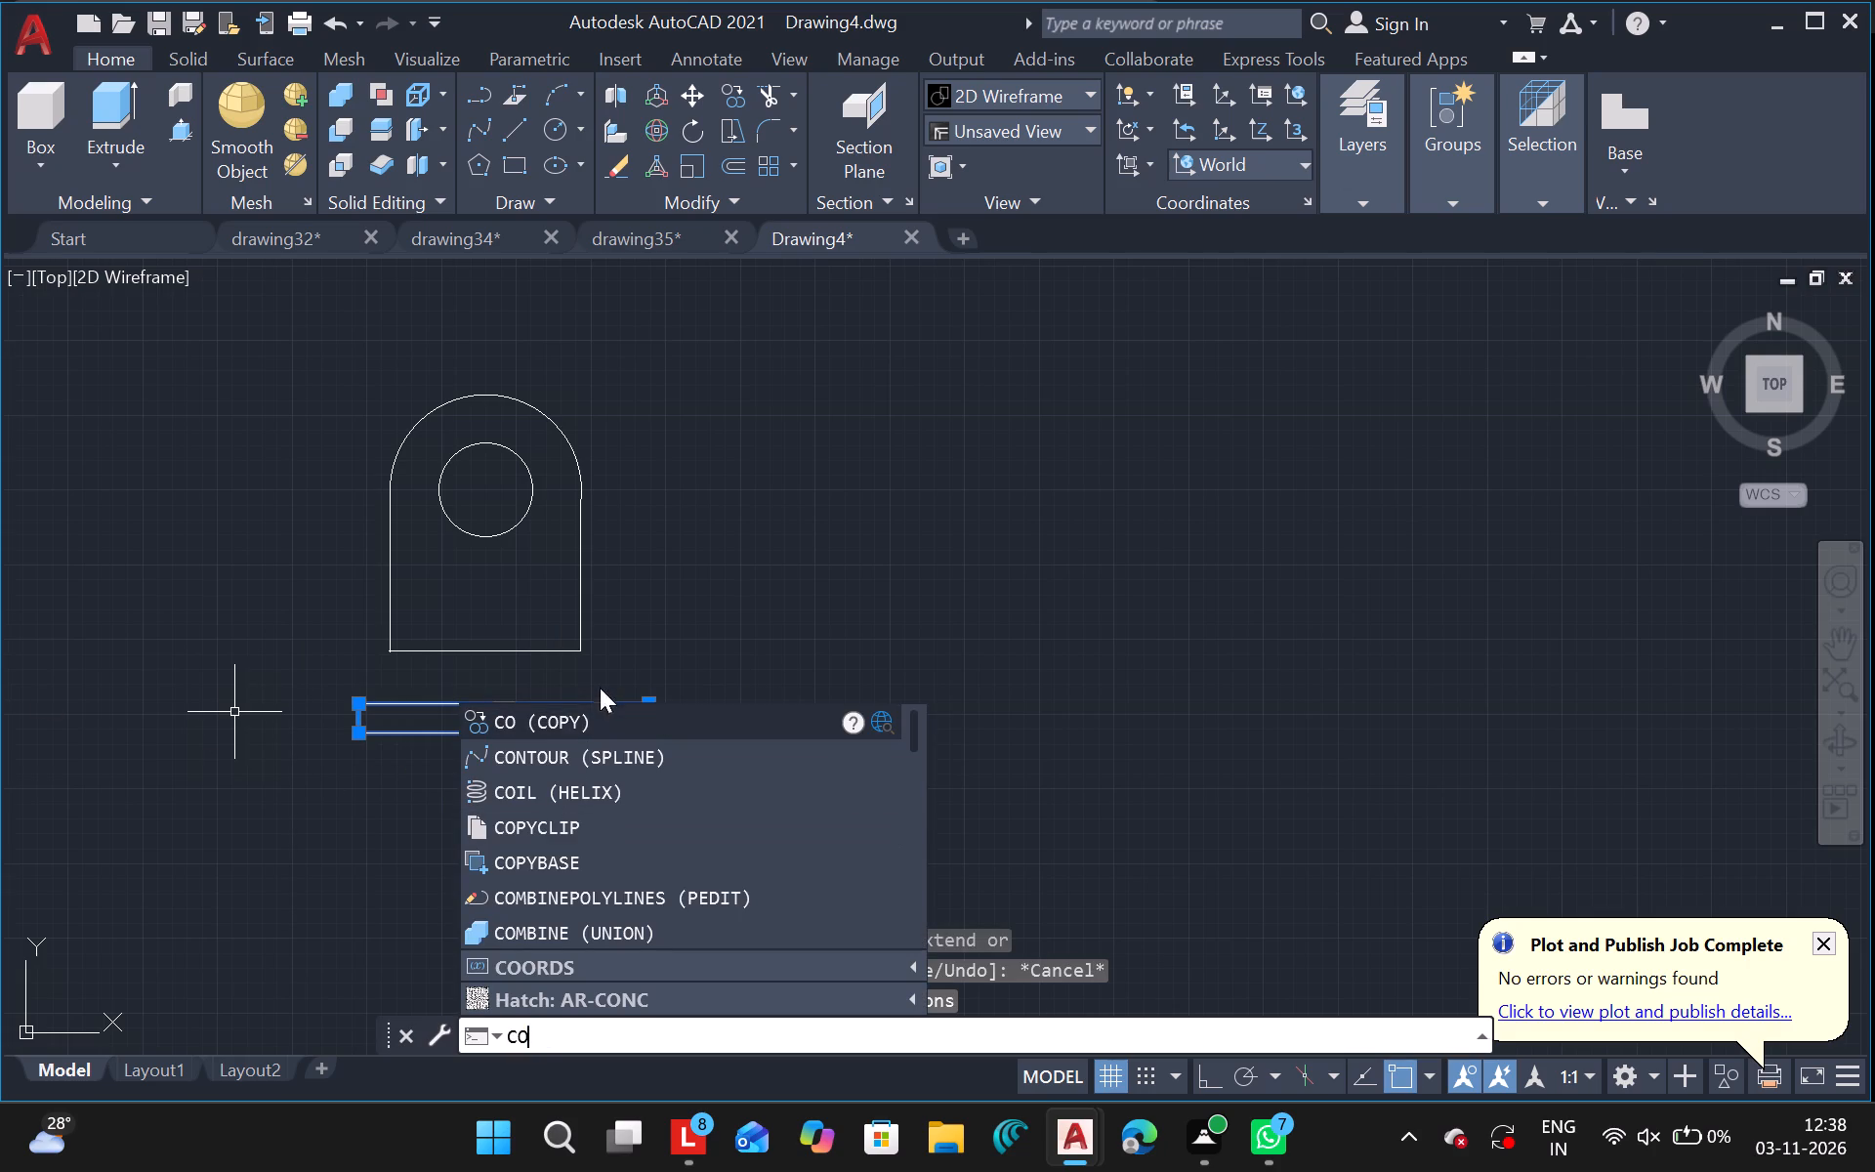
{"action": "left_click", "coordinate": [506, 717]}
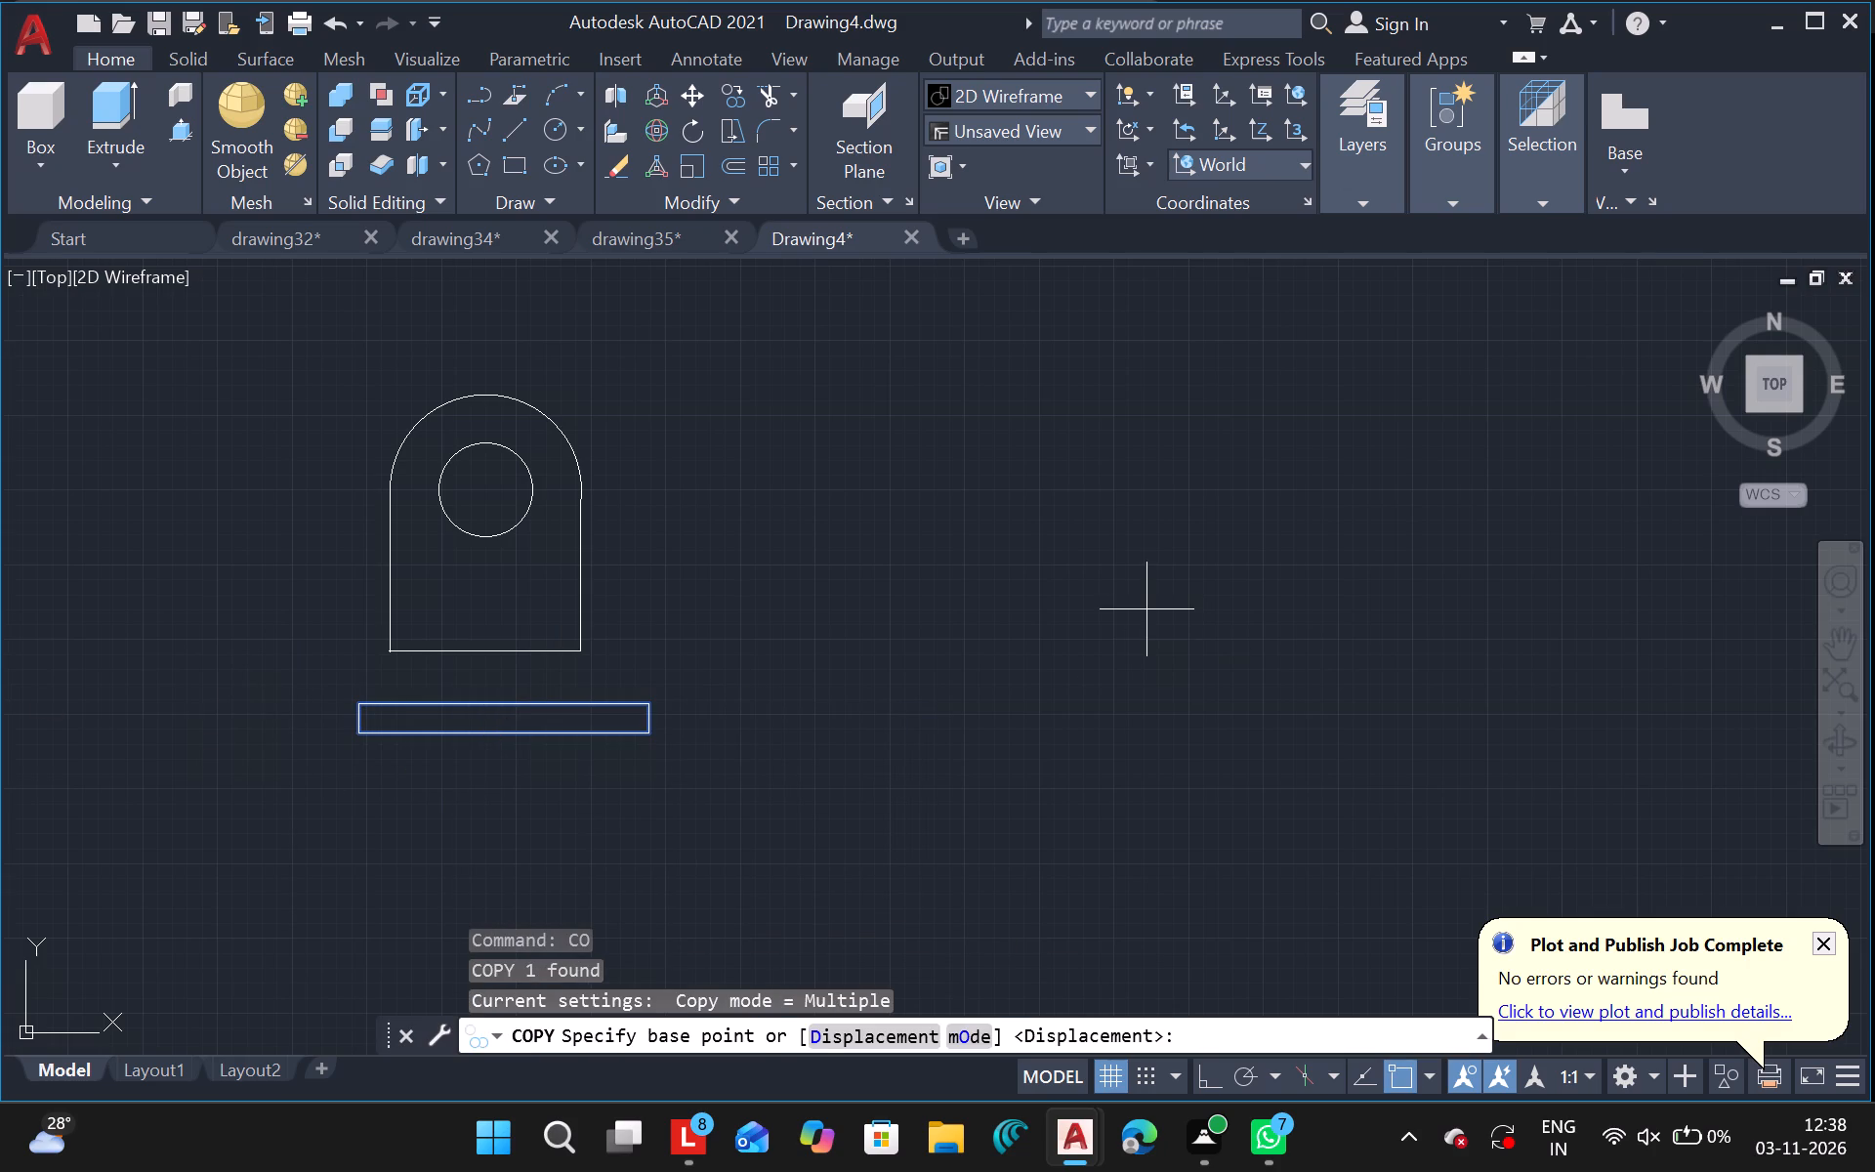
{"action": "left_click_drag", "start_coordinate": [1146, 609], "coordinate": [1125, 587]}
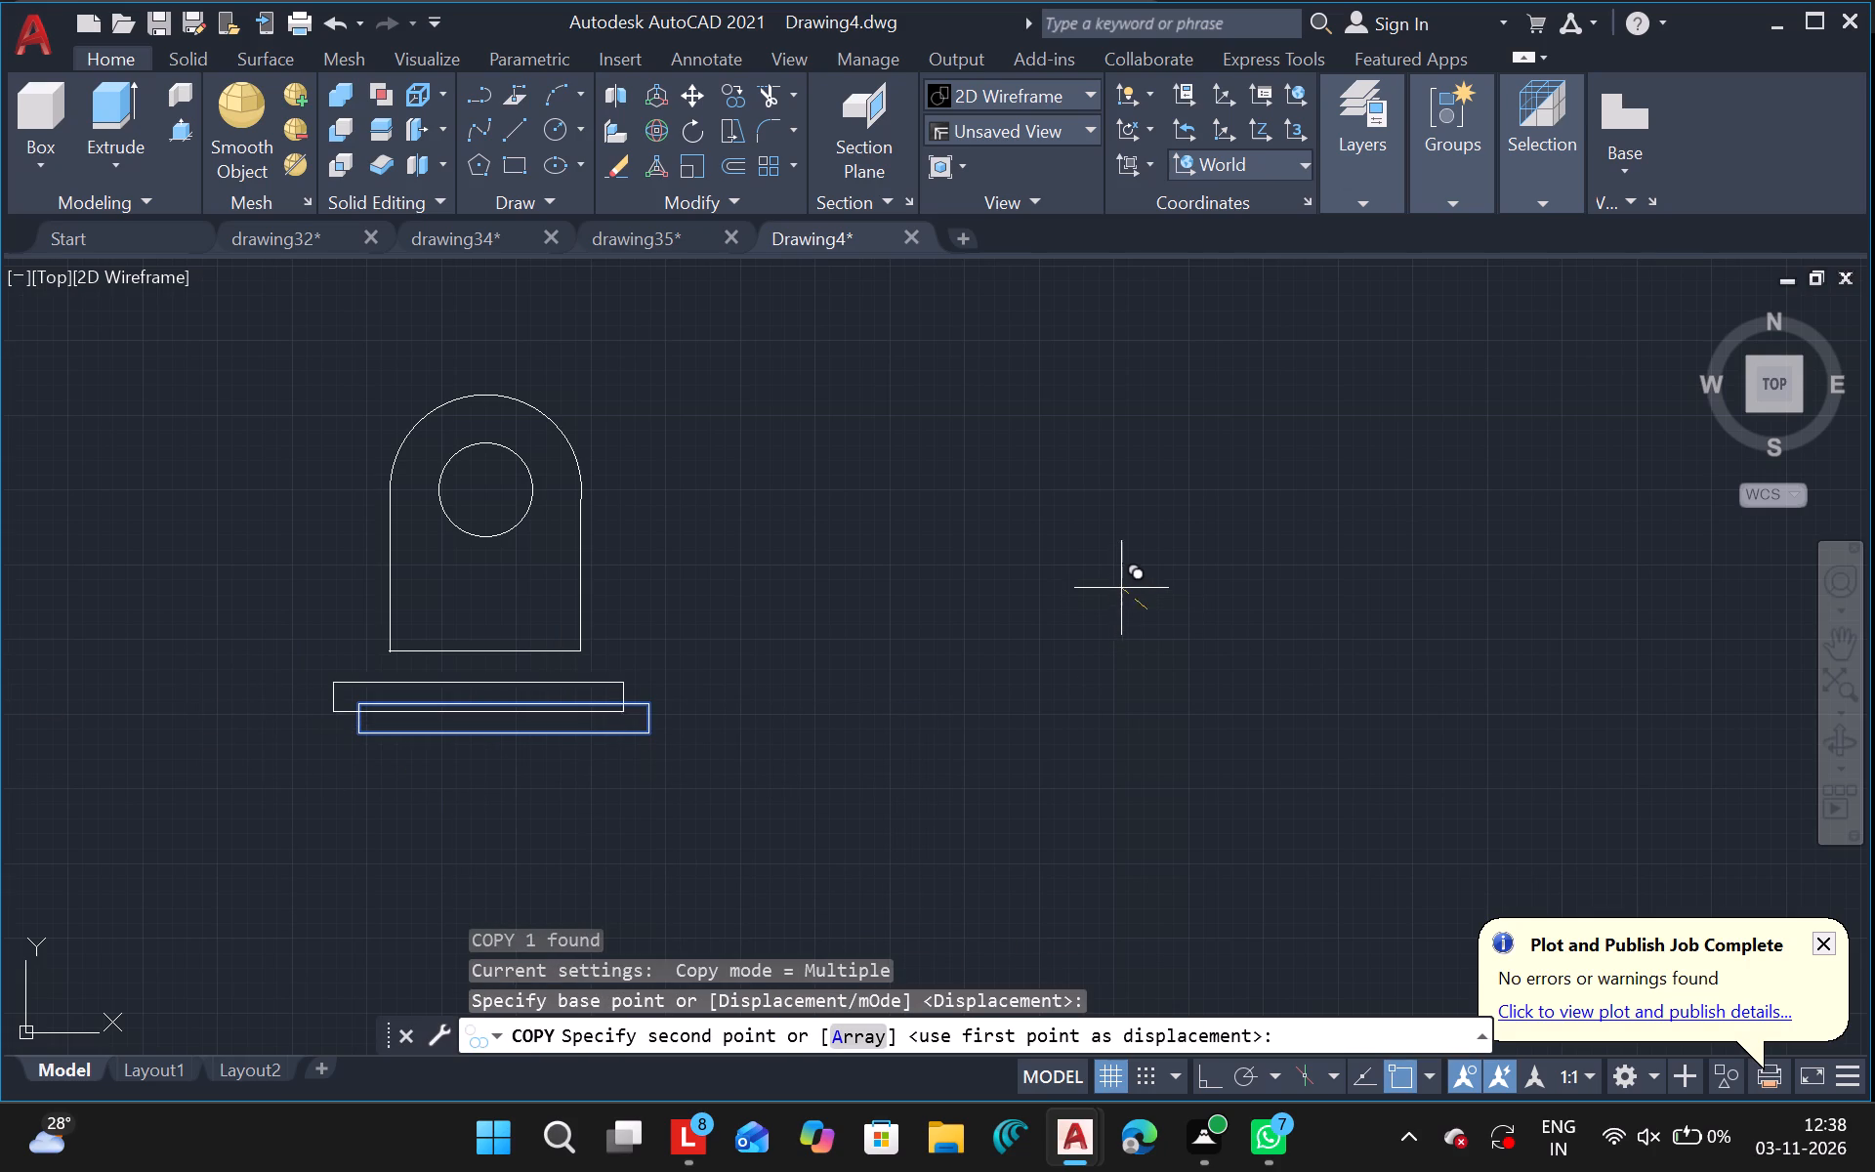
{"action": "left_click_drag", "start_coordinate": [1125, 587], "coordinate": [1122, 613]}
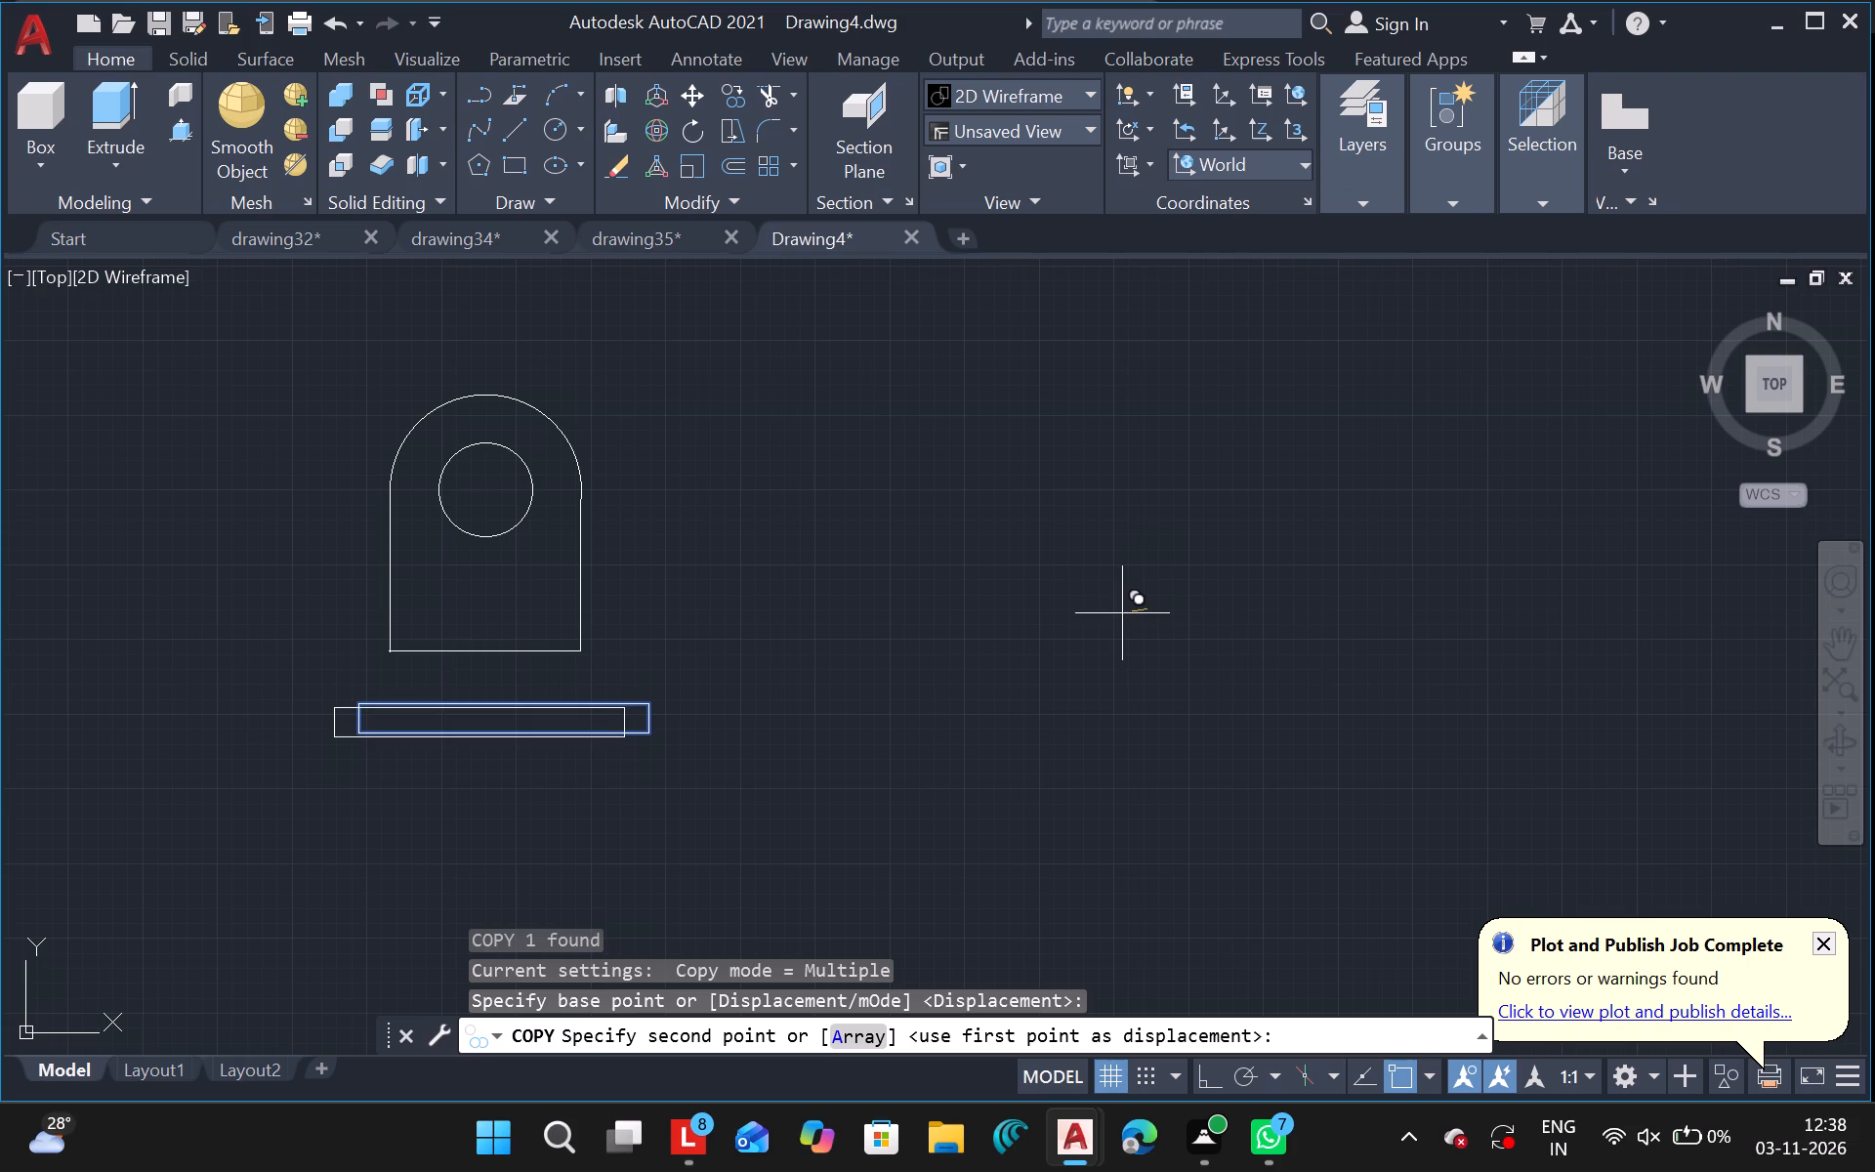
{"action": "left_click_drag", "start_coordinate": [1122, 613], "coordinate": [1118, 613]}
{"action": "left_click", "coordinate": [1118, 613]}
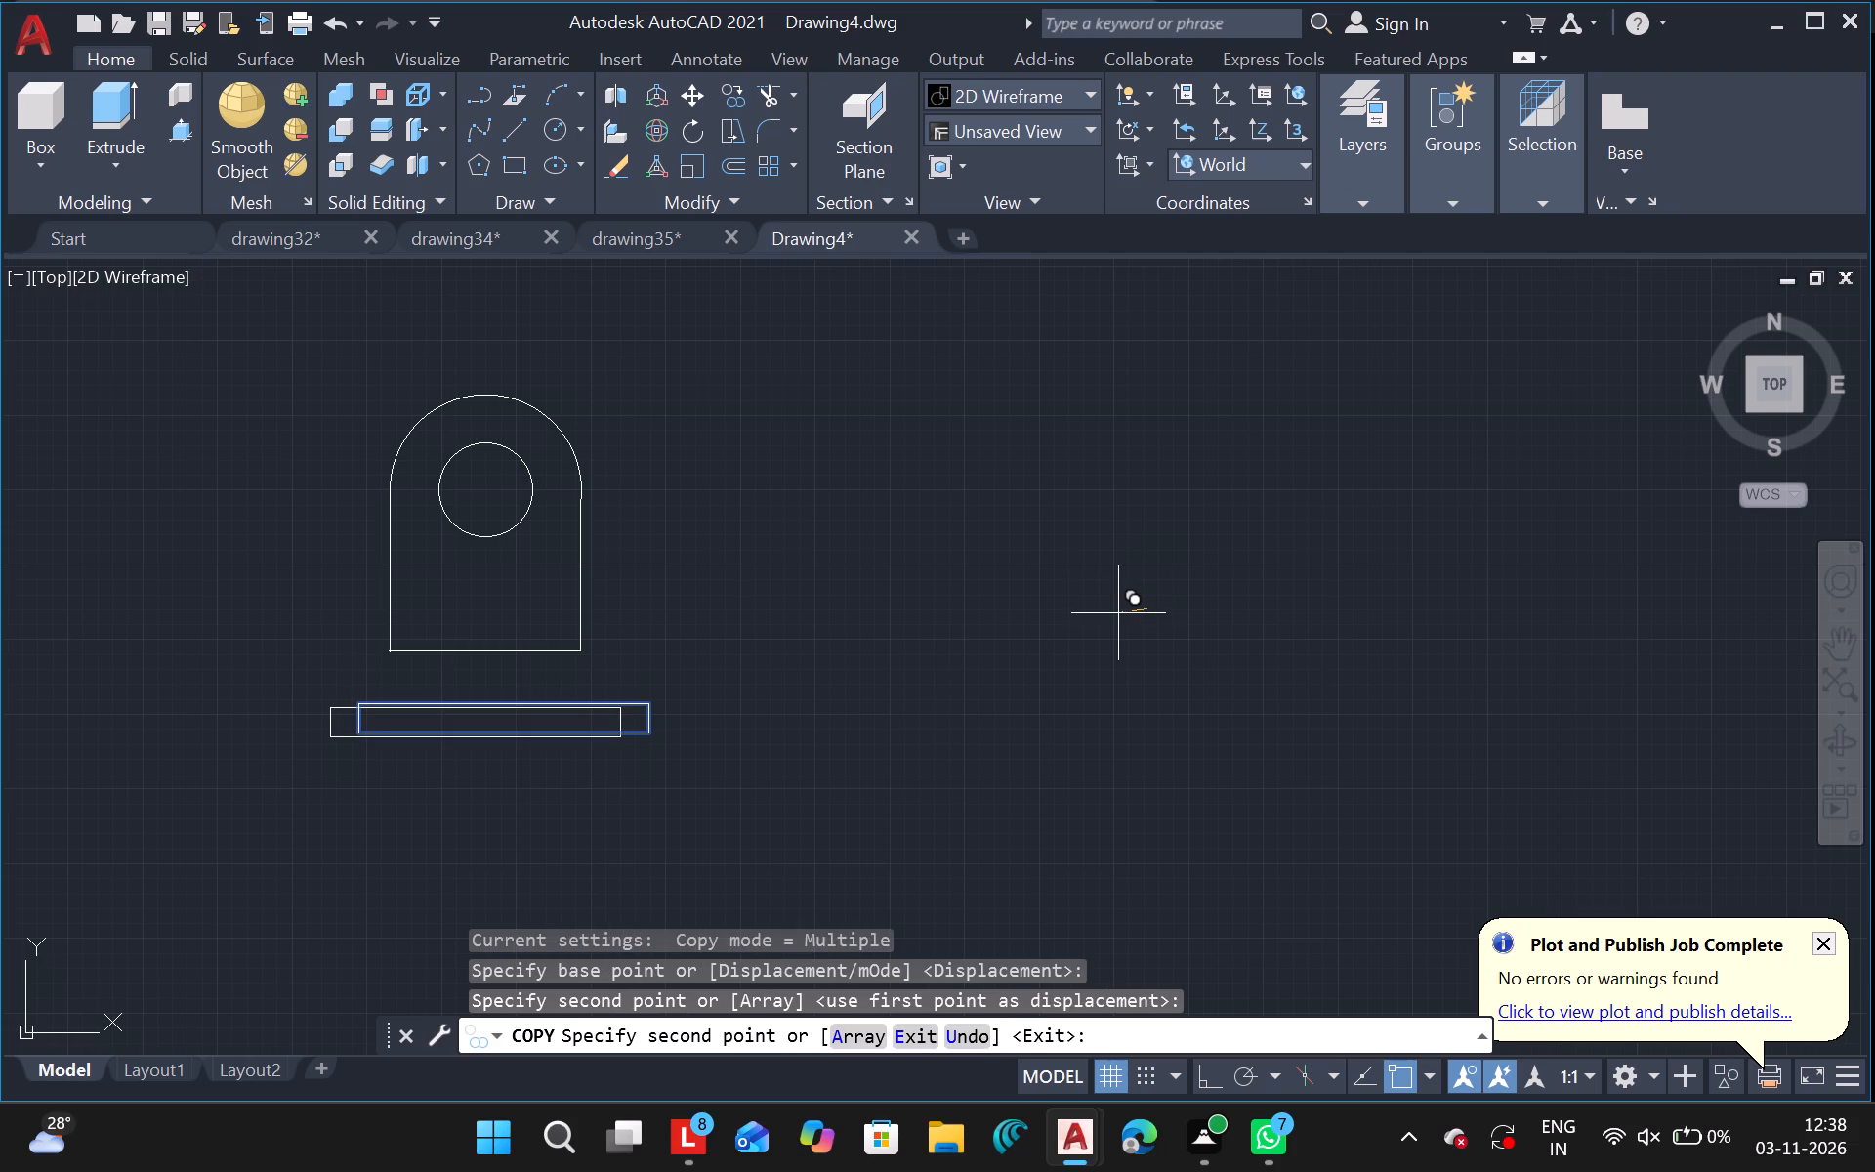
{"action": "key", "text": "Escape"}
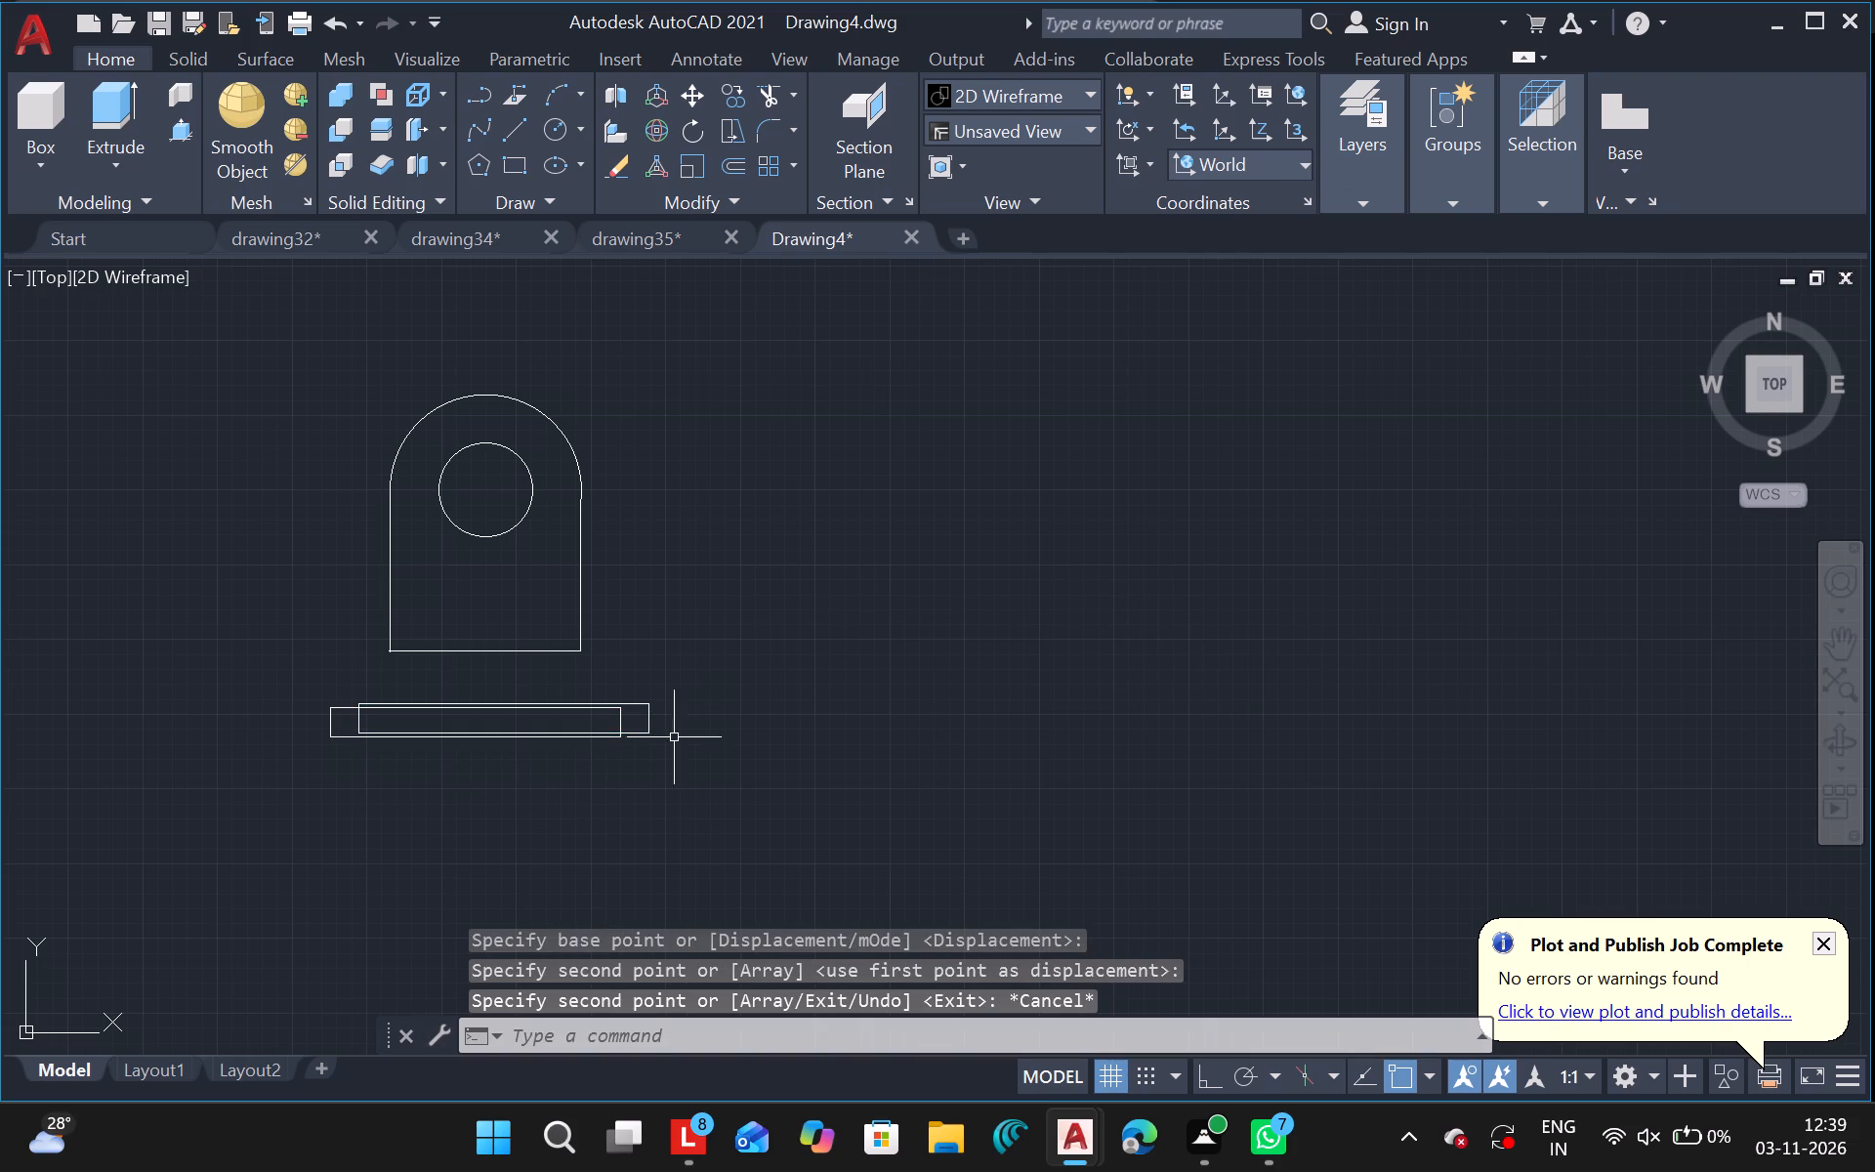
Delete the original base rectangle, the one reaching further right, keeping only the left-shifted copy.
{"action": "left_click_drag", "start_coordinate": [645, 722], "coordinate": [909, 798]}
{"action": "key", "text": "Delete"}
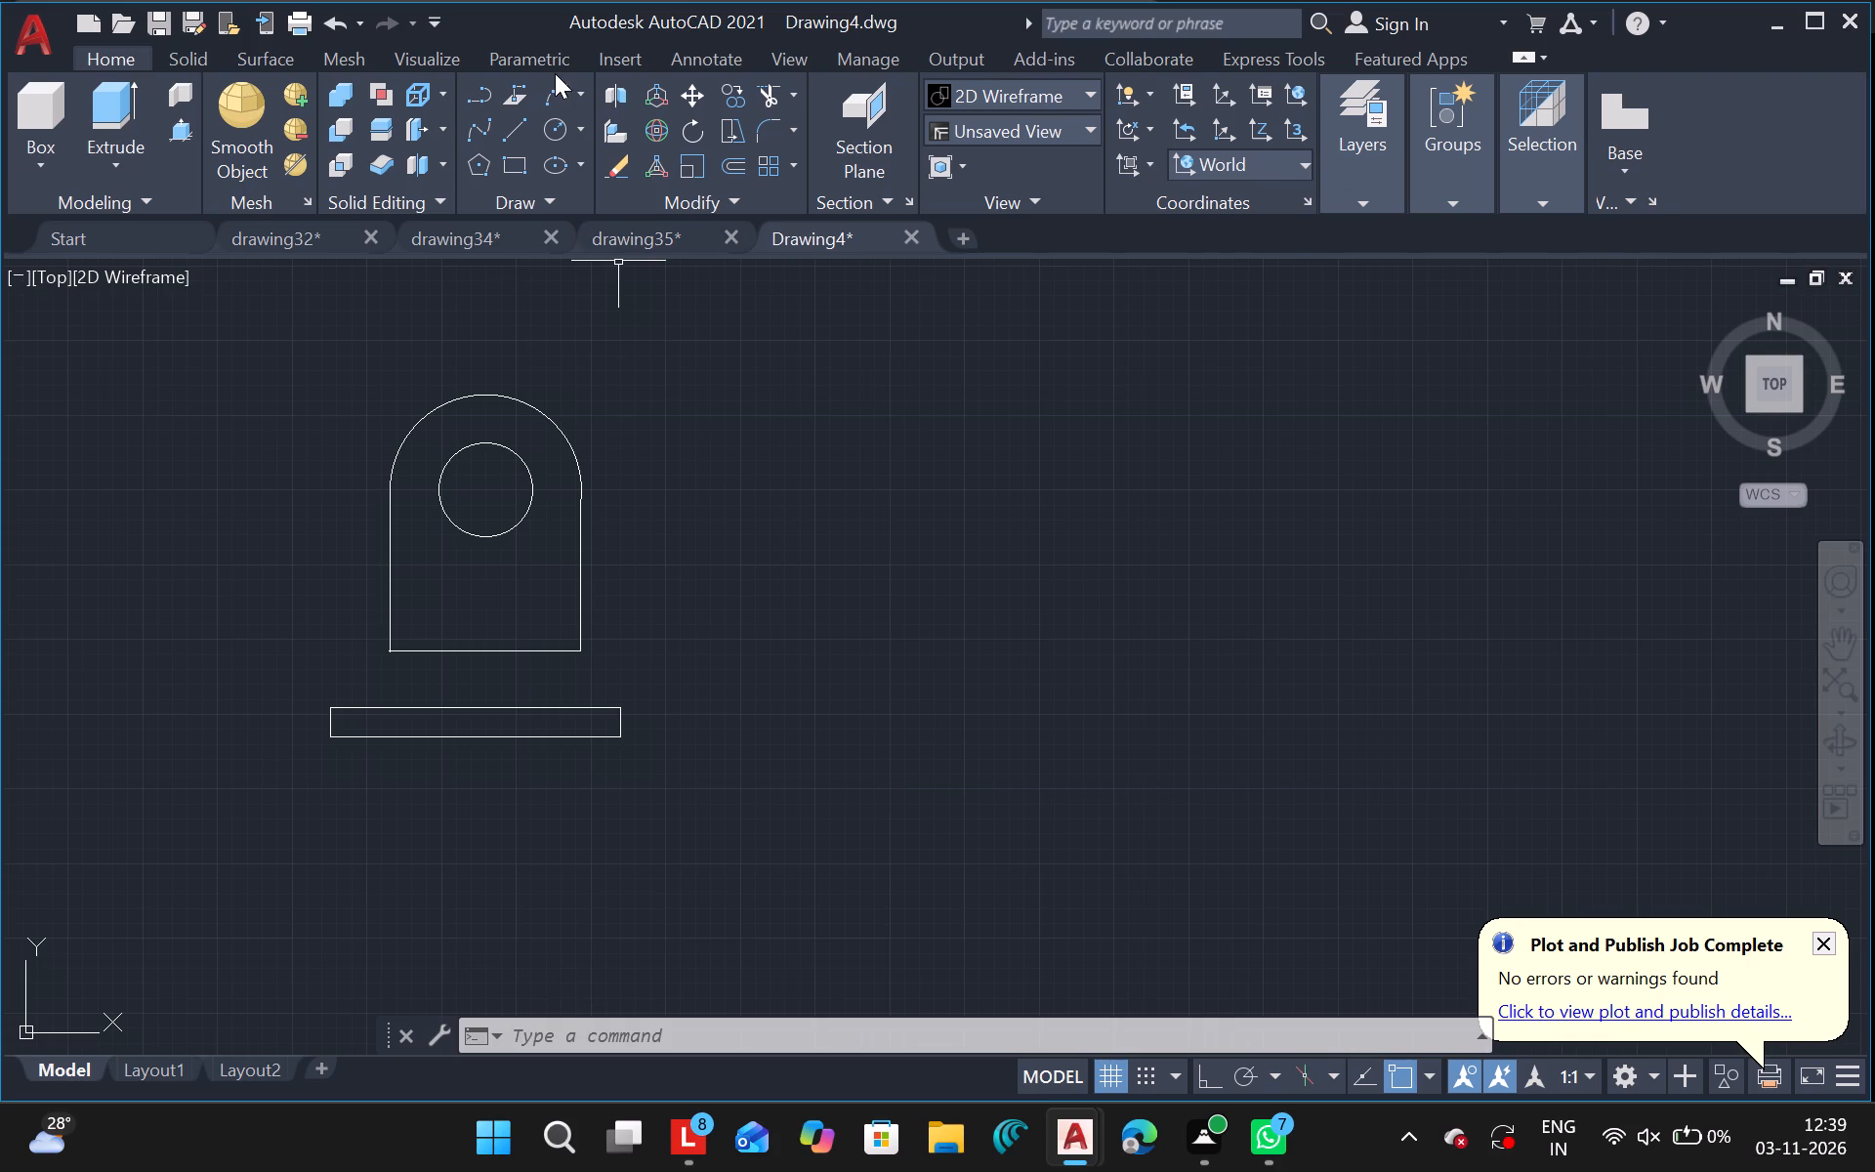
{"action": "left_click", "coordinate": [379, 4]}
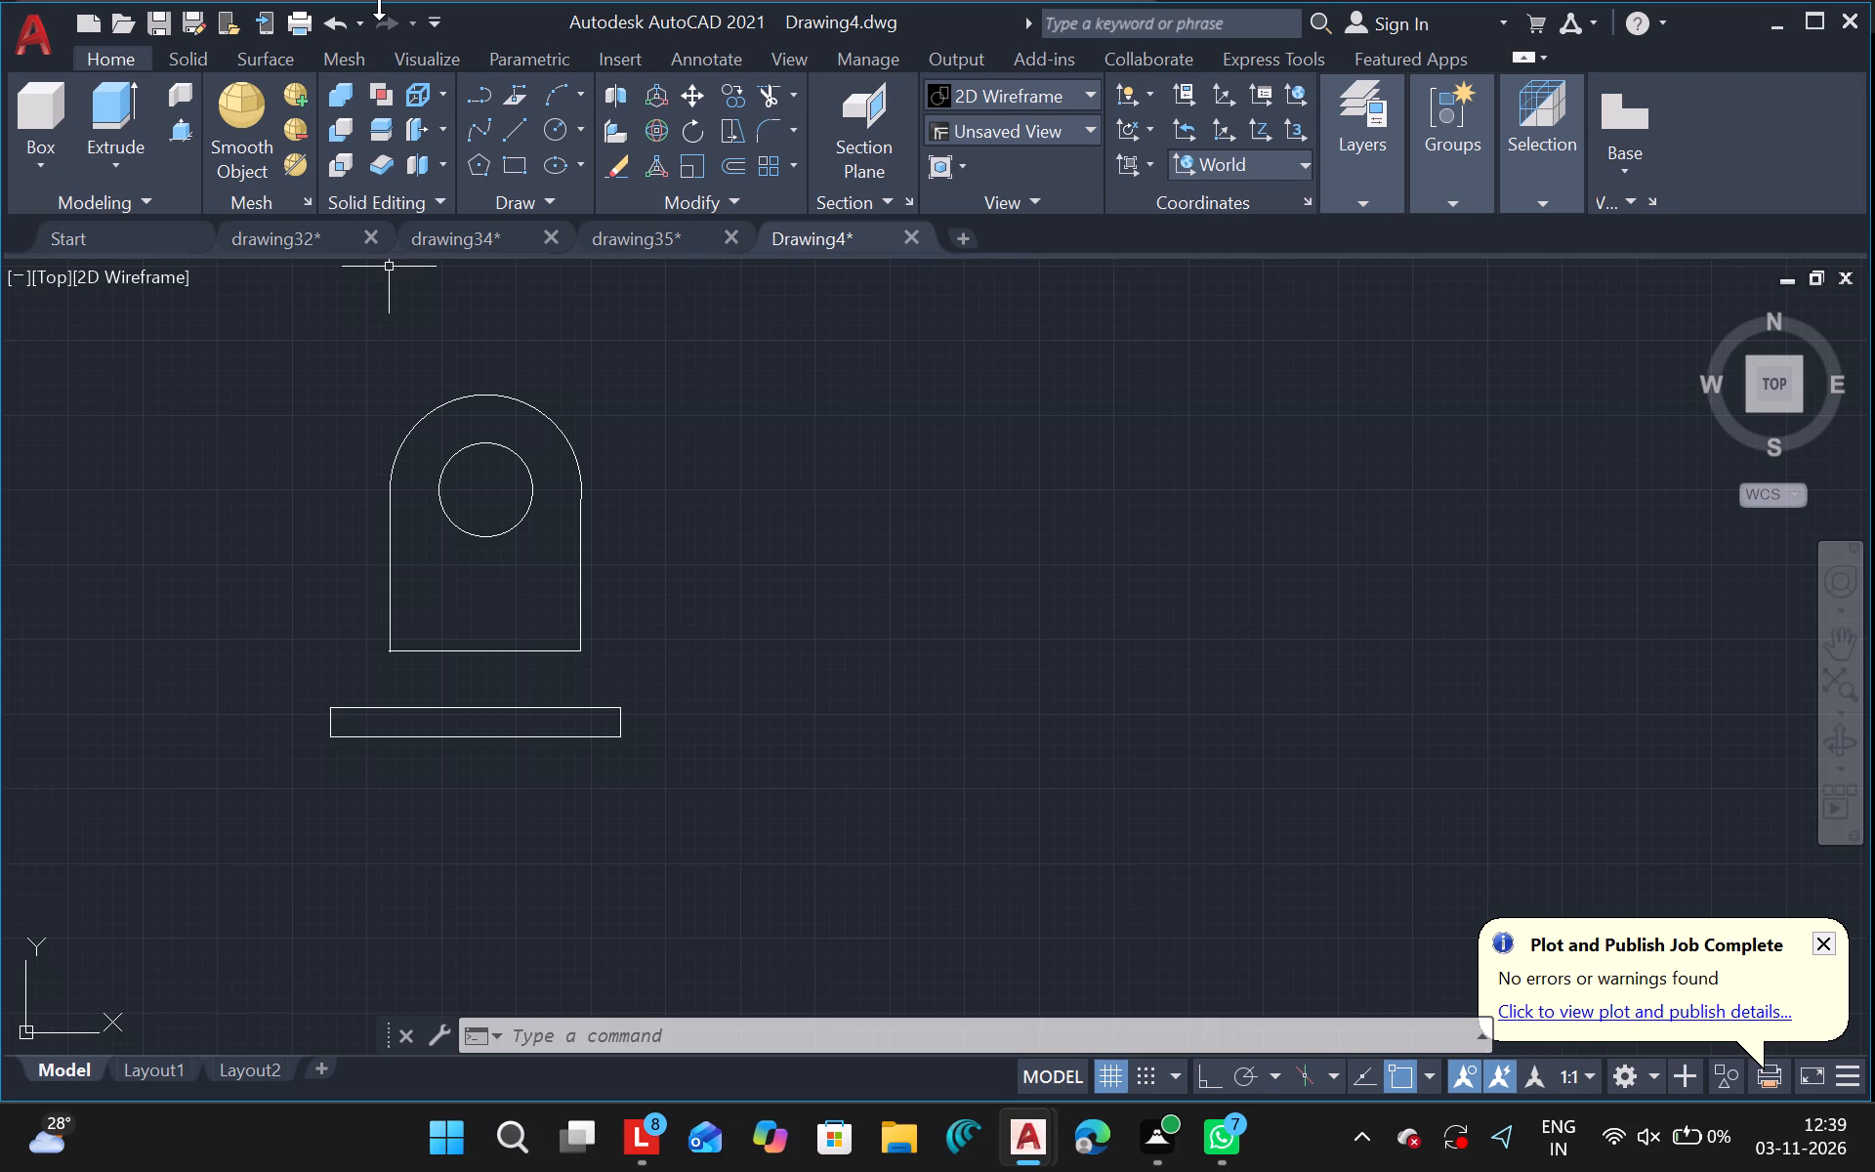
Move the remaining base rectangle slightly right and down so it sits roughly centred beneath the body.
{"action": "left_click_drag", "start_coordinate": [298, 678], "coordinate": [393, 665]}
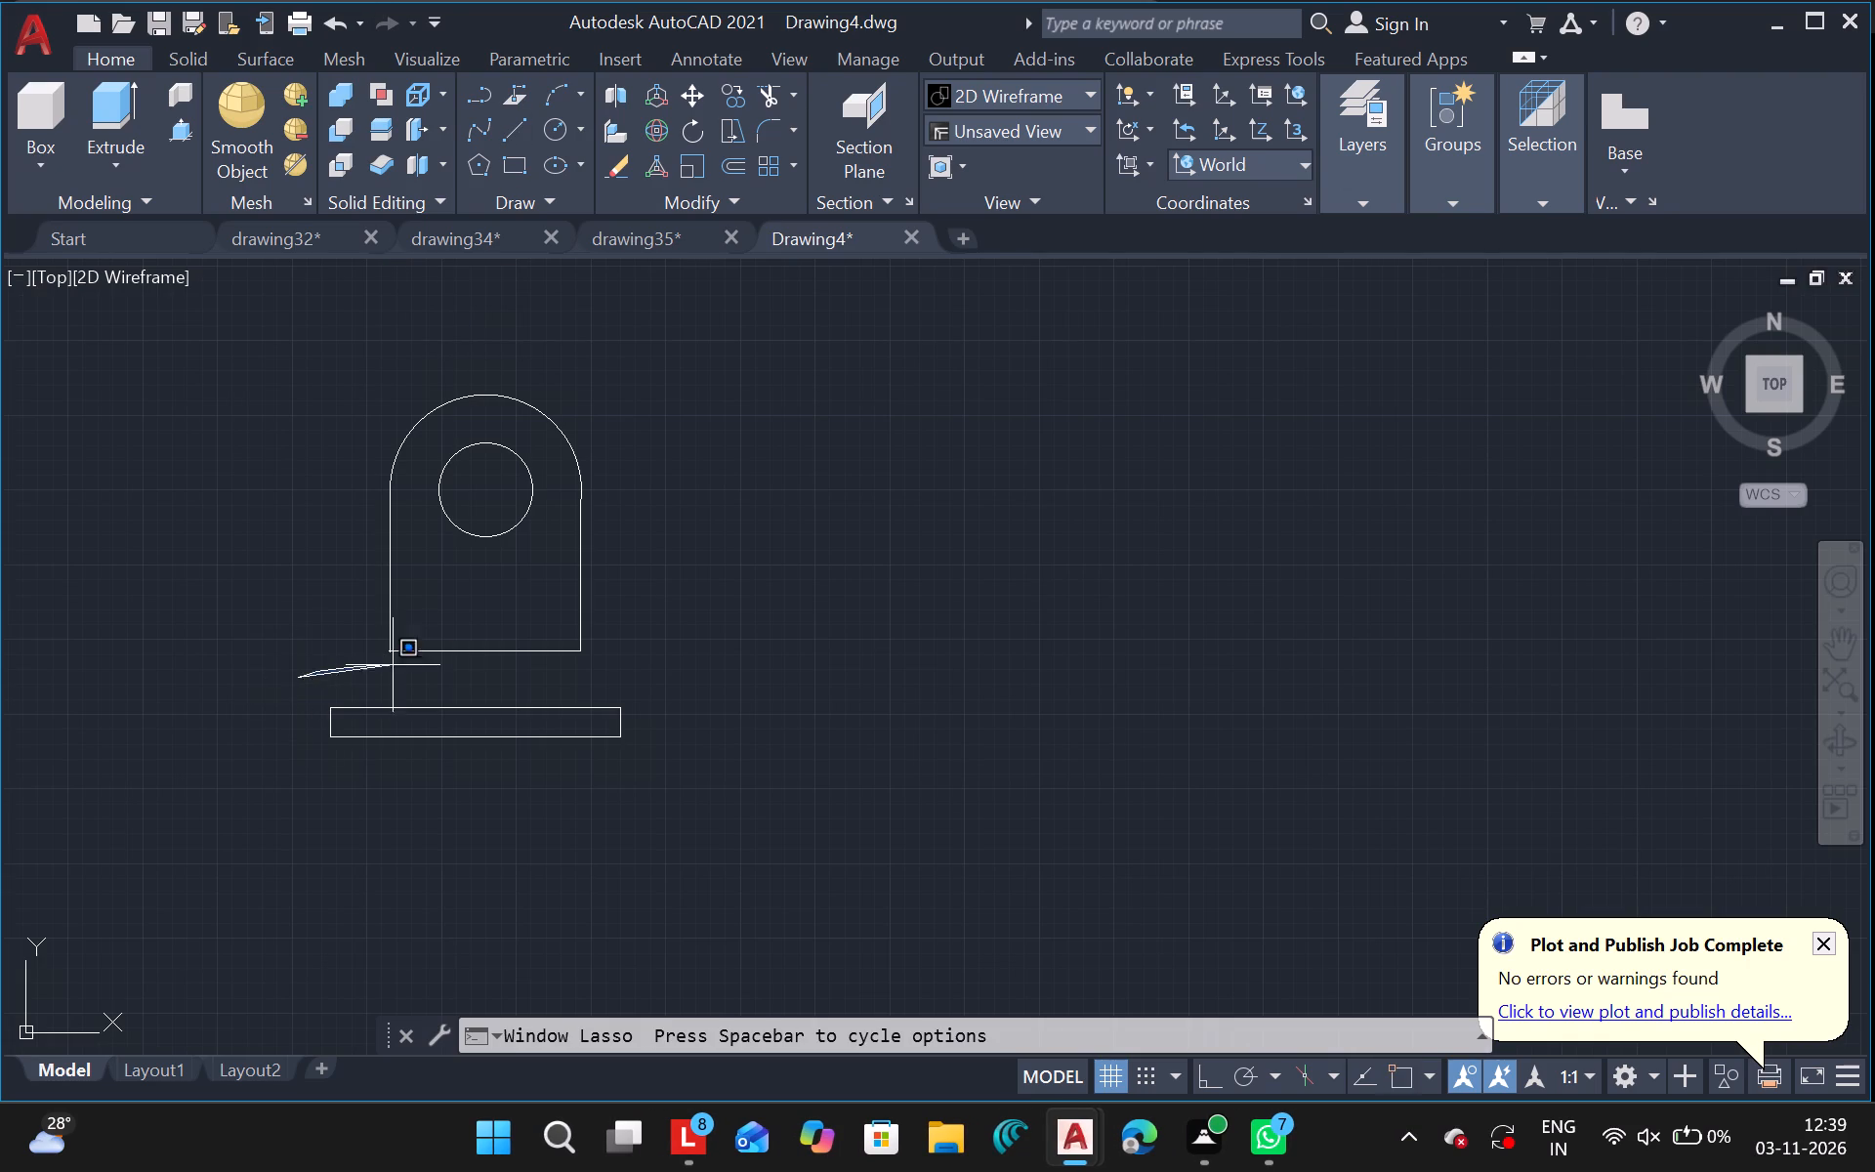
{"action": "left_click_drag", "start_coordinate": [393, 665], "coordinate": [103, 792]}
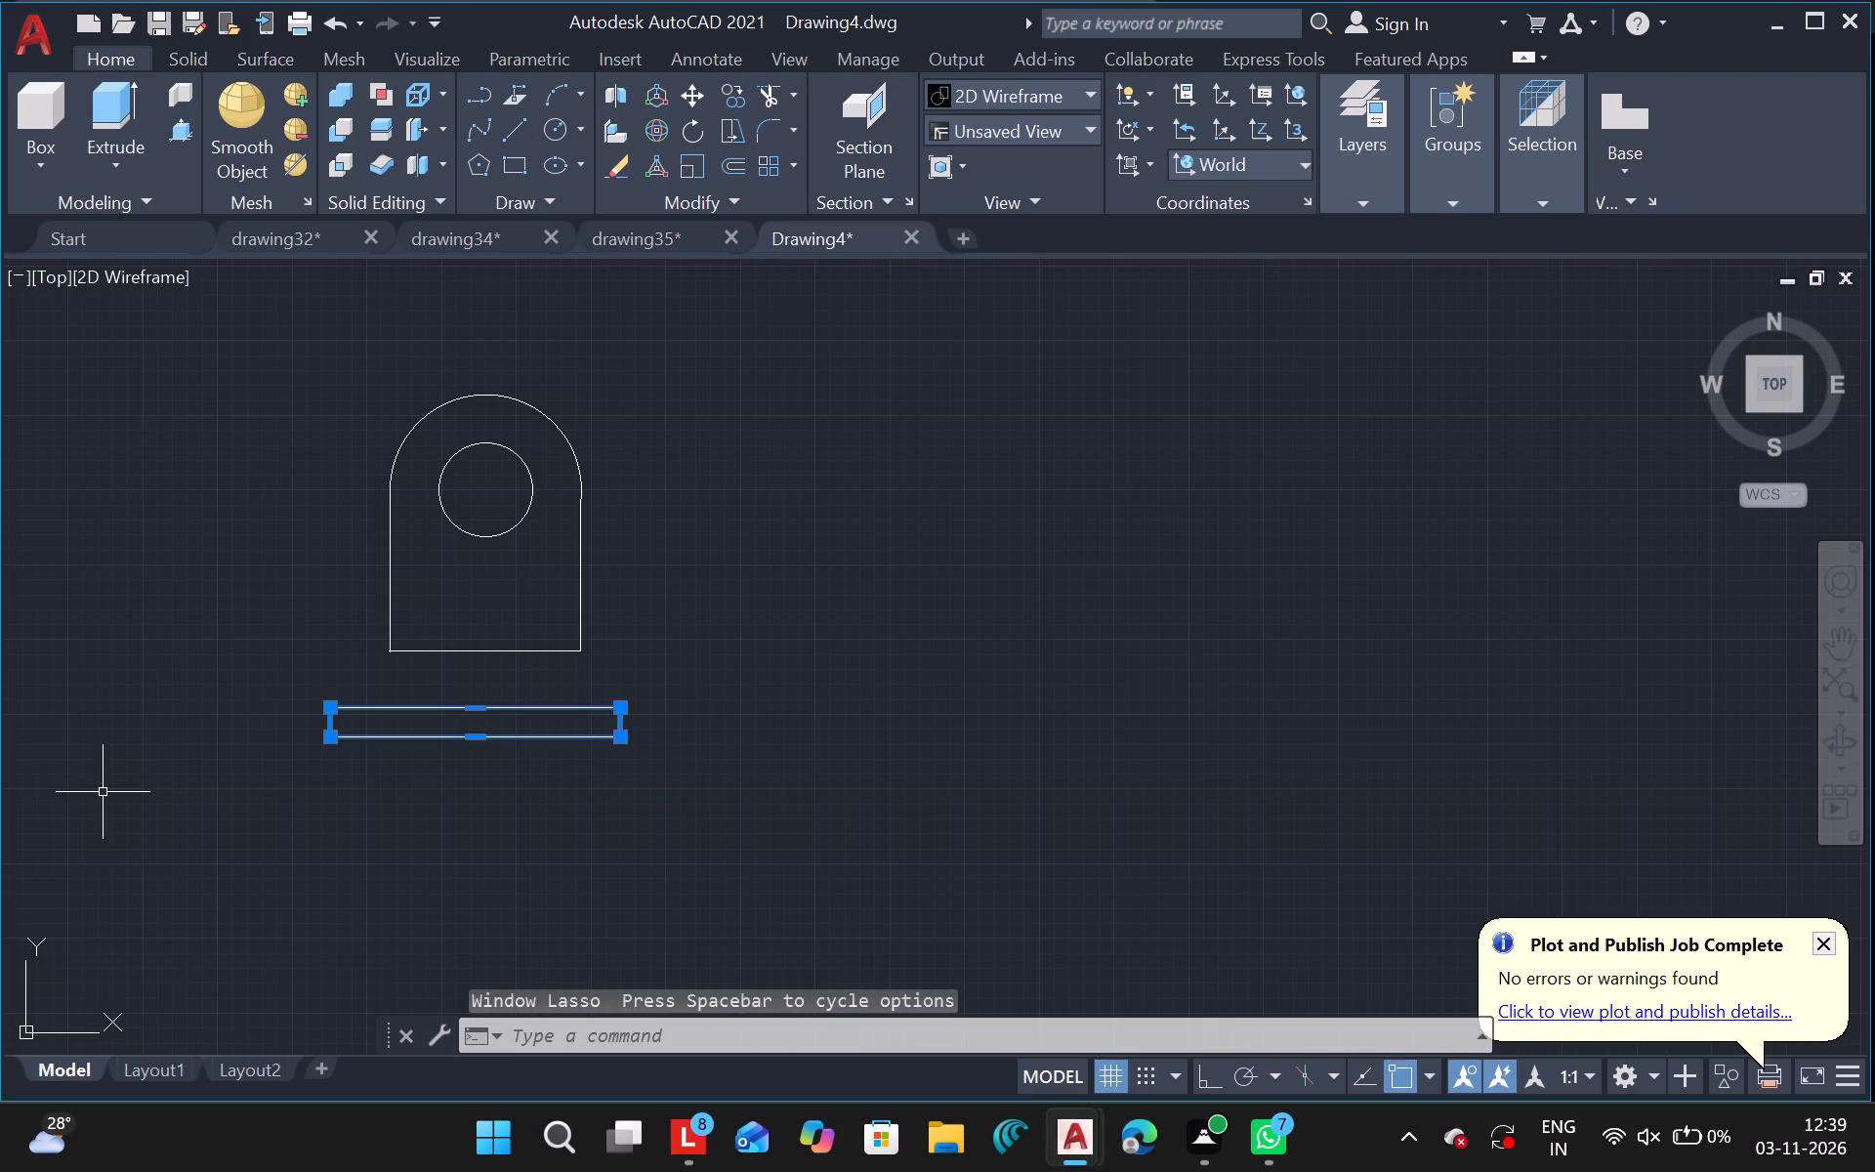
{"action": "type", "text": "mov"}
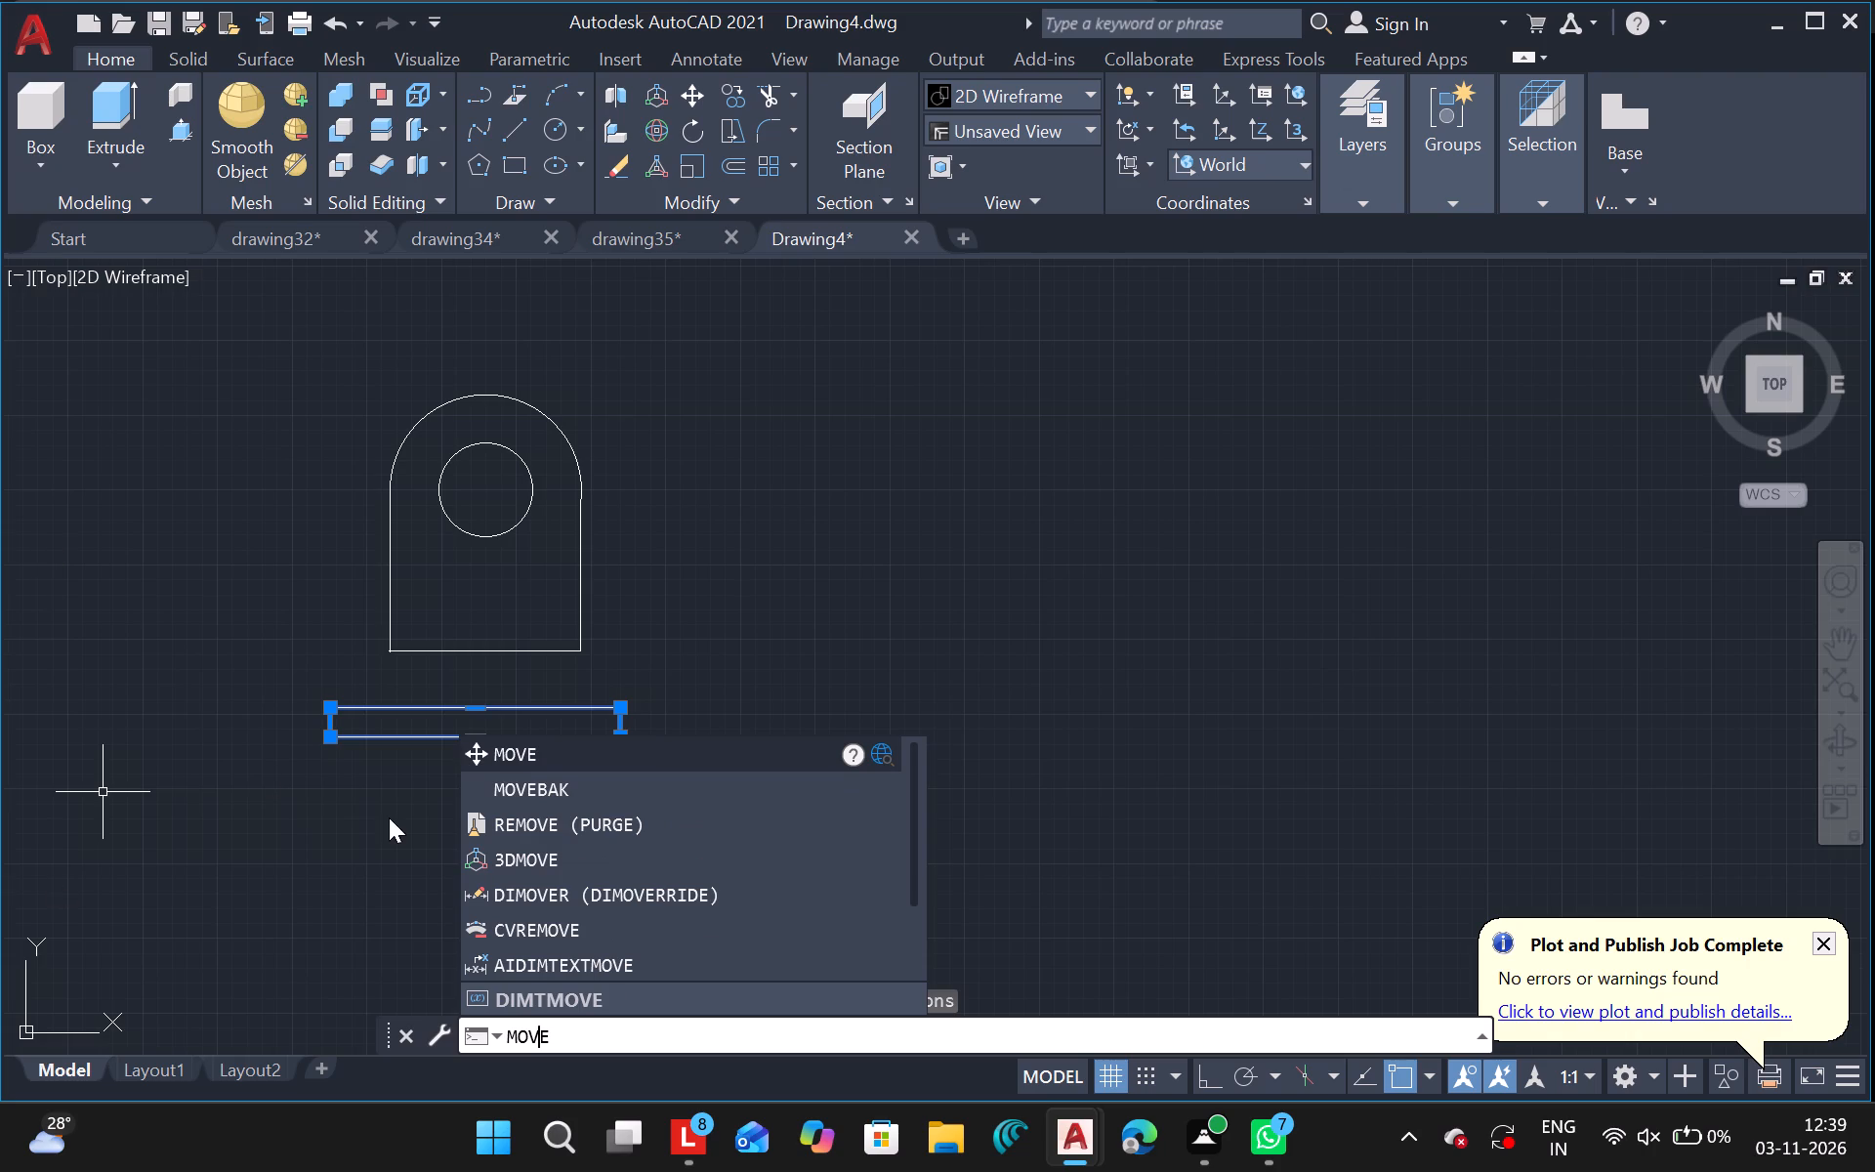
{"action": "left_click", "coordinate": [528, 762]}
{"action": "left_click_drag", "start_coordinate": [988, 764], "coordinate": [997, 765]}
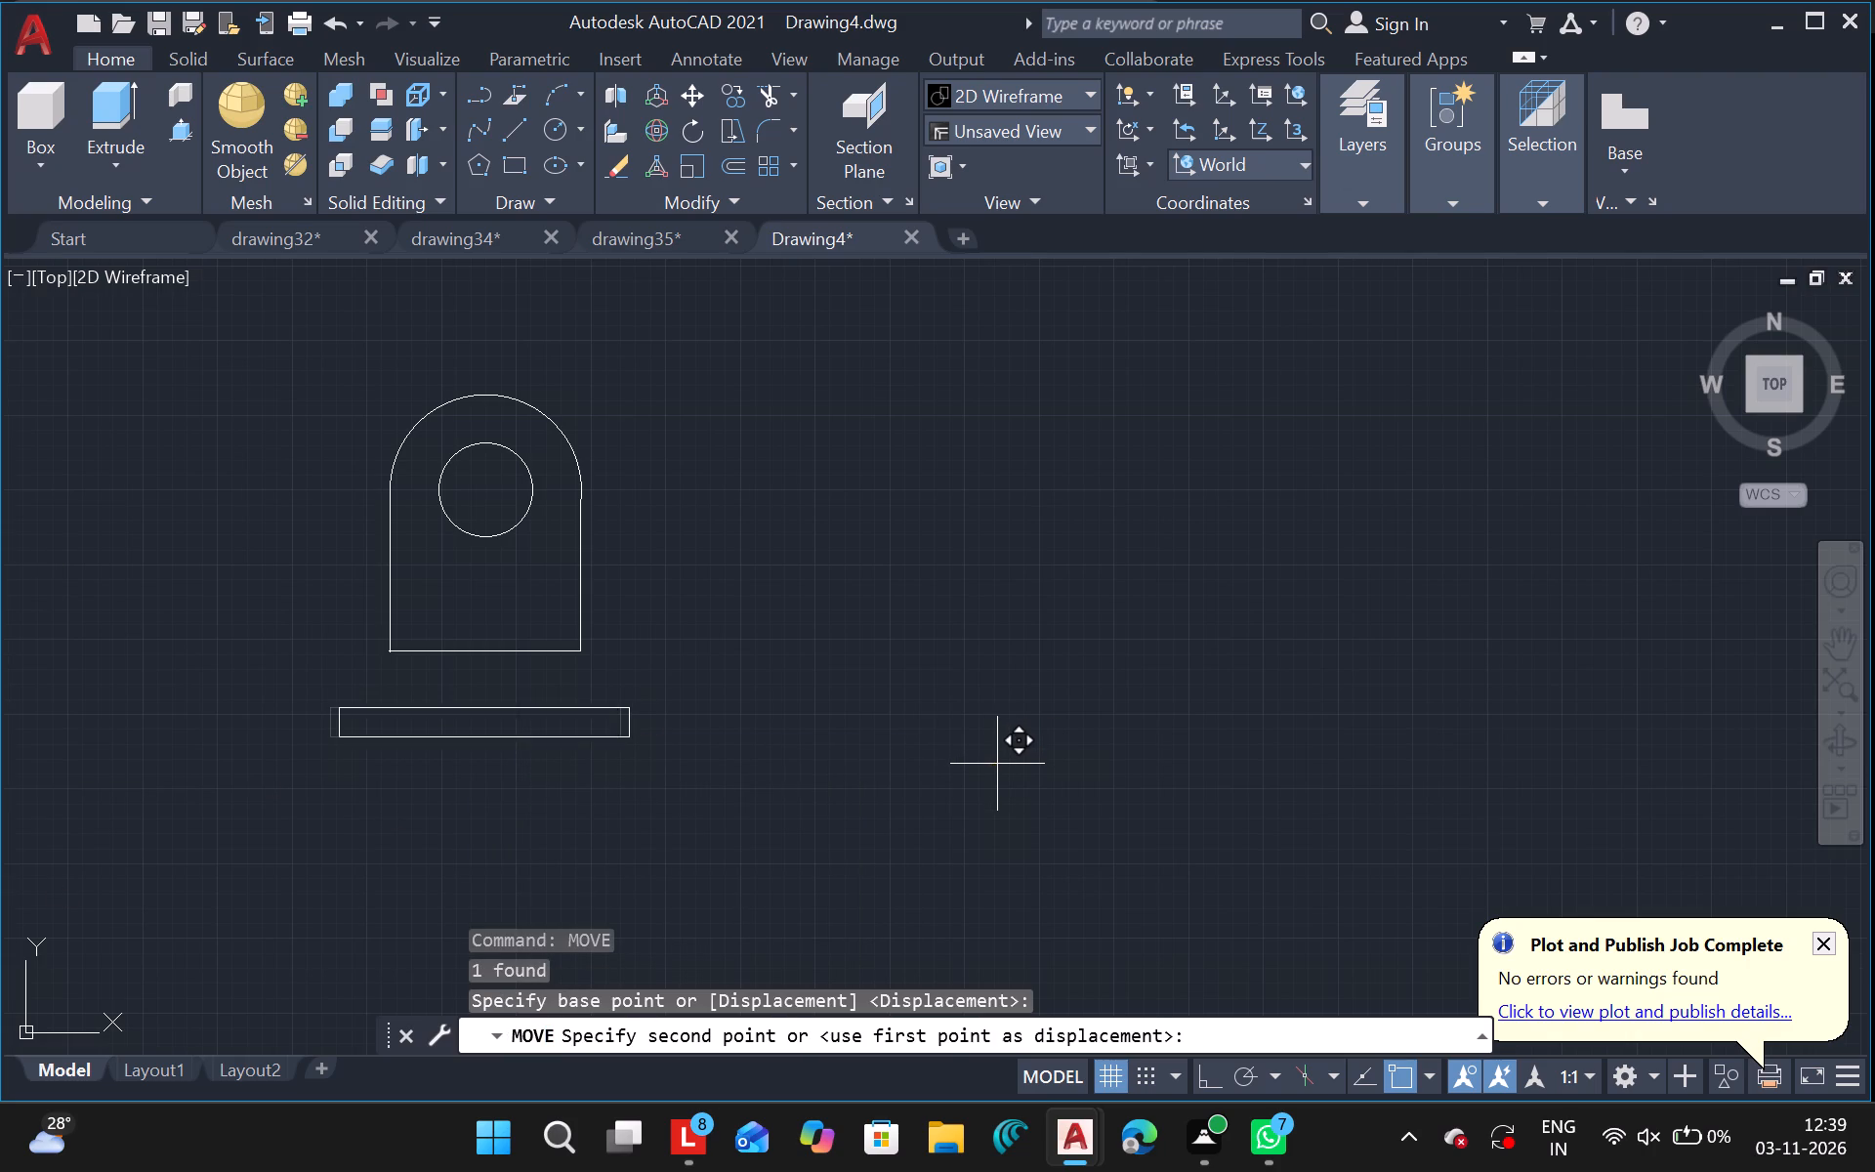
{"action": "left_click_drag", "start_coordinate": [997, 765], "coordinate": [997, 774]}
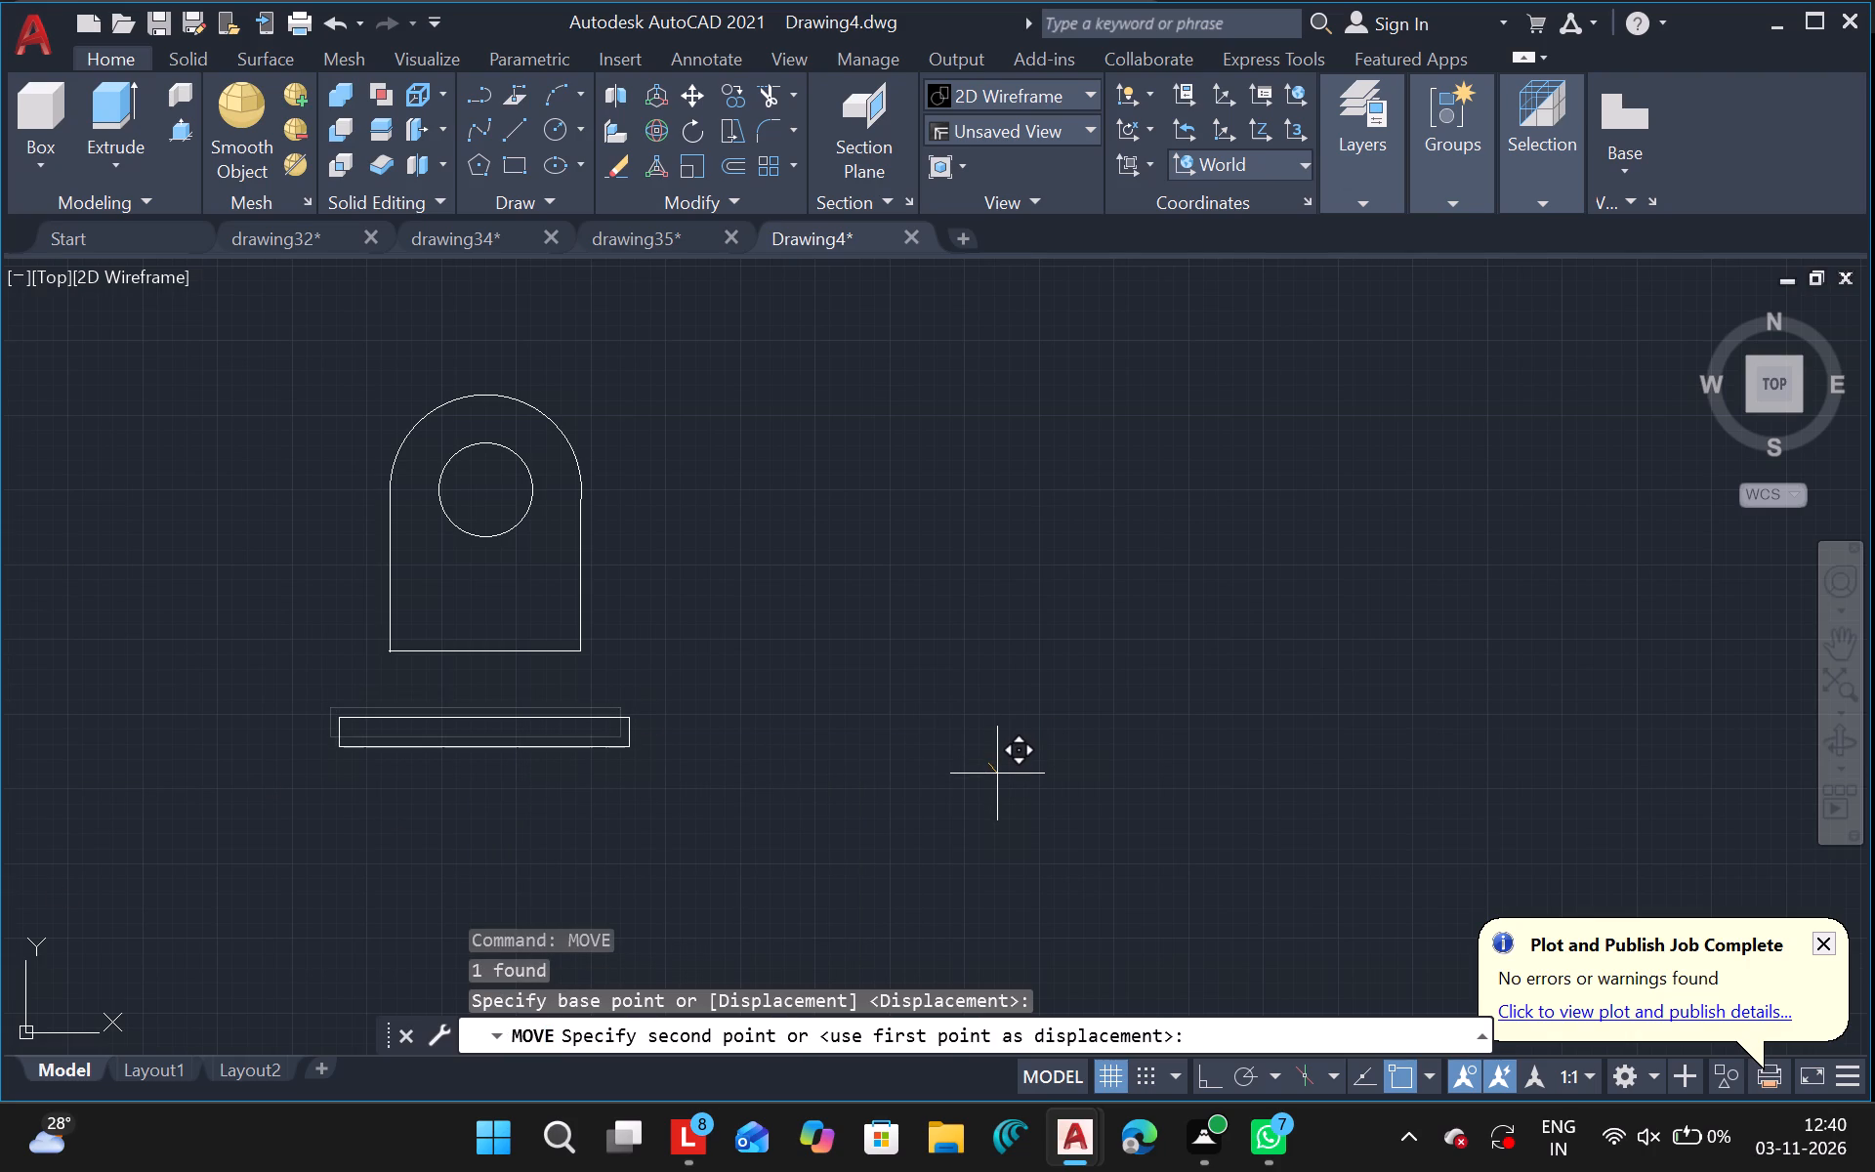
{"action": "left_click", "coordinate": [997, 774]}
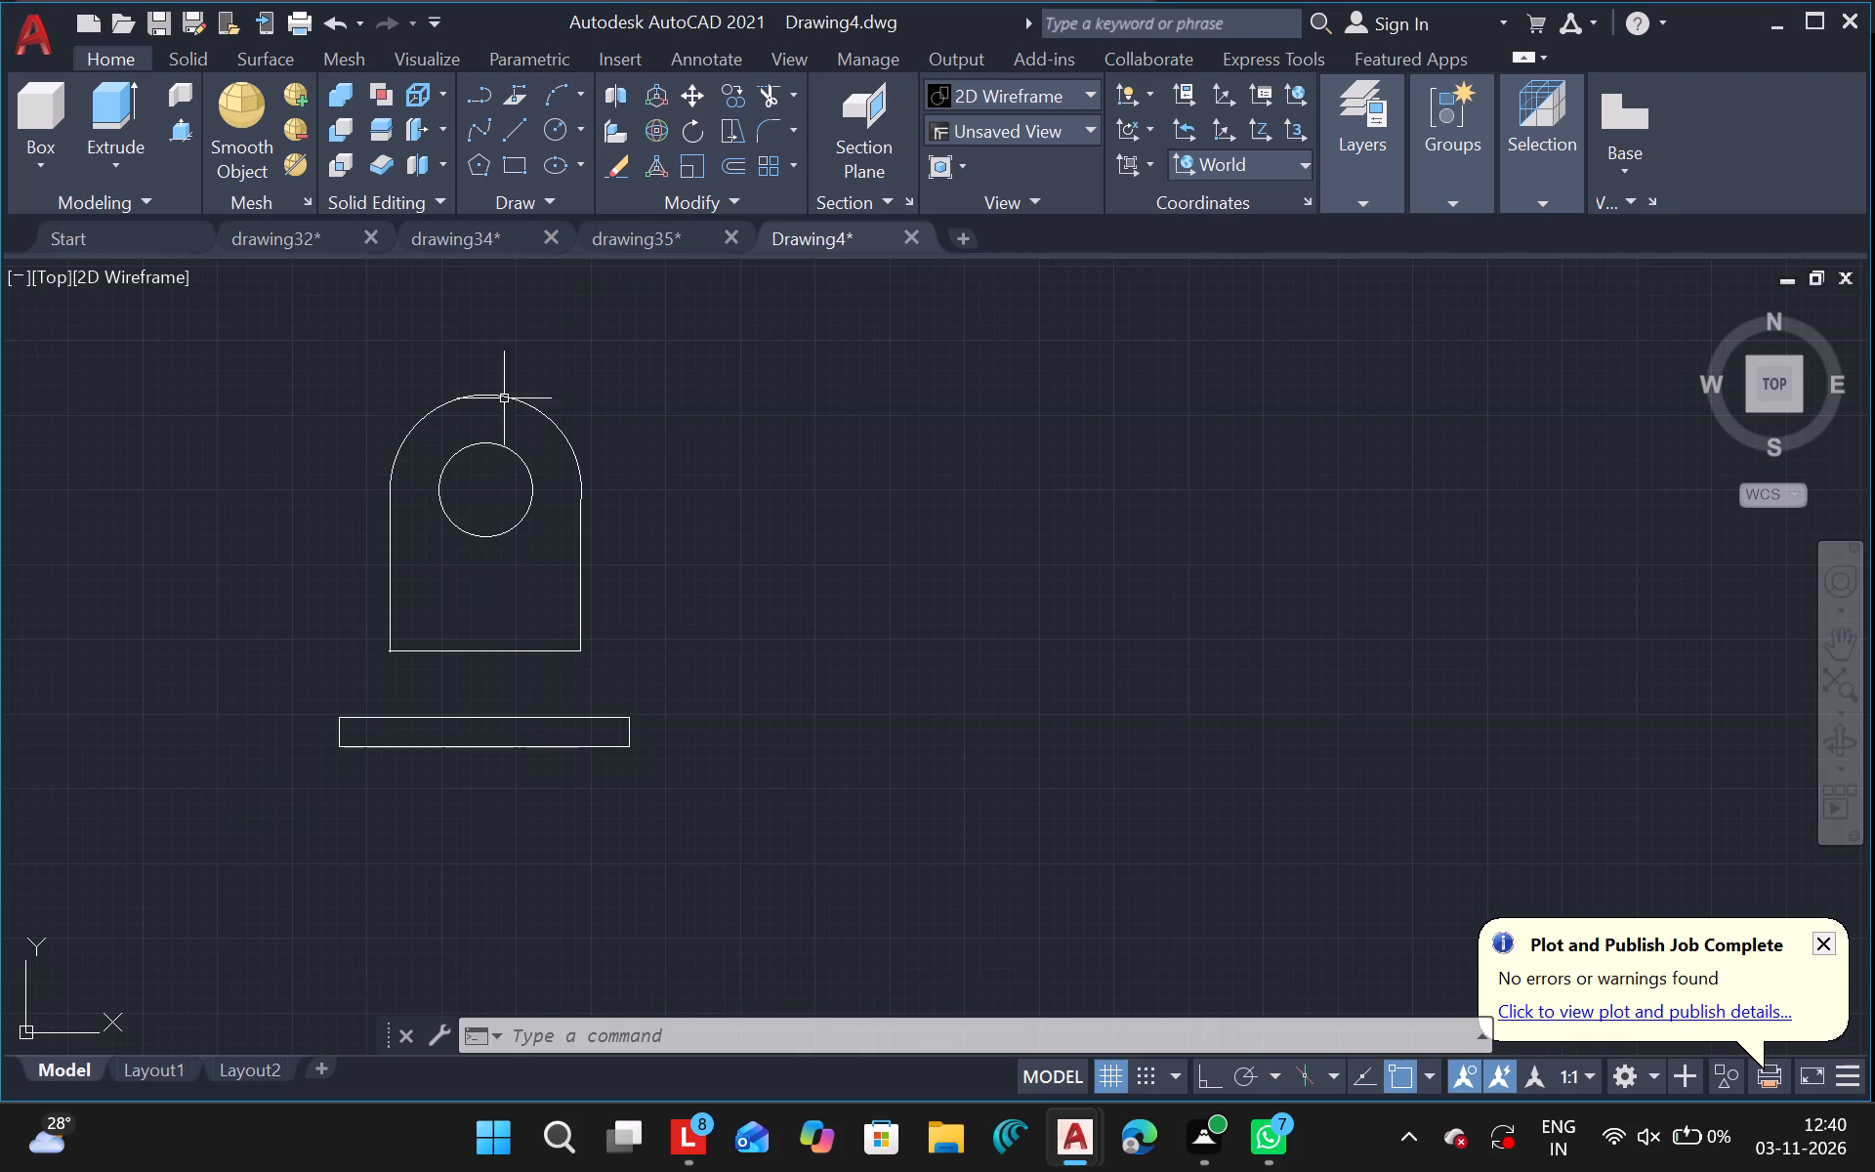
Draw a vertical line from inside the body's lower-left corner down through the base rectangle to just below it.
{"action": "left_click", "coordinate": [512, 131]}
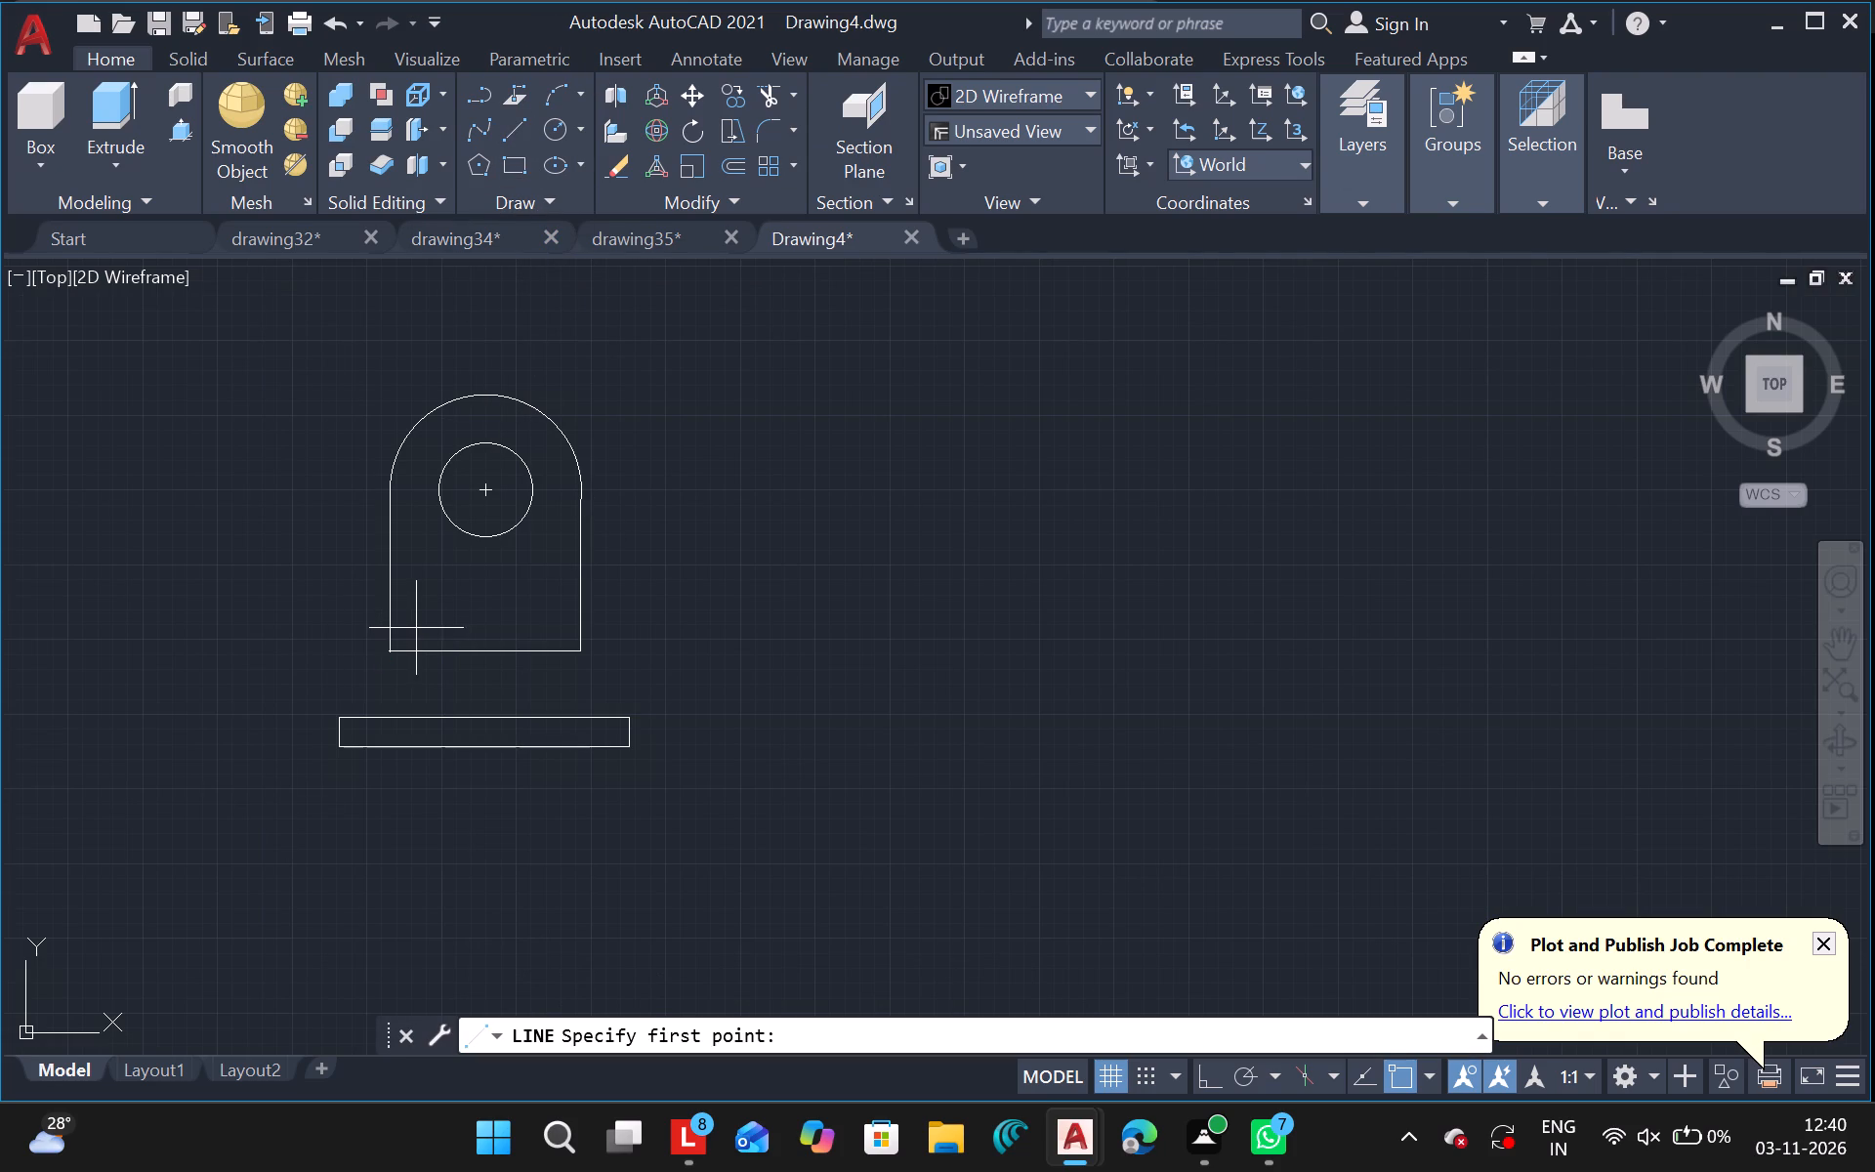
{"action": "left_click_drag", "start_coordinate": [416, 624], "coordinate": [428, 752]}
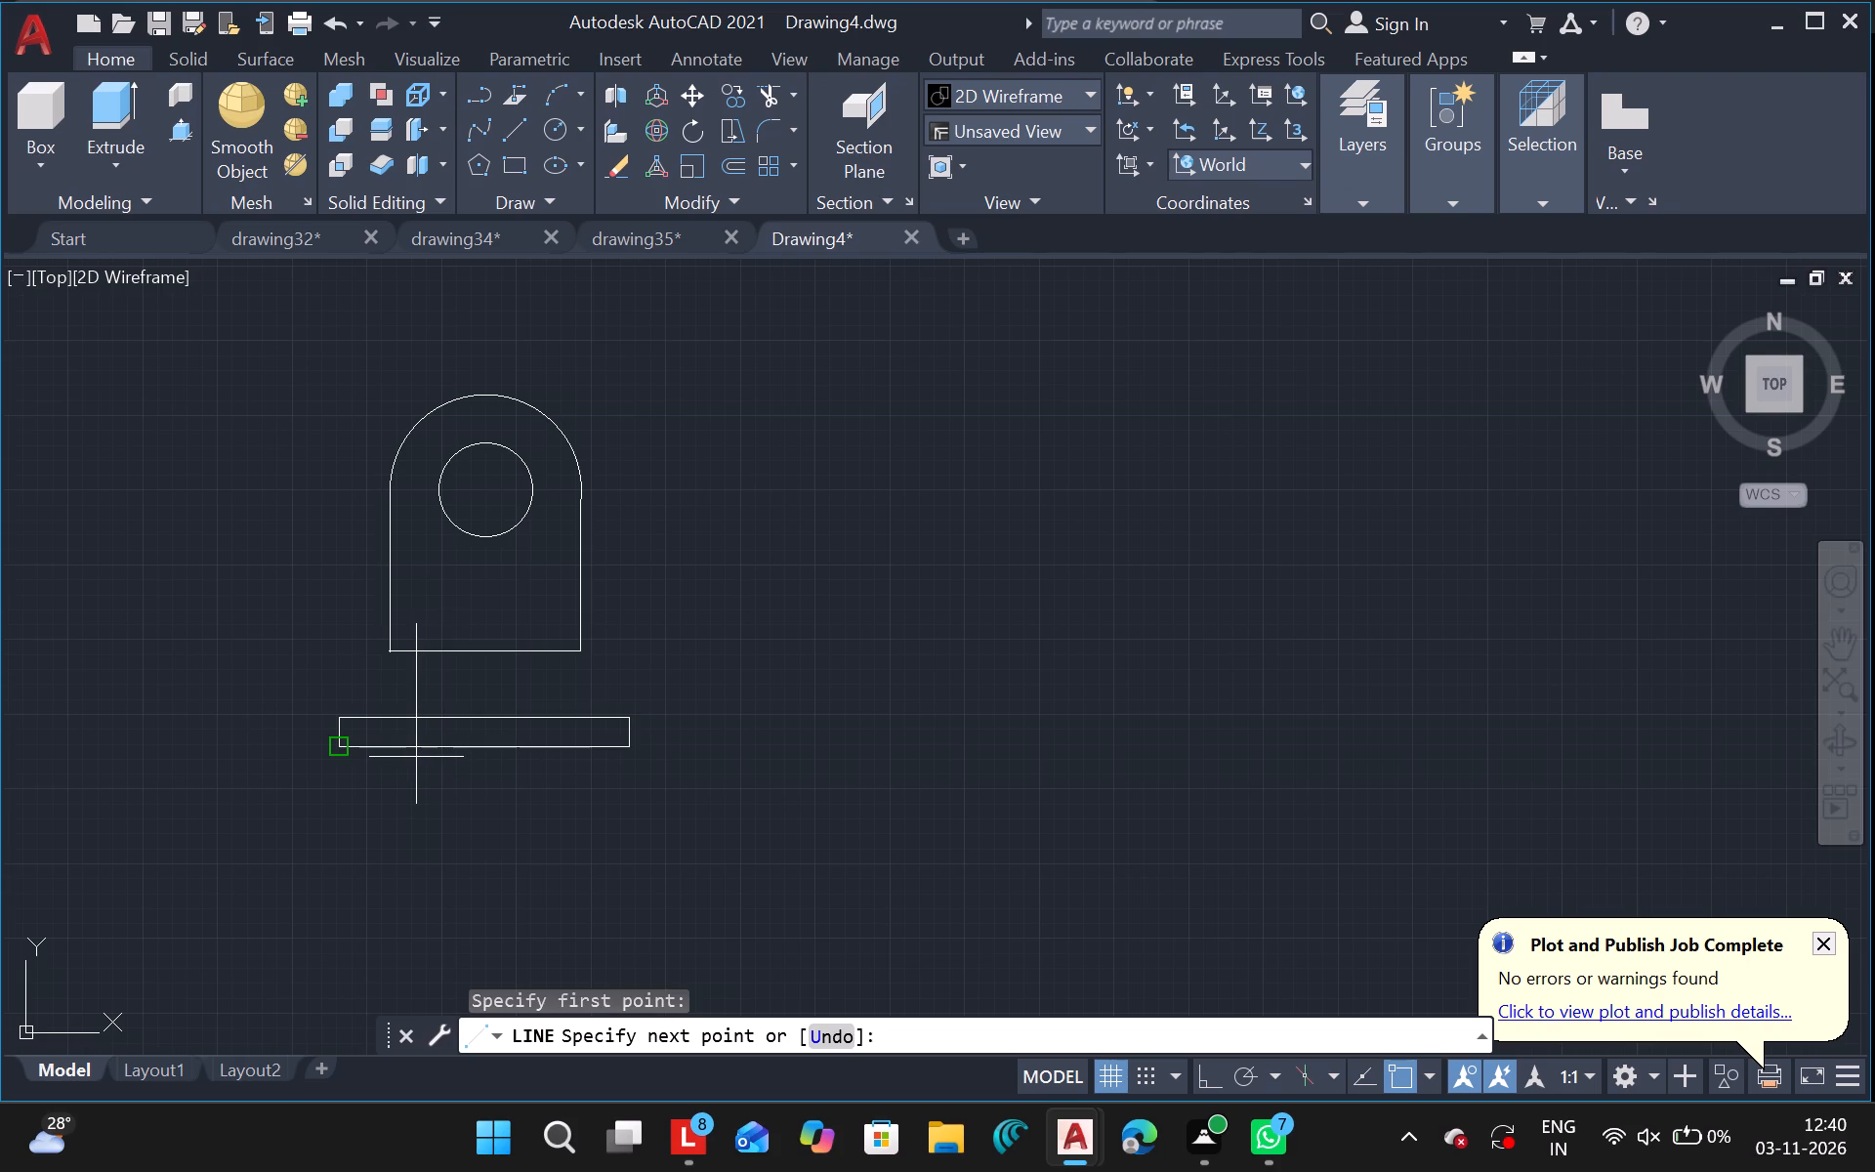
{"action": "left_click", "coordinate": [415, 757]}
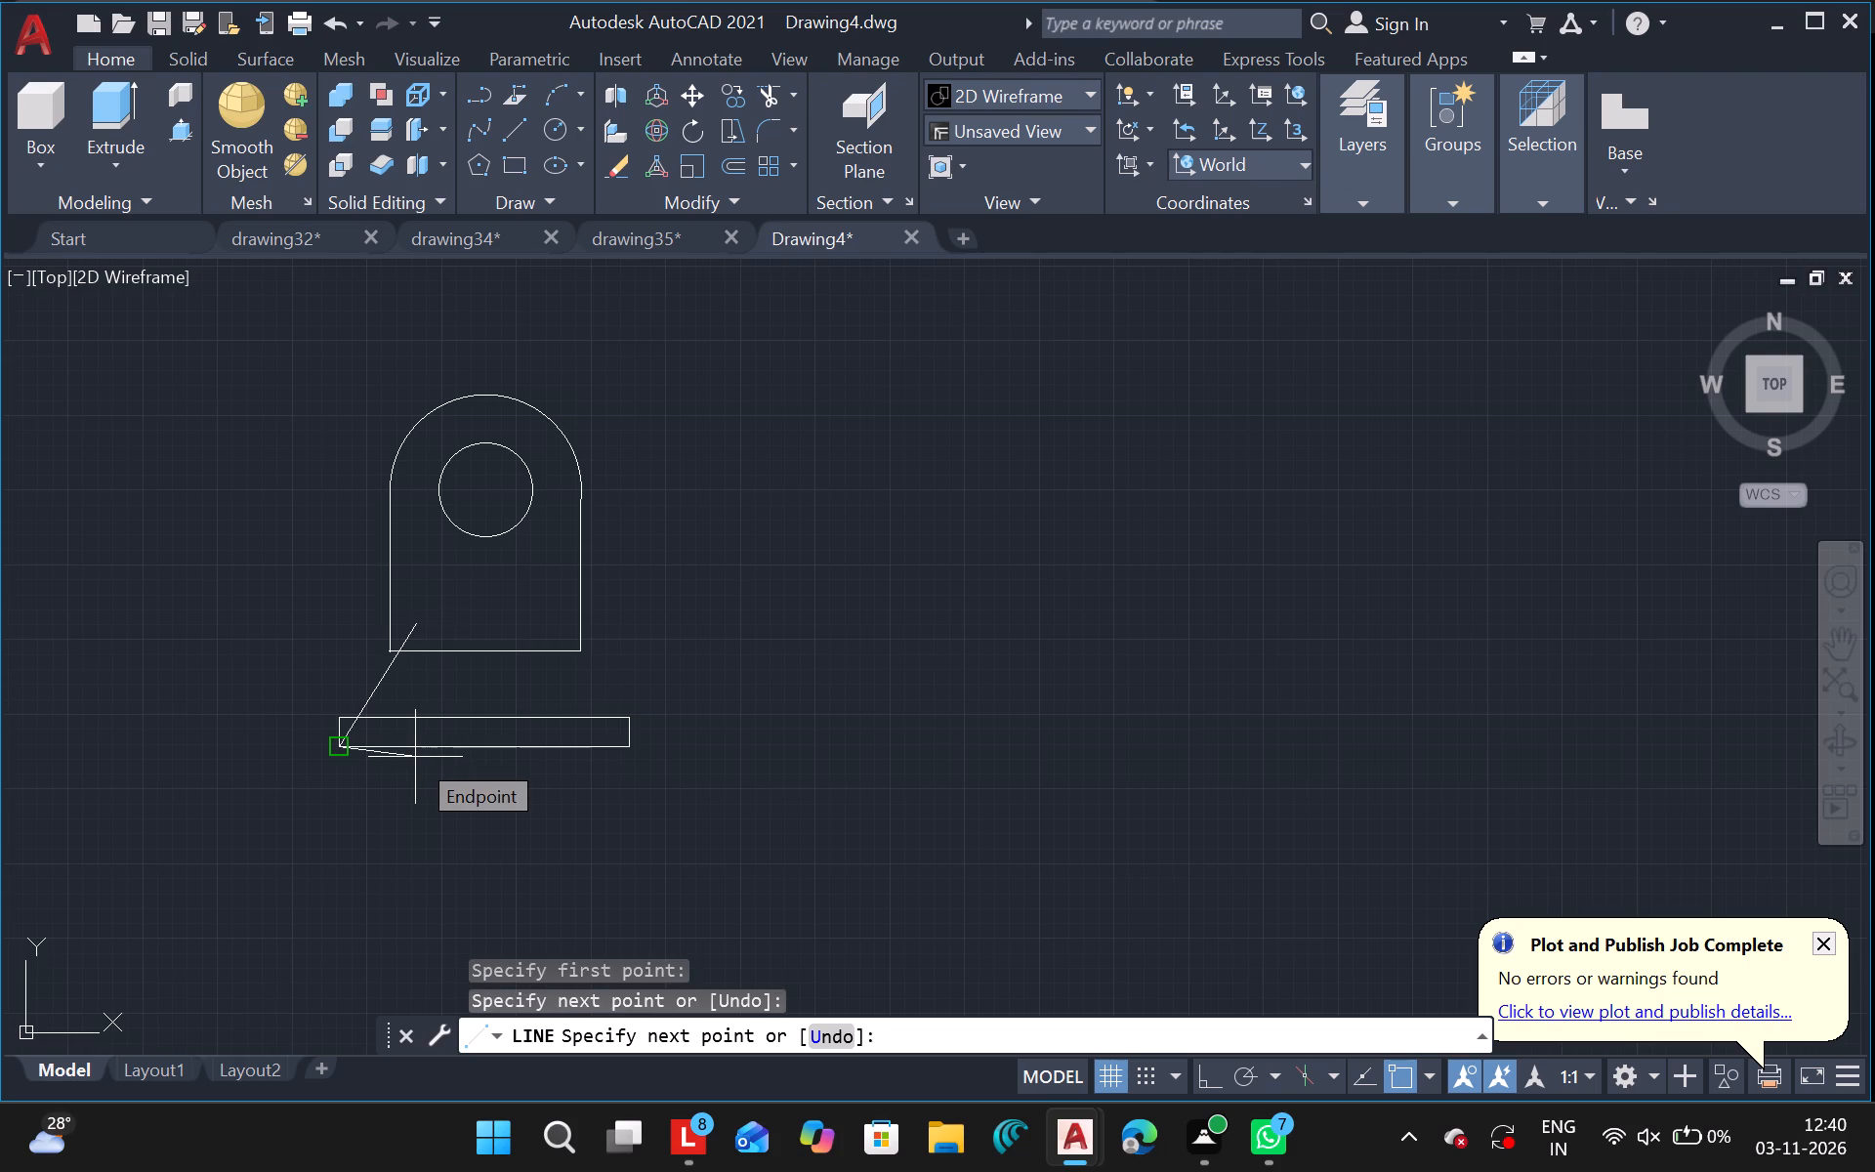
{"action": "key", "text": "ctrl+z"}
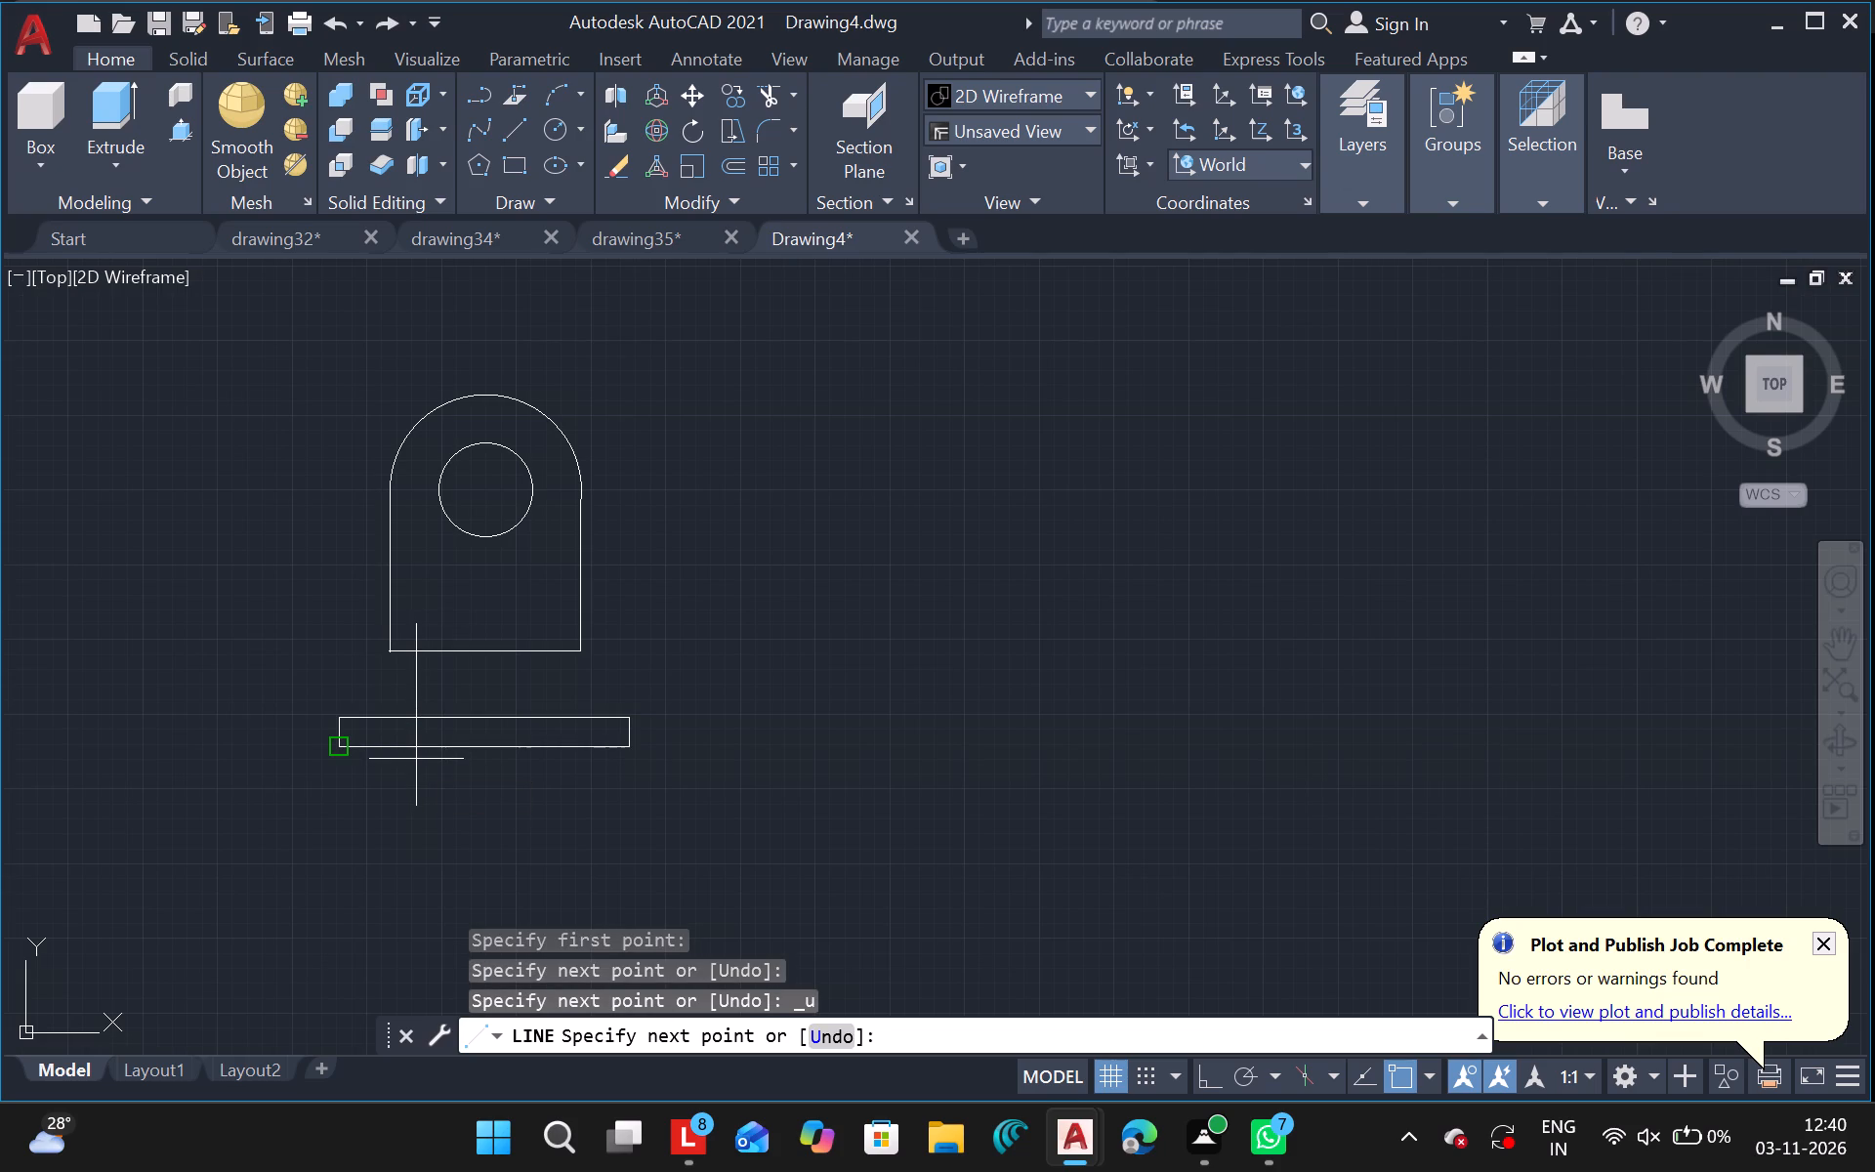
{"action": "left_click", "coordinate": [416, 759]}
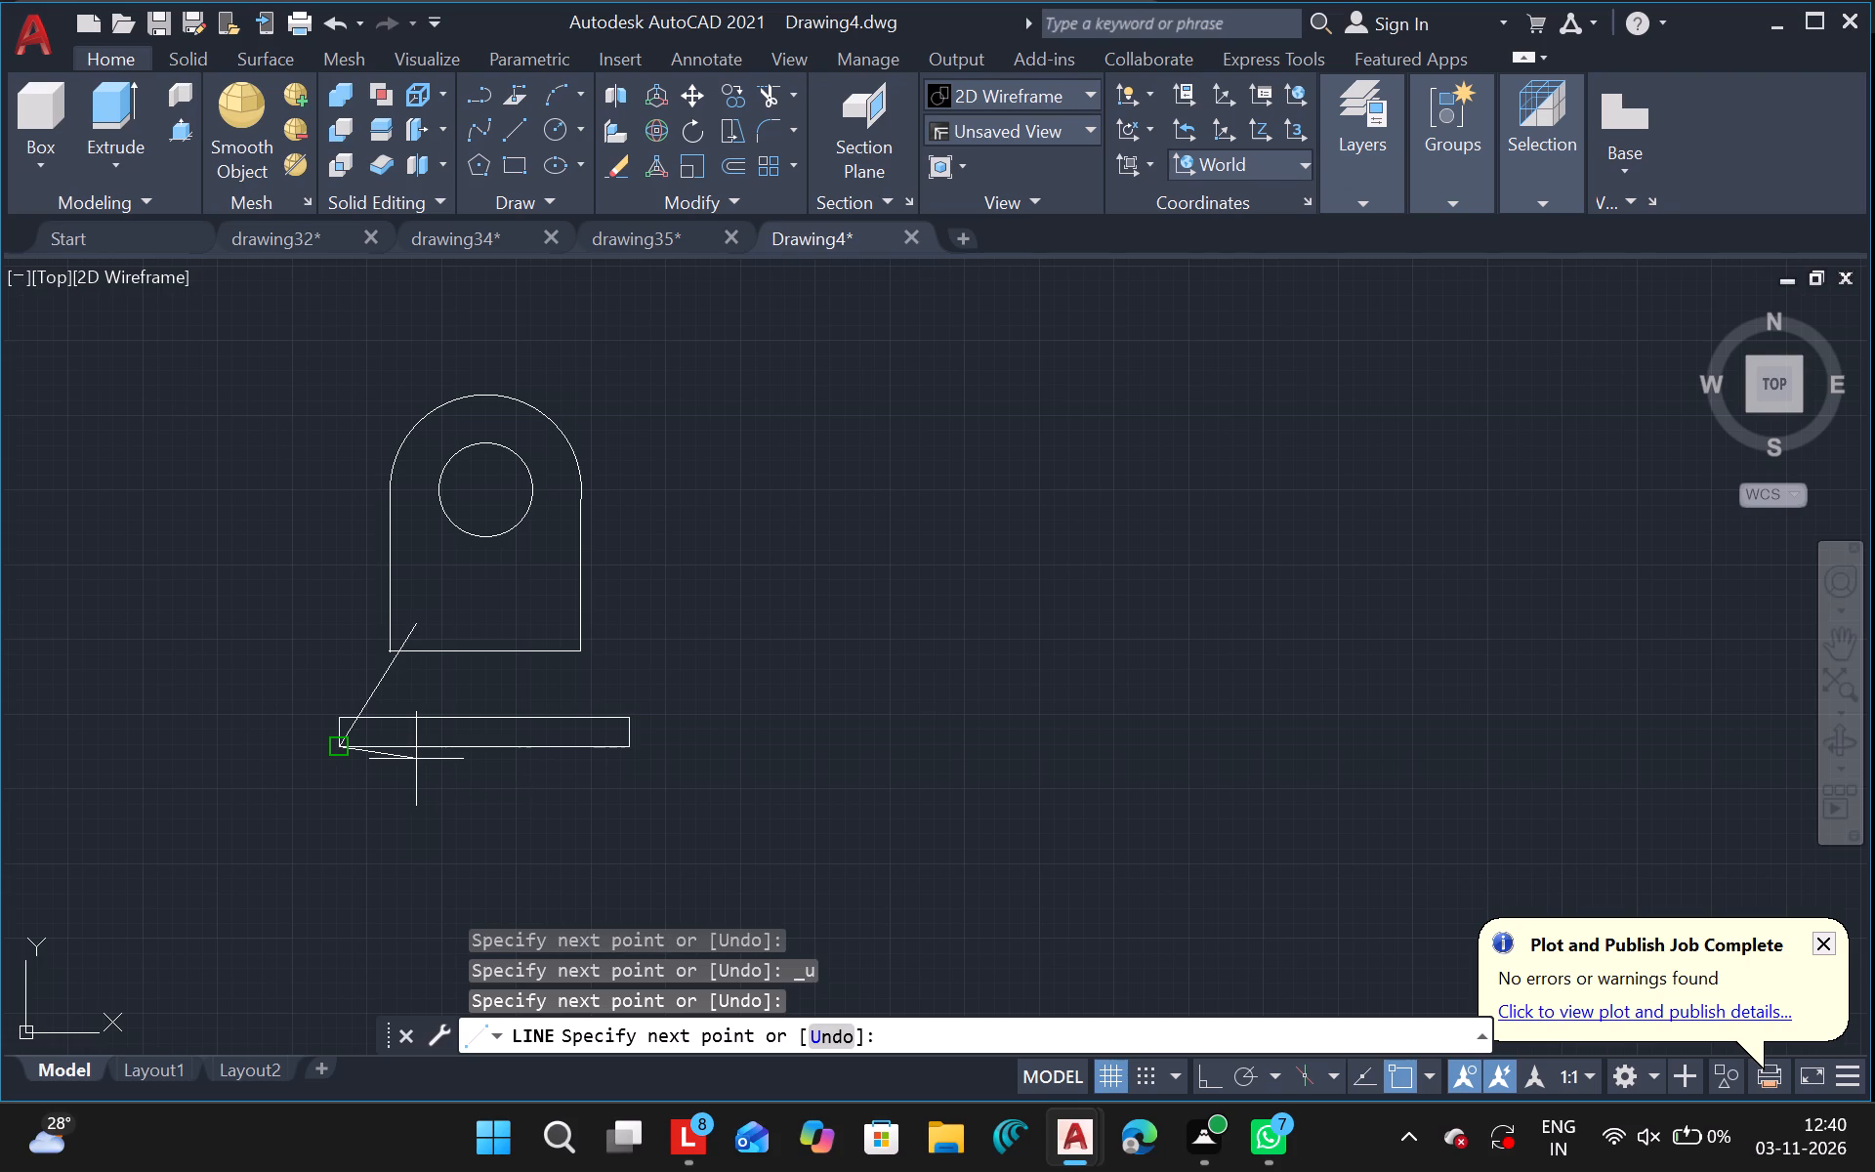
{"action": "key", "text": "ctrl+z"}
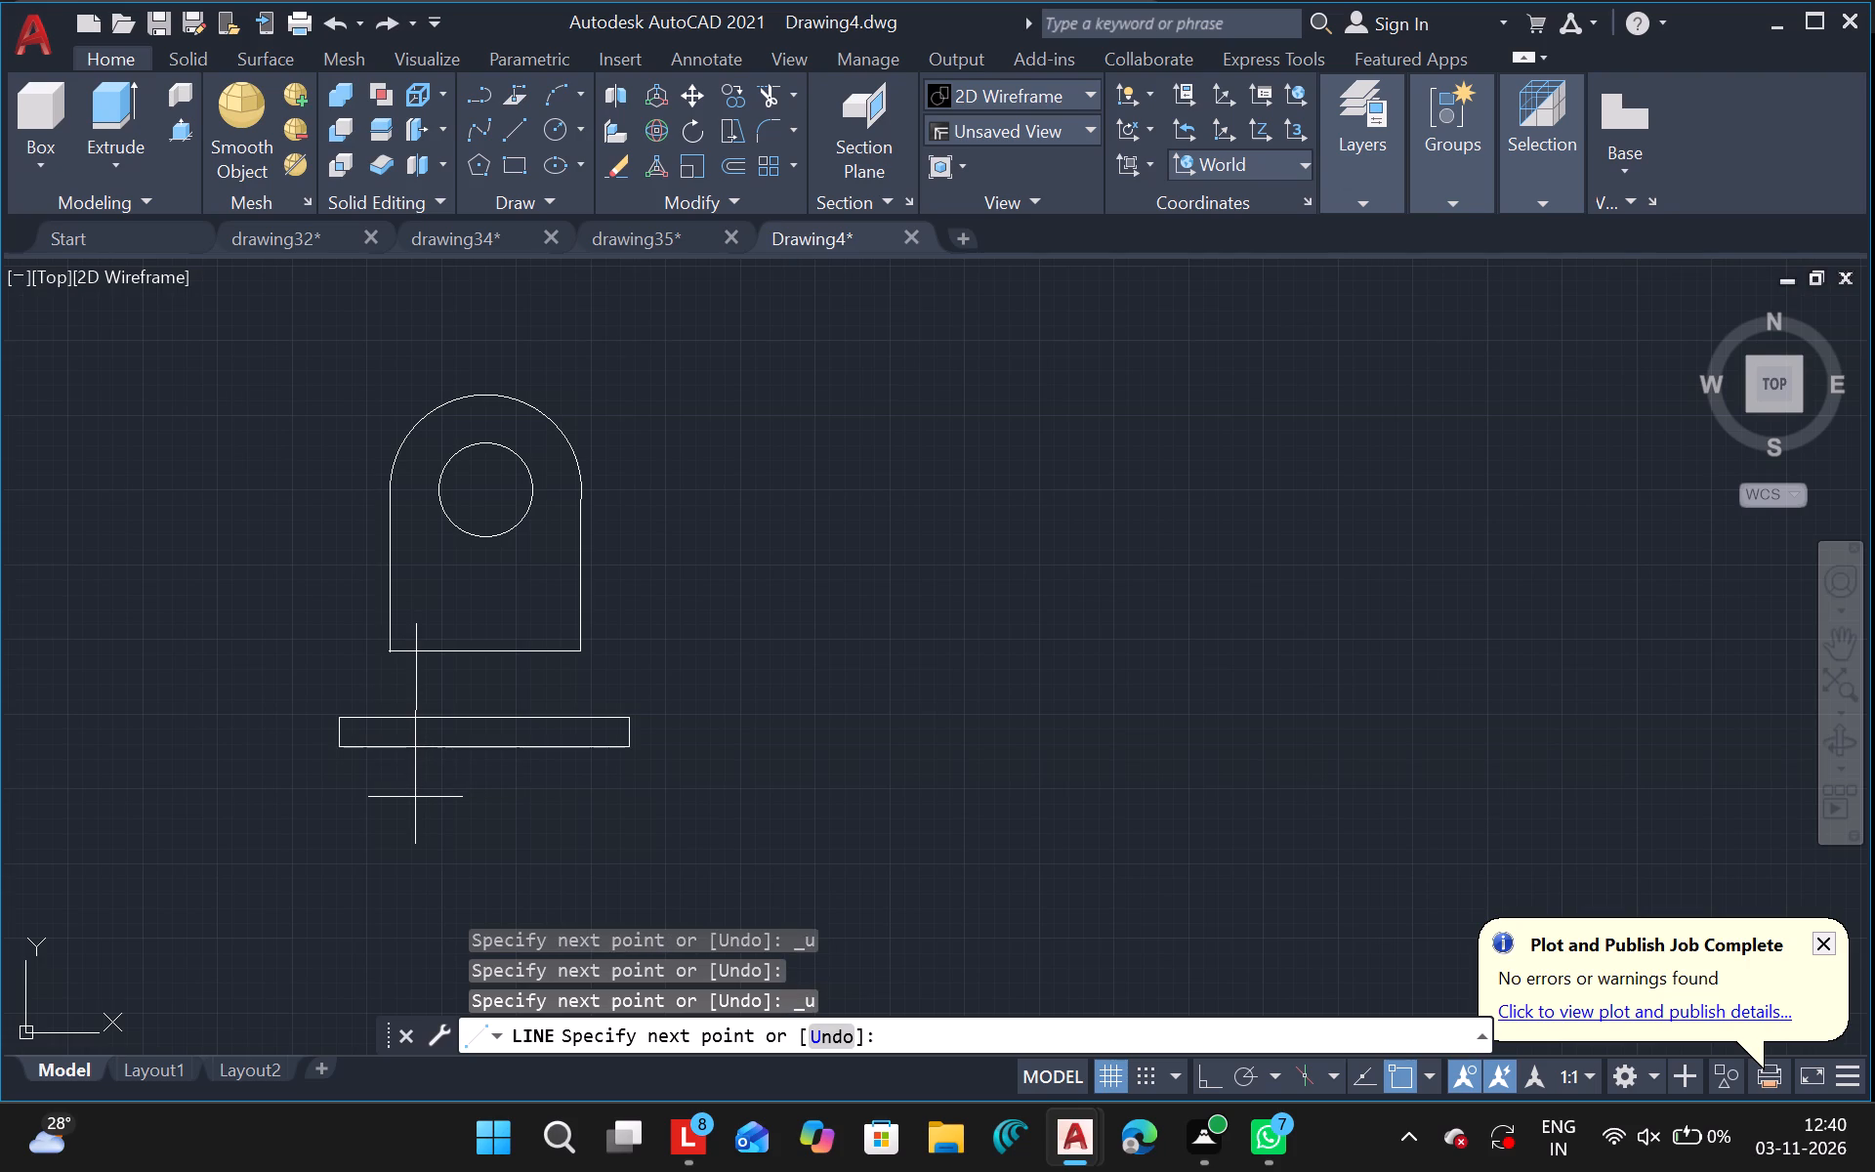
{"action": "left_click", "coordinate": [416, 797]}
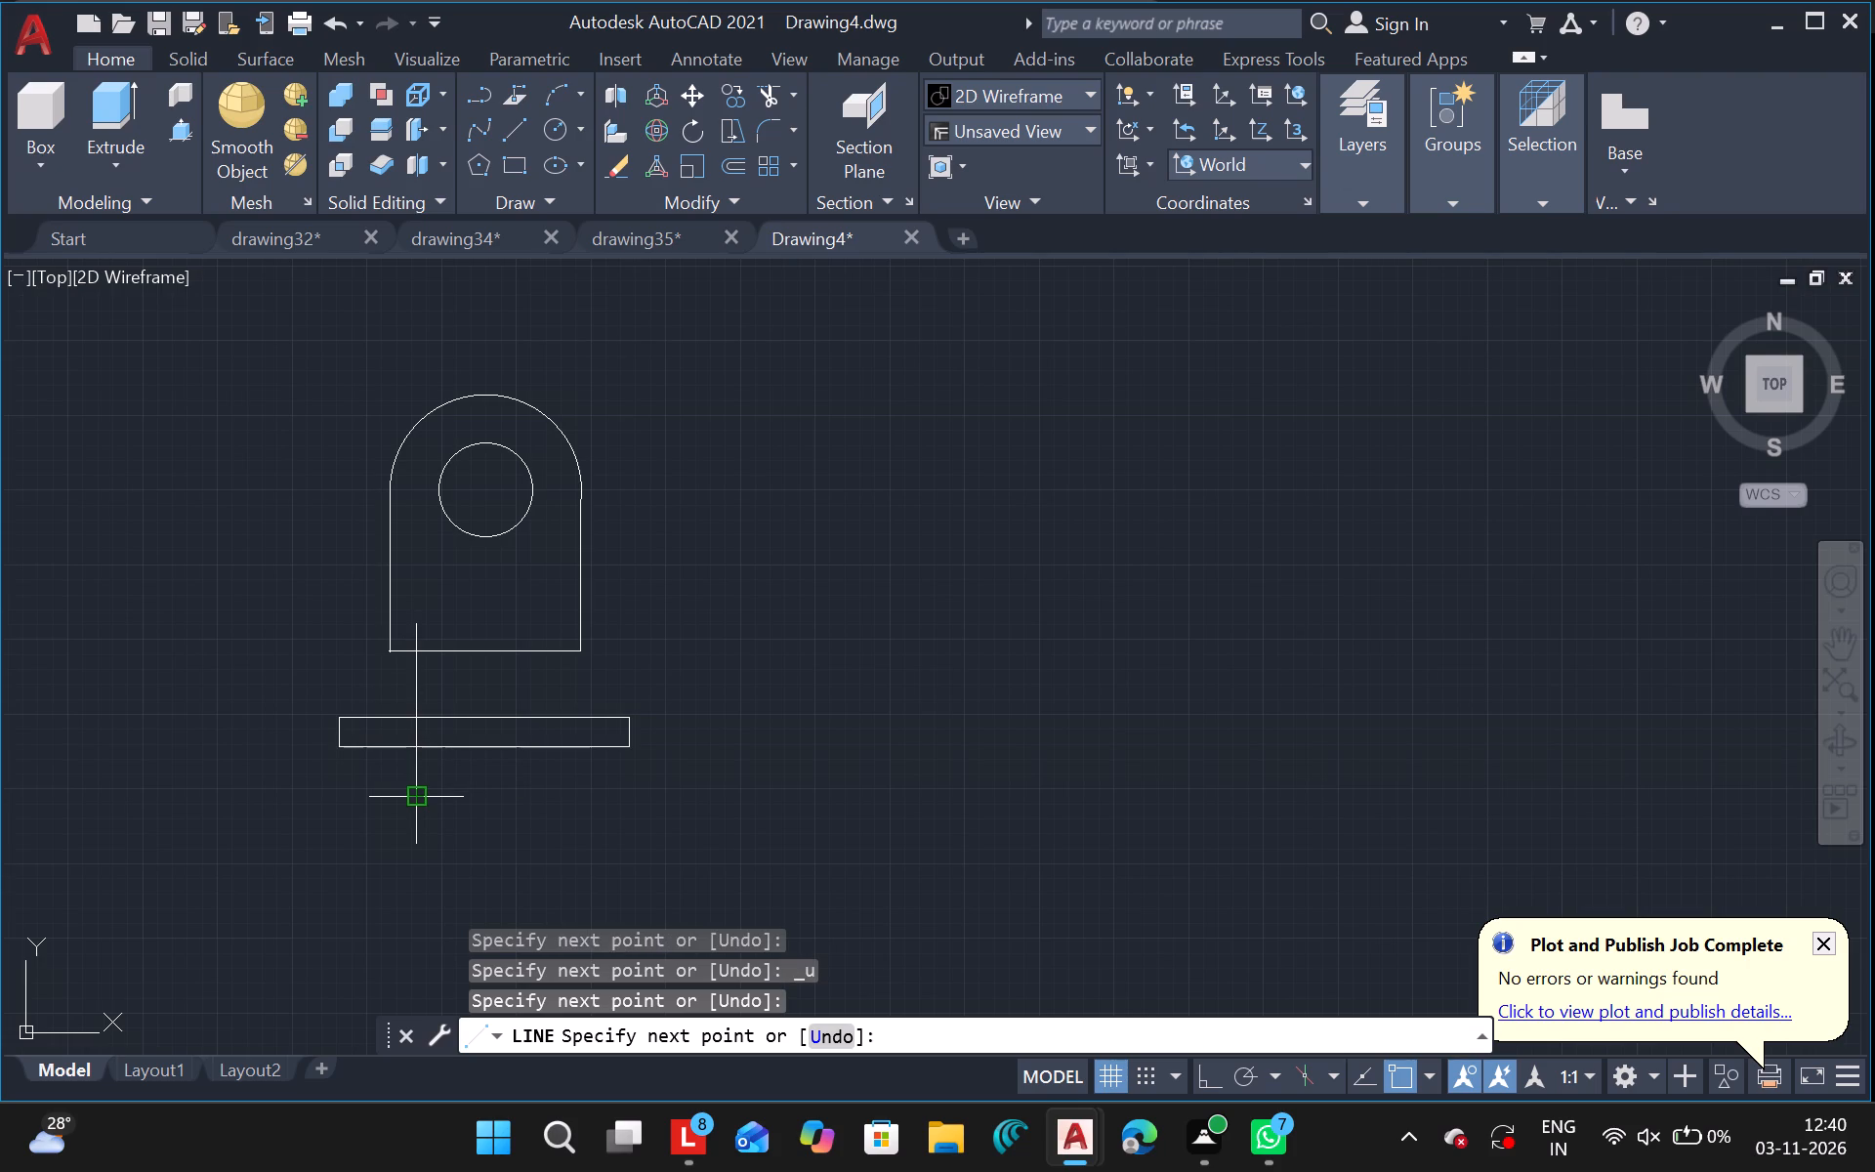
{"action": "key", "text": "Escape"}
Copy the vertical line horizontally to the right so the copy crosses the body's bottom edge near its right side.
{"action": "left_click_drag", "start_coordinate": [415, 716], "coordinate": [924, 1079]}
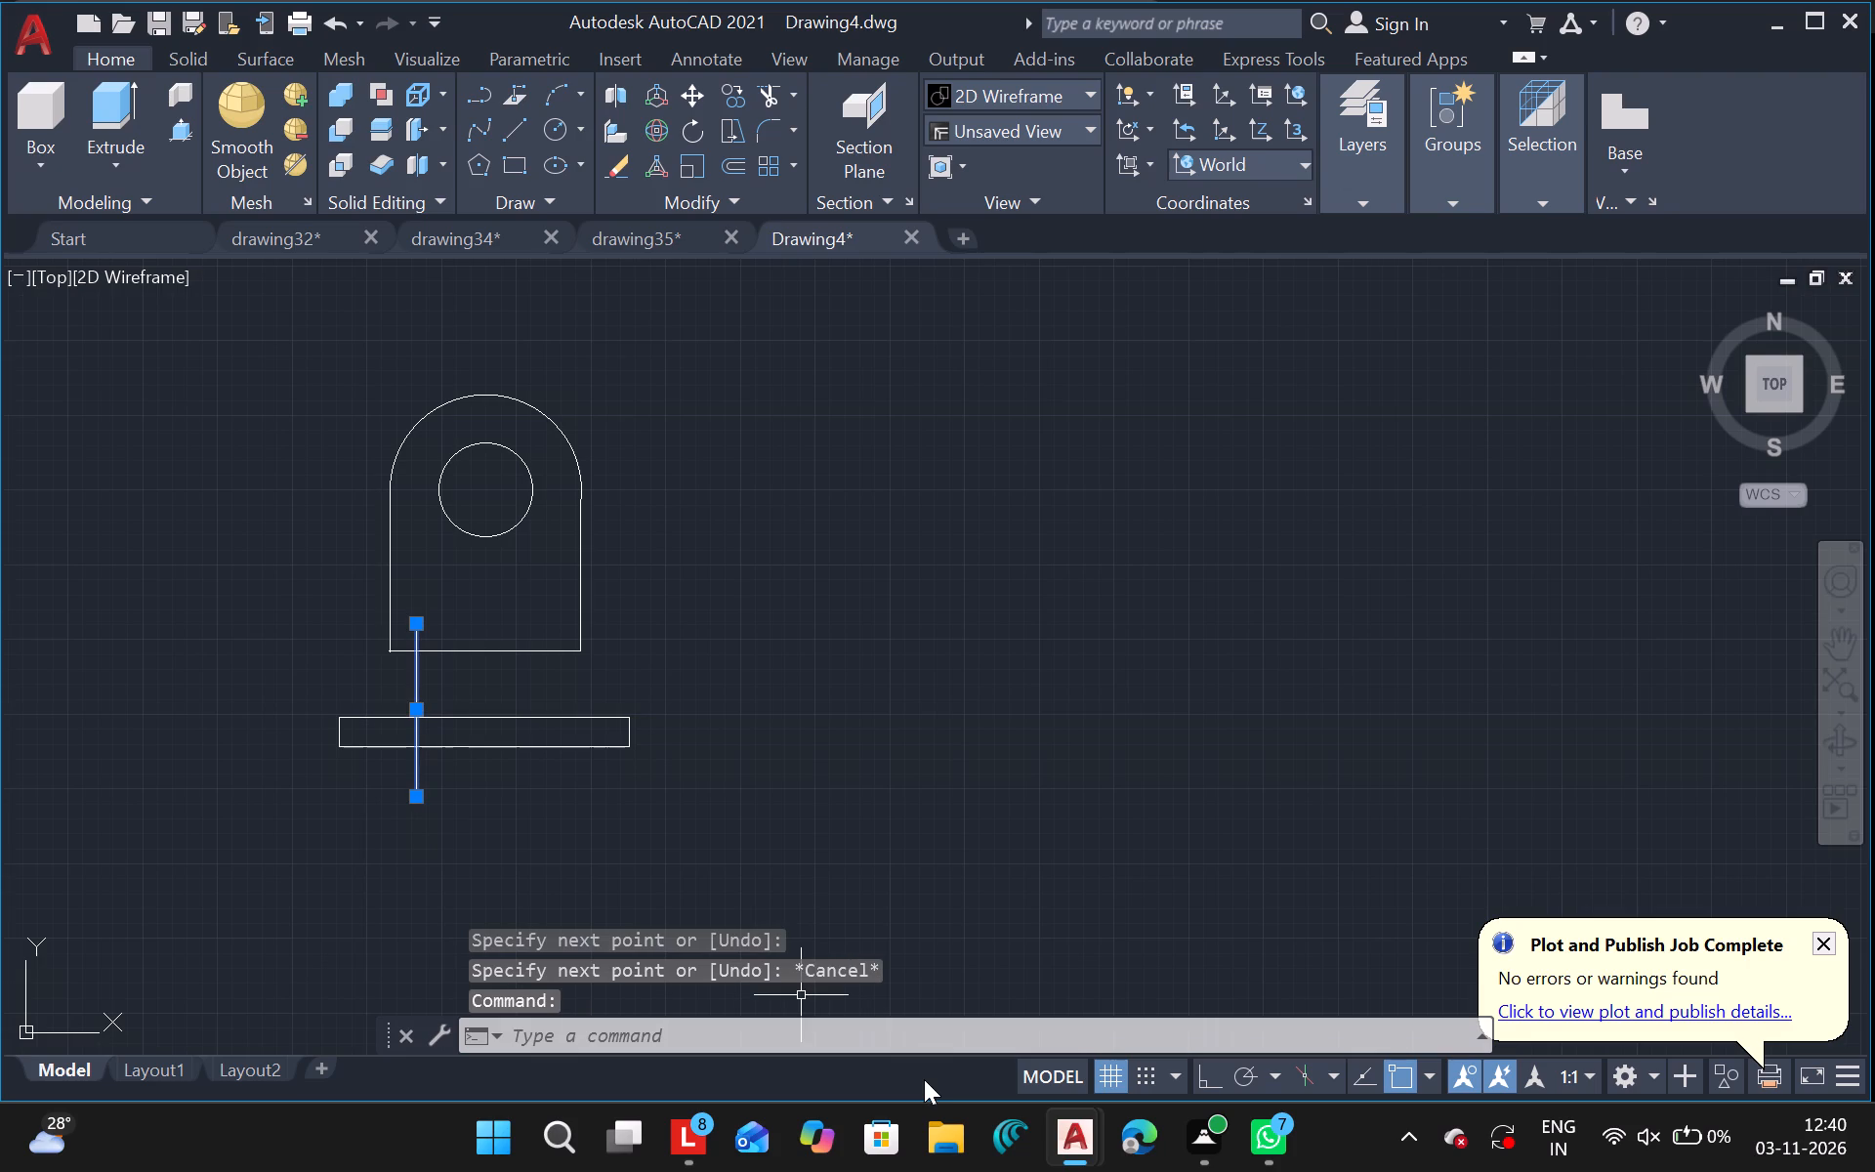
{"action": "type", "text": "co"}
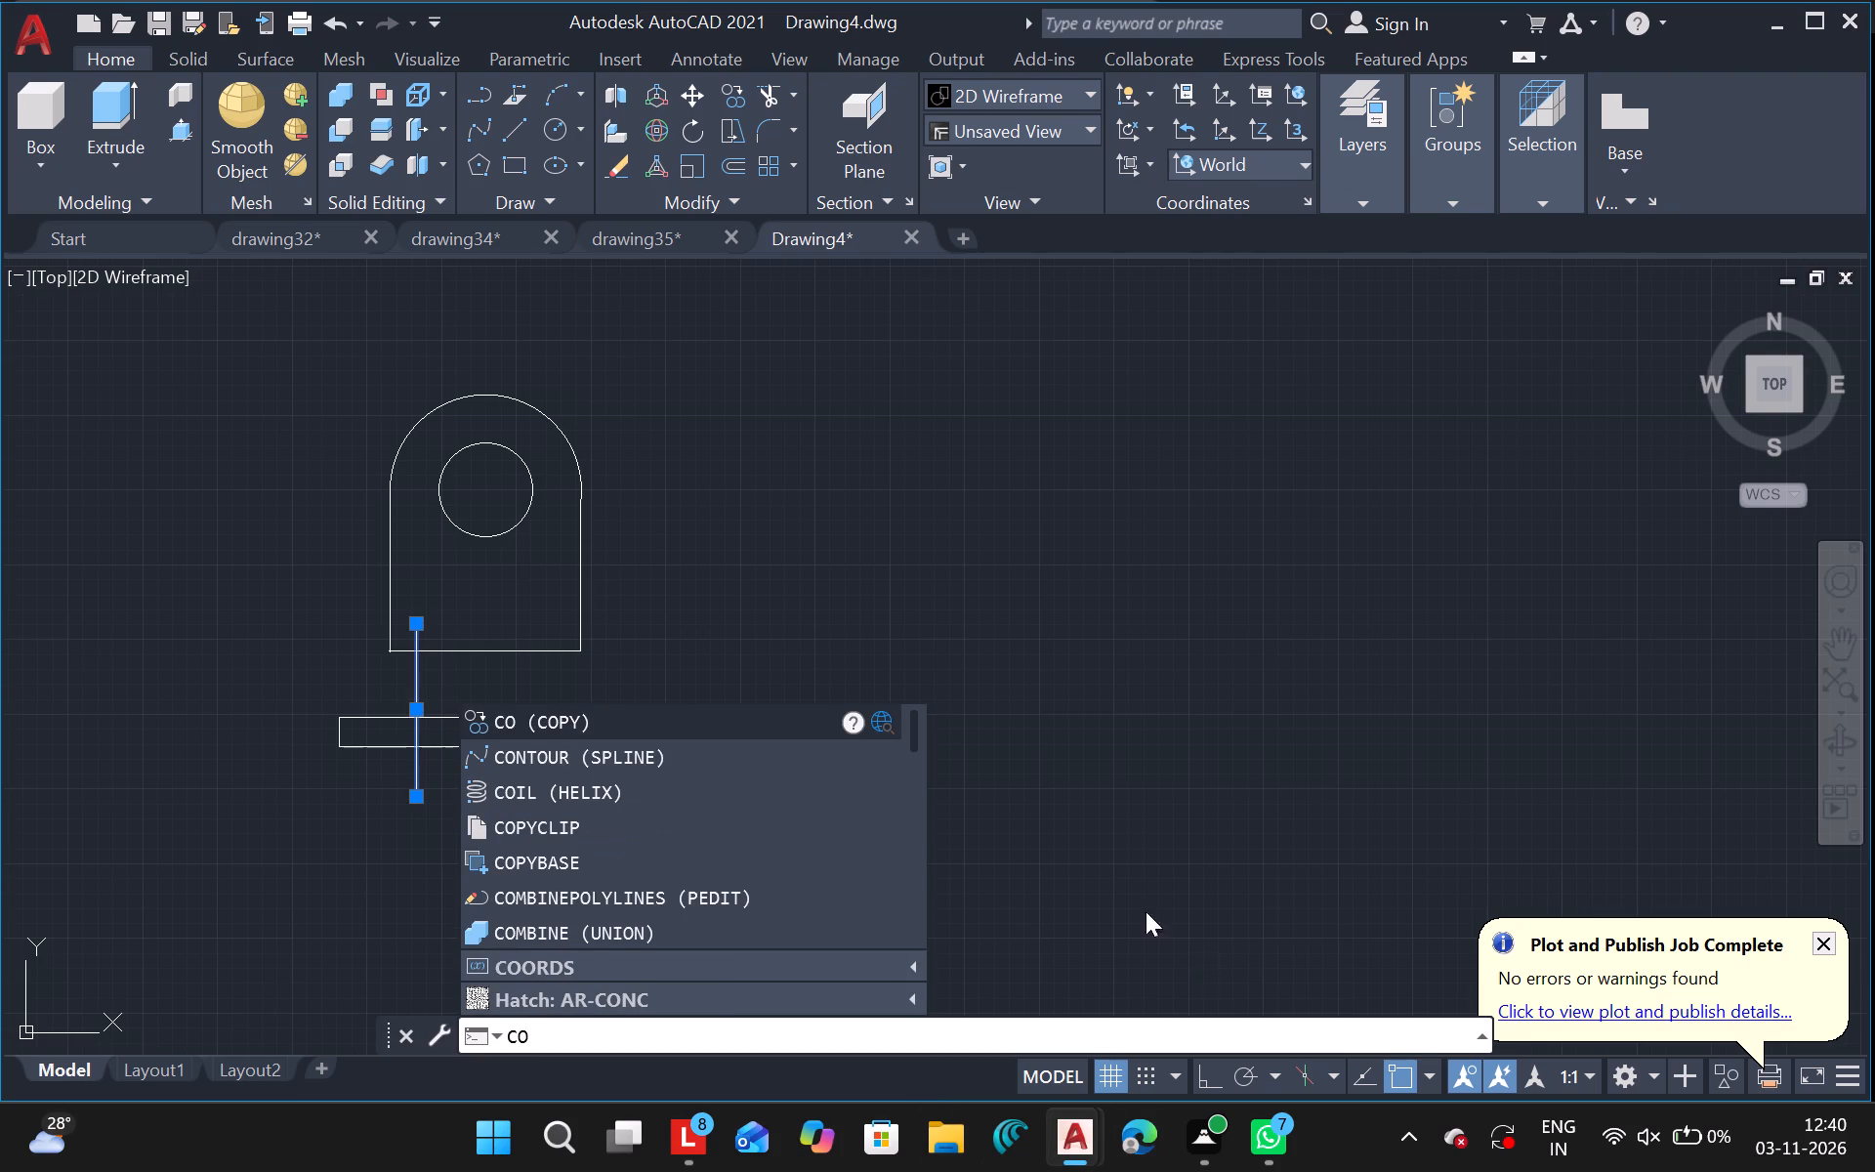
{"action": "left_click", "coordinate": [707, 724]}
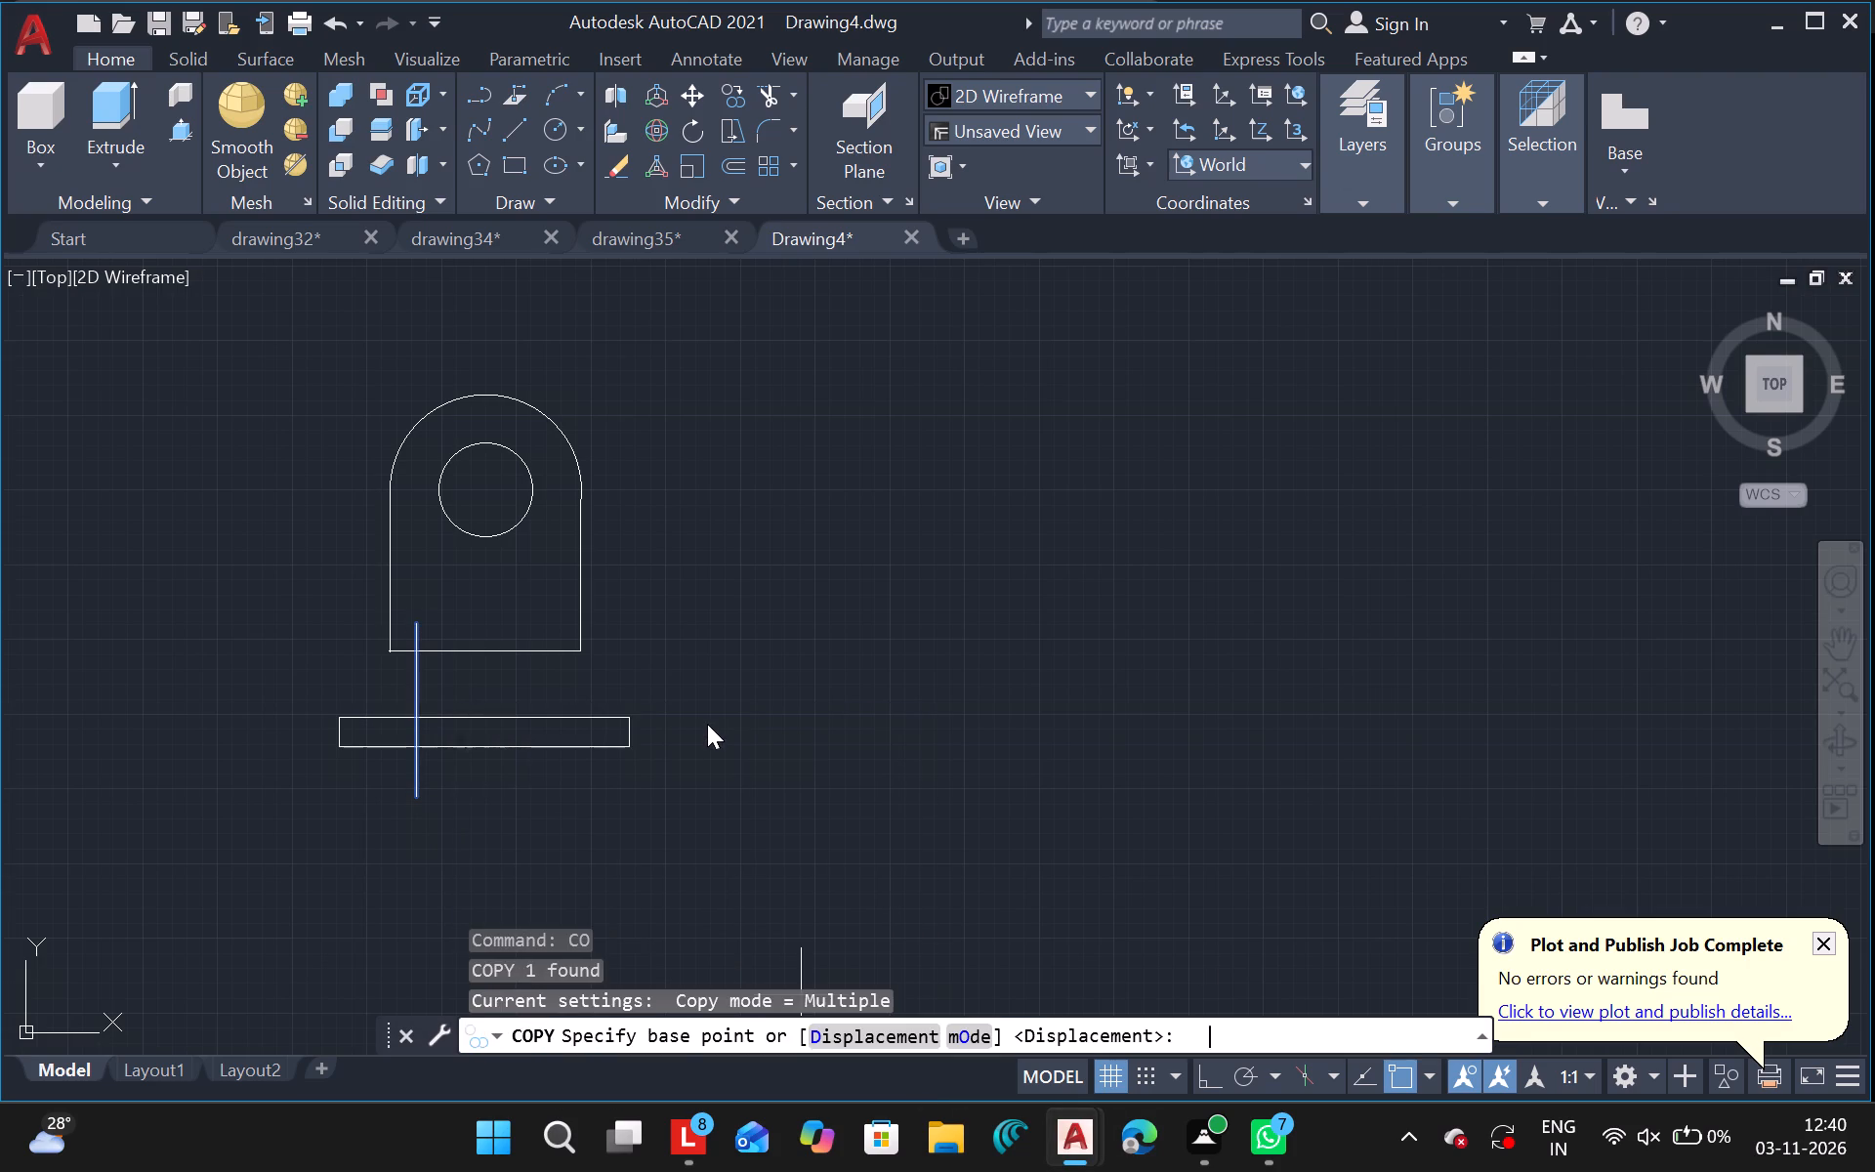
{"action": "left_click_drag", "start_coordinate": [1025, 621], "coordinate": [1135, 612]}
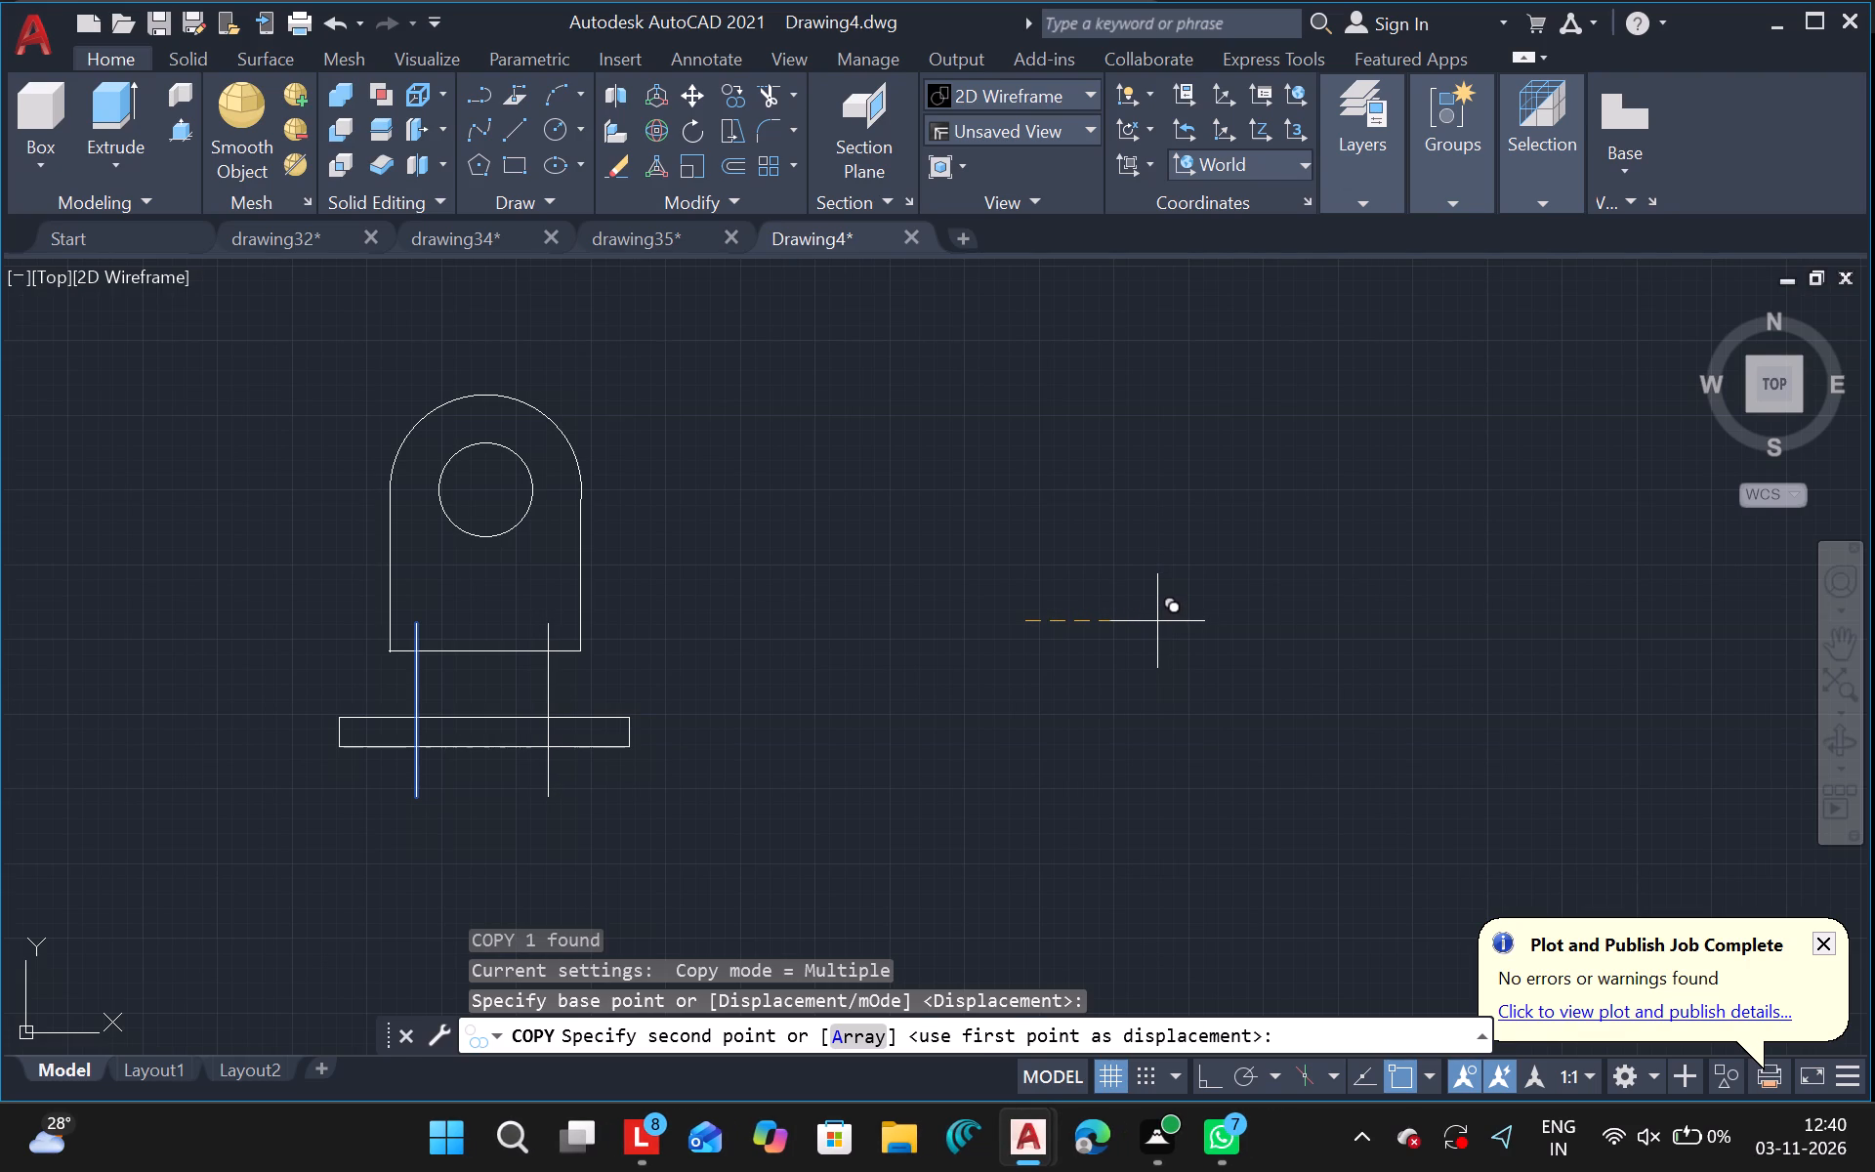
{"action": "left_click", "coordinate": [1157, 621]}
{"action": "key", "text": "Escape"}
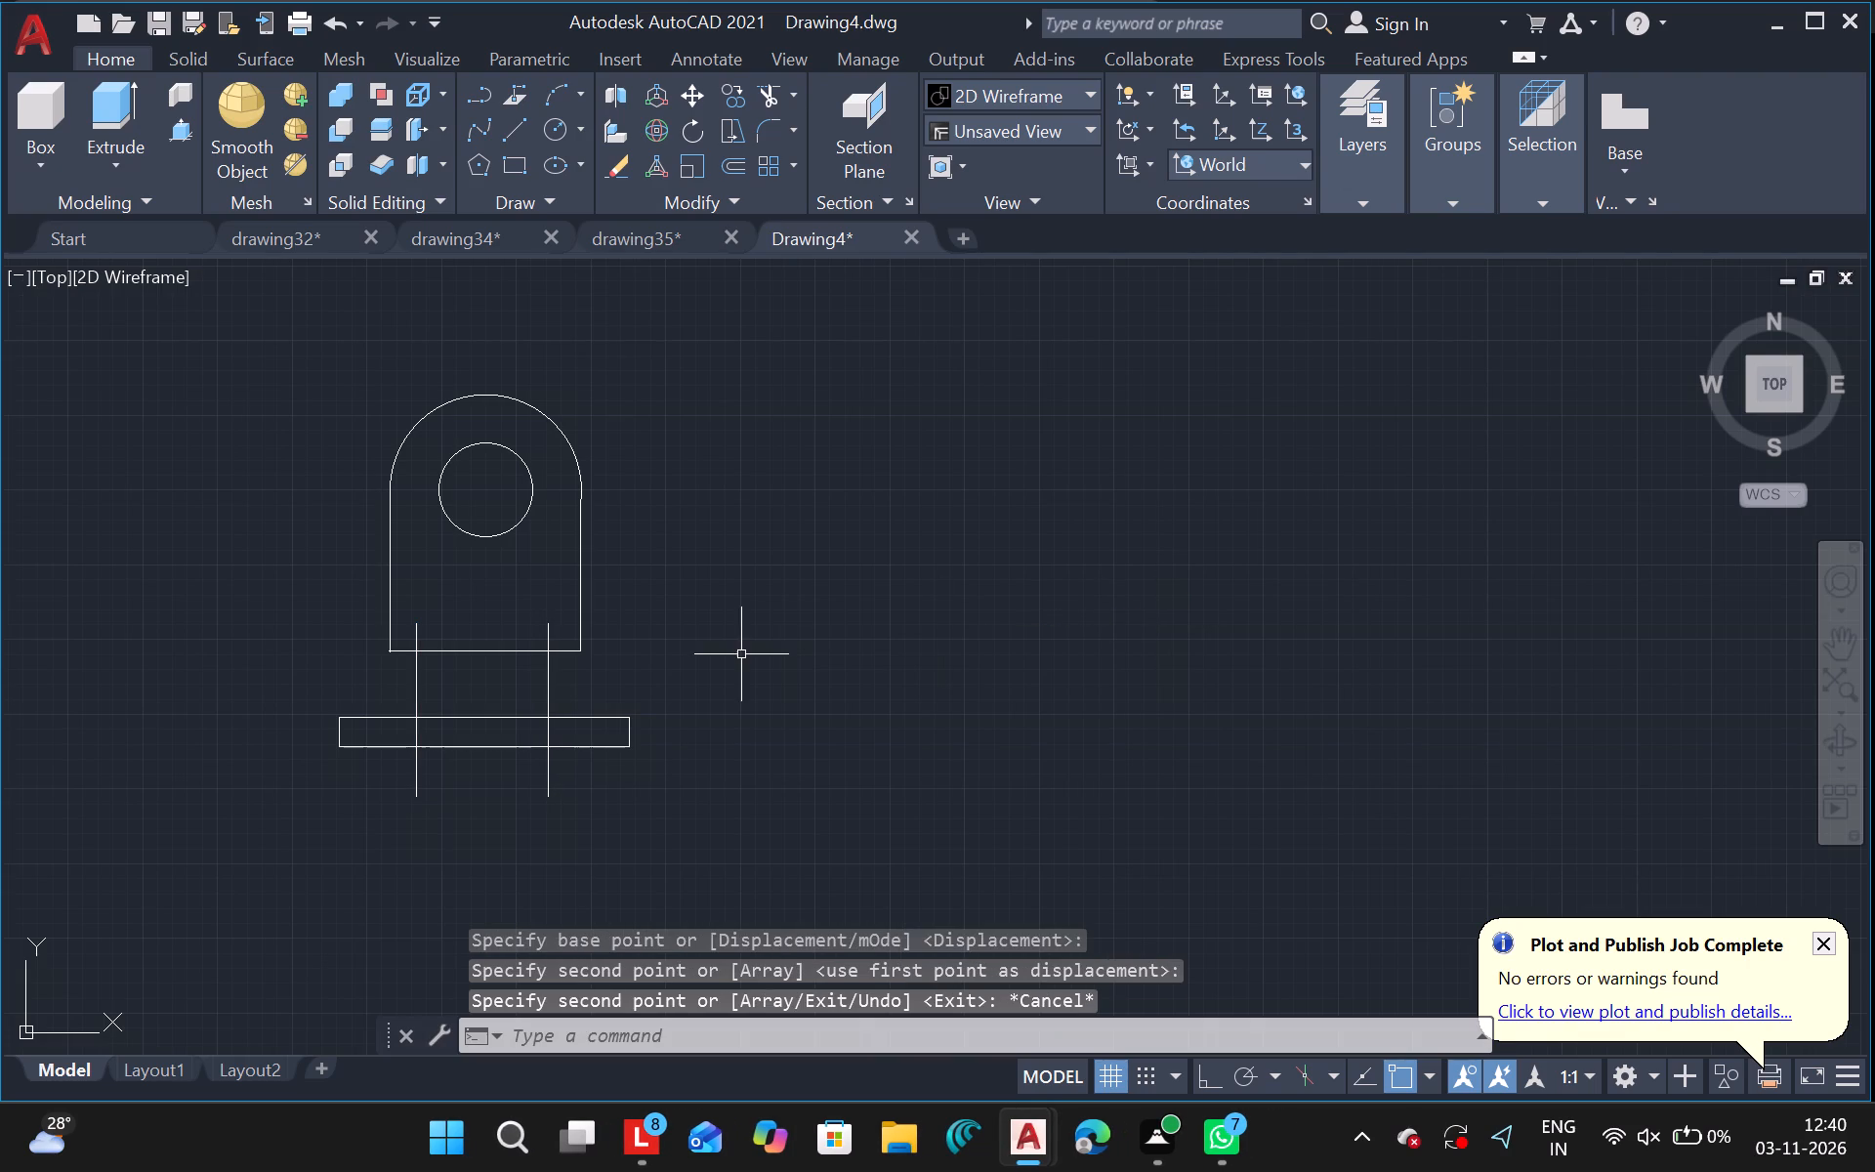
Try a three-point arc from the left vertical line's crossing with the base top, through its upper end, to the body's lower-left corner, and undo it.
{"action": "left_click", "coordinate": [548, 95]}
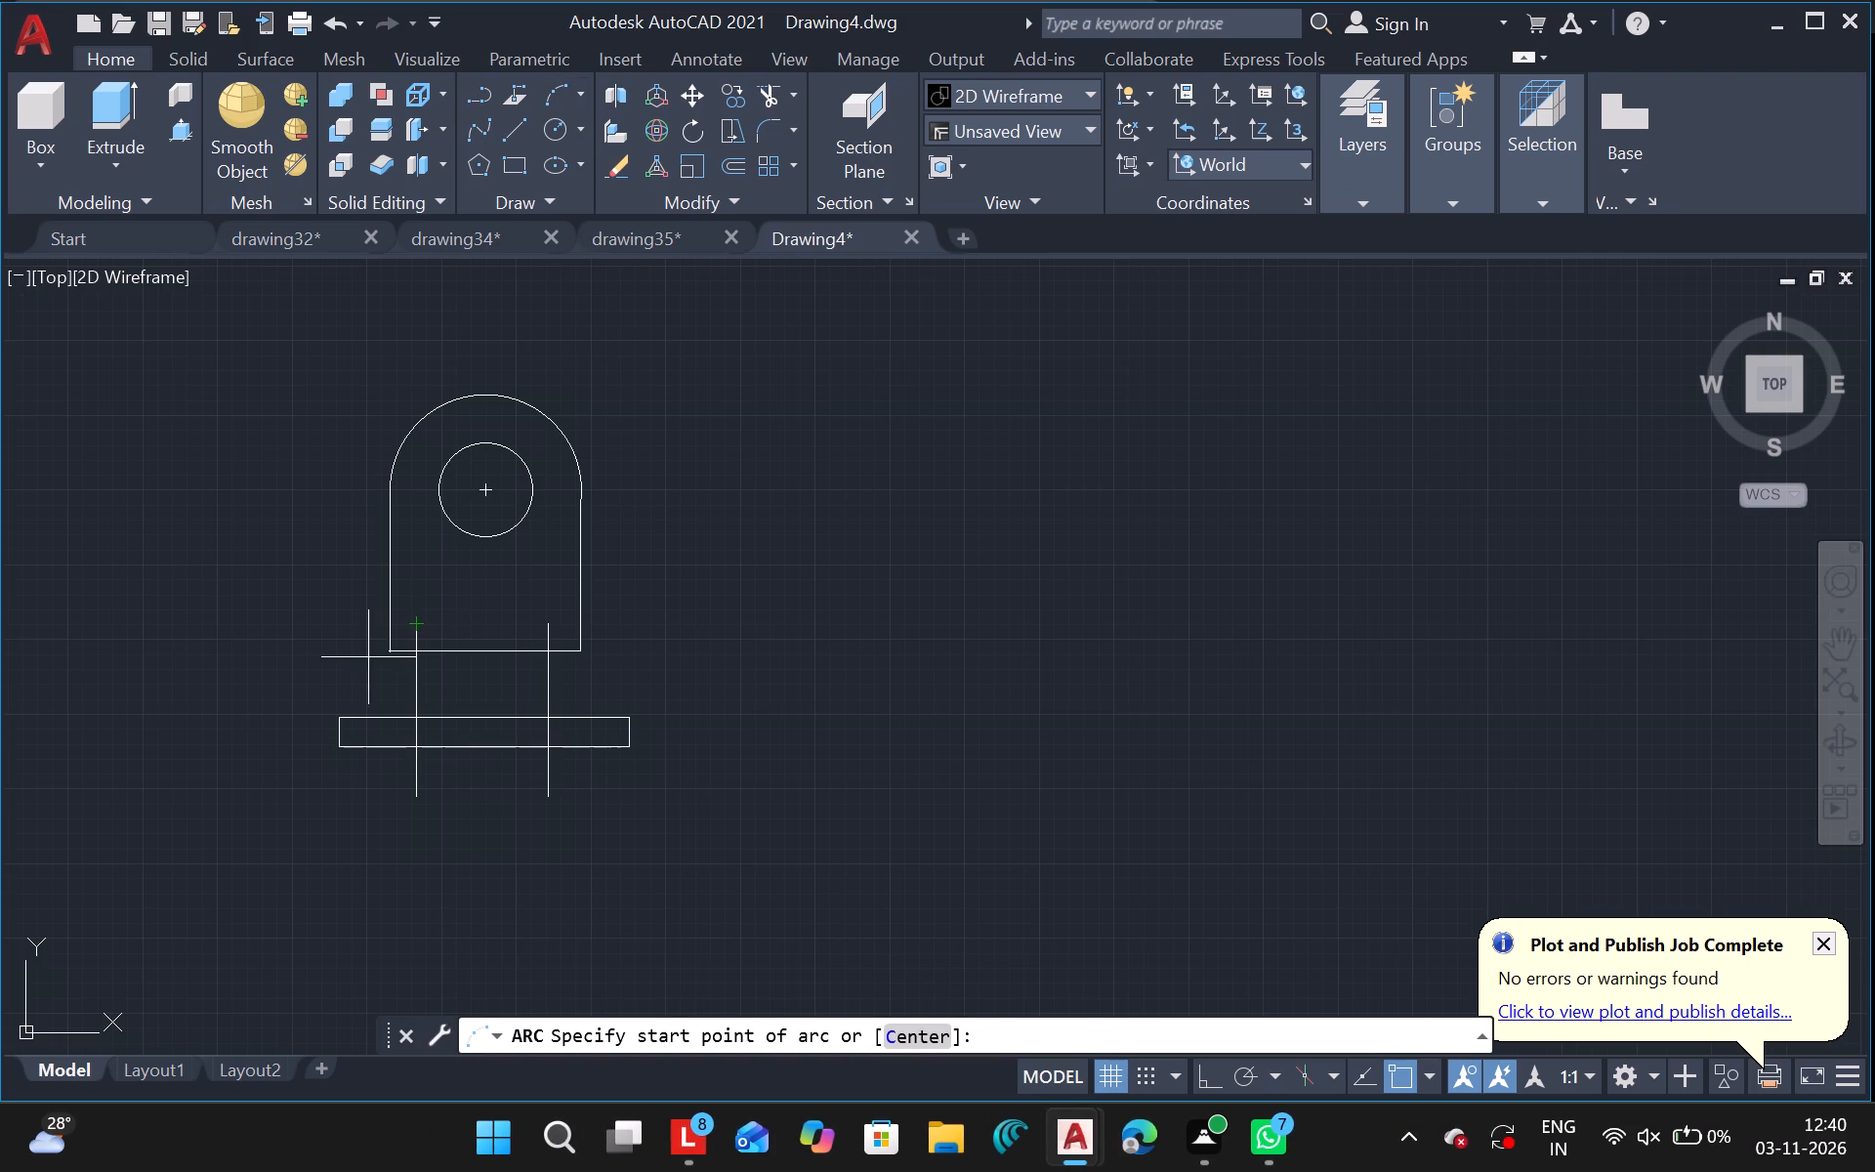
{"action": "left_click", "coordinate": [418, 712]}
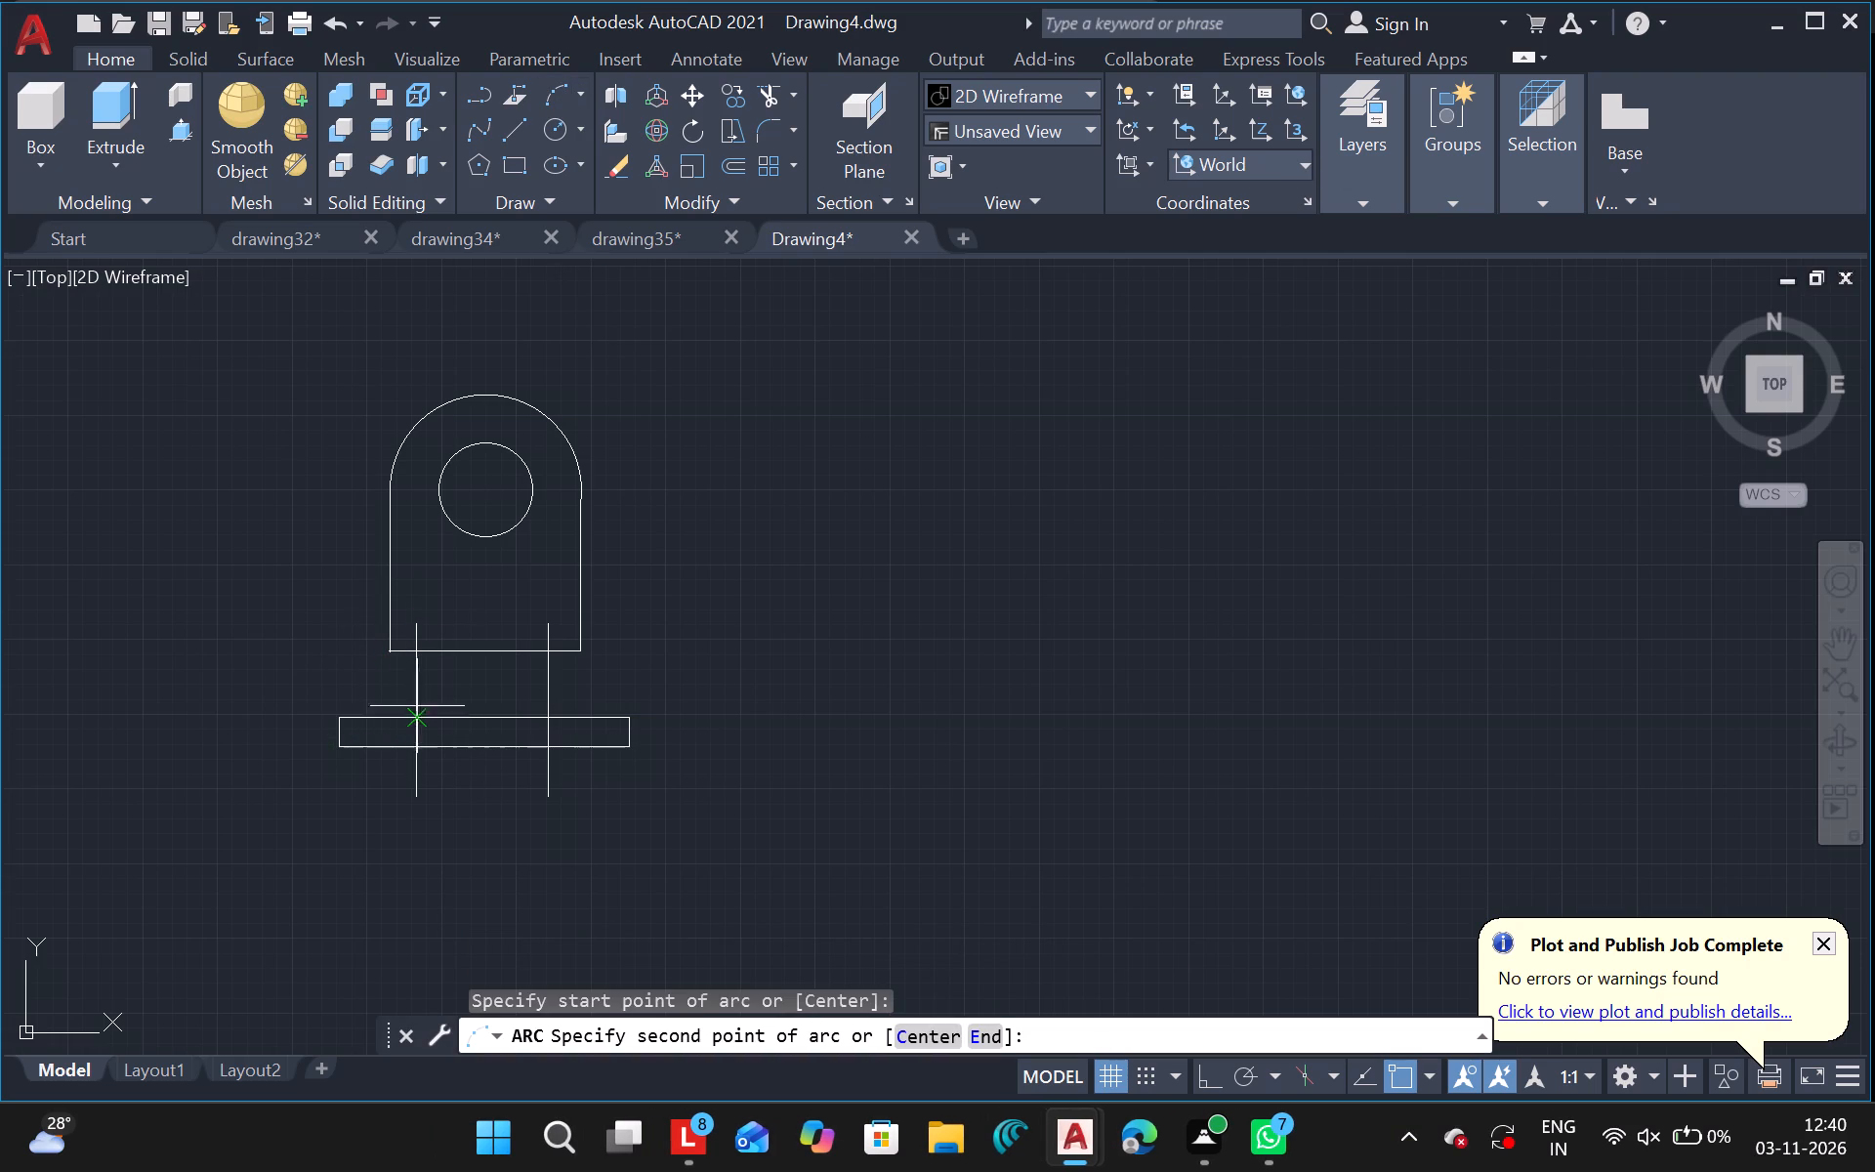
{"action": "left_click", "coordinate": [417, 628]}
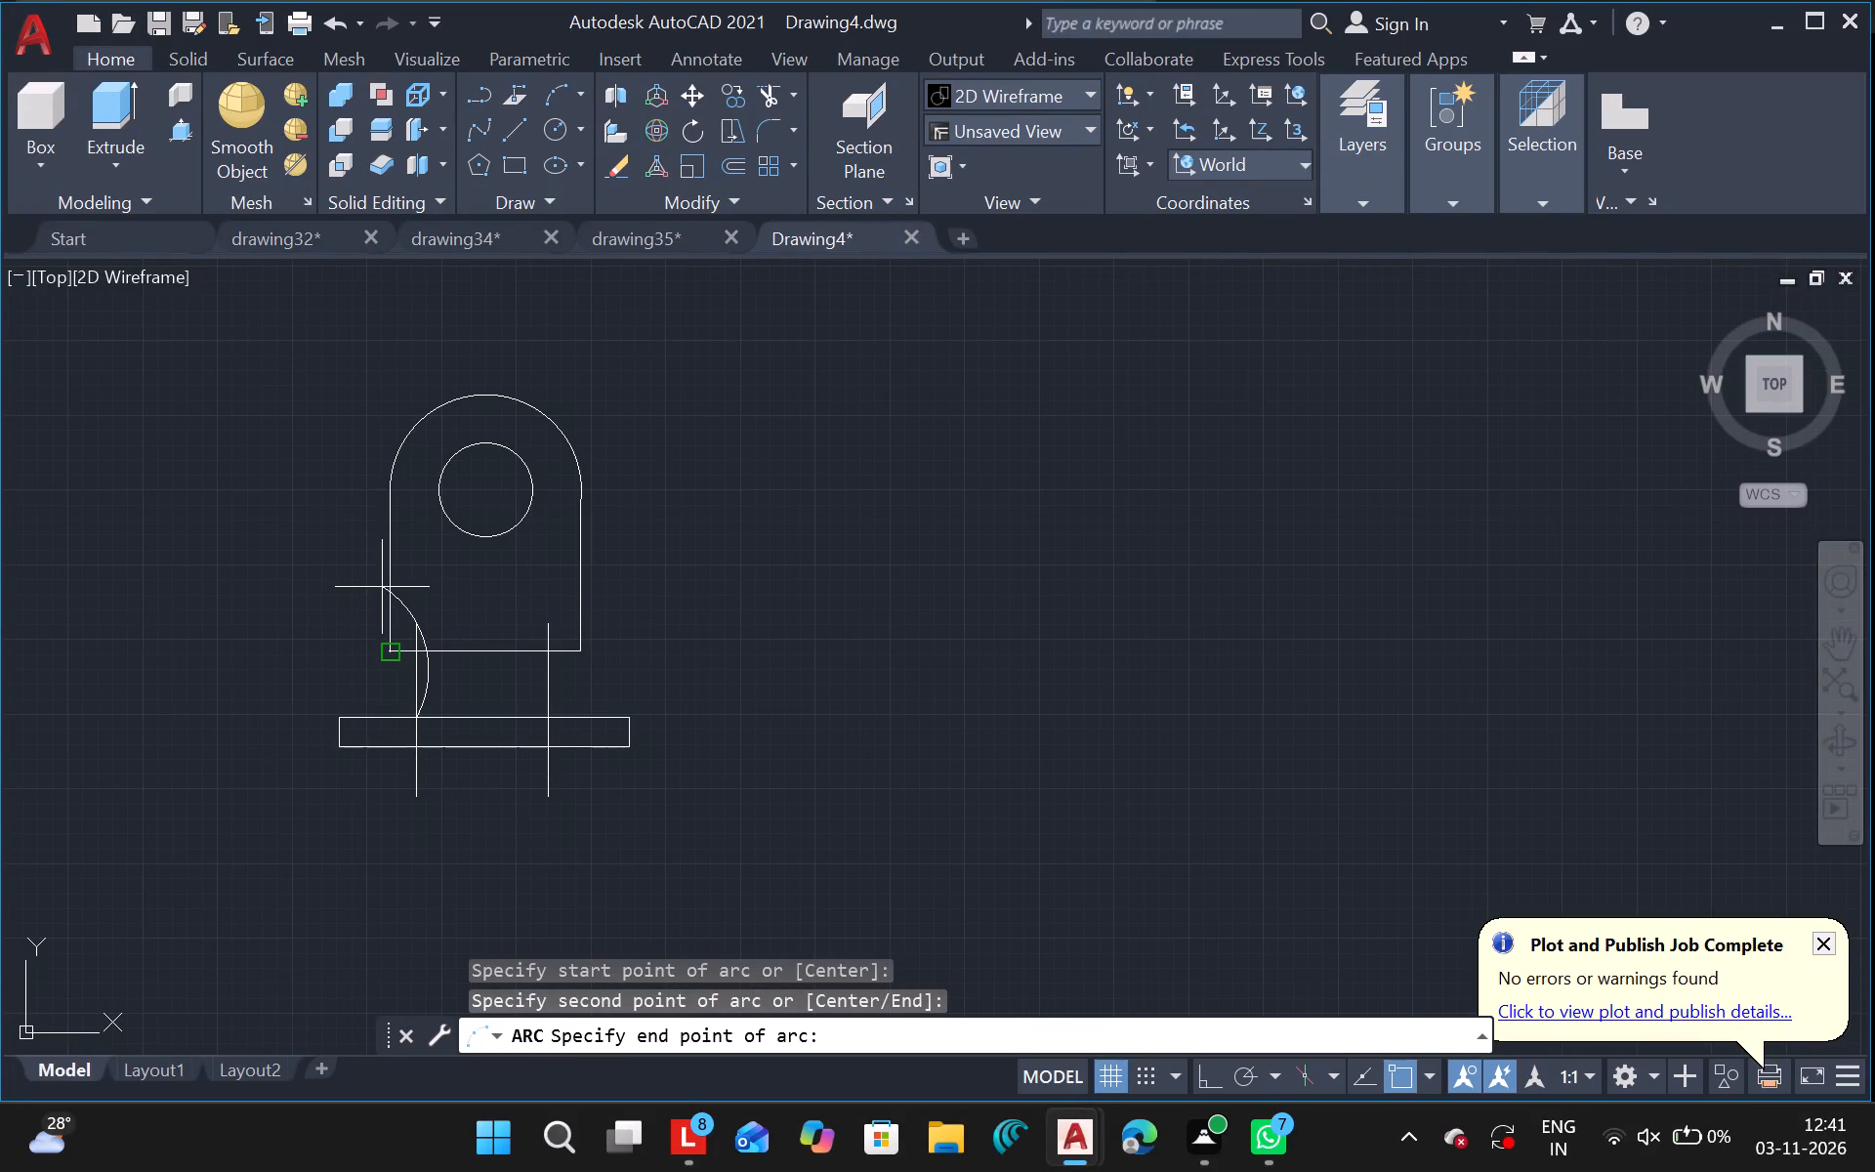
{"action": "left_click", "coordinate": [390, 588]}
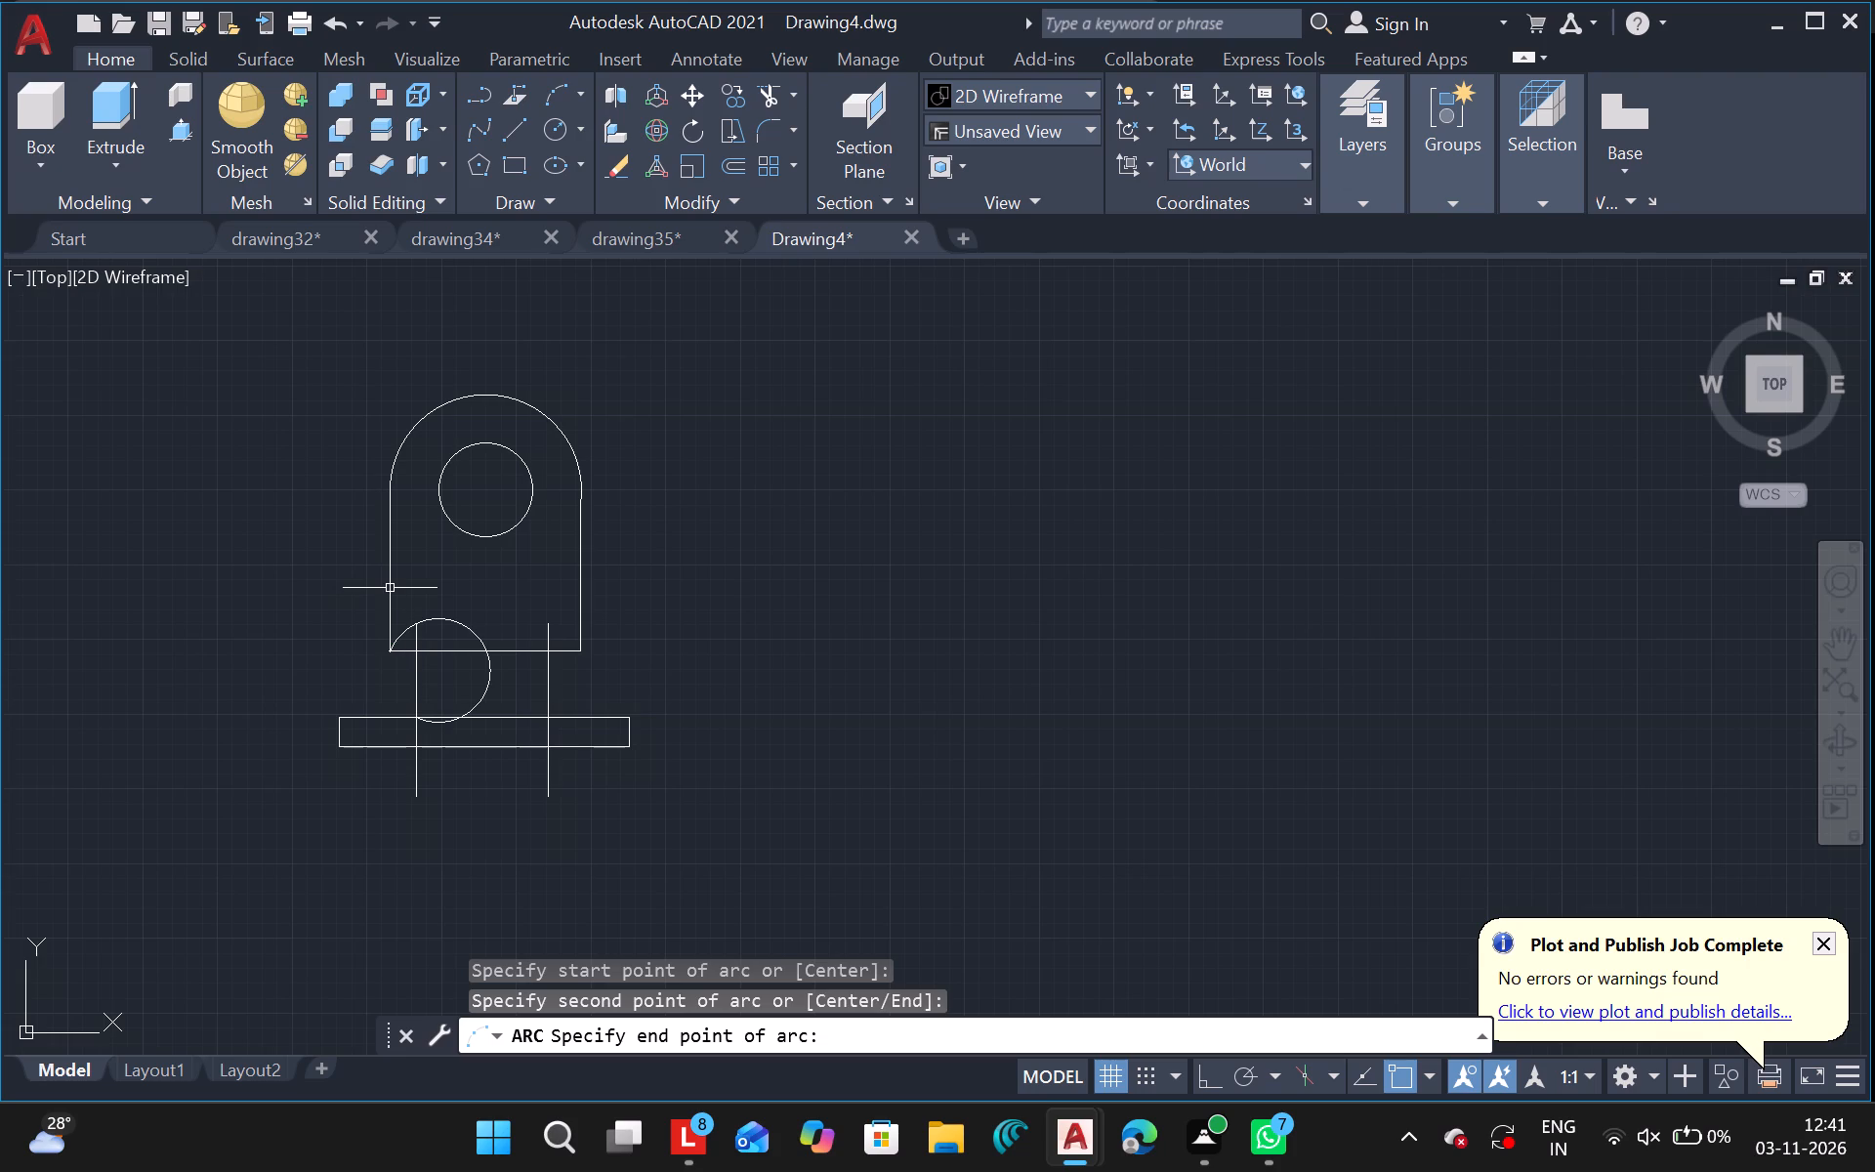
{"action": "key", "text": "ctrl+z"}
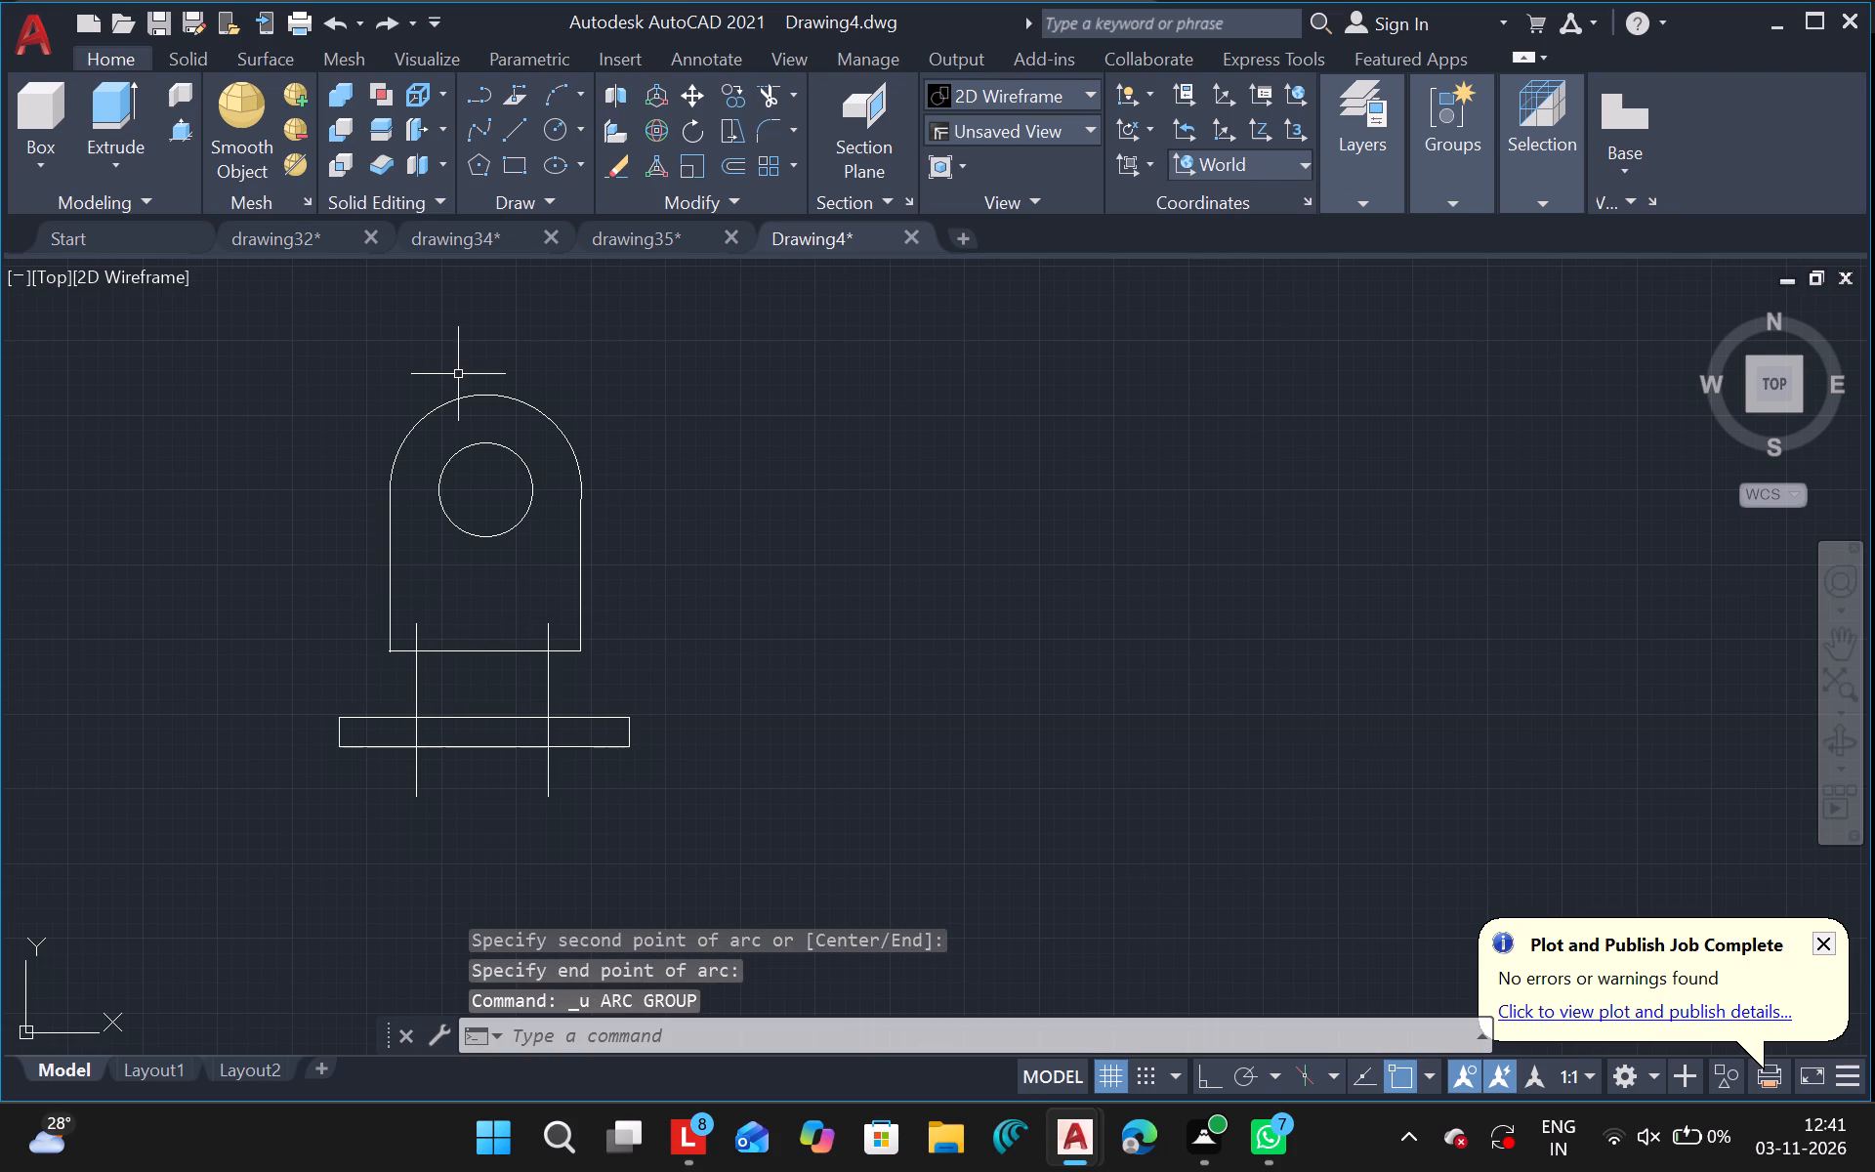
Draw a slanted line from outside the body's left side down to the upper end of the left vertical line.
{"action": "left_click", "coordinate": [512, 122]}
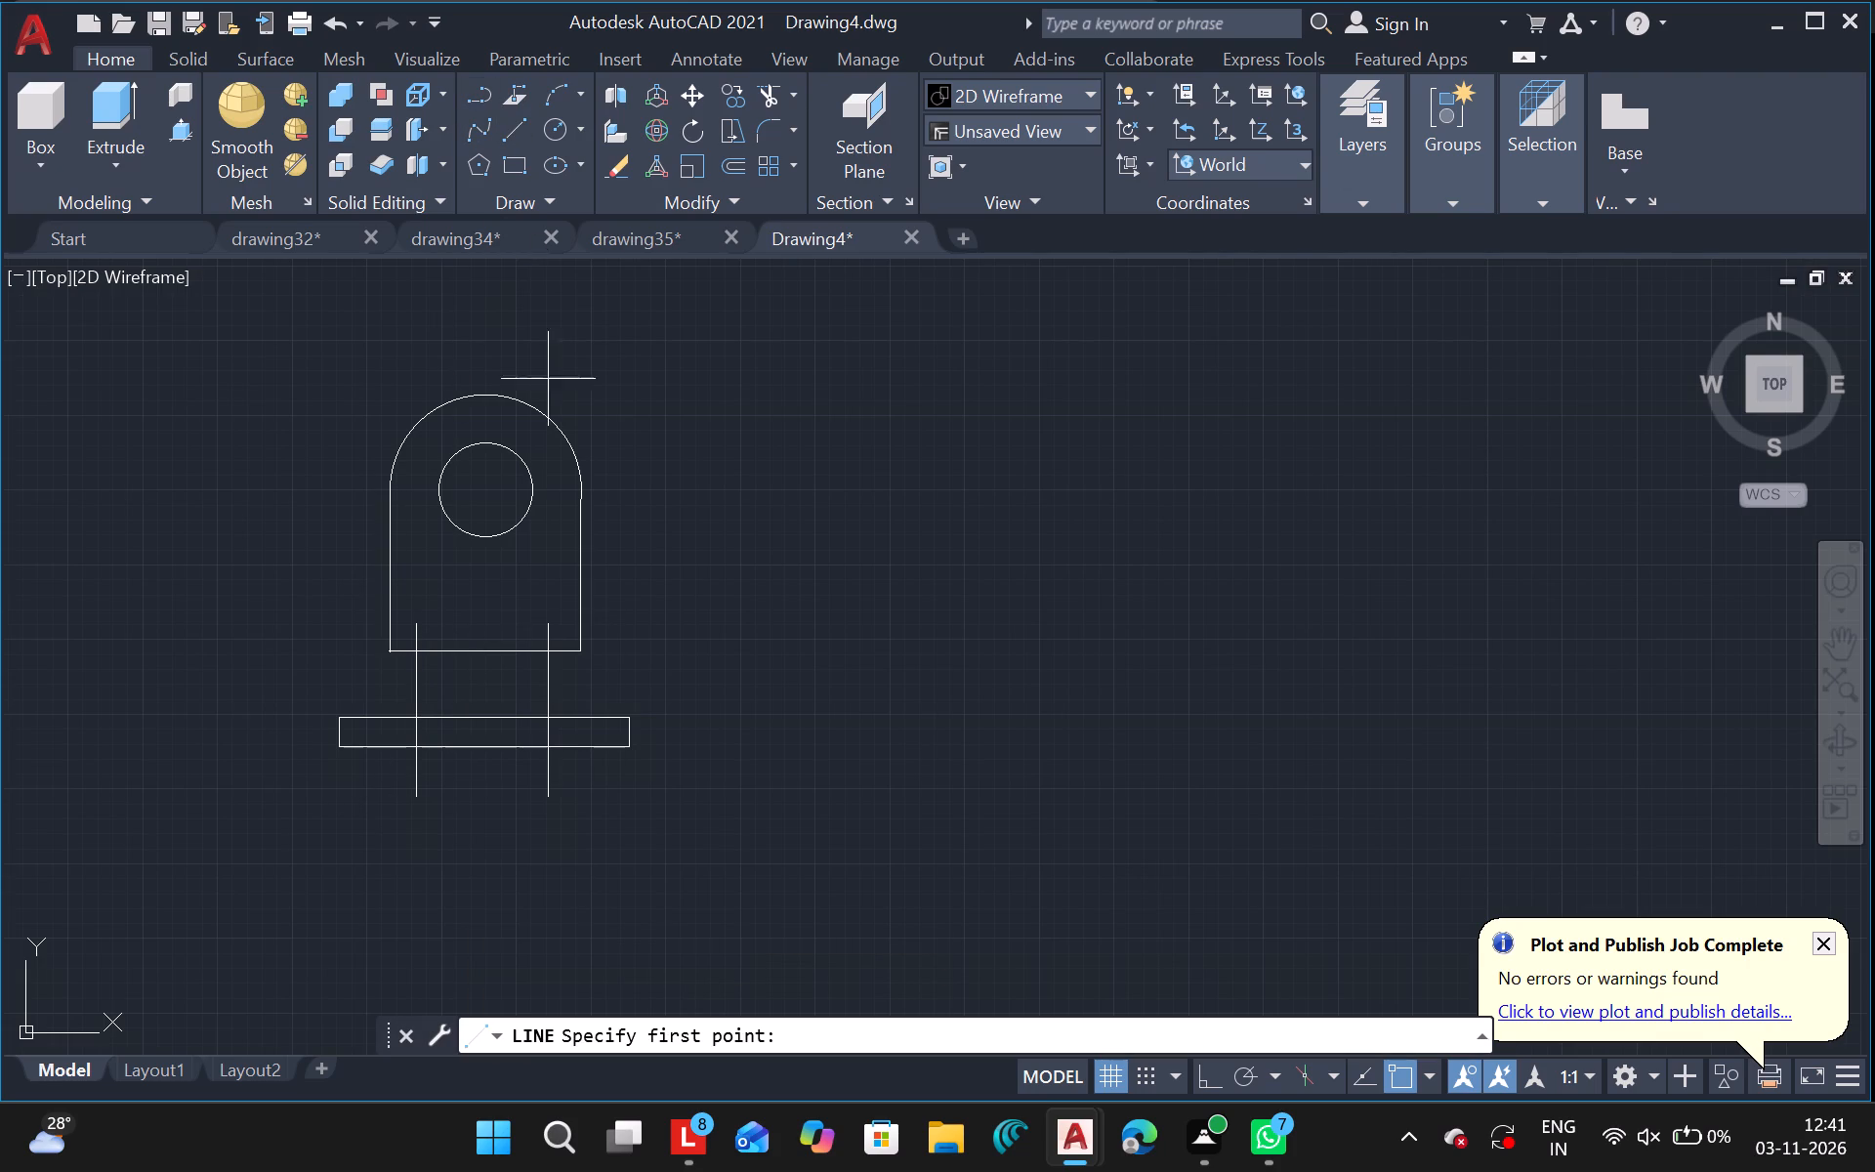
{"action": "left_click_drag", "start_coordinate": [351, 587], "coordinate": [406, 608]}
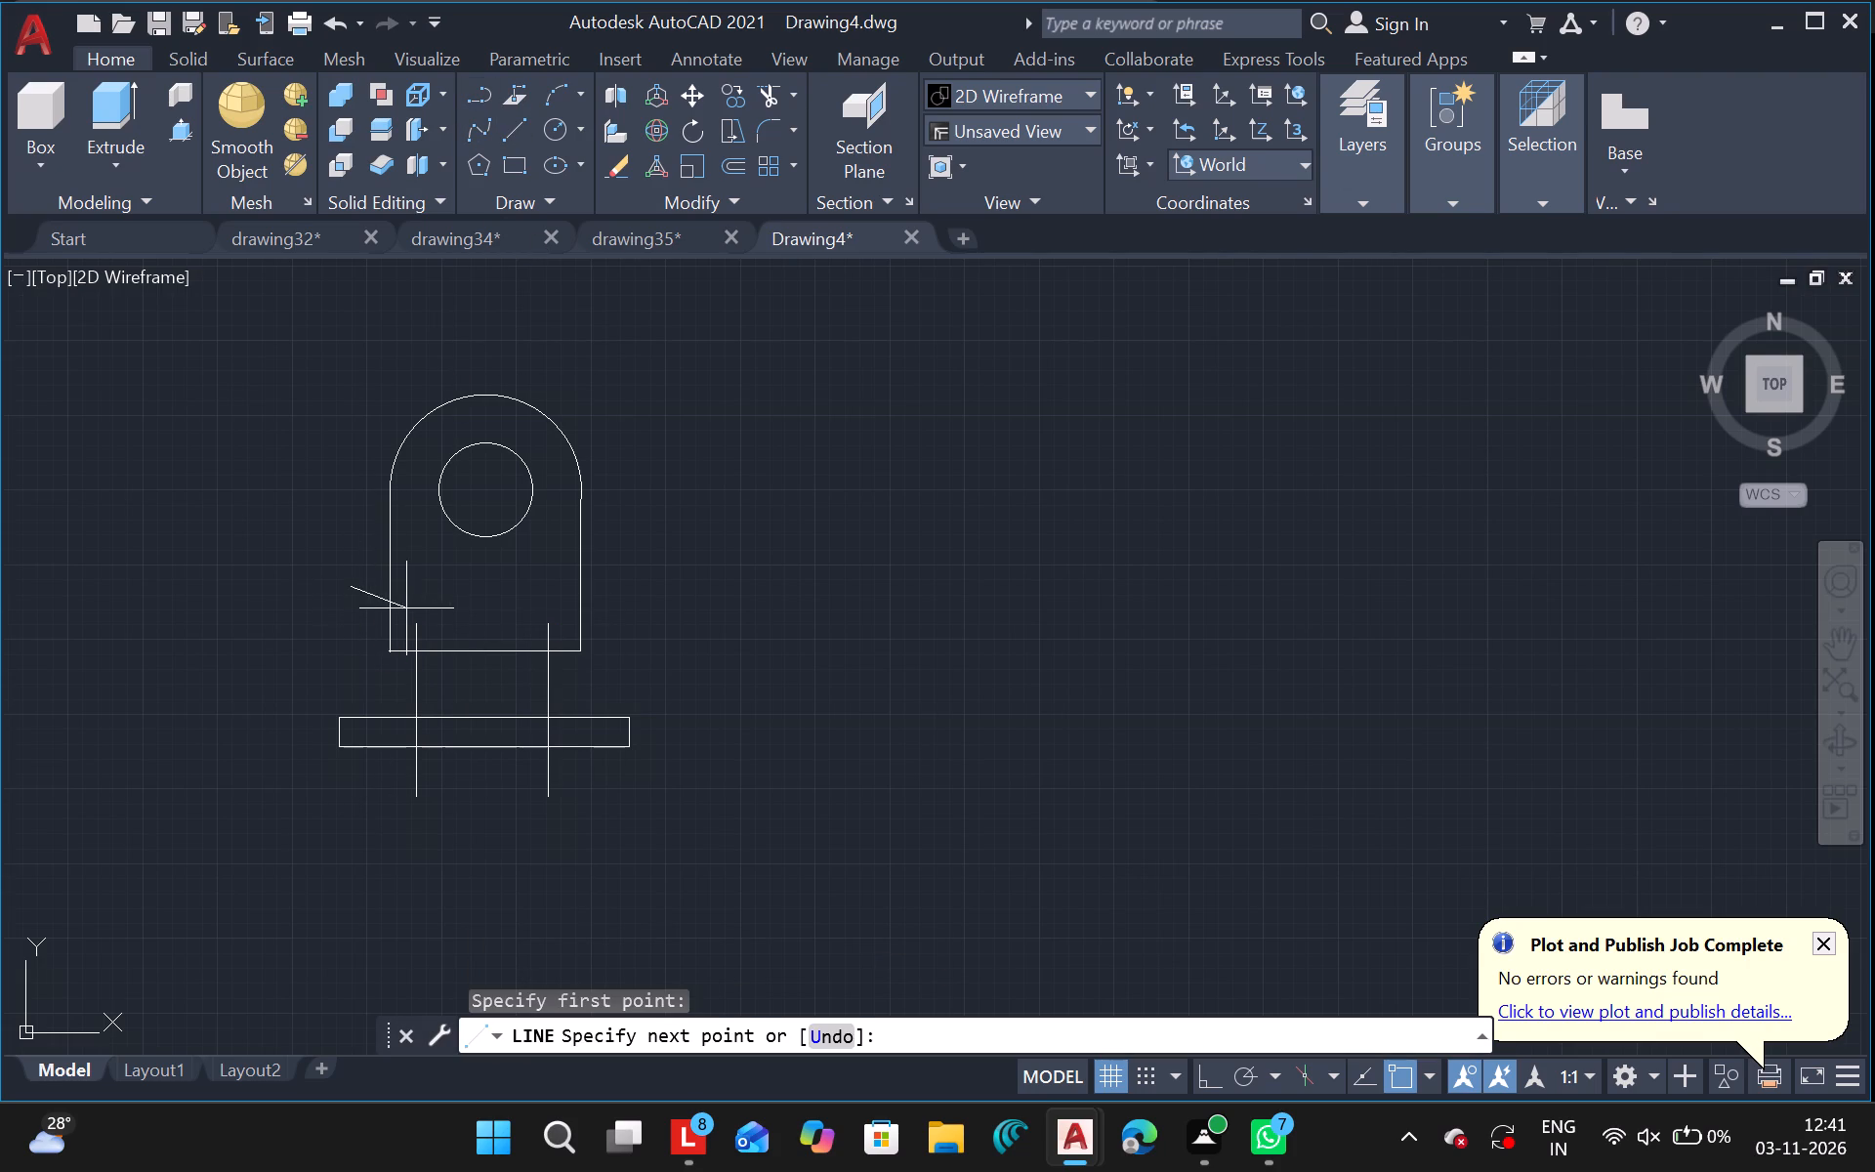
{"action": "left_click_drag", "start_coordinate": [406, 608], "coordinate": [411, 617]}
{"action": "left_click", "coordinate": [411, 617]}
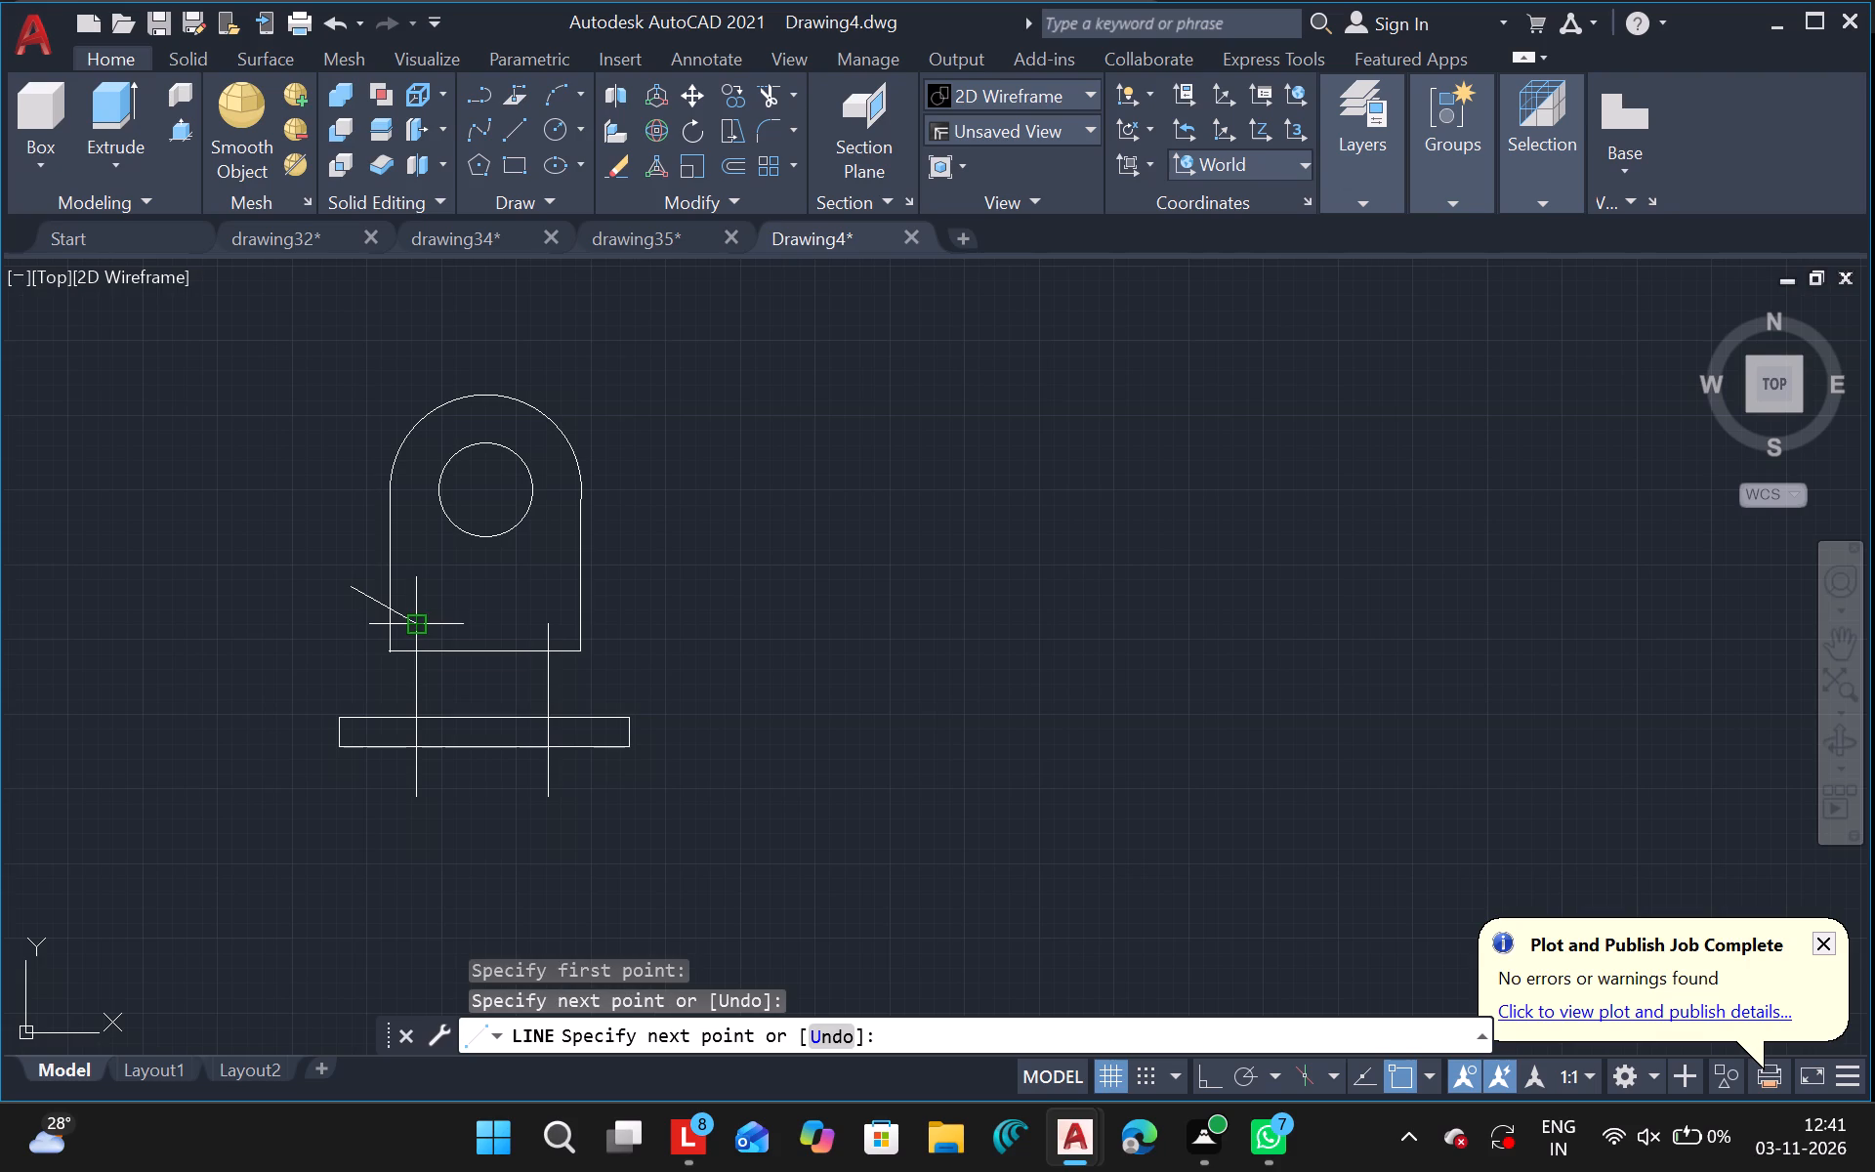
{"action": "key", "text": "Escape"}
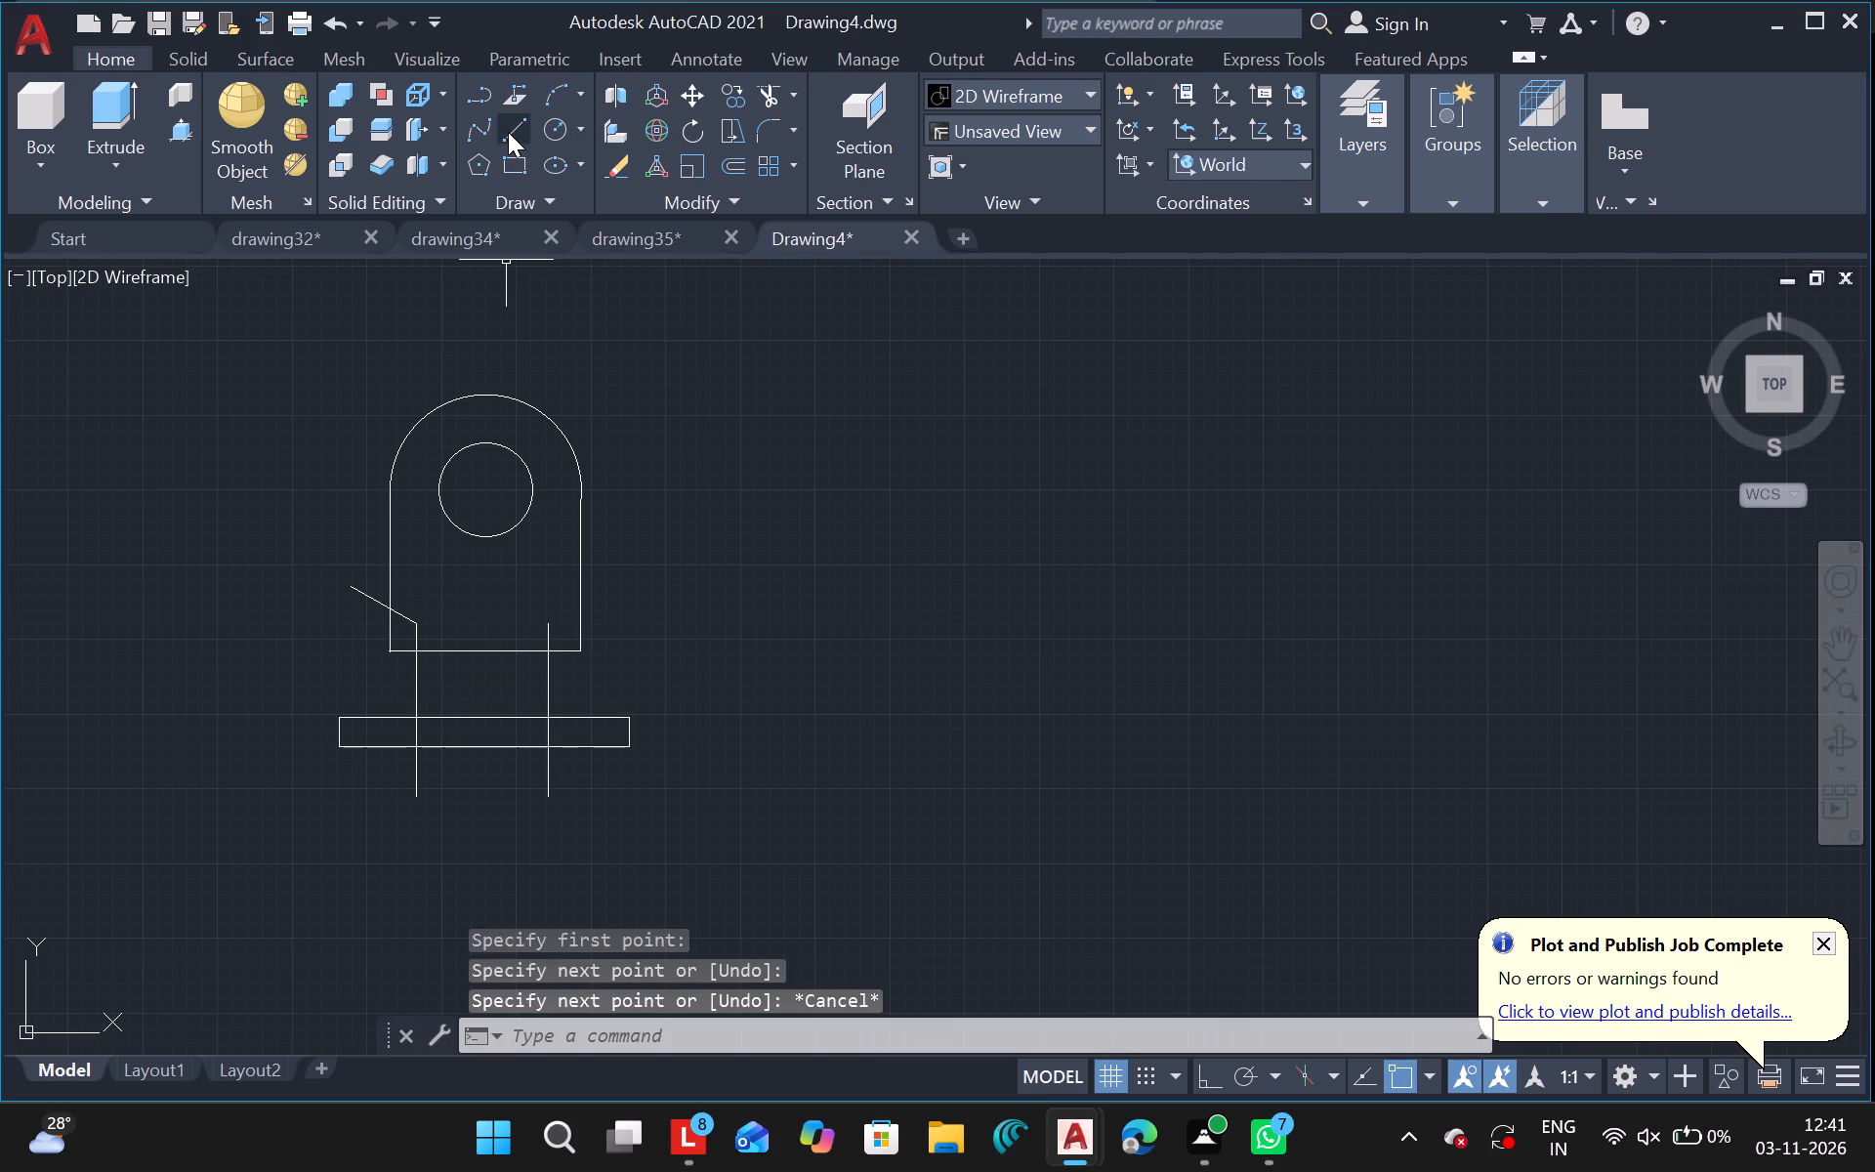
Draw a slanted line from the right vertical line's upper end up and outward past the body's right side.
{"action": "left_click", "coordinate": [508, 131]}
{"action": "left_click_drag", "start_coordinate": [545, 626], "coordinate": [621, 564]}
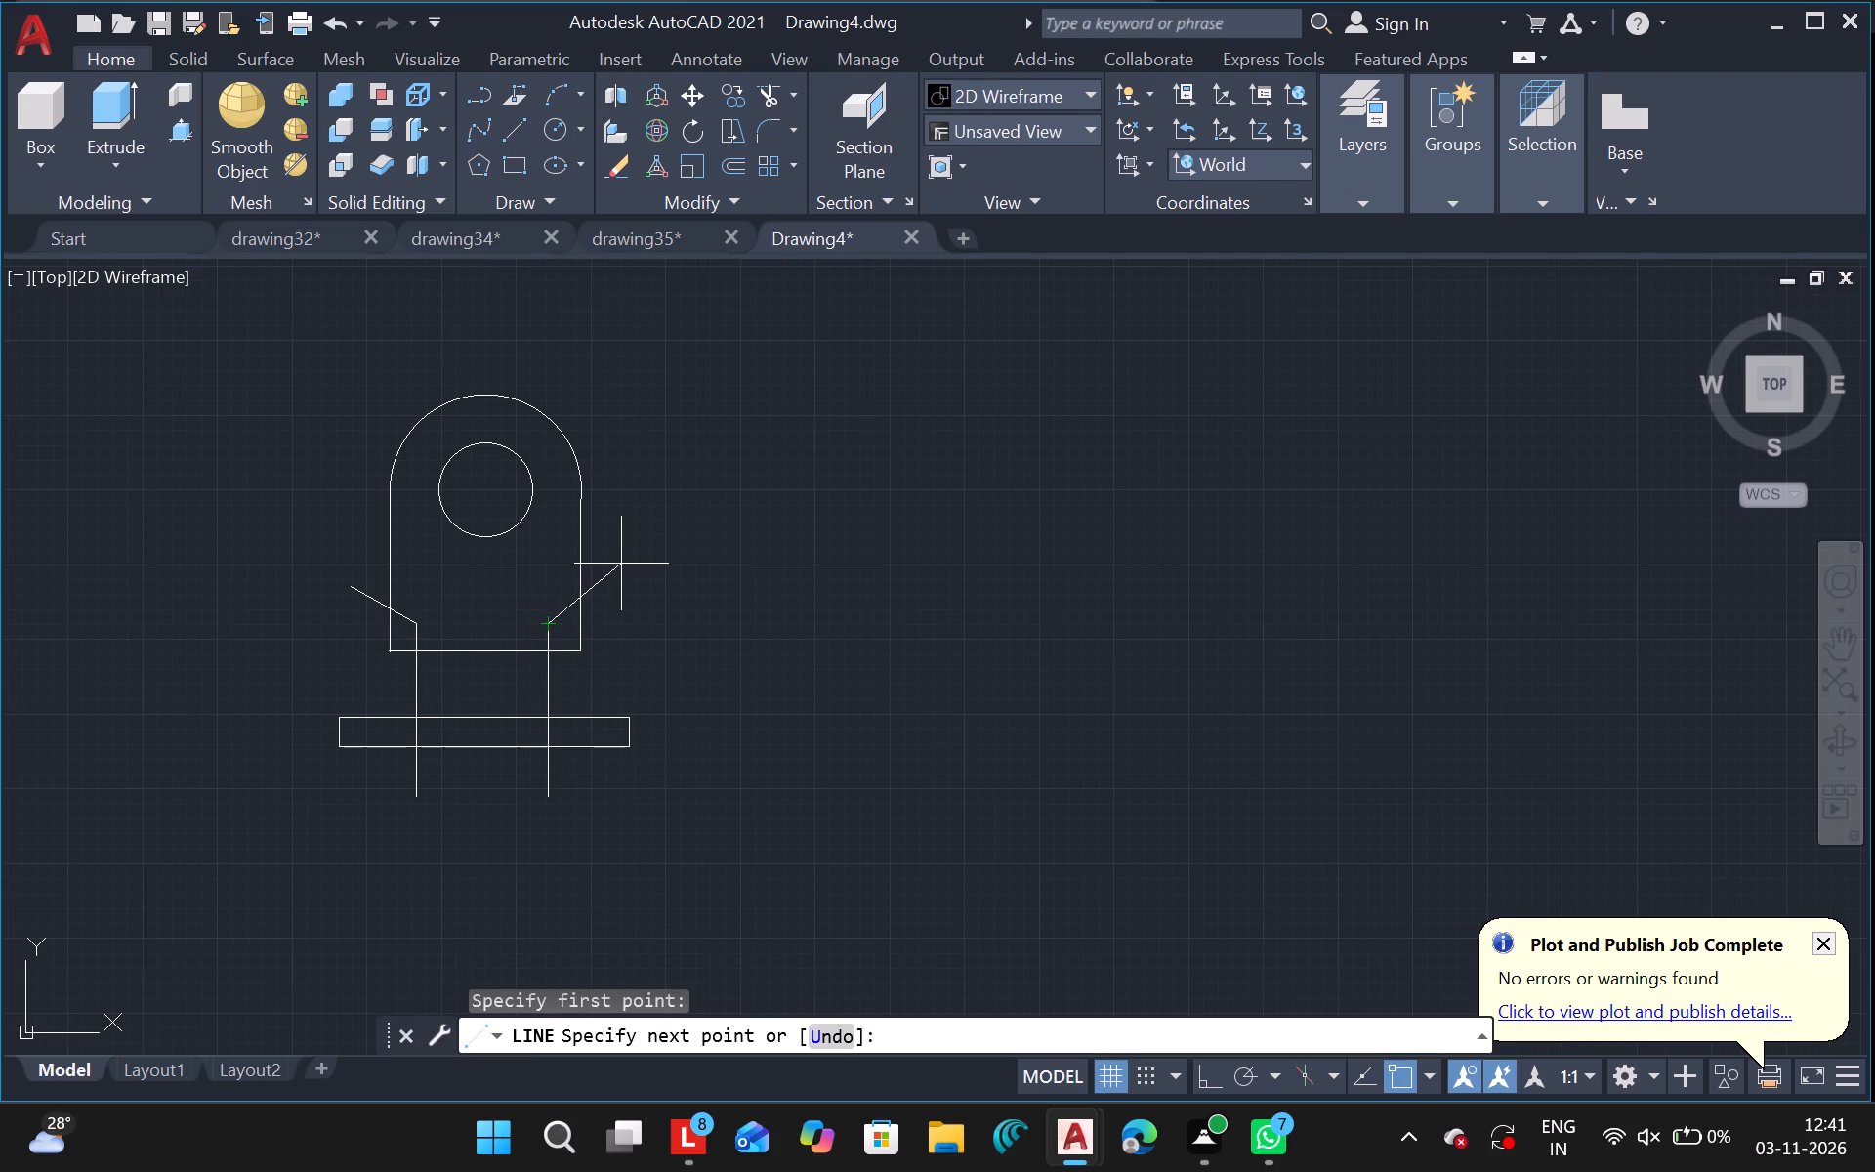
{"action": "left_click_drag", "start_coordinate": [621, 564], "coordinate": [617, 561]}
{"action": "left_click", "coordinate": [617, 561]}
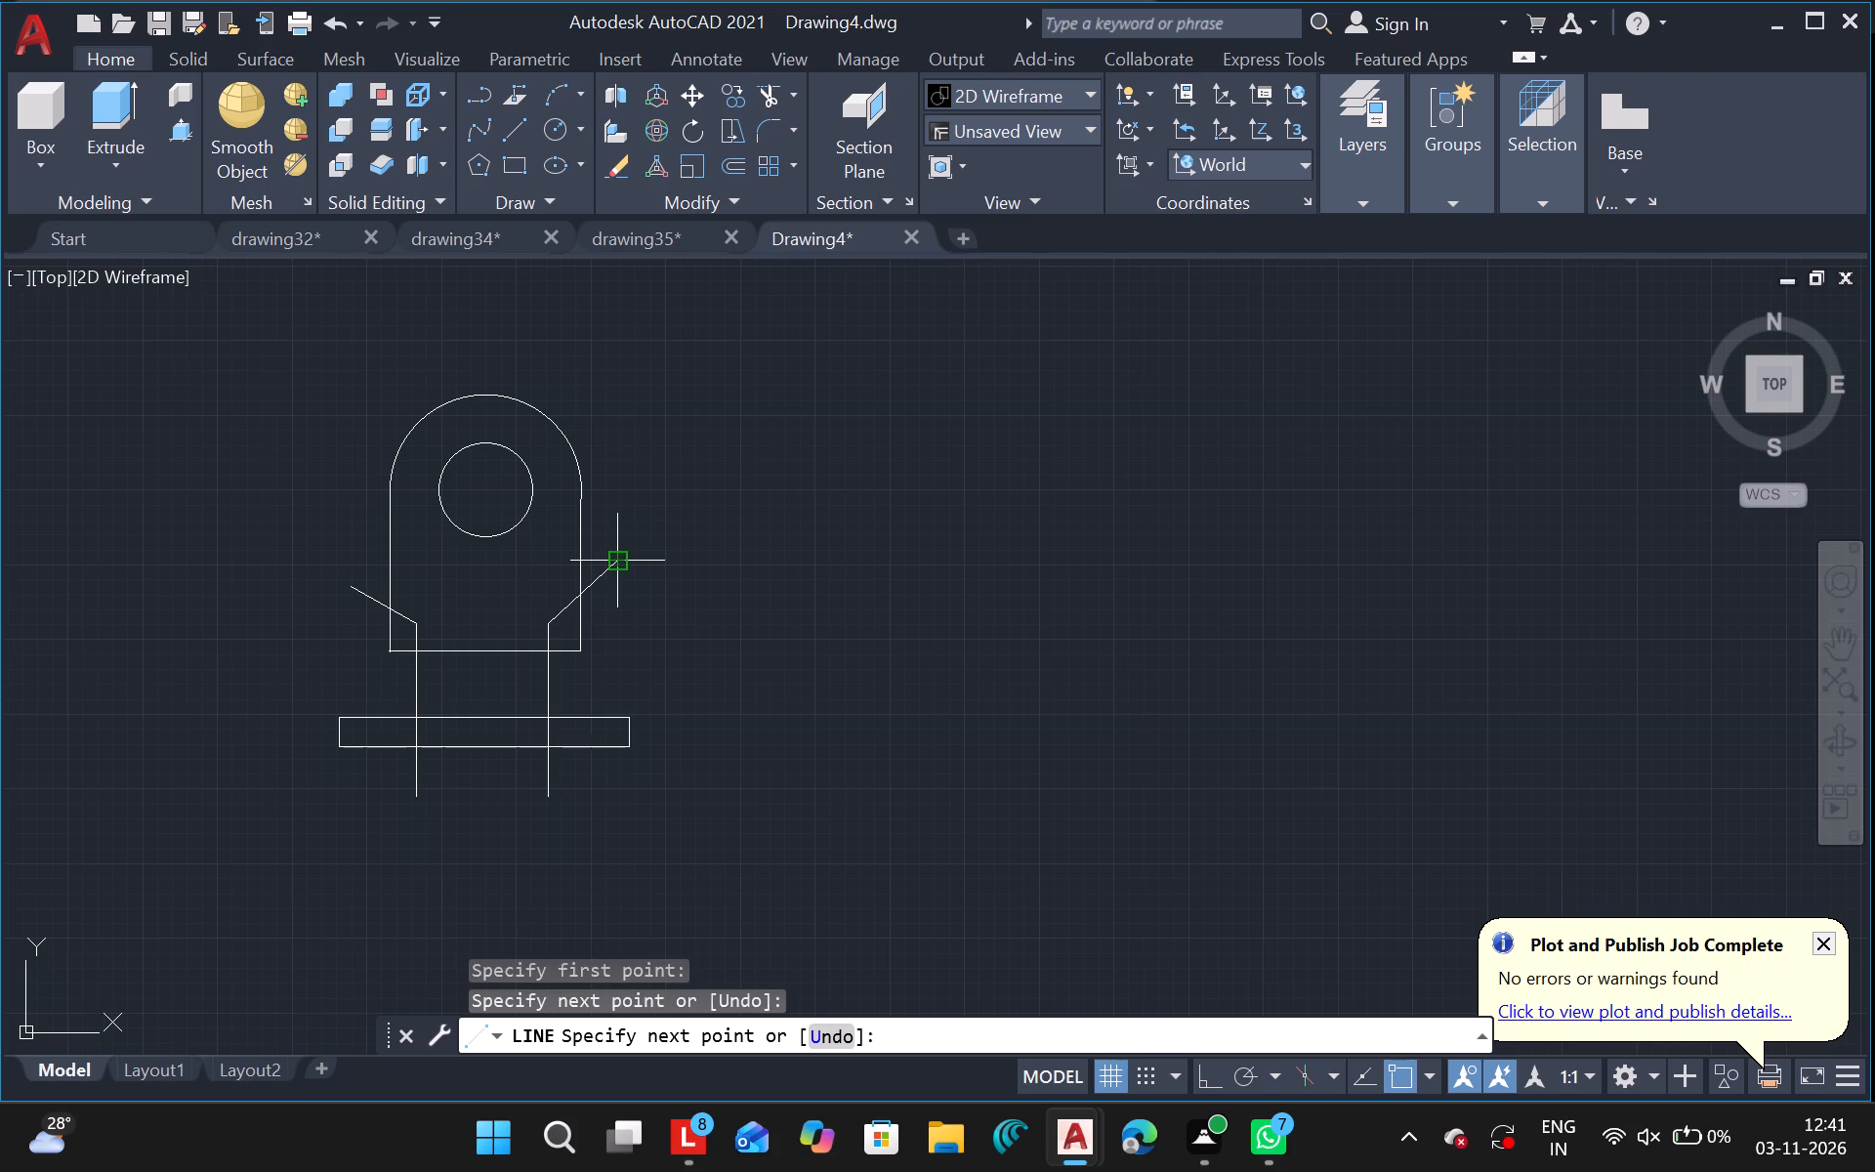
{"action": "key", "text": "Escape"}
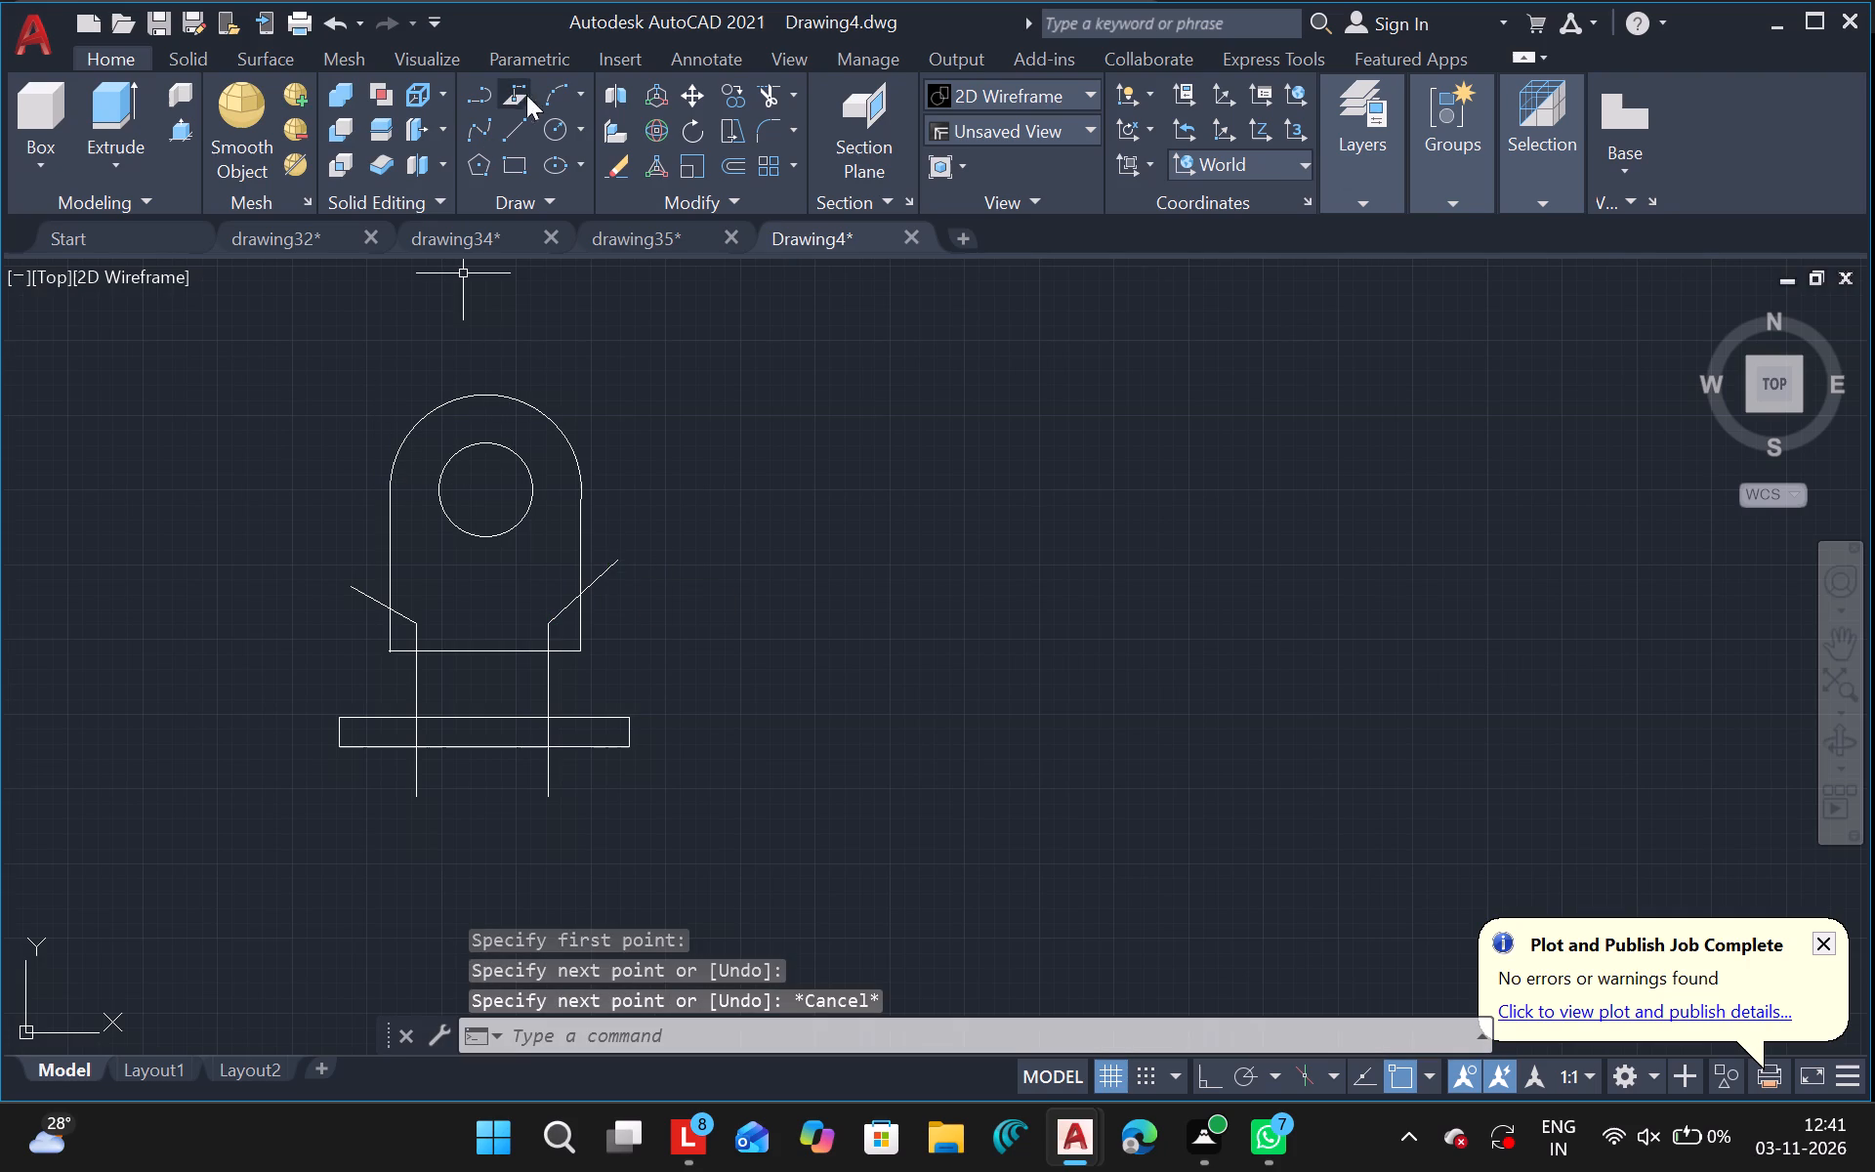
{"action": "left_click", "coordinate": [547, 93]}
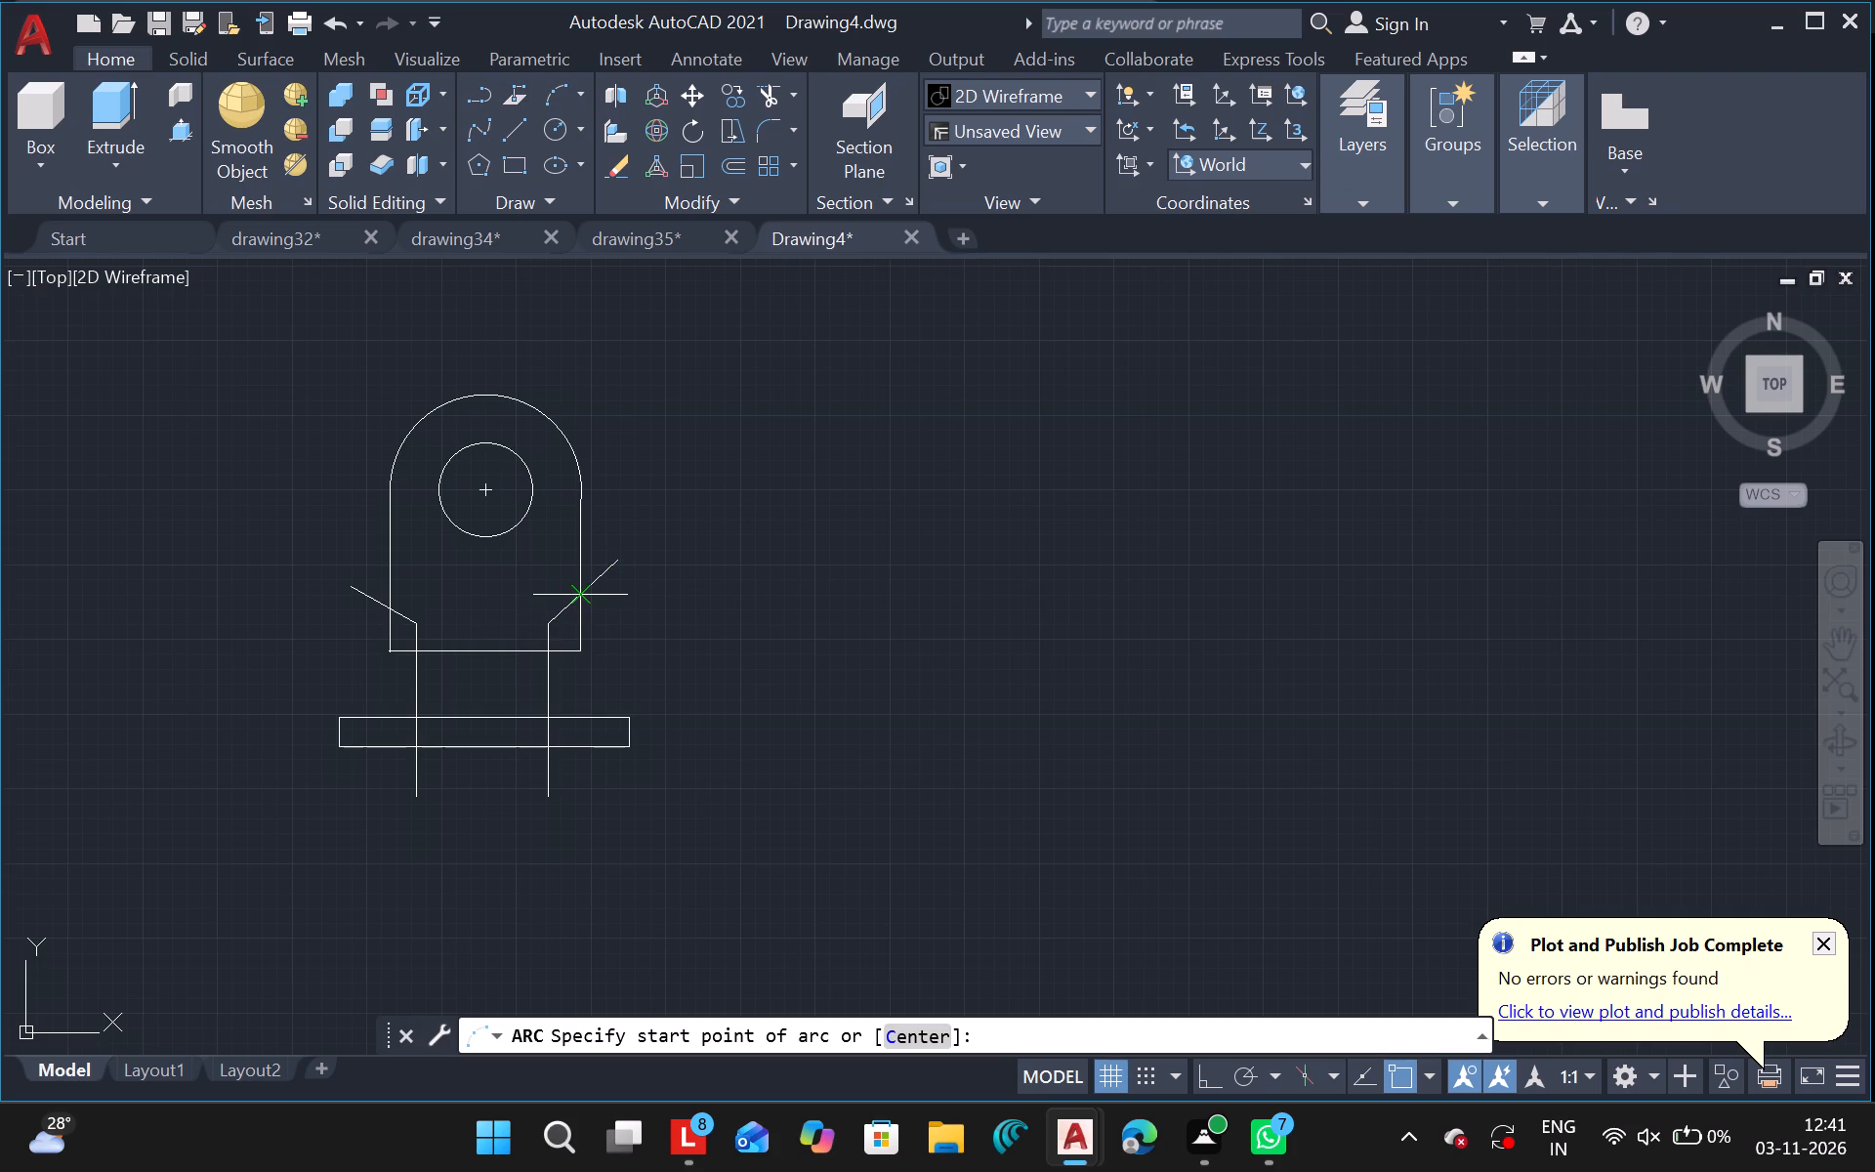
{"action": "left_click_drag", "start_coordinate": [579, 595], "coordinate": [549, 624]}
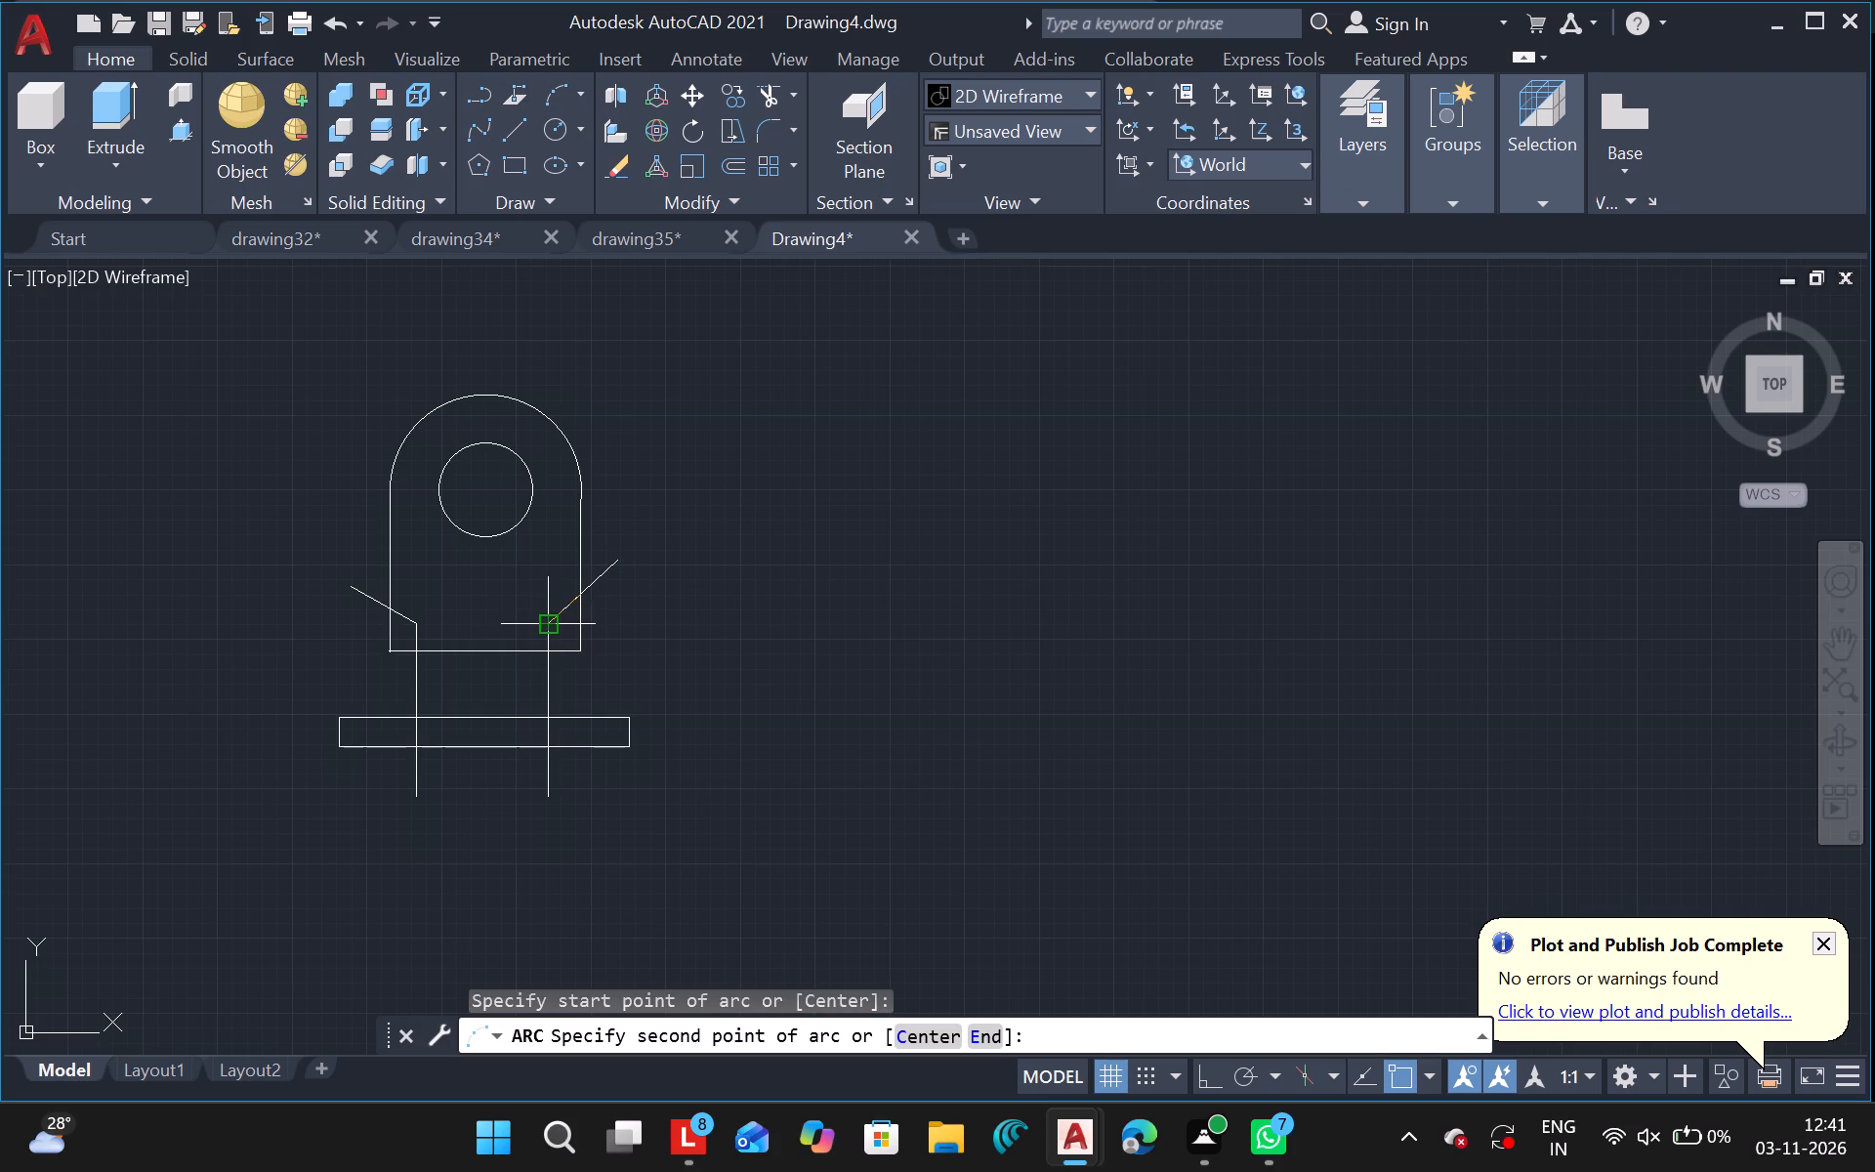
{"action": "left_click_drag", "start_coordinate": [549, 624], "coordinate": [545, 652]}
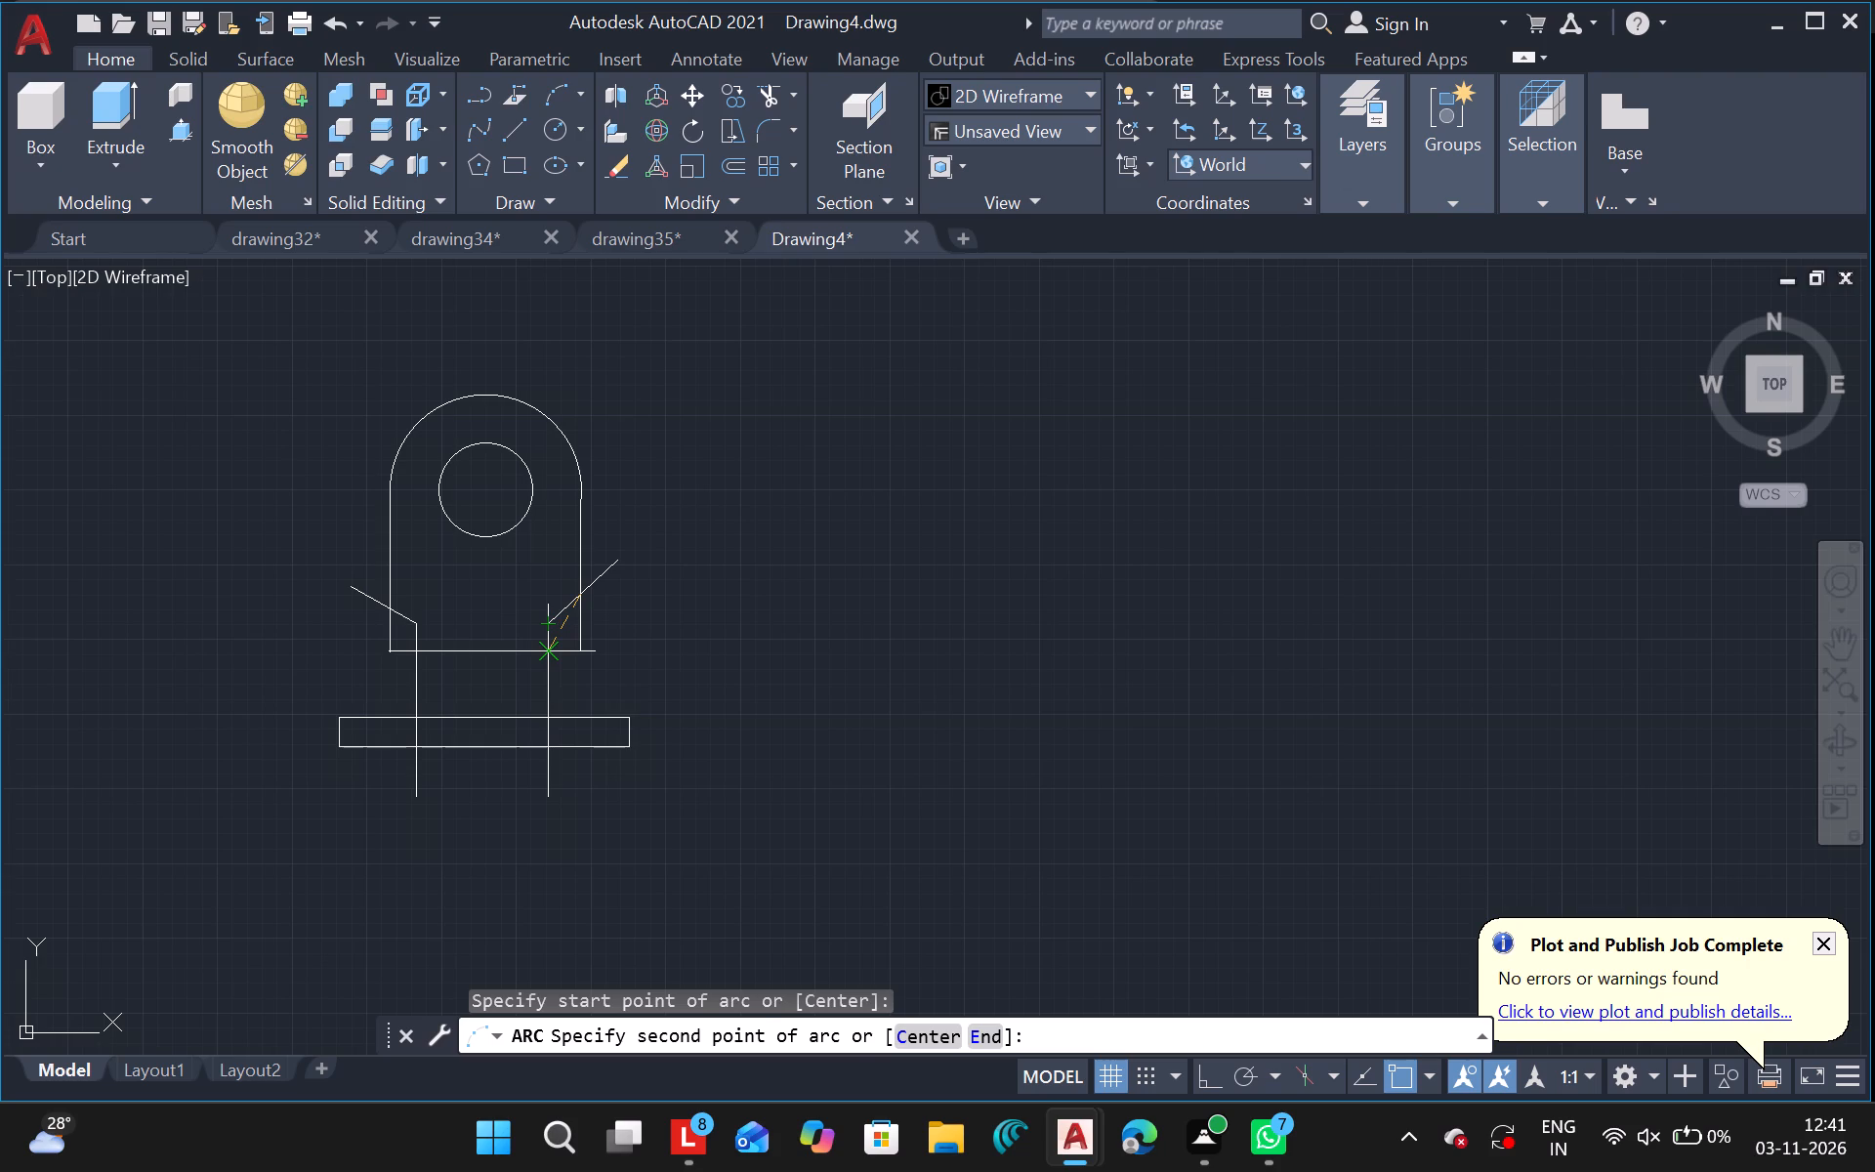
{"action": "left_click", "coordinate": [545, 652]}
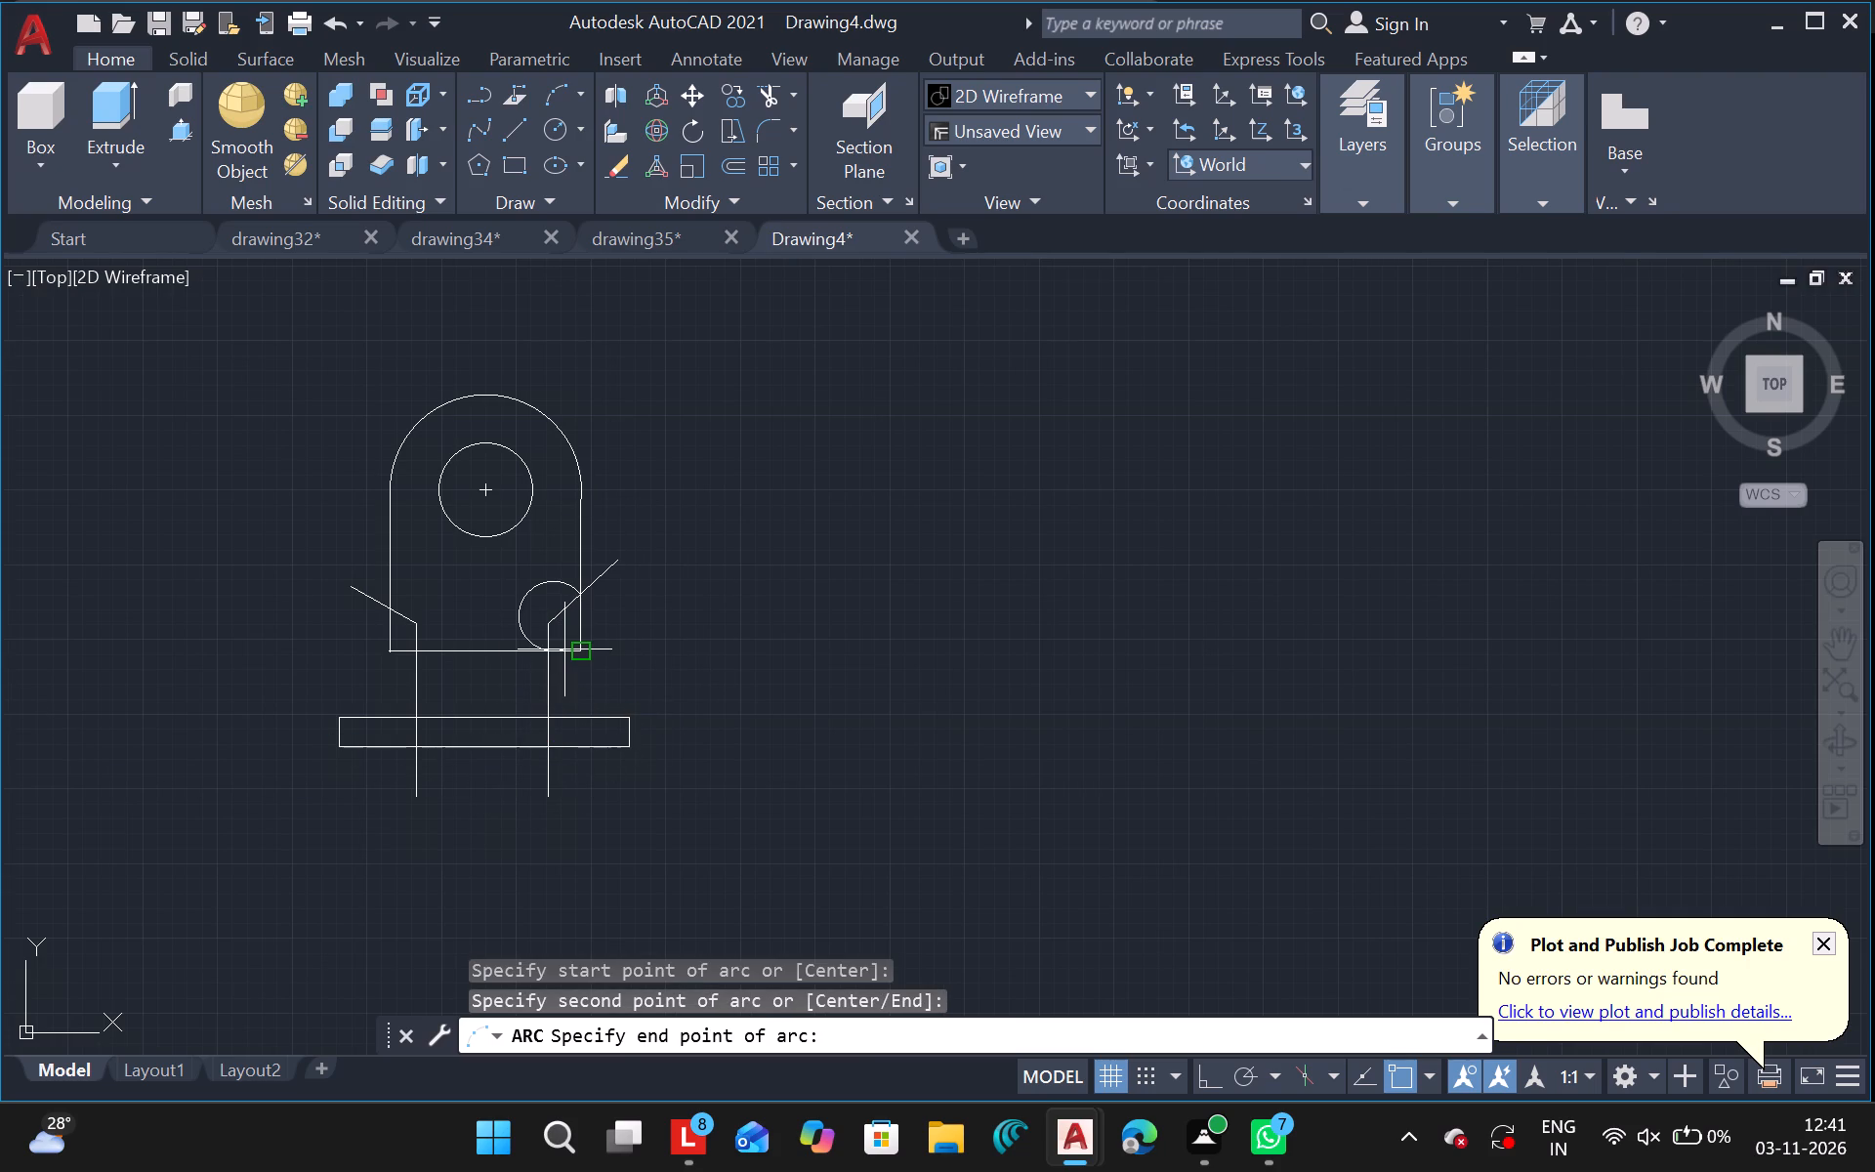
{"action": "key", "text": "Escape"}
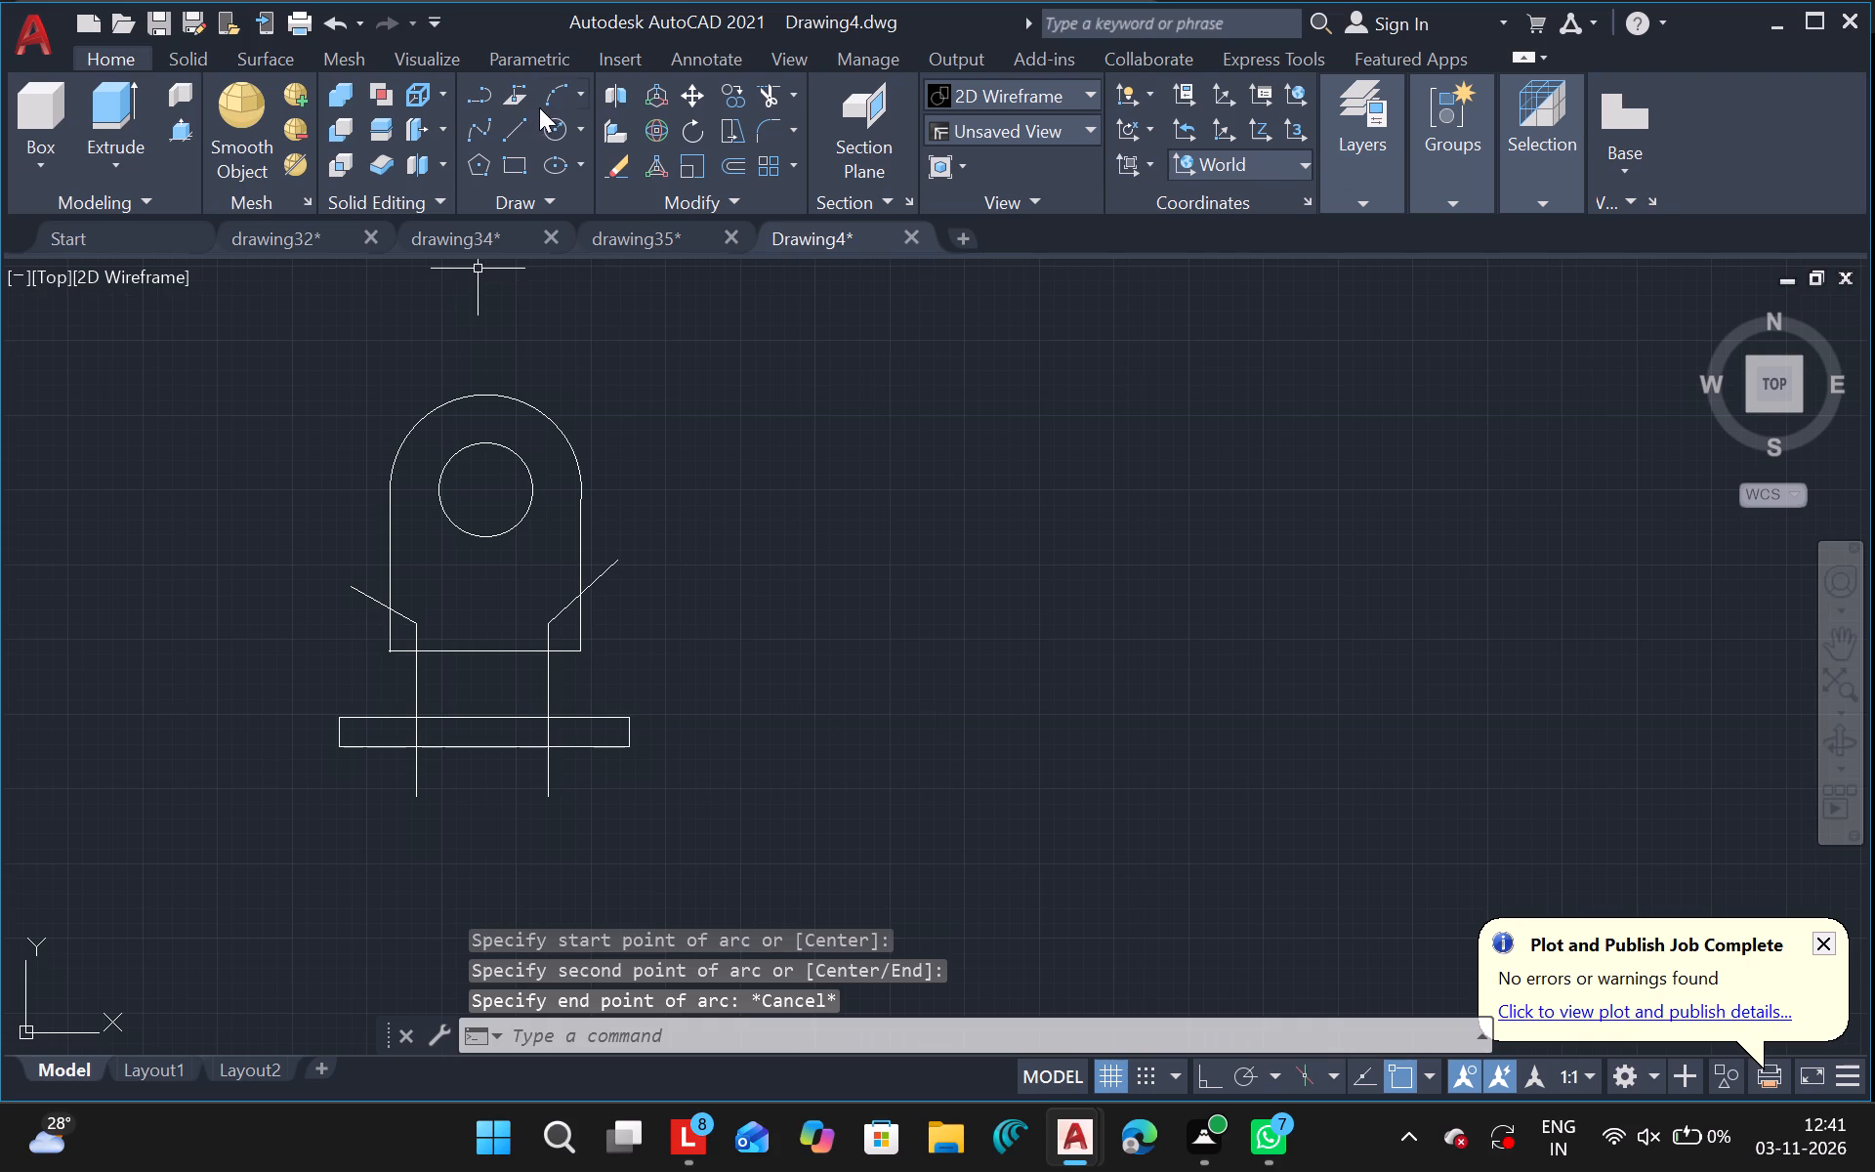
Draw a three-point arc from the right slanted line's crossing with the body side, through the right vertical line at the base top, ending below the base.
{"action": "left_click", "coordinate": [556, 88]}
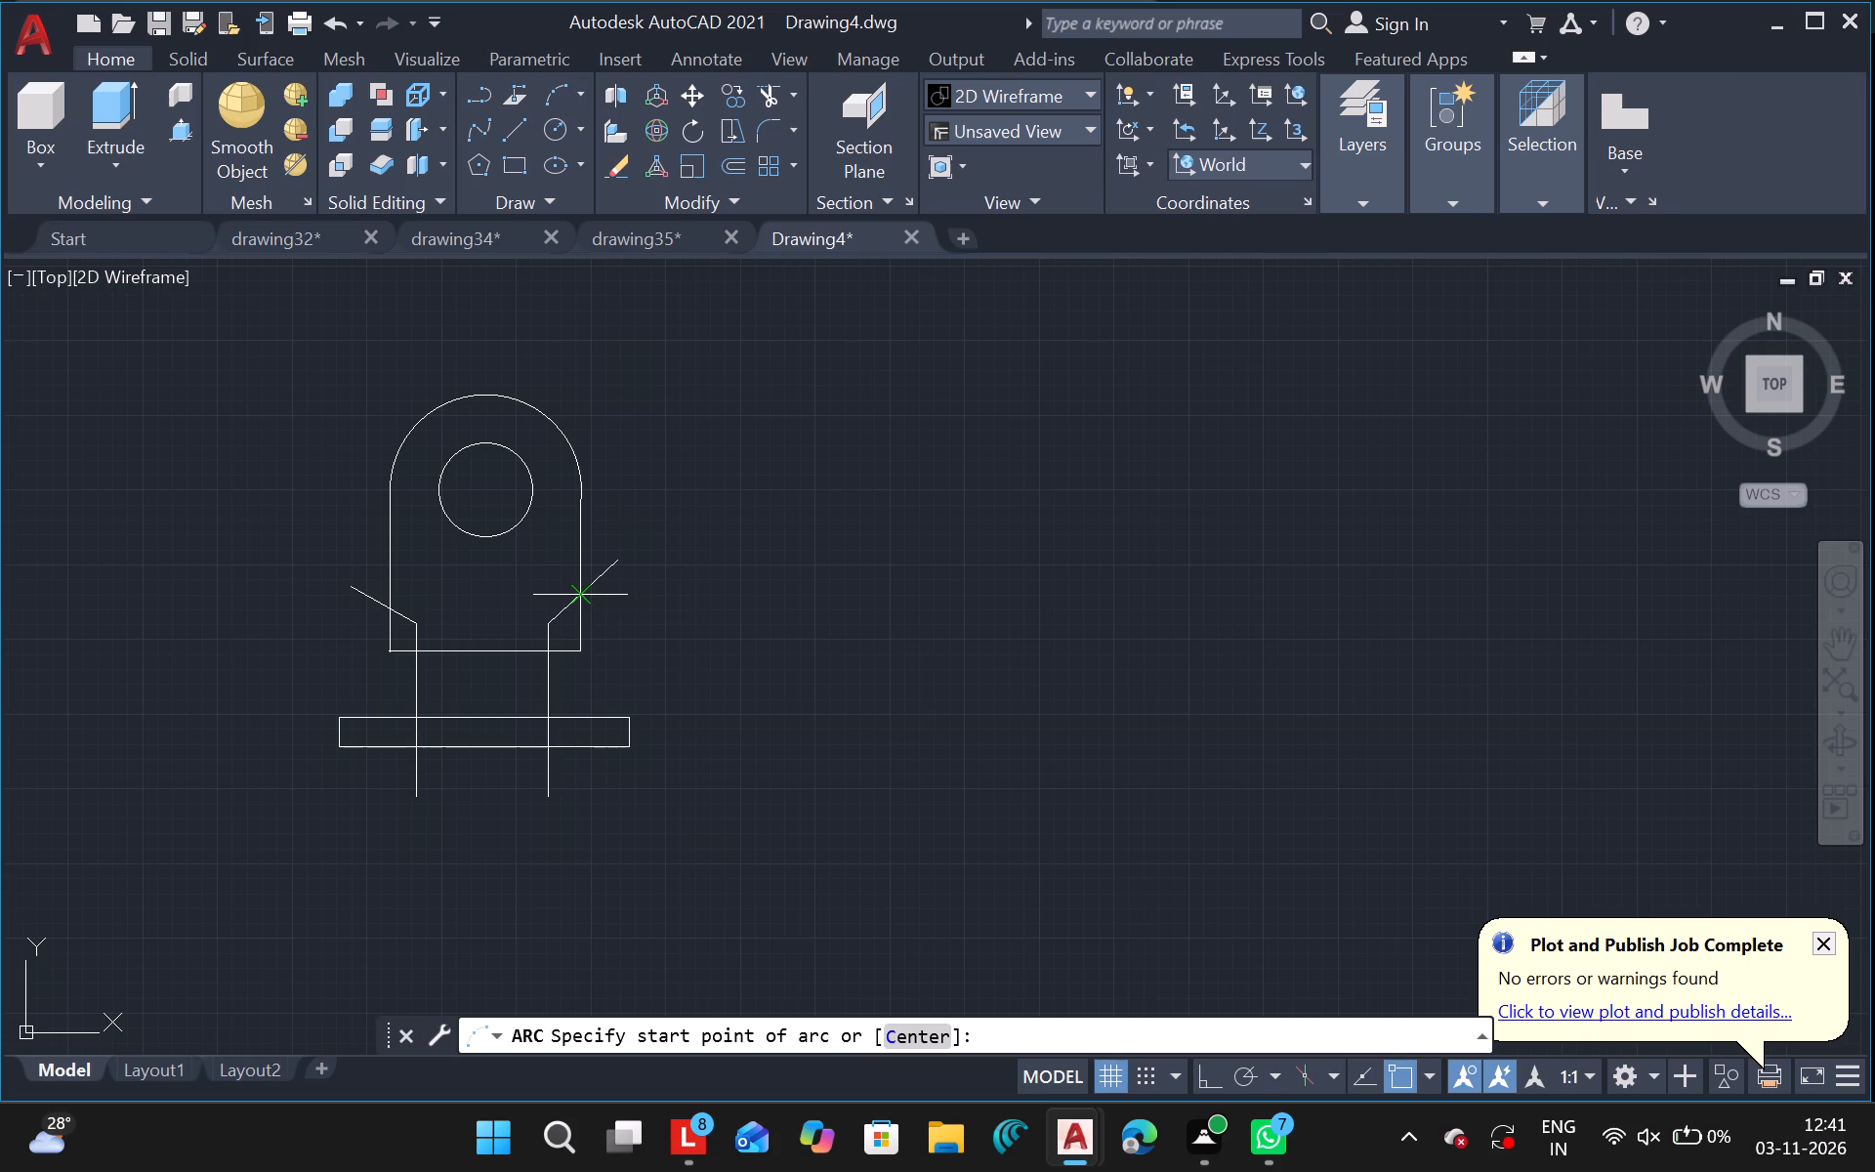
{"action": "left_click_drag", "start_coordinate": [571, 603], "coordinate": [560, 700]}
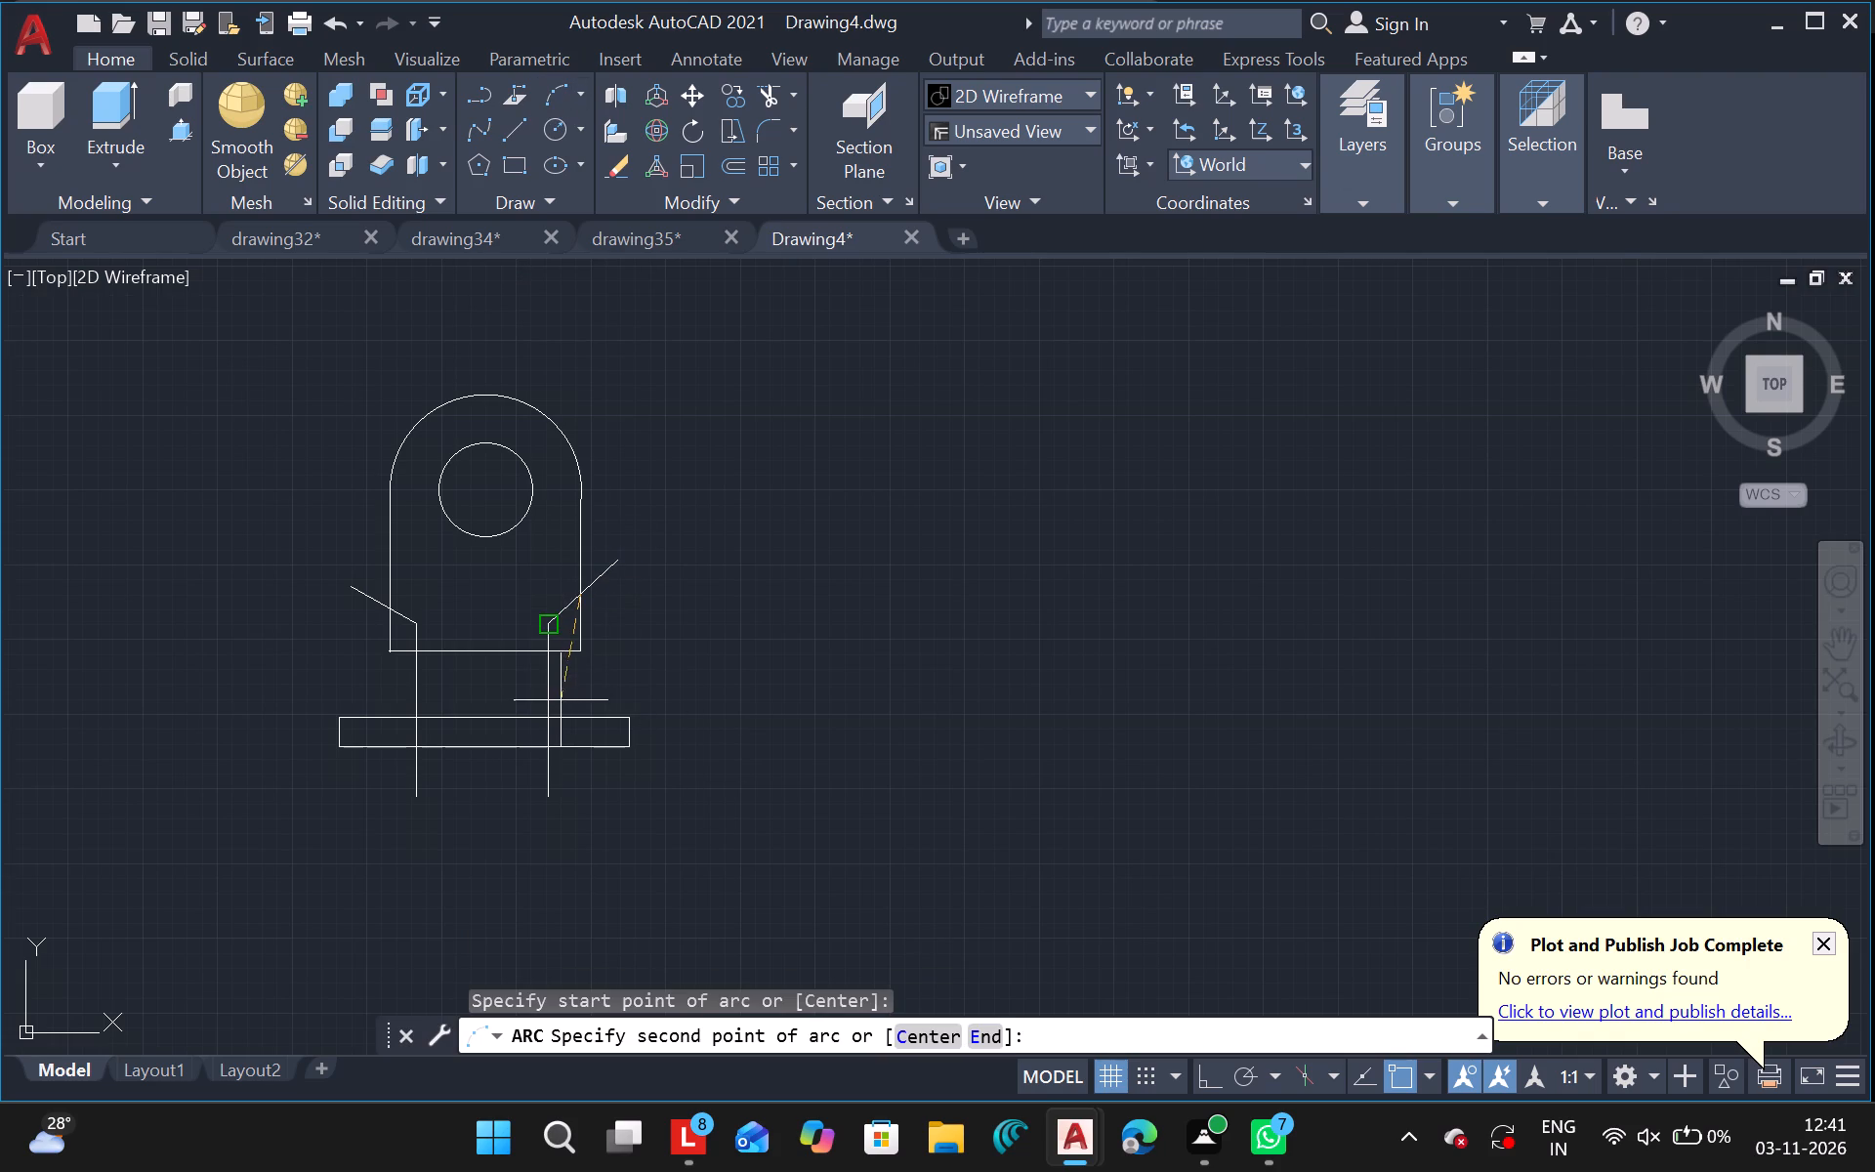
{"action": "left_click_drag", "start_coordinate": [560, 700], "coordinate": [551, 724]}
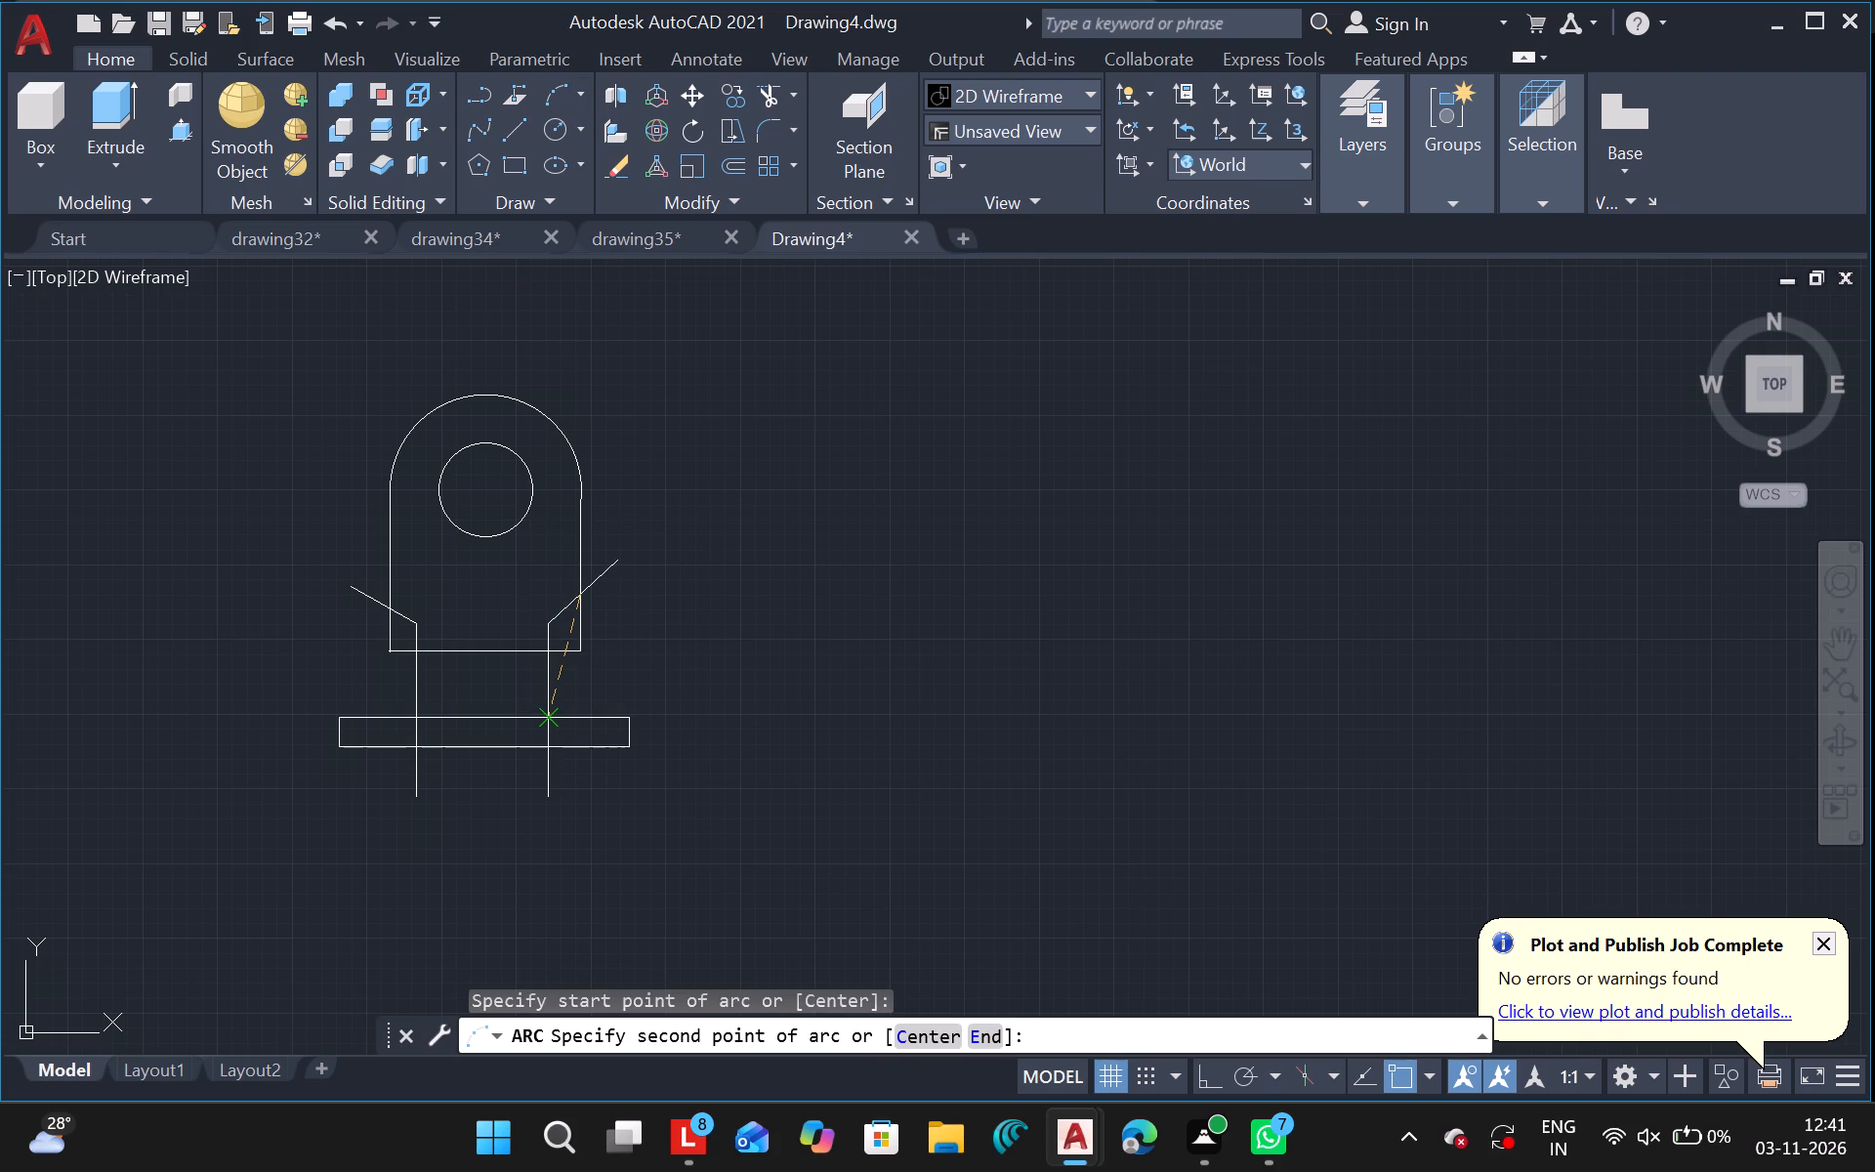
{"action": "left_click_drag", "start_coordinate": [551, 724], "coordinate": [551, 725]}
{"action": "left_click", "coordinate": [551, 725]}
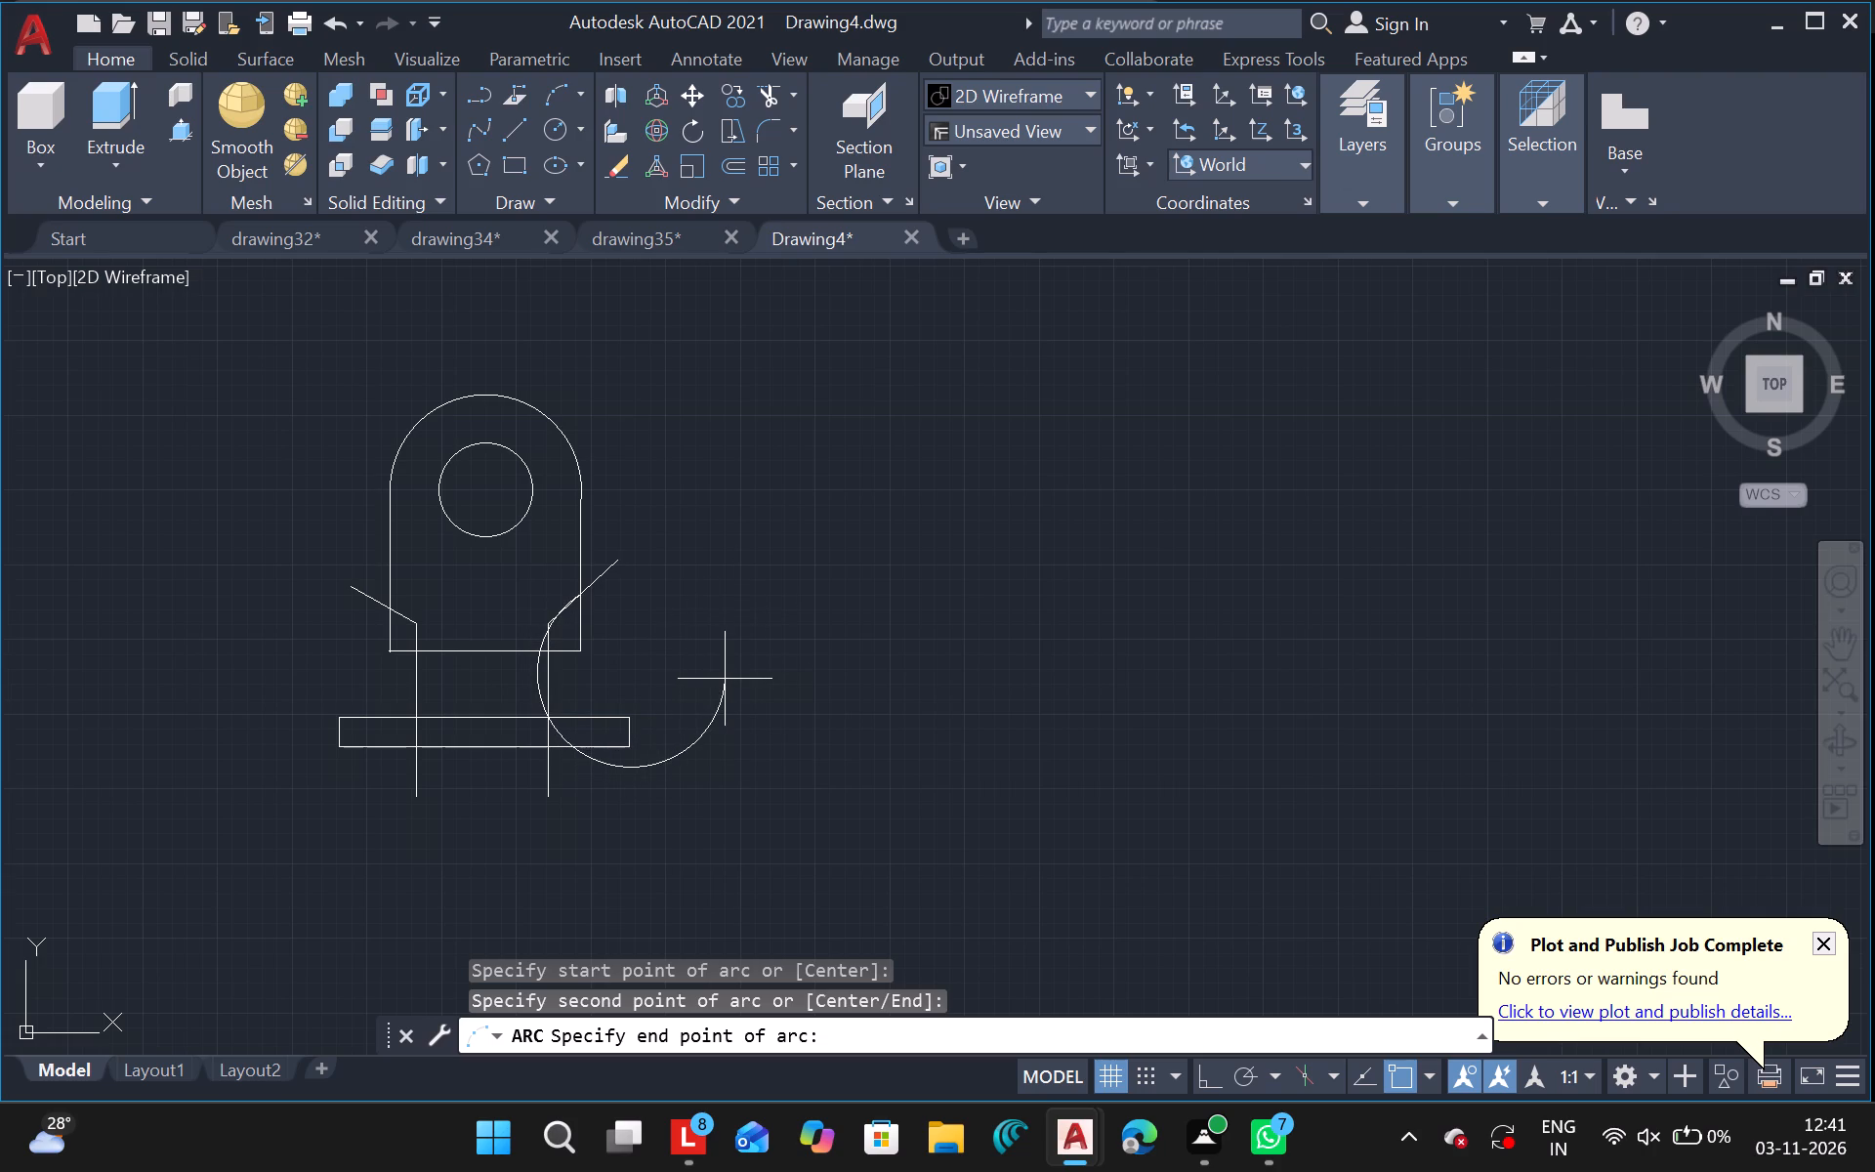
{"action": "left_click", "coordinate": [609, 841]}
{"action": "key", "text": "Escape"}
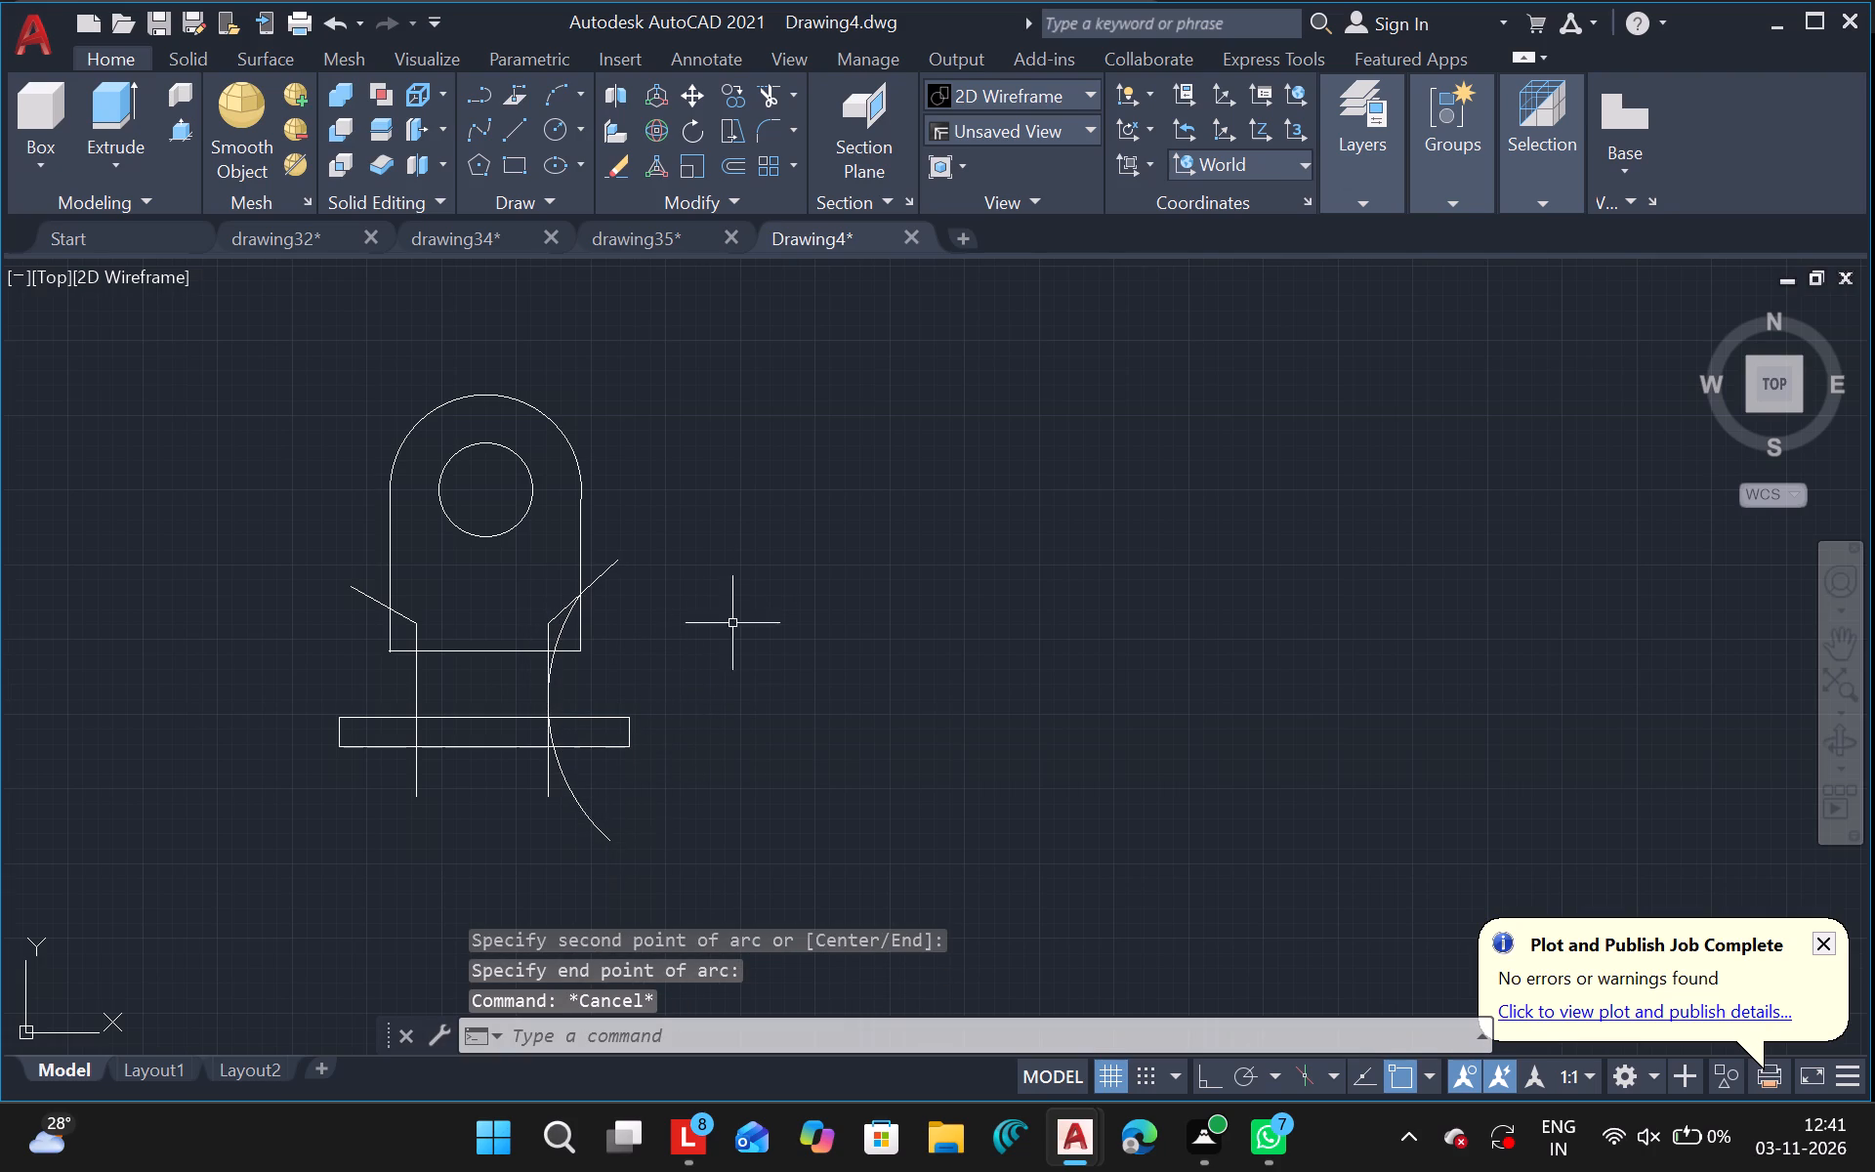
Draw a three-point arc from the left slanted line's crossing with the body side, through the left vertical line at the base top, ending below the base.
{"action": "left_click", "coordinate": [548, 93]}
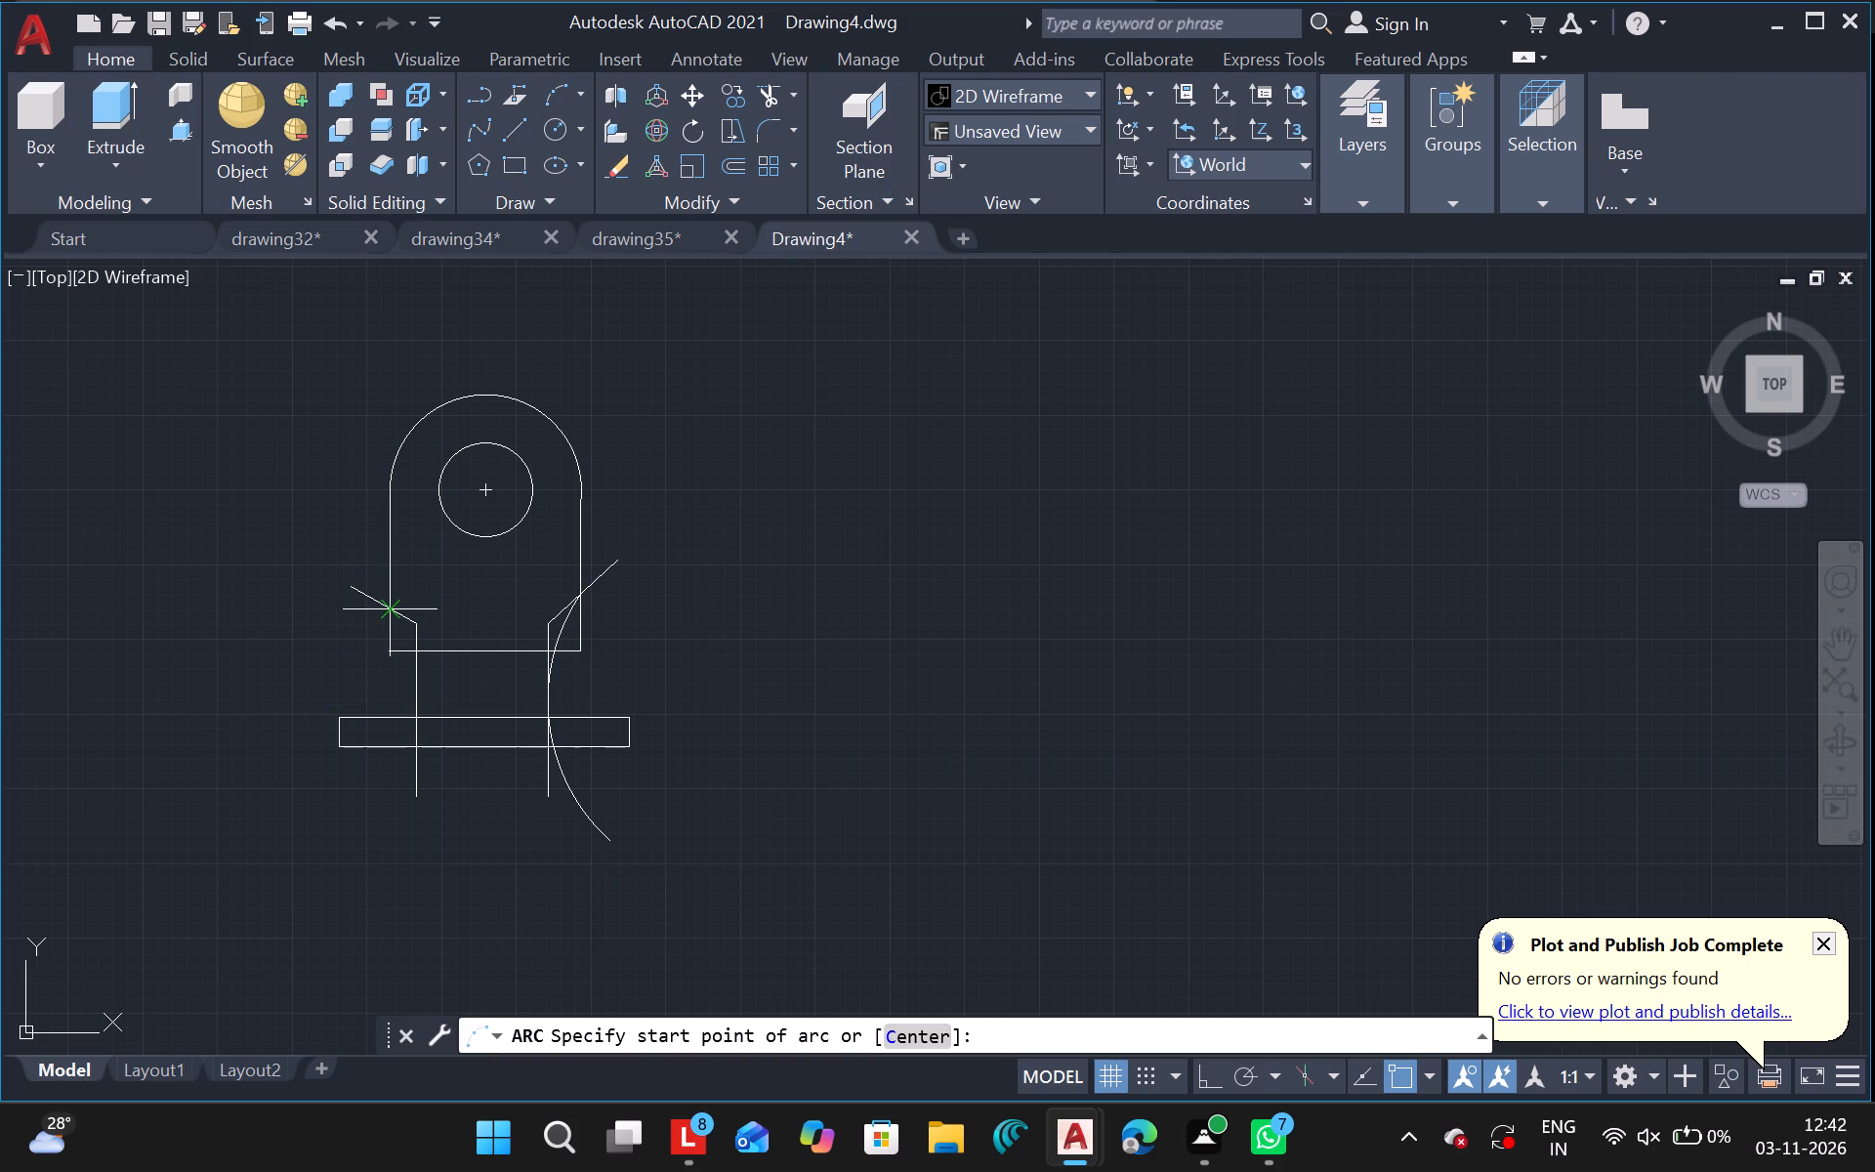
{"action": "left_click_drag", "start_coordinate": [390, 604], "coordinate": [414, 718]}
{"action": "left_click", "coordinate": [414, 718]}
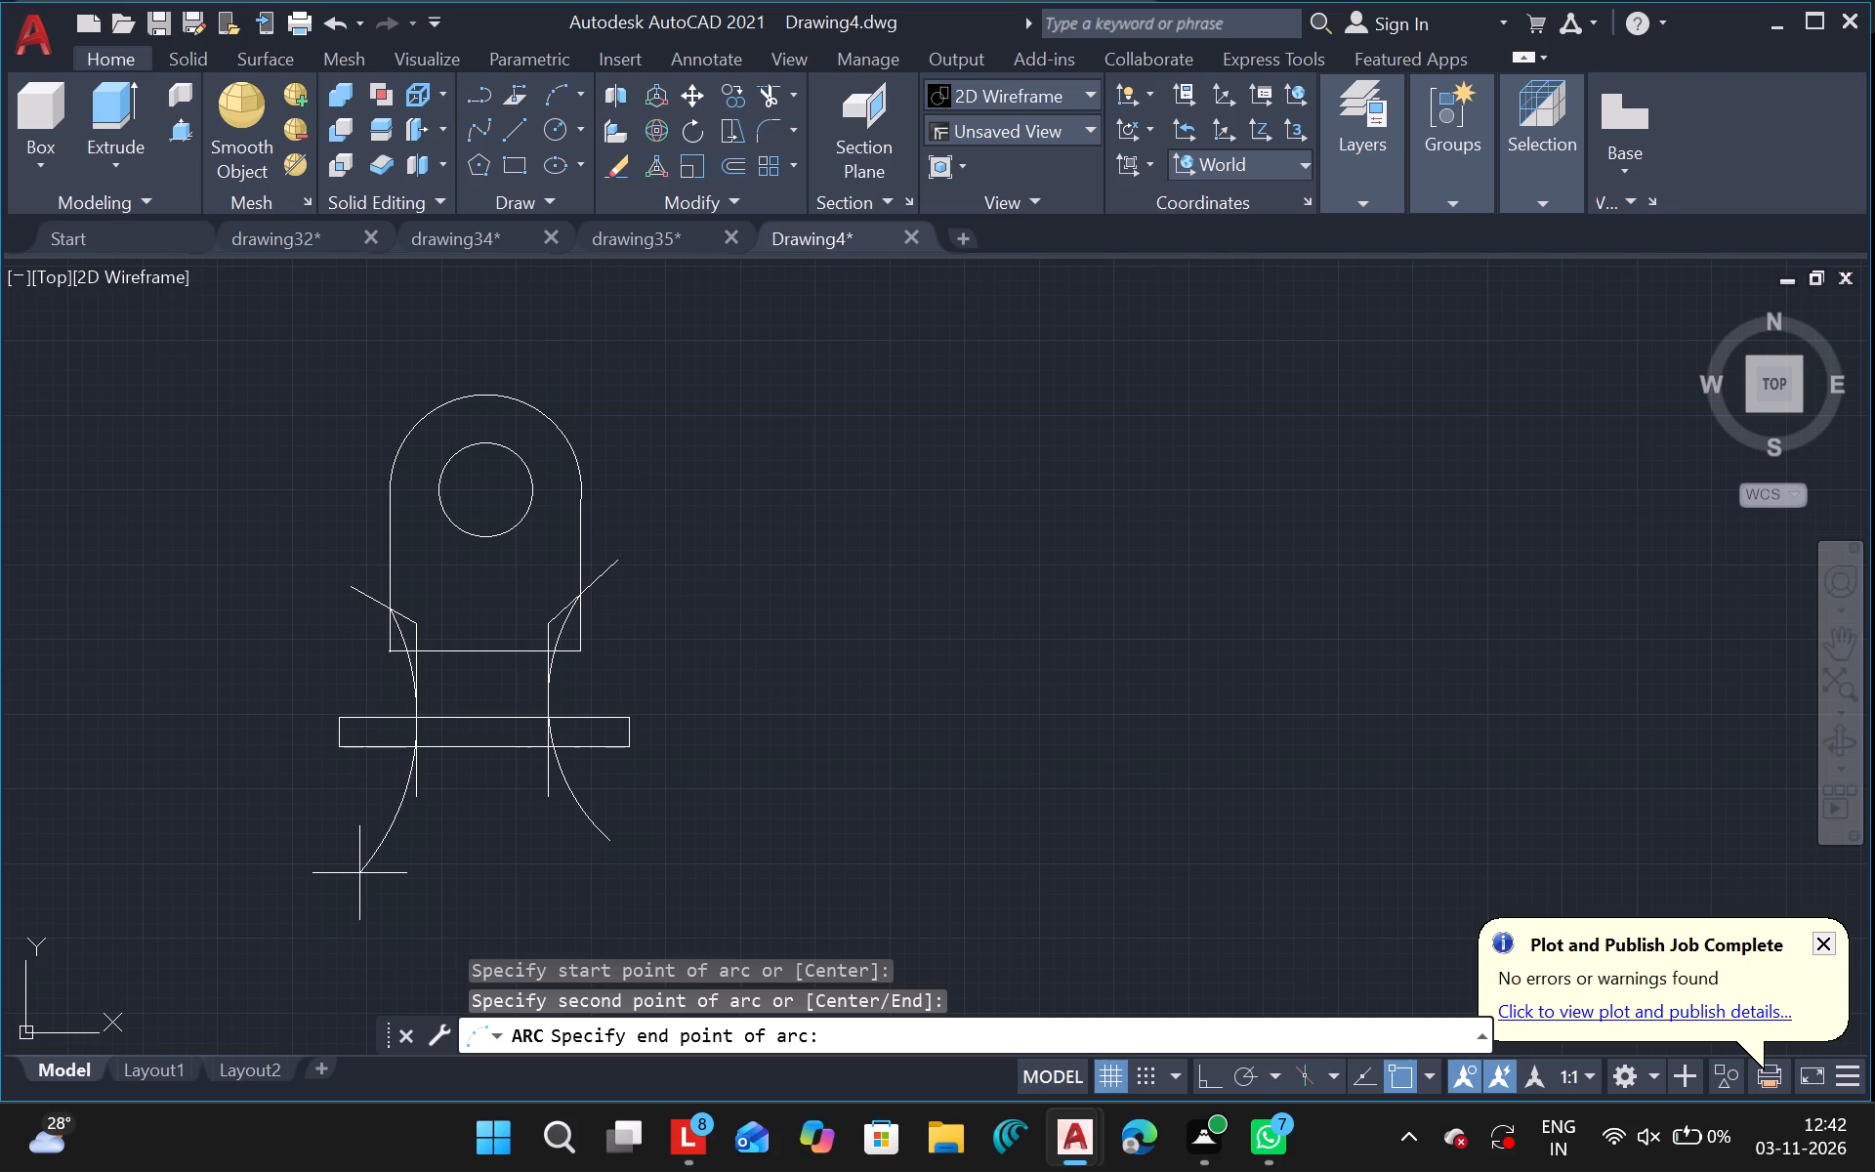
{"action": "left_click", "coordinate": [391, 869]}
{"action": "key", "text": "Escape"}
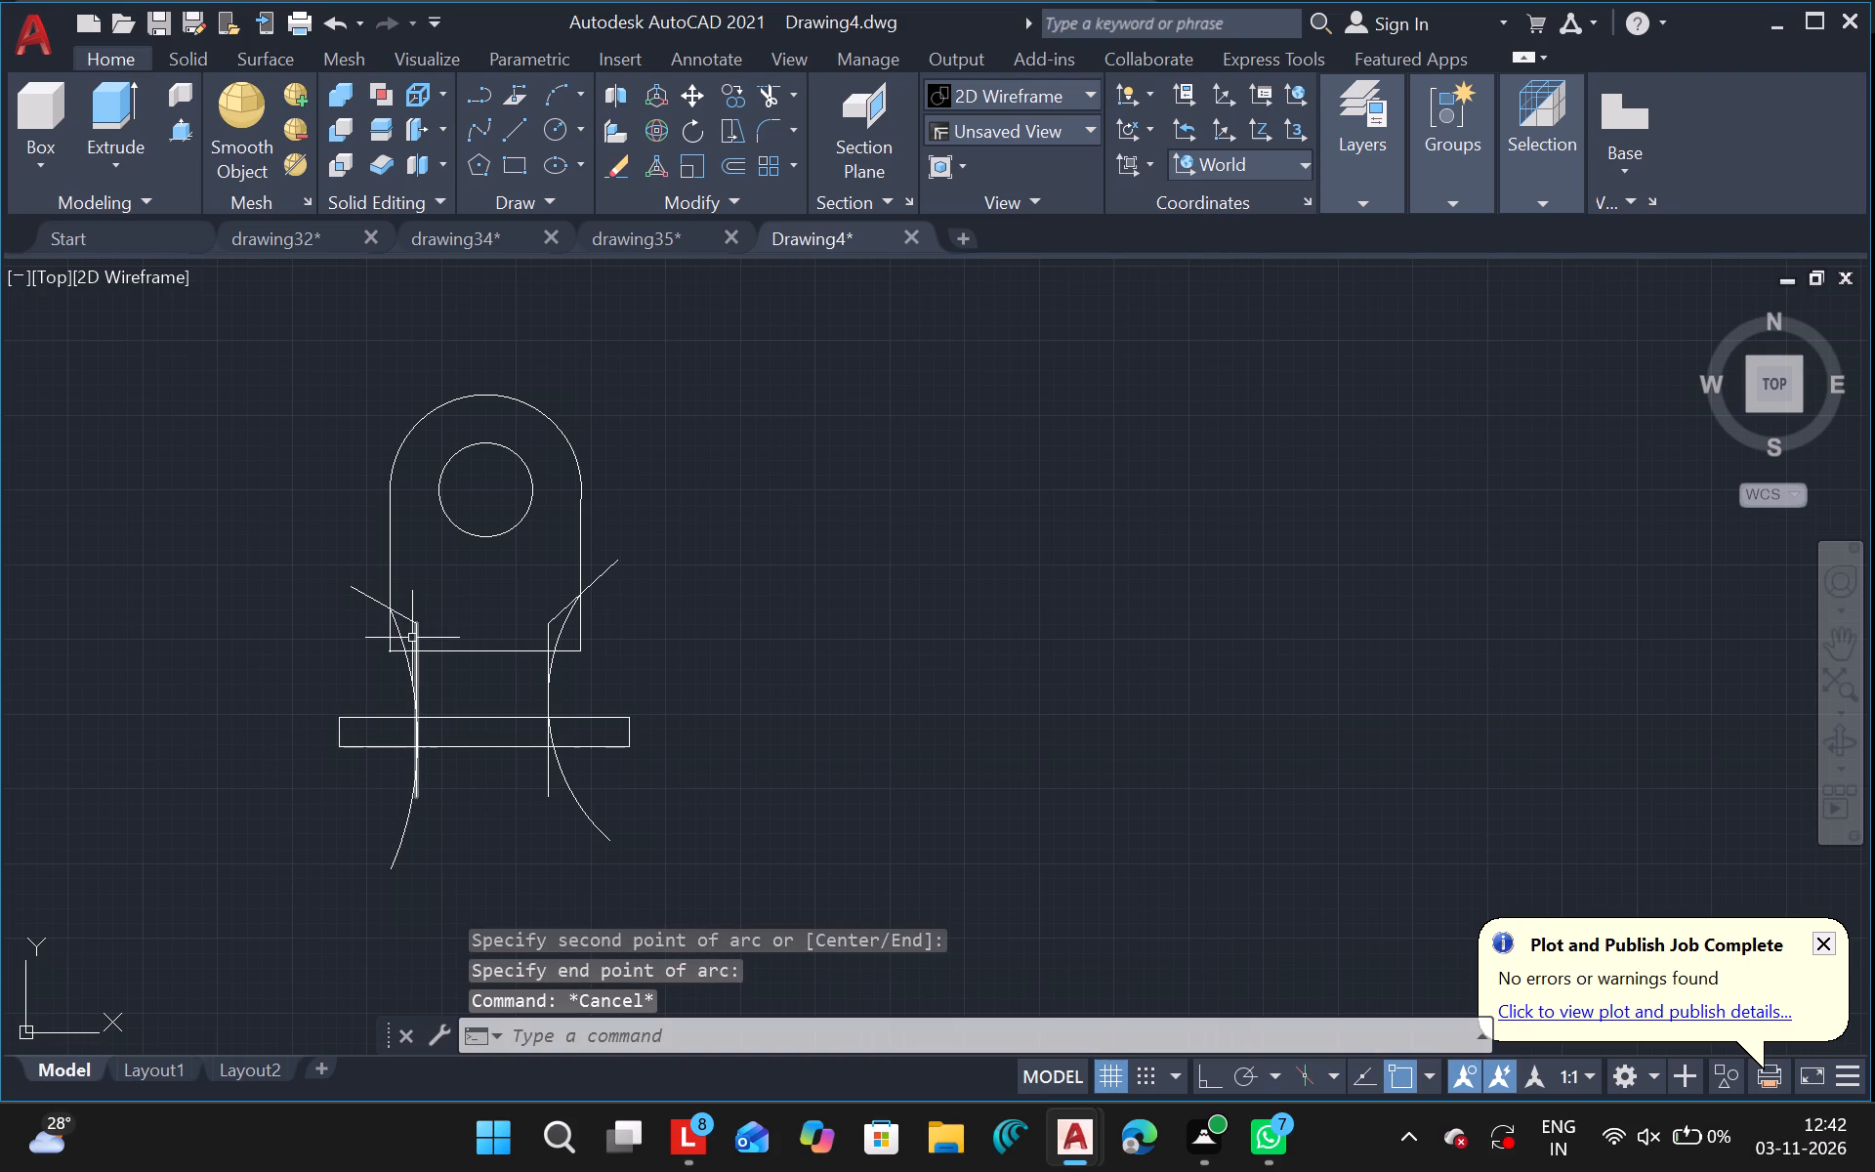
Erase the two slanted guide lines and the two vertical guide lines.
{"action": "left_click", "coordinate": [412, 638]}
{"action": "left_click_drag", "start_coordinate": [362, 590], "coordinate": [549, 628]}
{"action": "left_click", "coordinate": [549, 628]}
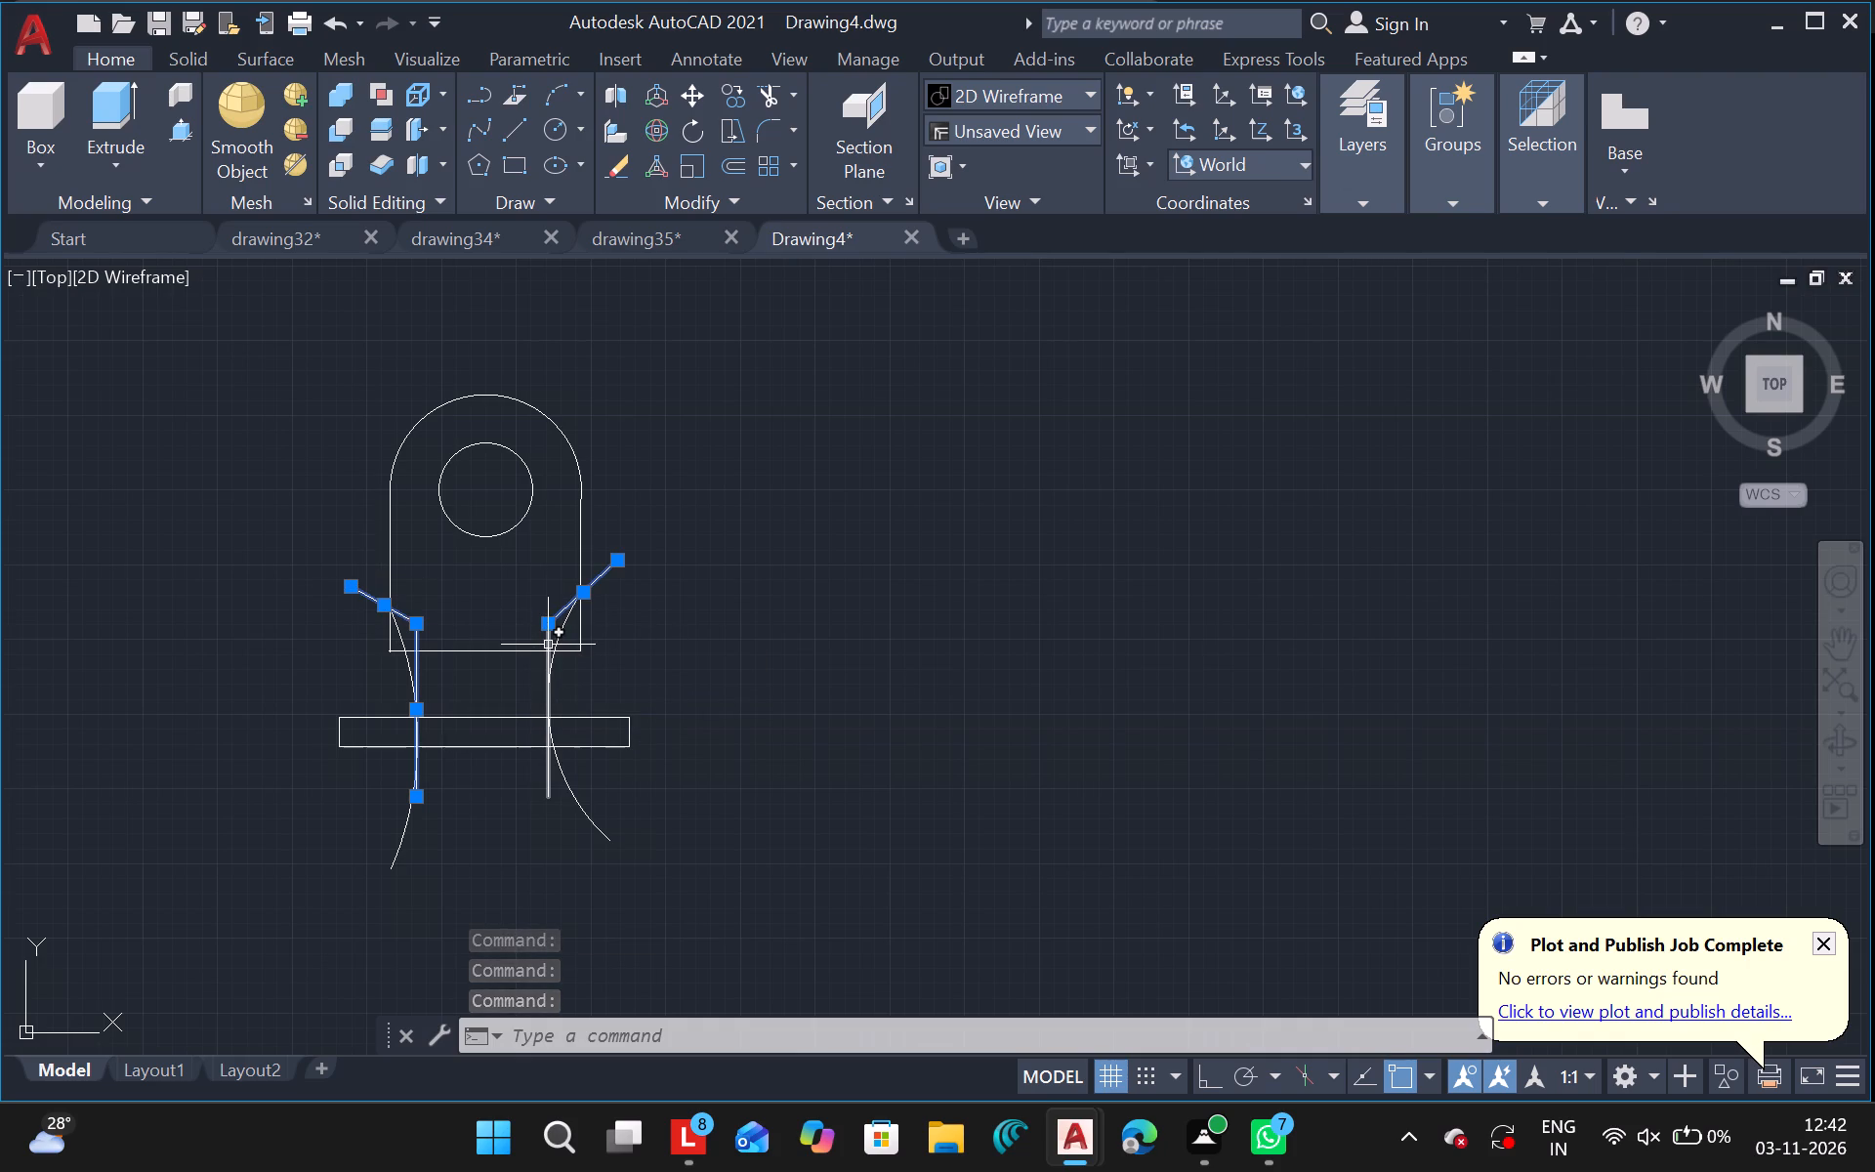
{"action": "left_click_drag", "start_coordinate": [548, 645], "coordinate": [632, 733]}
{"action": "key", "text": "Delete"}
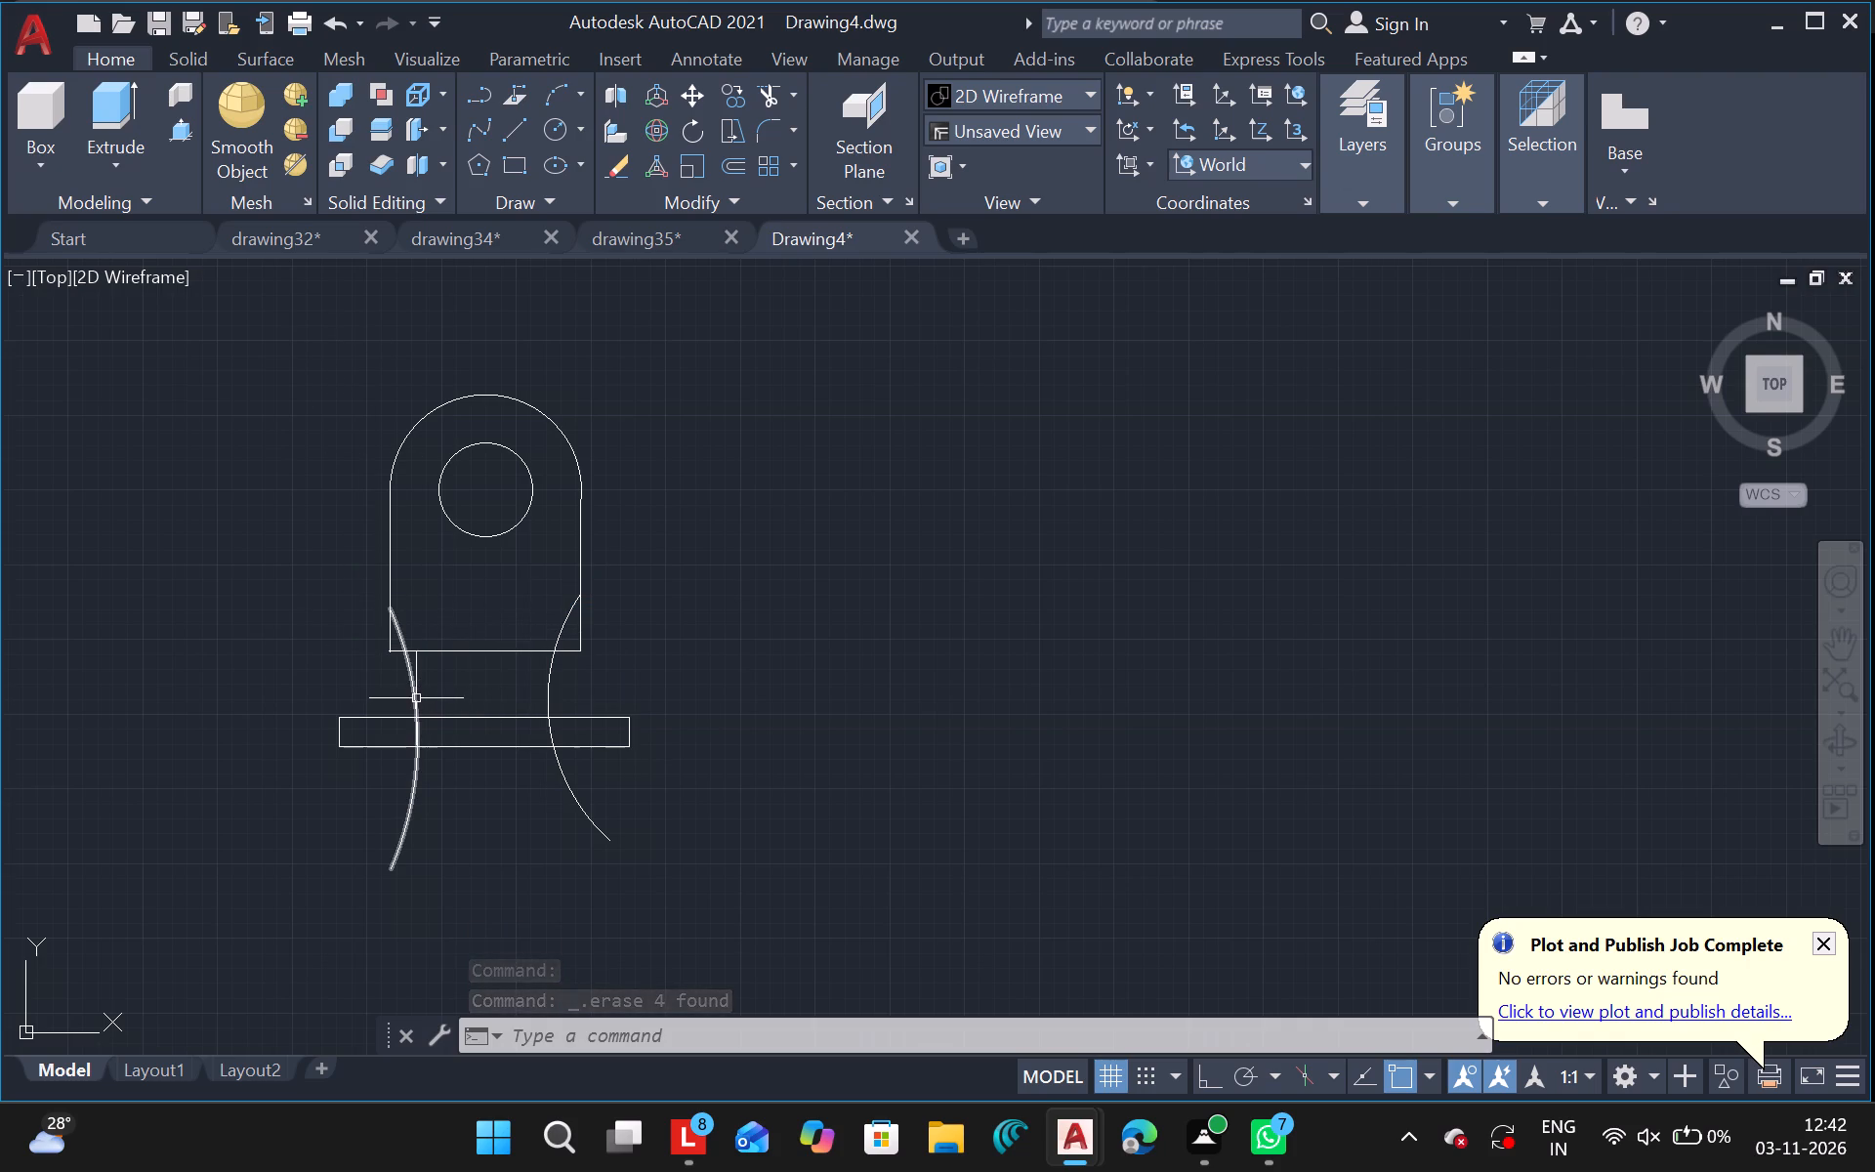
Move the left arc slightly straight up so its upper end sits higher on the body's left side.
{"action": "left_click_drag", "start_coordinate": [416, 698], "coordinate": [759, 810]}
{"action": "type", "text": "co"}
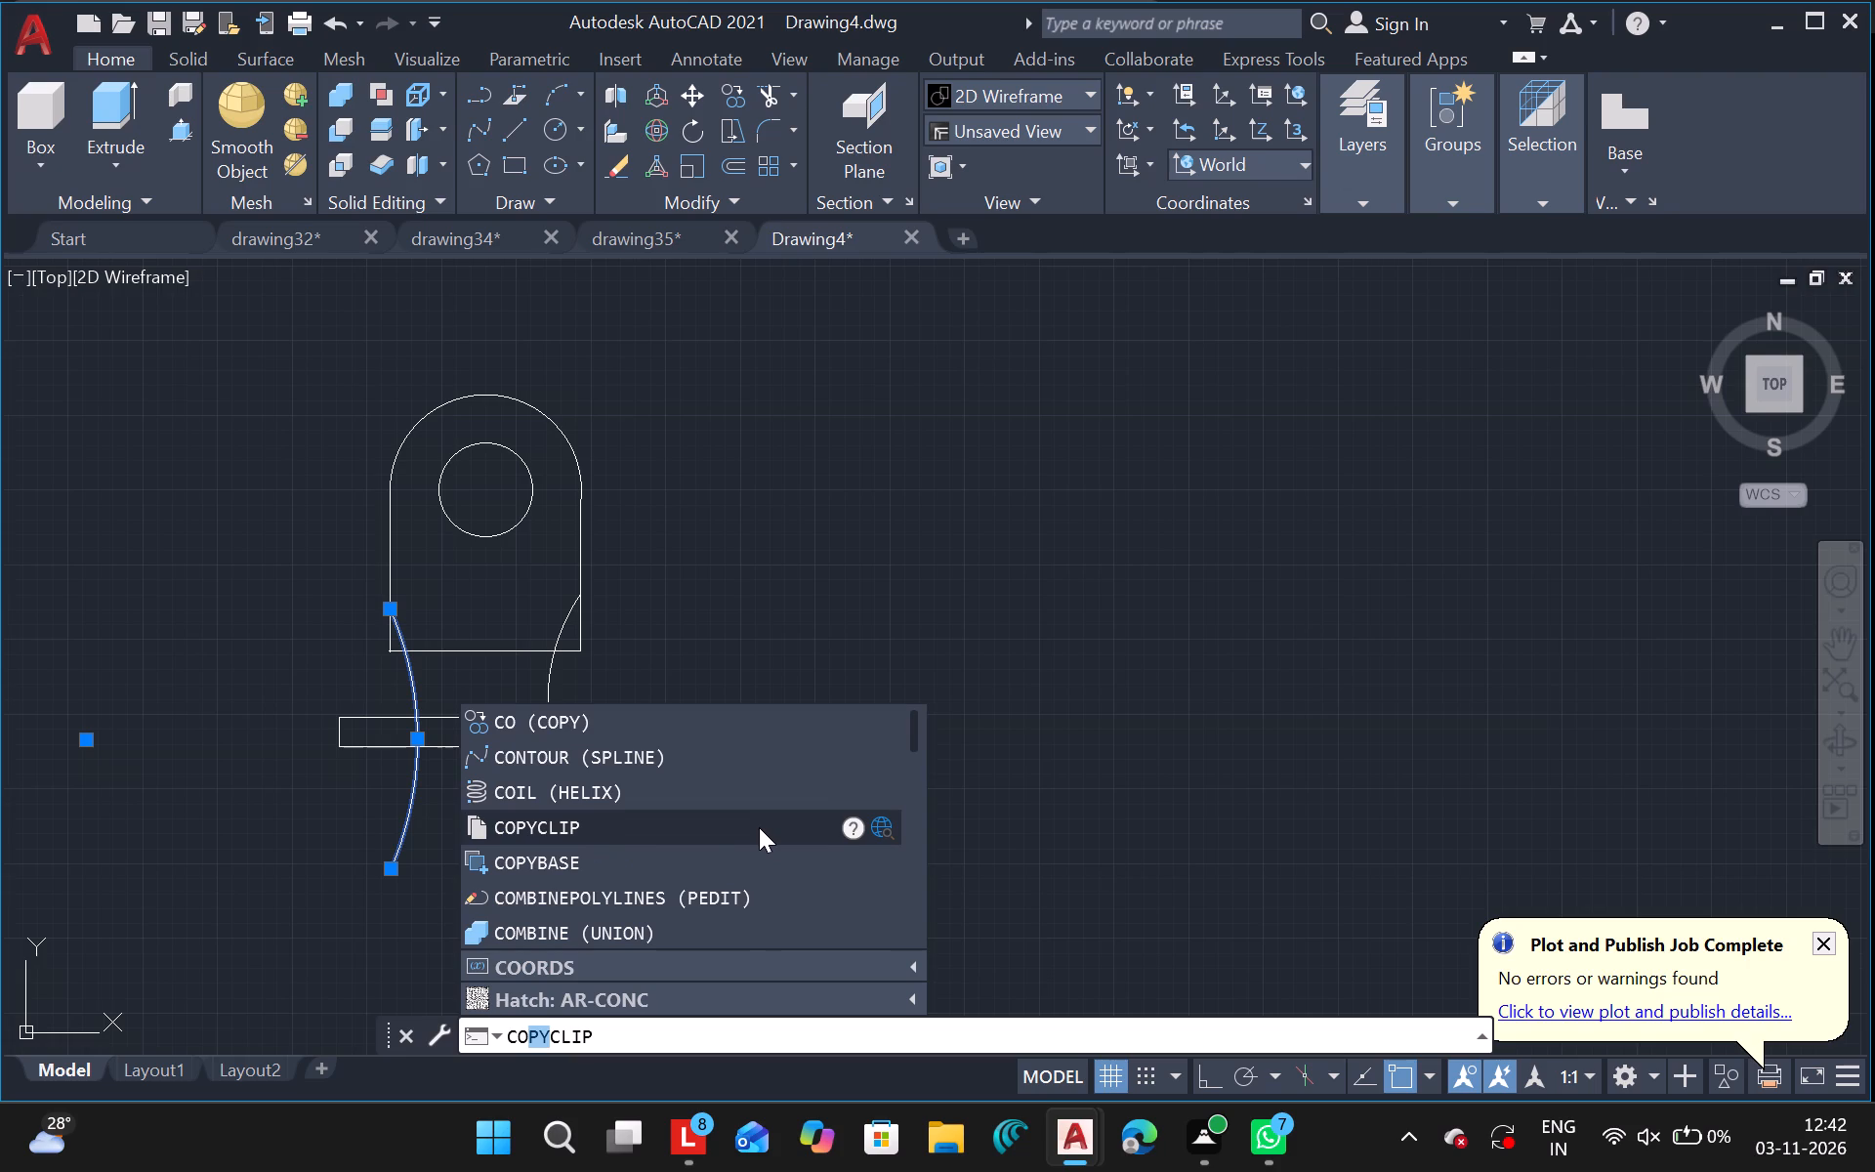
{"action": "key", "text": "BackSpace"}
{"action": "key", "text": "BackSpace"}
{"action": "key", "text": "BackSpace"}
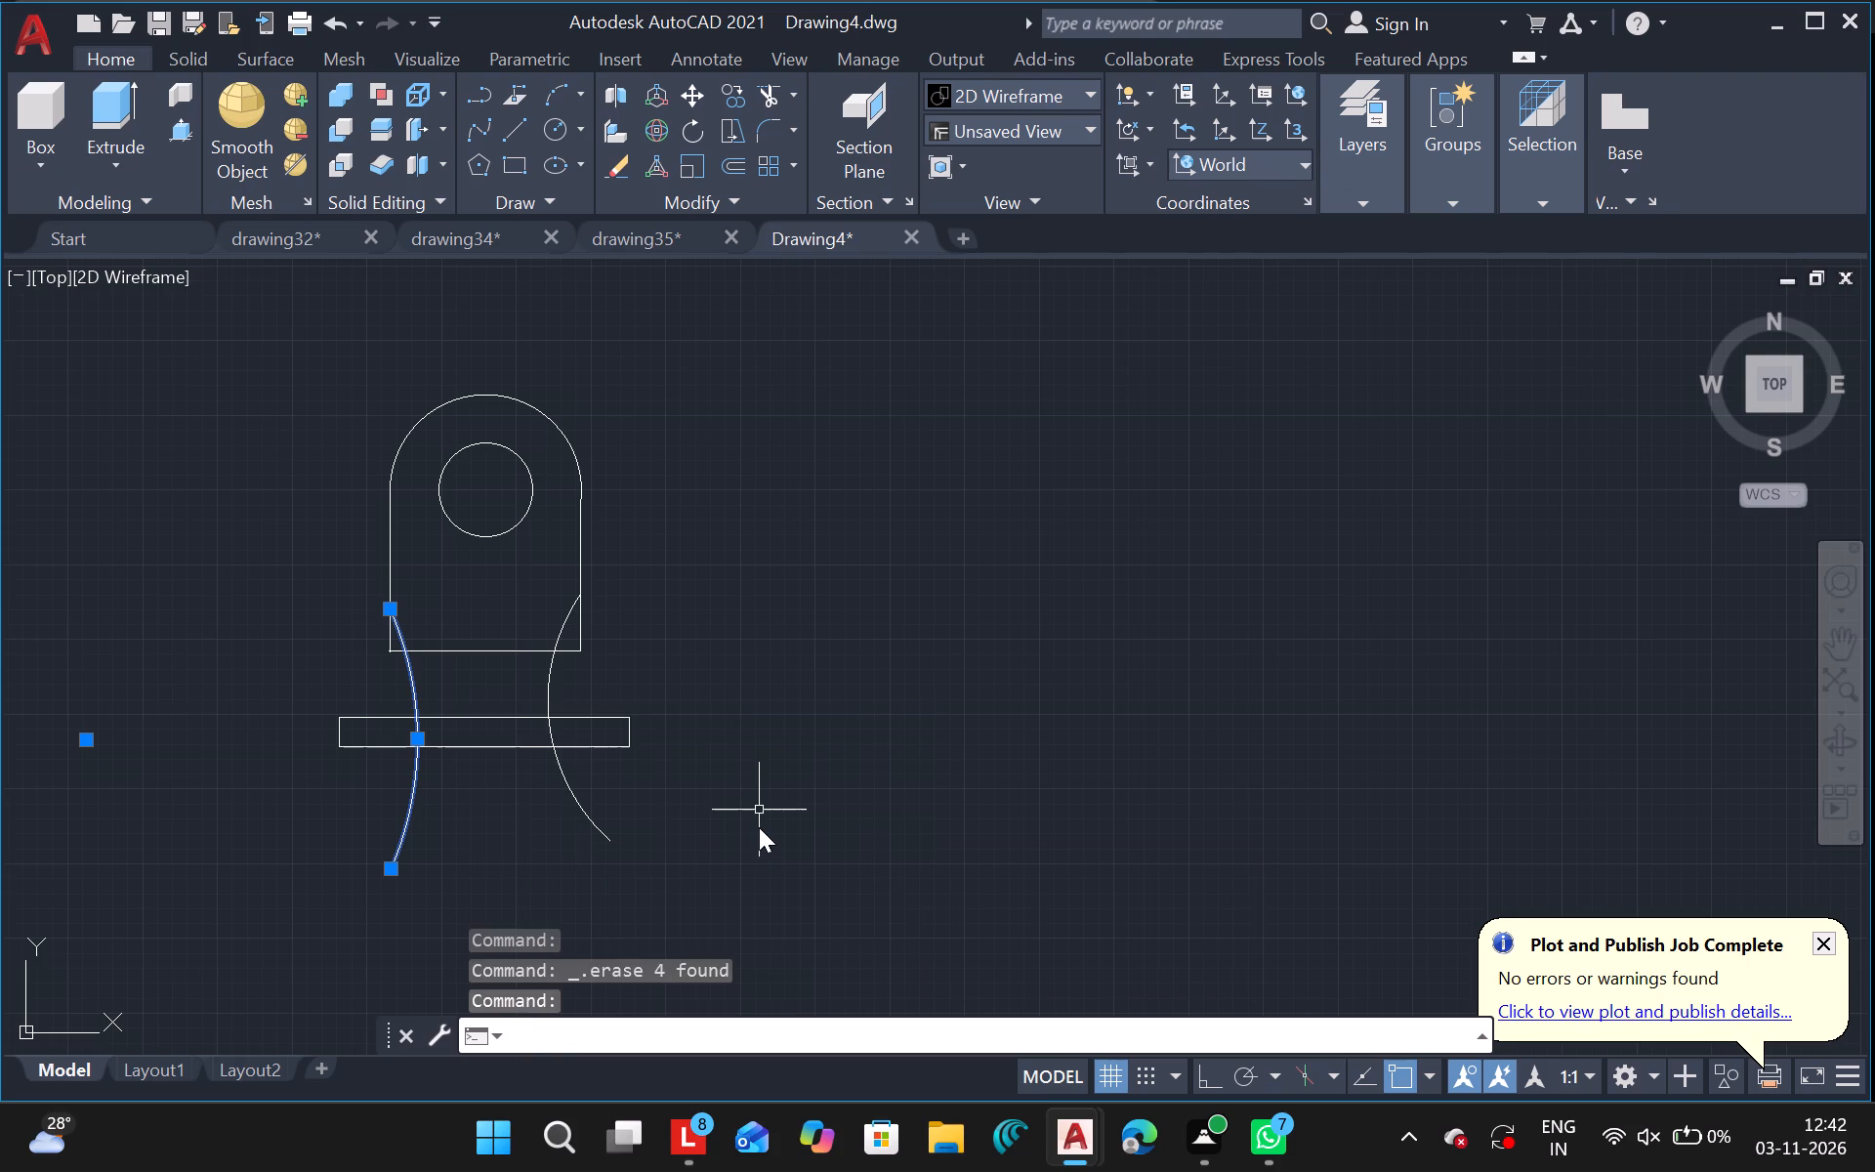
{"action": "key", "text": "n"}
{"action": "key", "text": "BackSpace"}
{"action": "type", "text": "mo"}
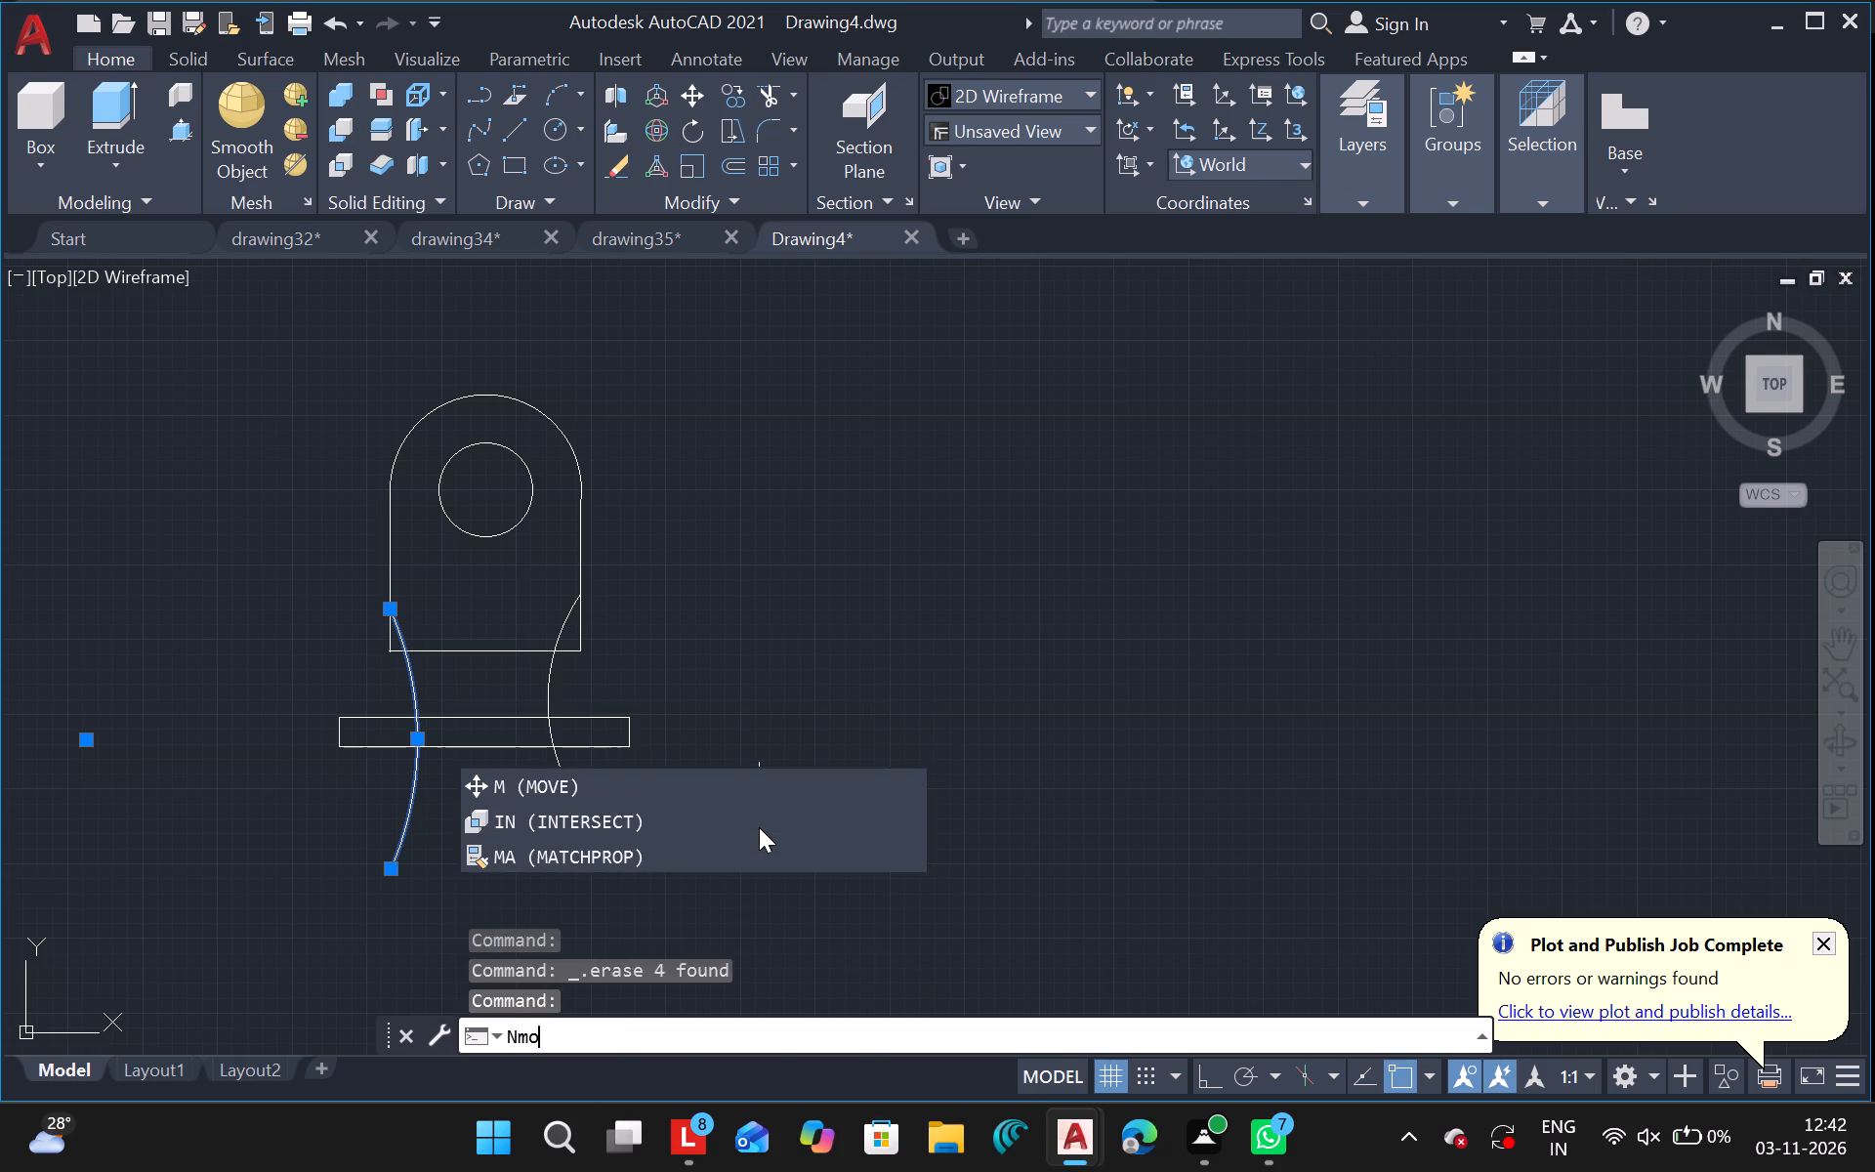
{"action": "key", "text": "BackSpace"}
{"action": "key", "text": "BackSpace"}
{"action": "key", "text": "BackSpace"}
{"action": "type", "text": "mo"}
{"action": "left_click", "coordinate": [566, 790]}
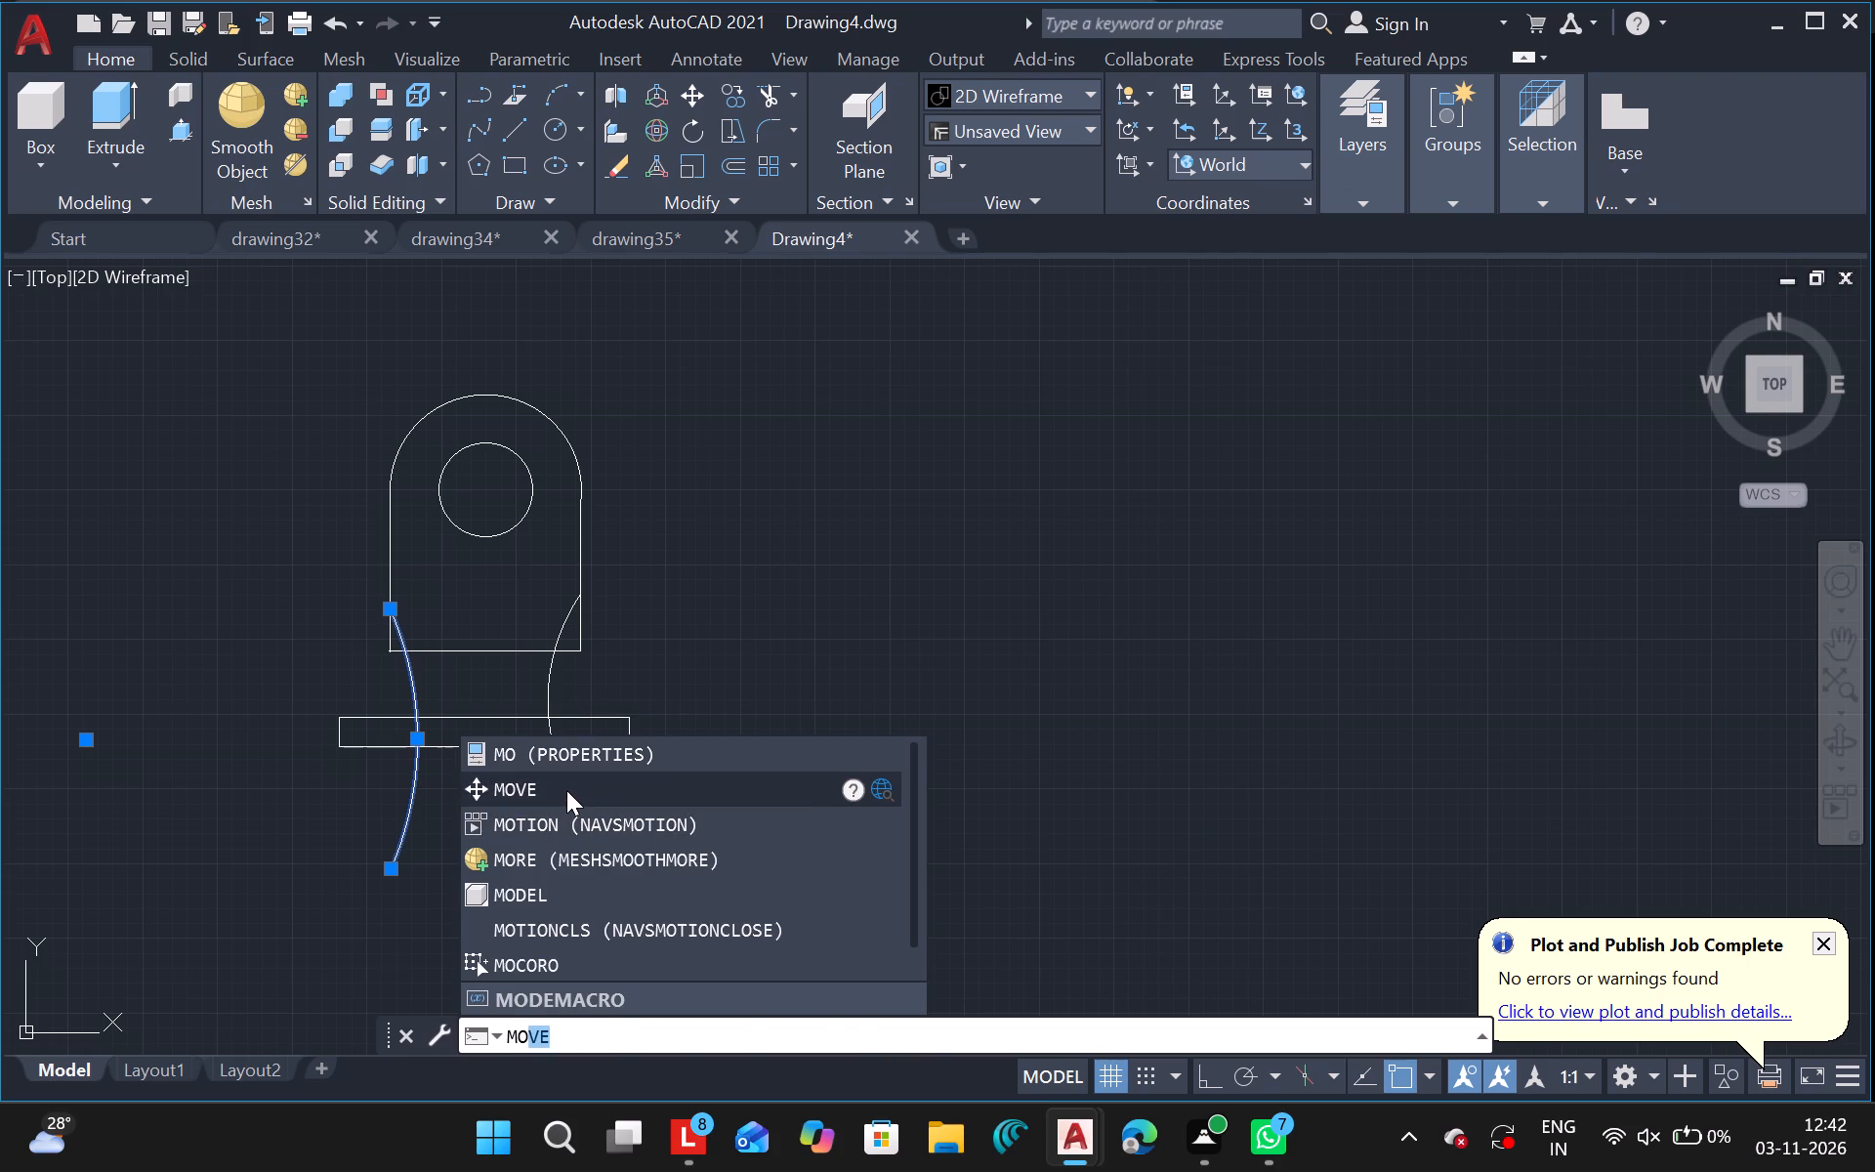
{"action": "left_click", "coordinate": [1065, 729]}
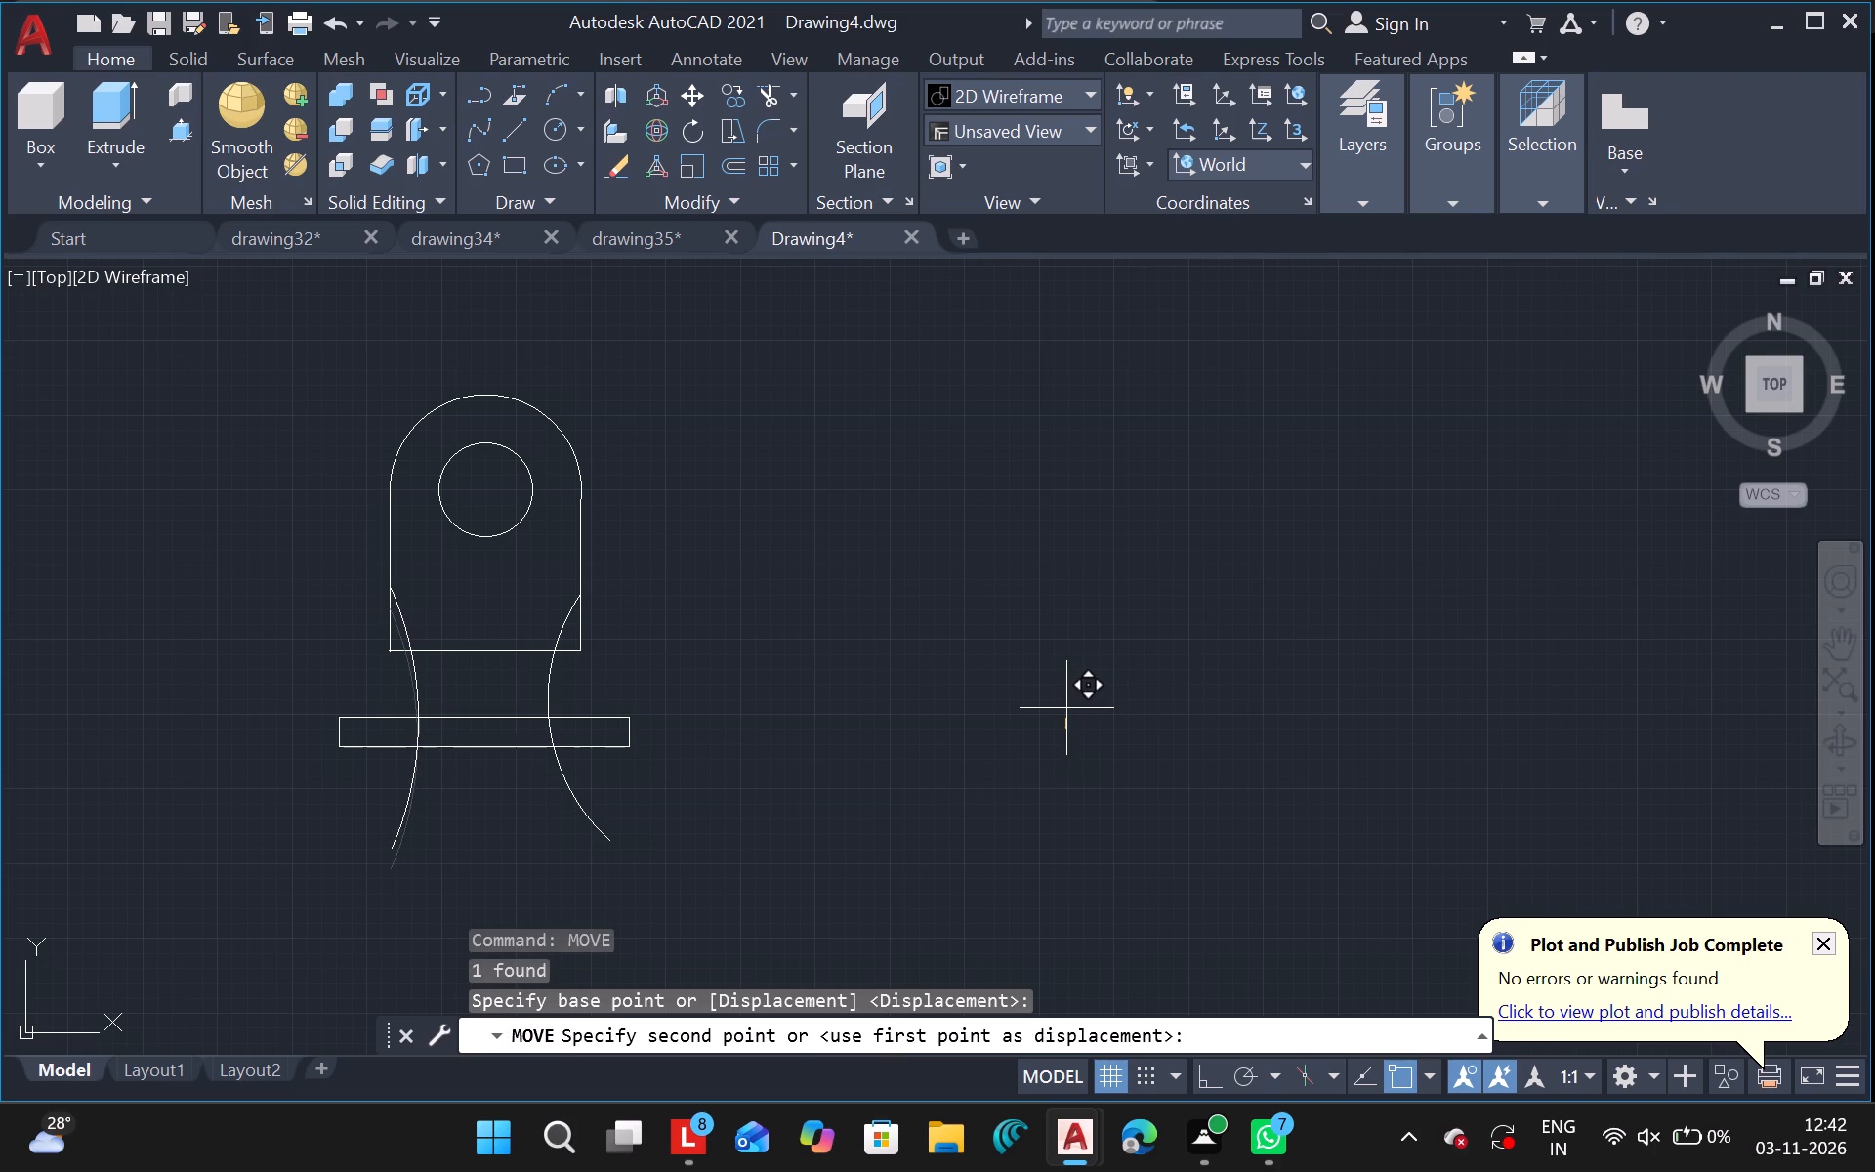
{"action": "left_click", "coordinate": [1066, 707]}
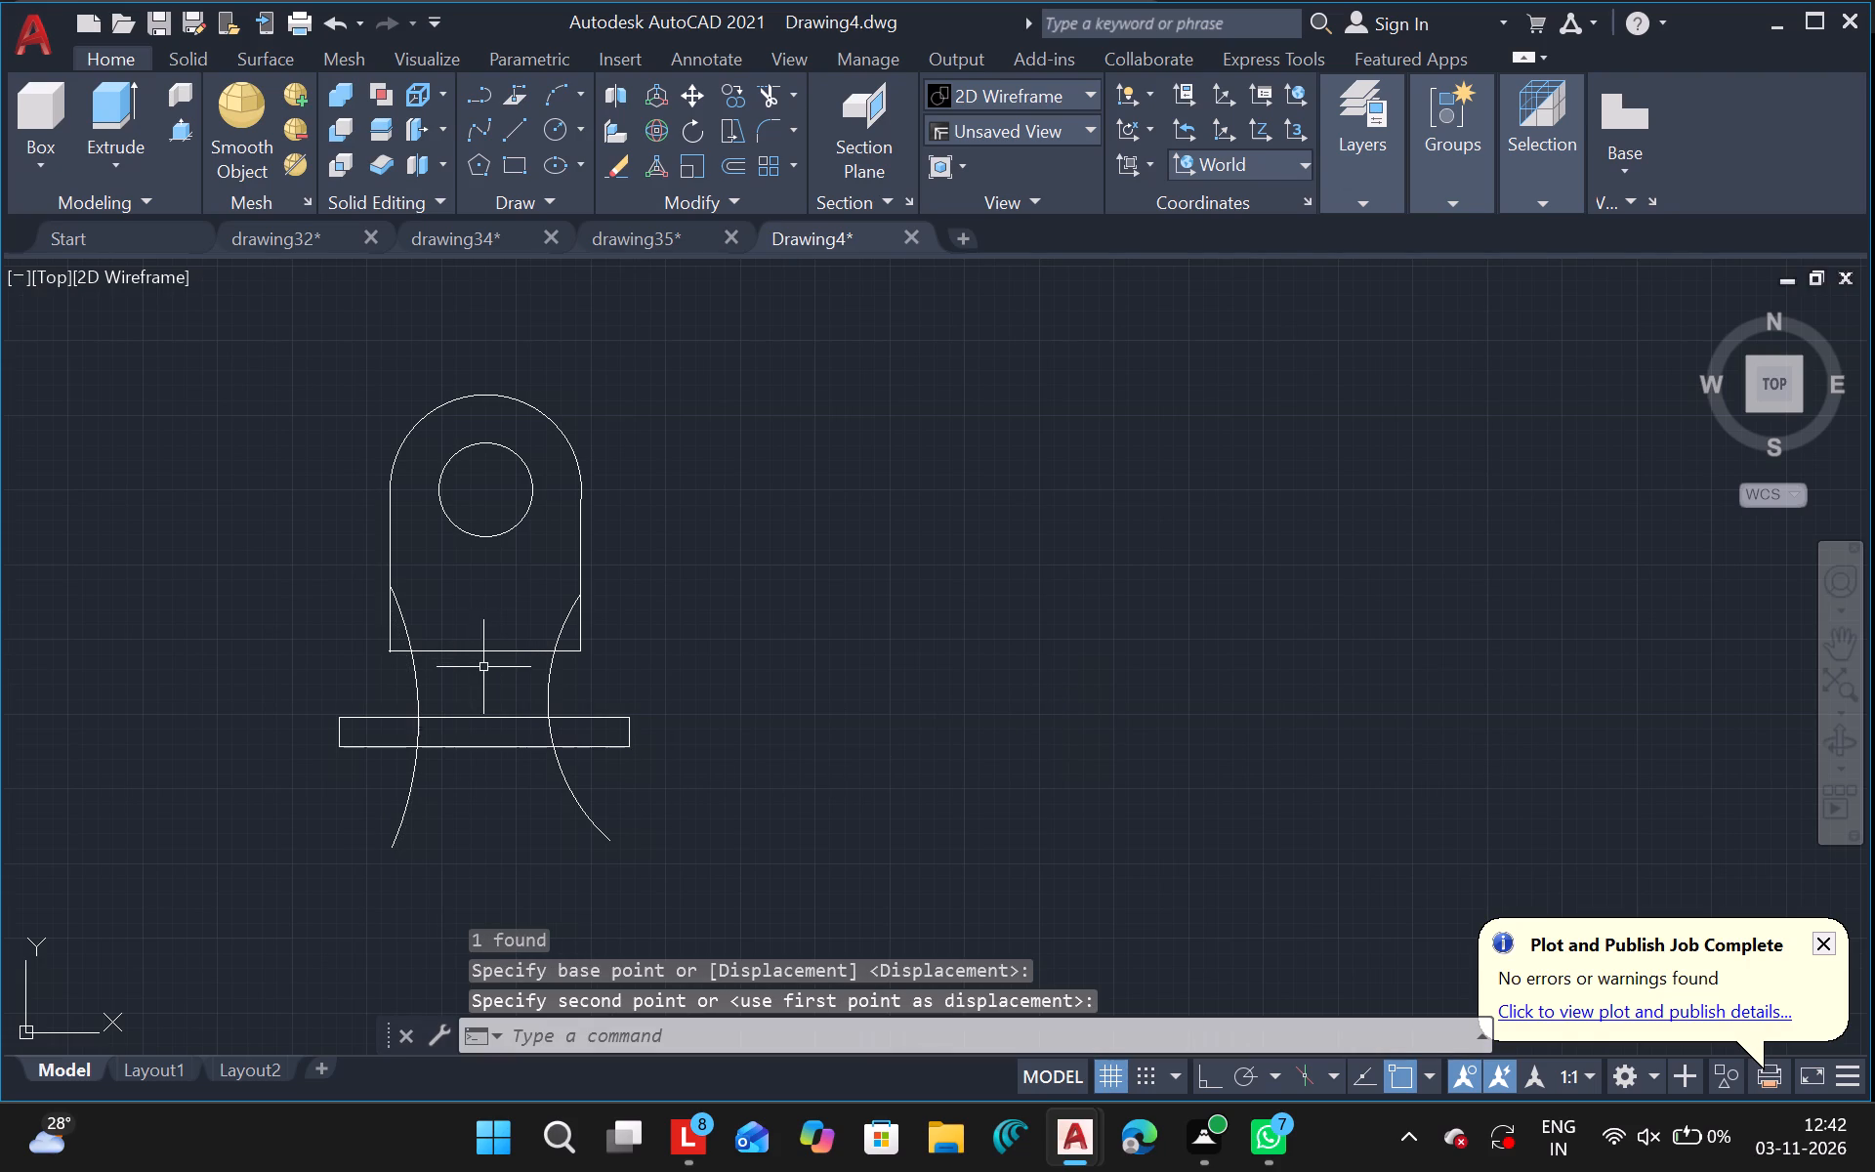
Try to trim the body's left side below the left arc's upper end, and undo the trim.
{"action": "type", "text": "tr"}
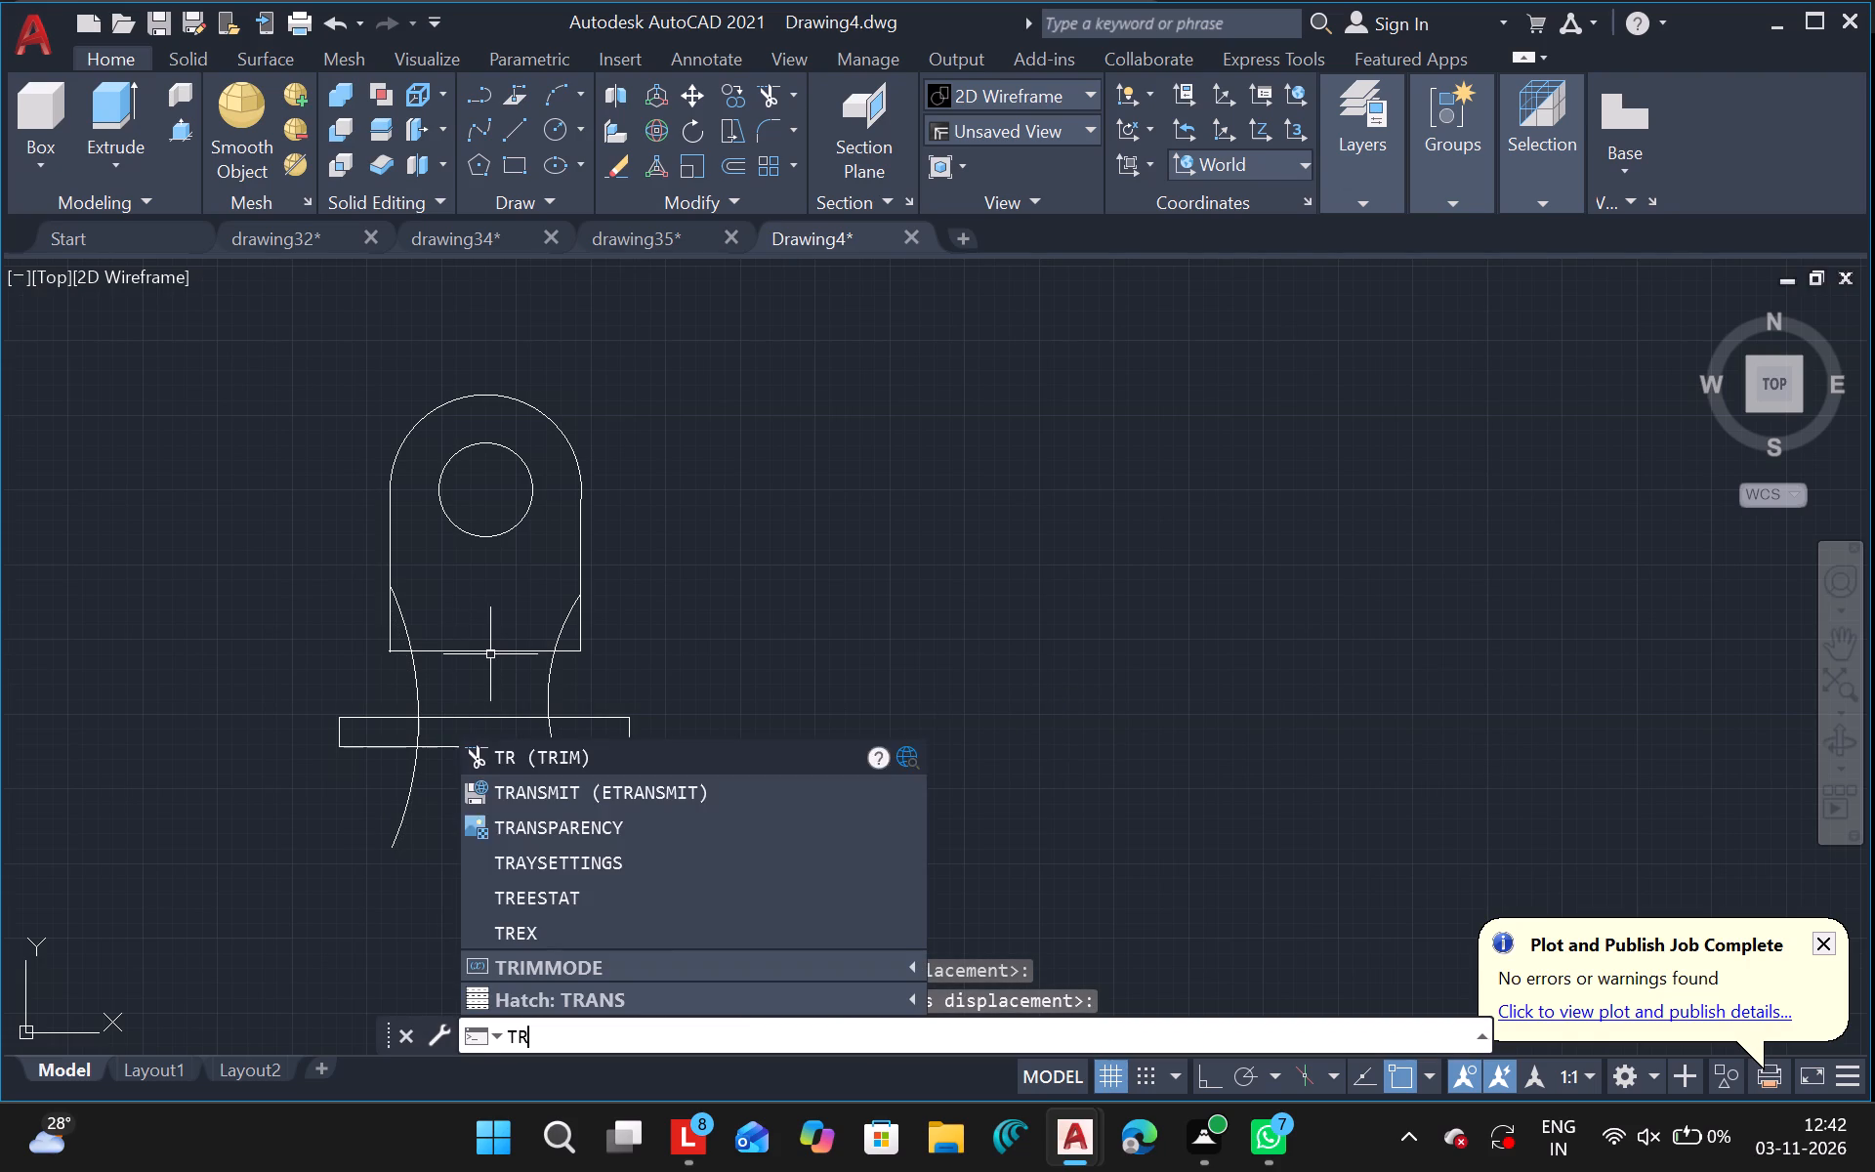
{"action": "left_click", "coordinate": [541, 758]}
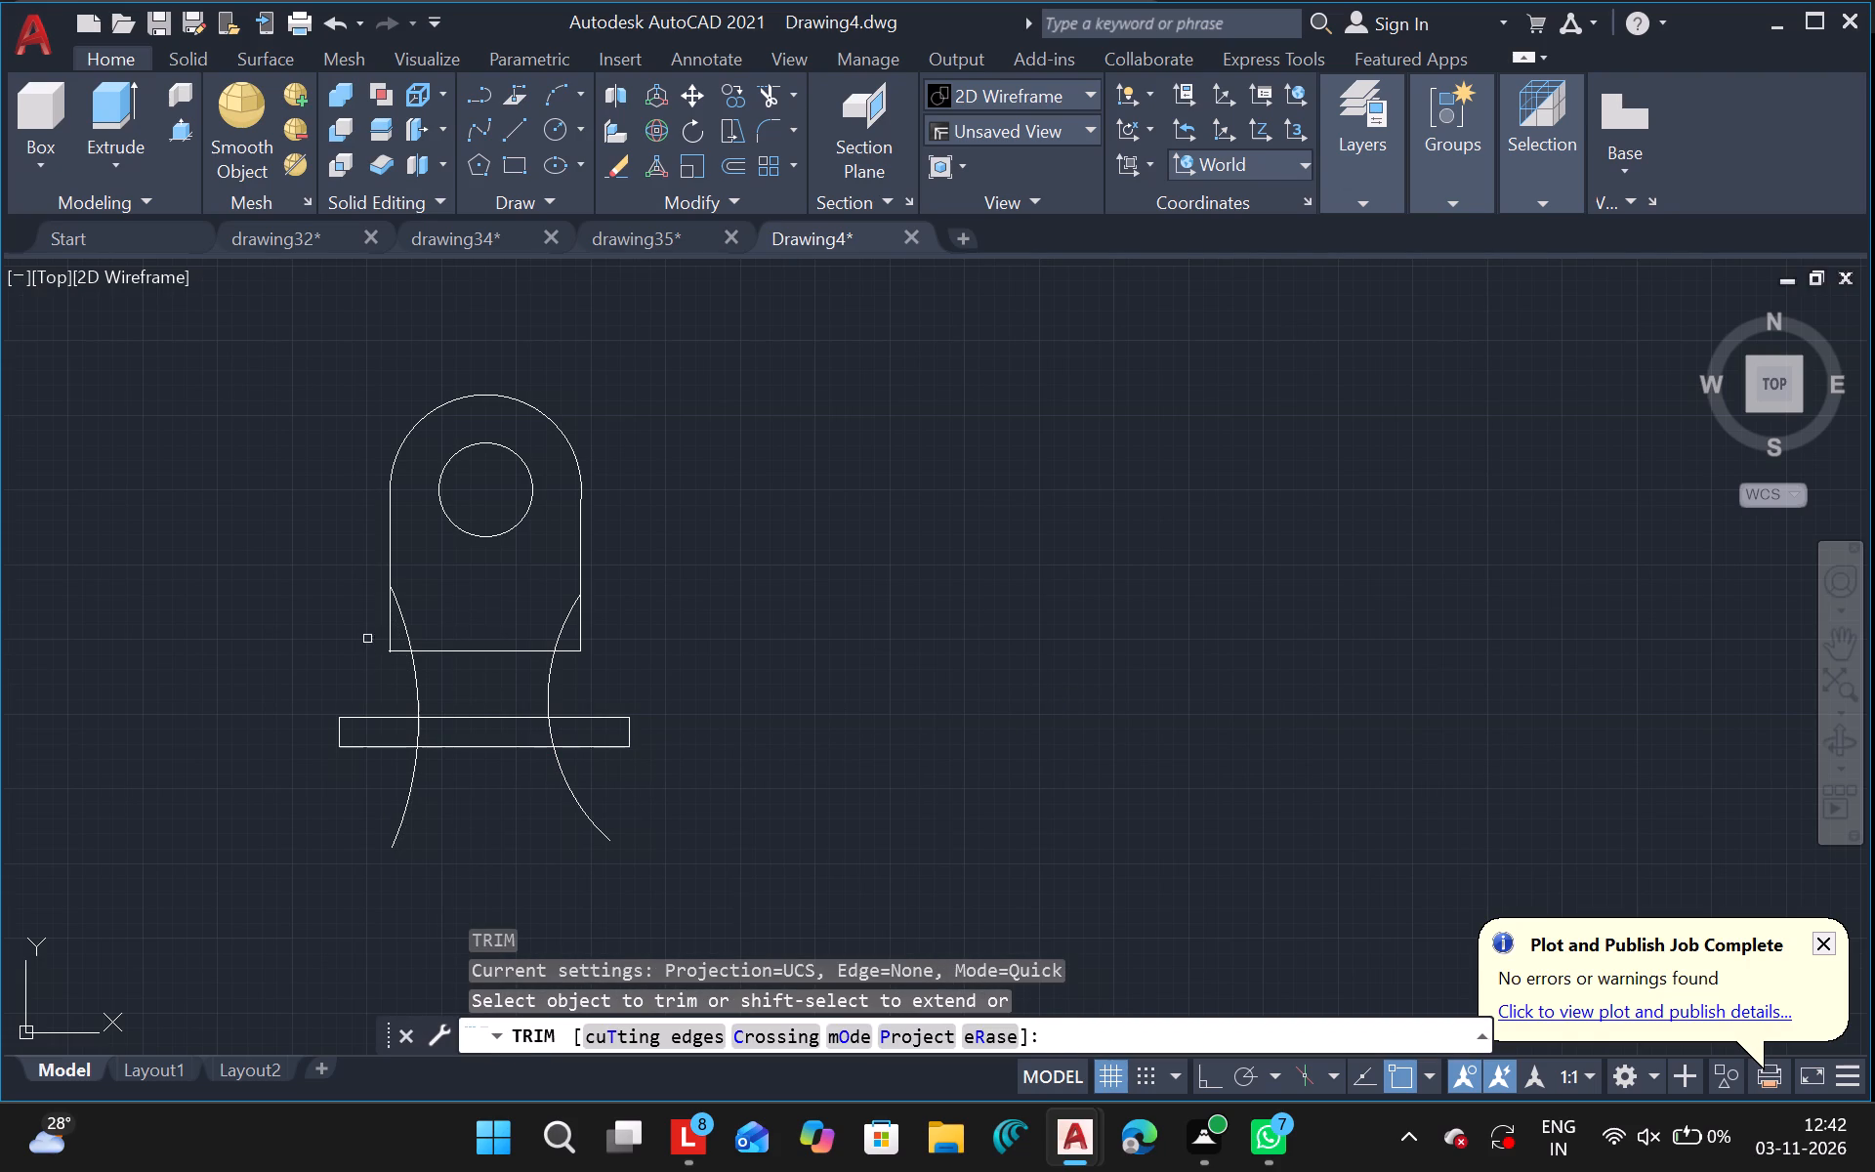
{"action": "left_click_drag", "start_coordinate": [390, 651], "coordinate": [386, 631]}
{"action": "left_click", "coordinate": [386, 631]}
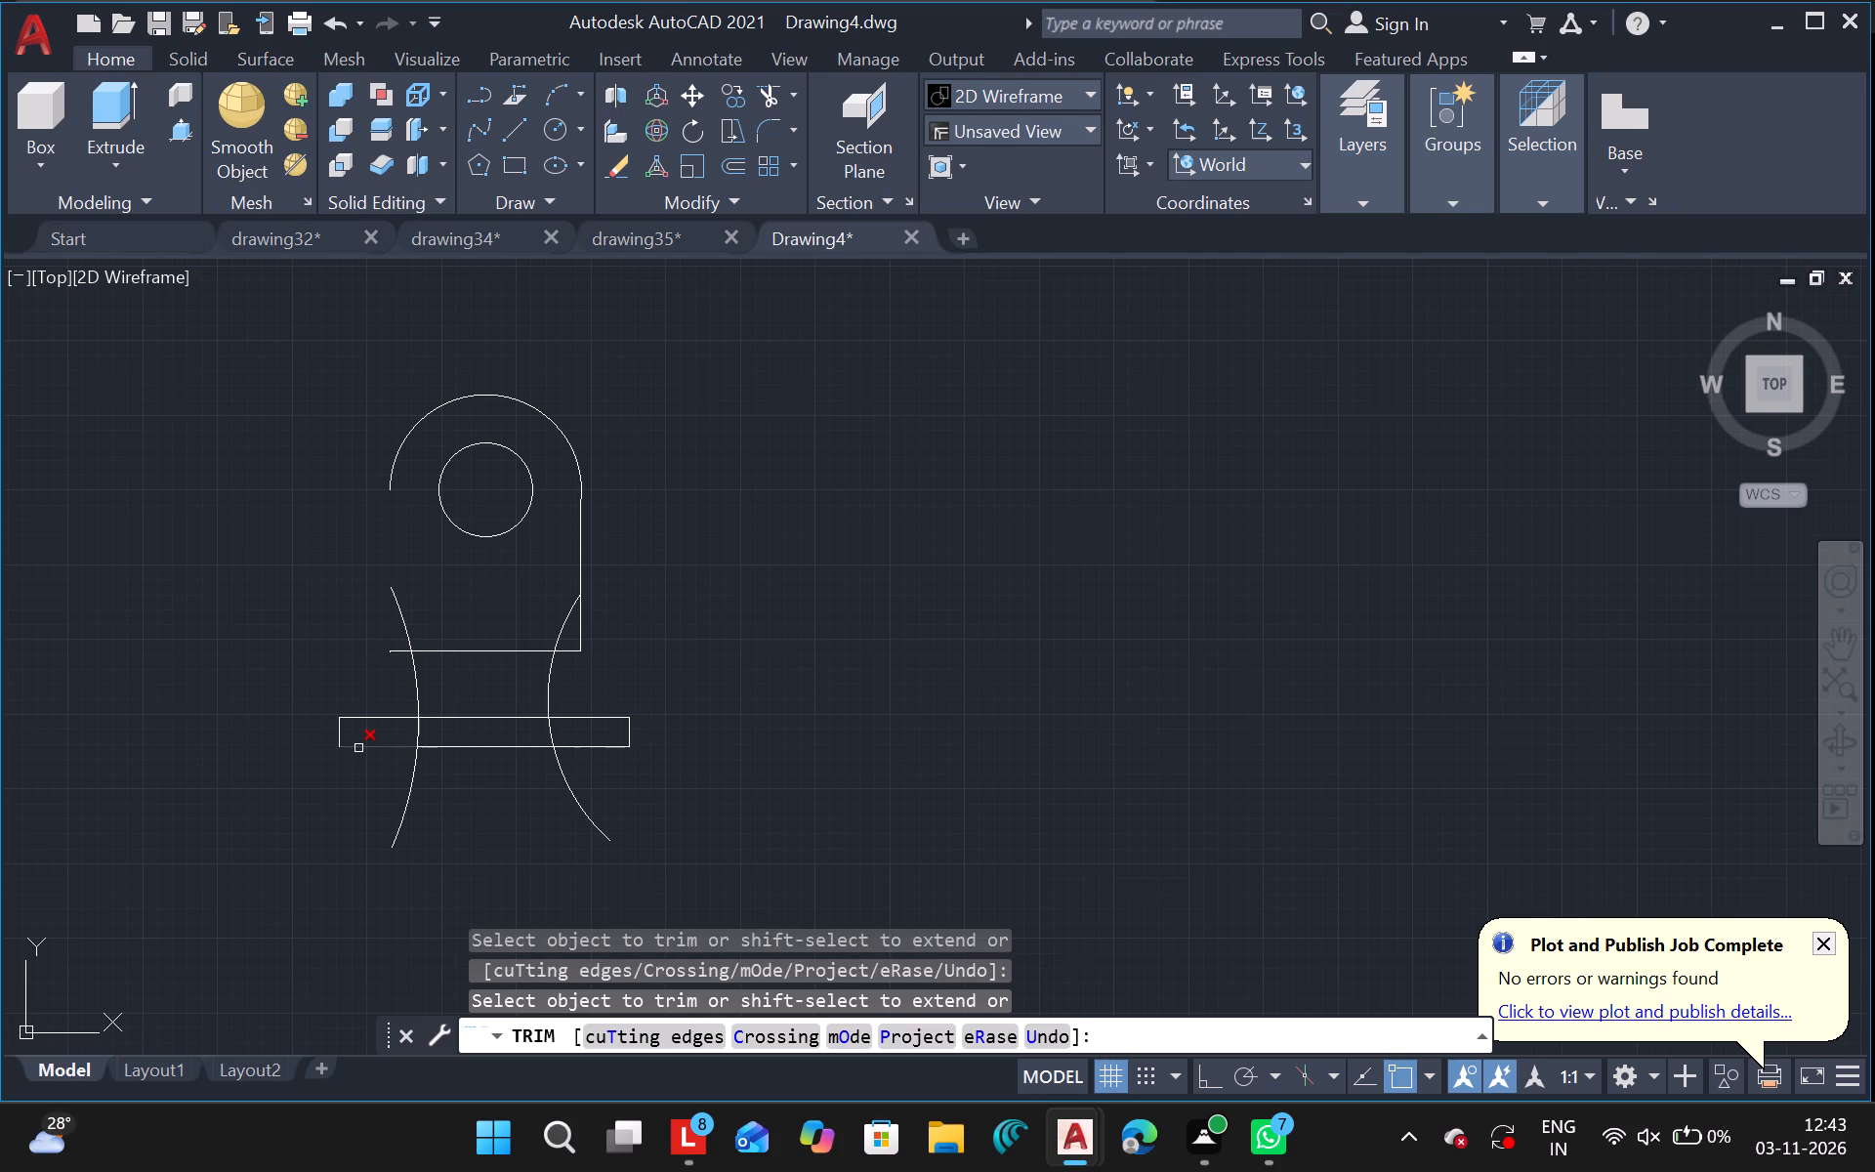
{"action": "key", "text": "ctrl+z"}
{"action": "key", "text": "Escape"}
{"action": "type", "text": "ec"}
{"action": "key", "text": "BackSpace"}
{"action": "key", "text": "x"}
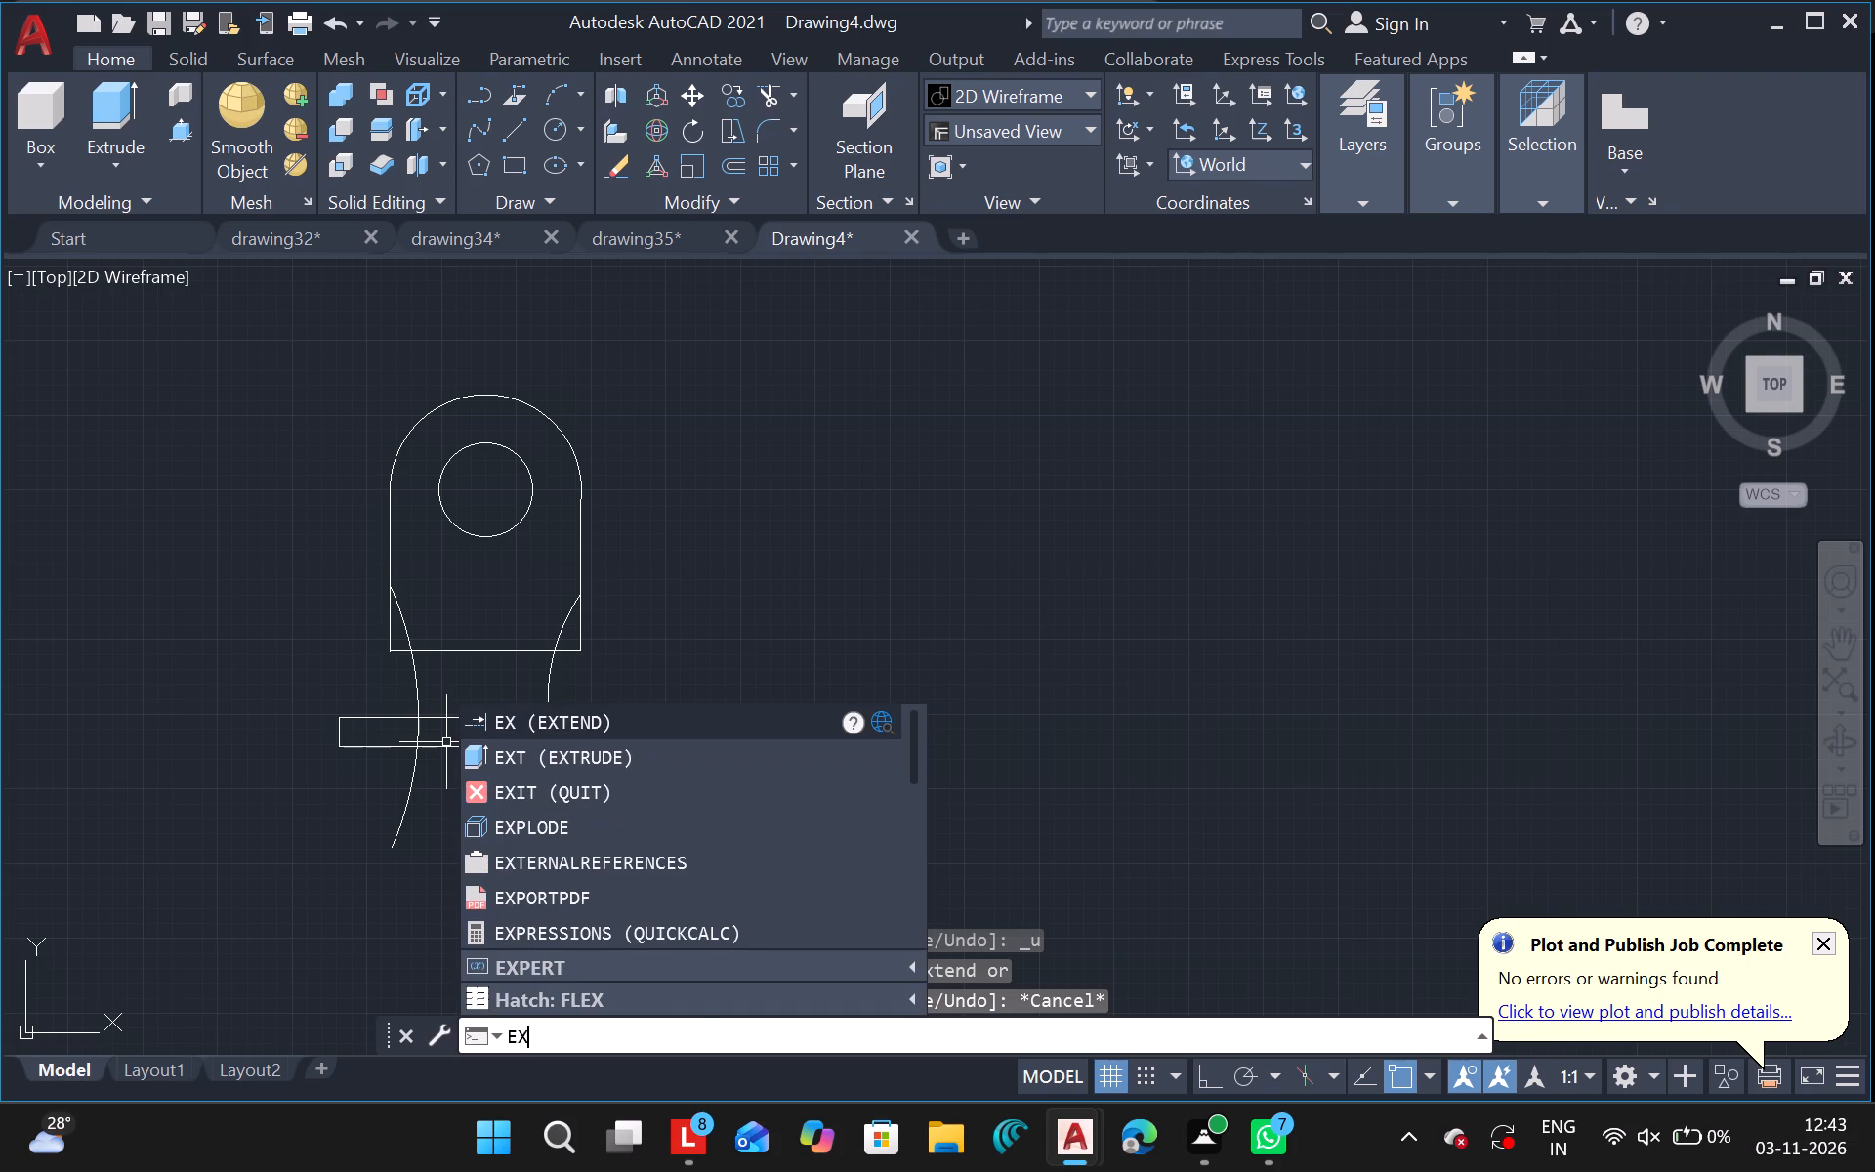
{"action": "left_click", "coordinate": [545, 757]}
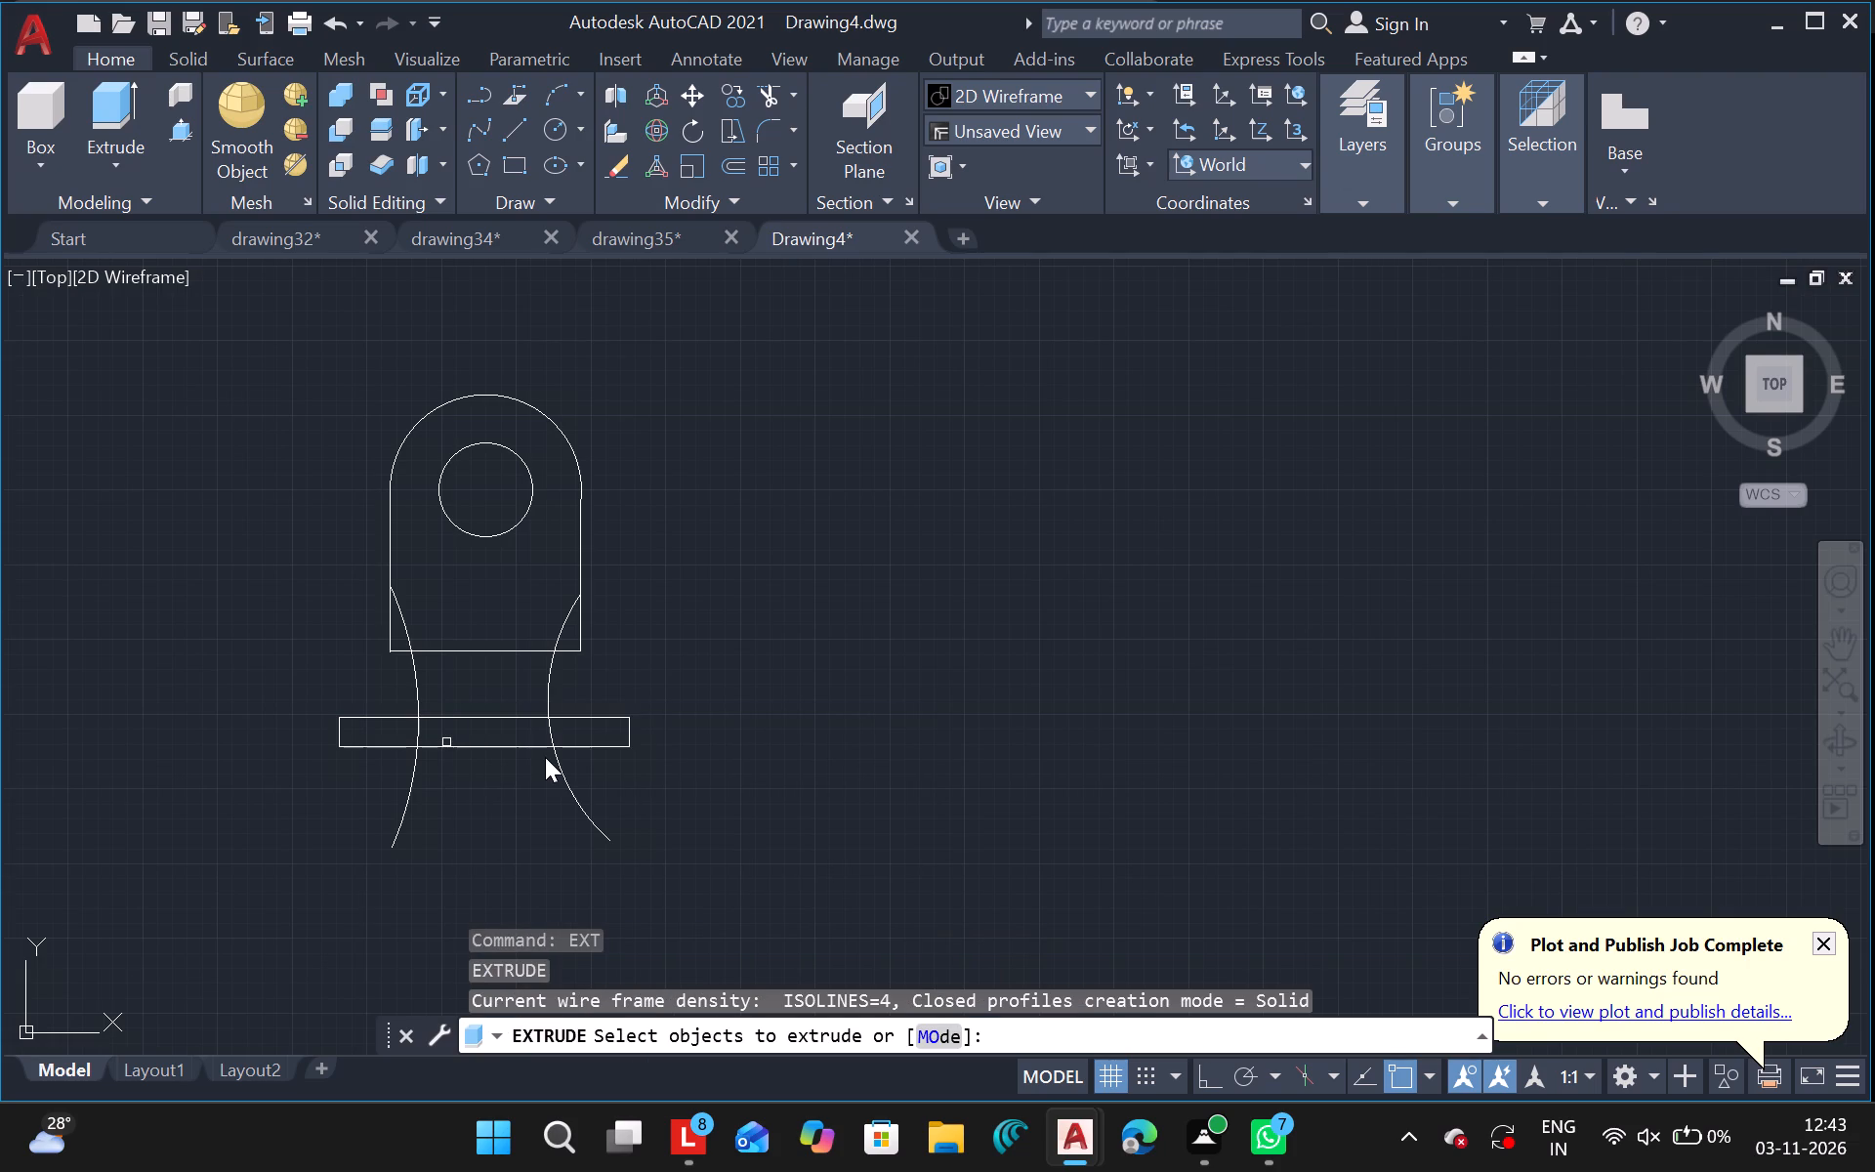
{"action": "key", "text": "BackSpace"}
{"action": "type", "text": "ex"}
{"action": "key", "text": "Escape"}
Extend the upper ends of the left and right arcs to the body's sides.
{"action": "type", "text": "ex"}
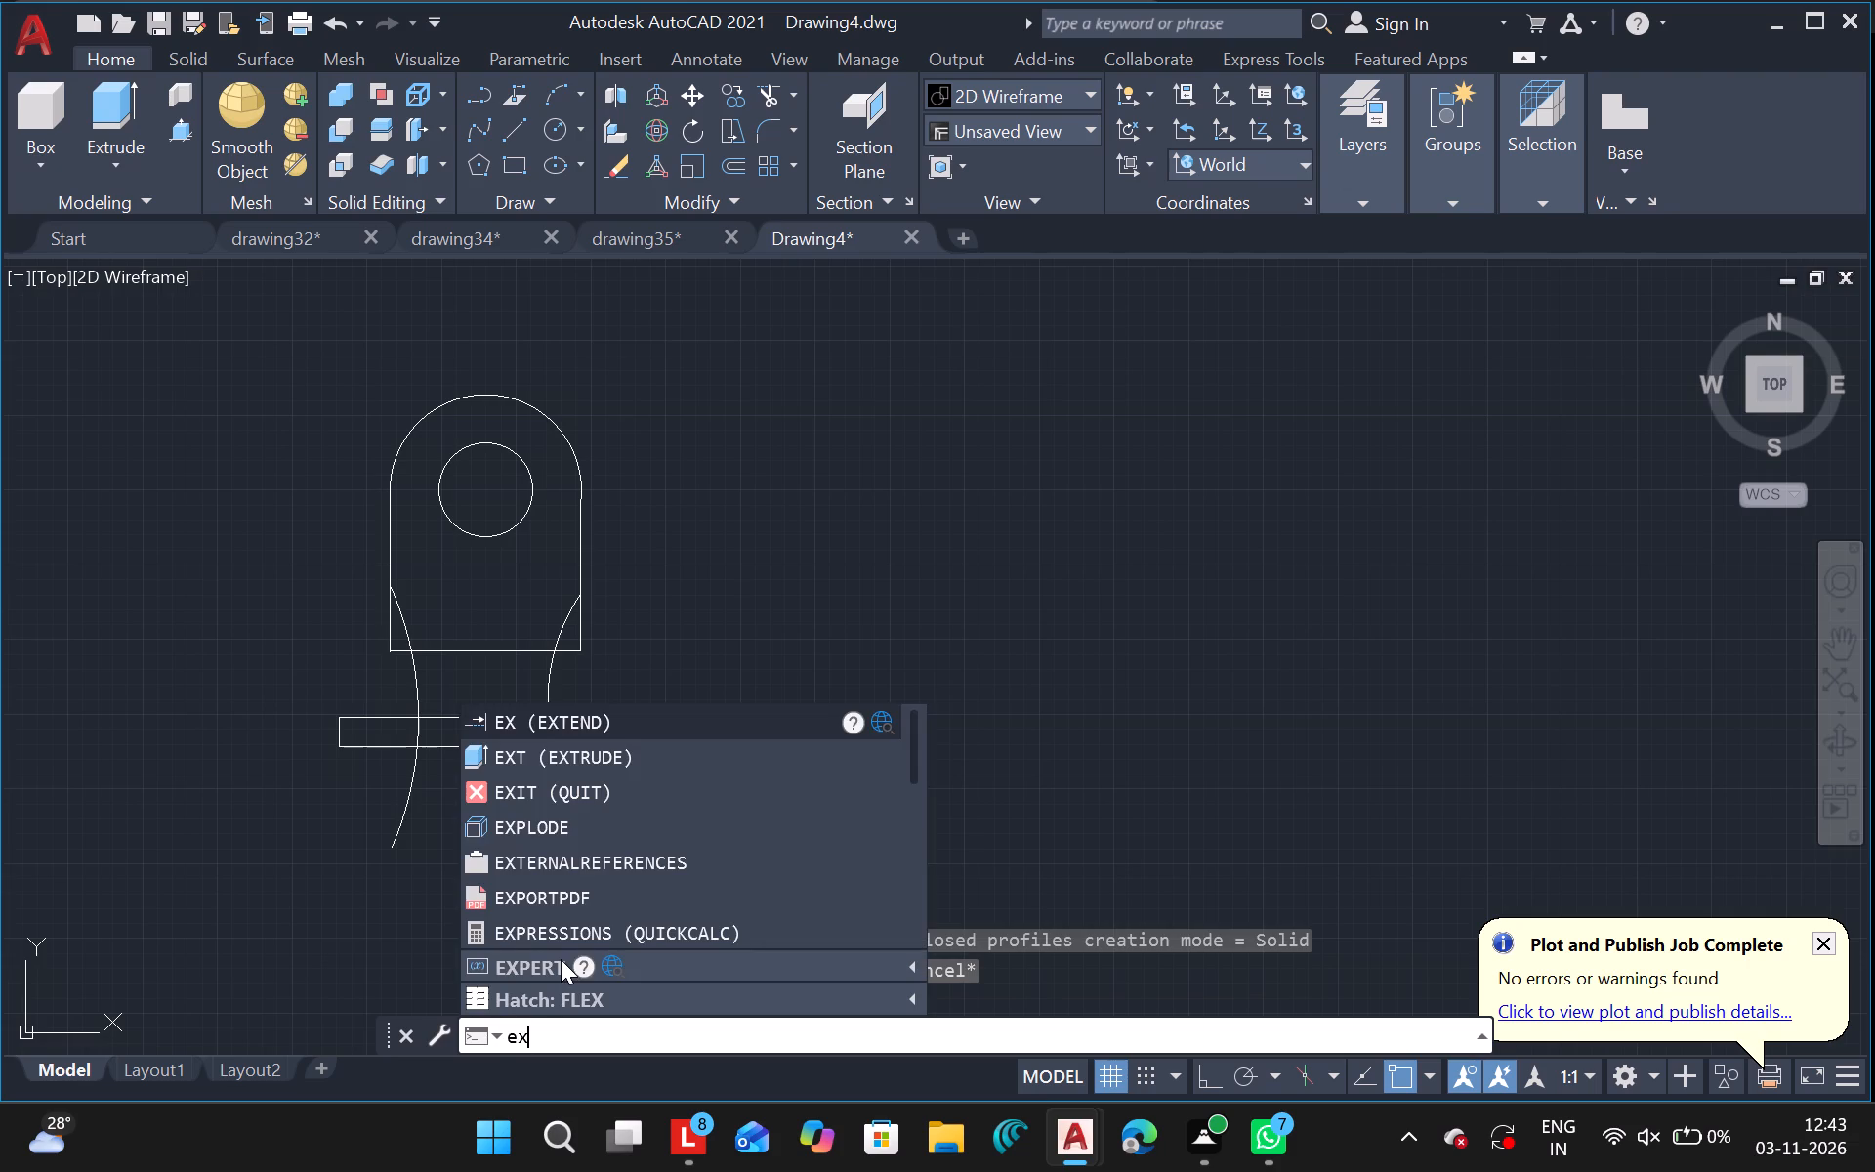
{"action": "left_click", "coordinate": [548, 723]}
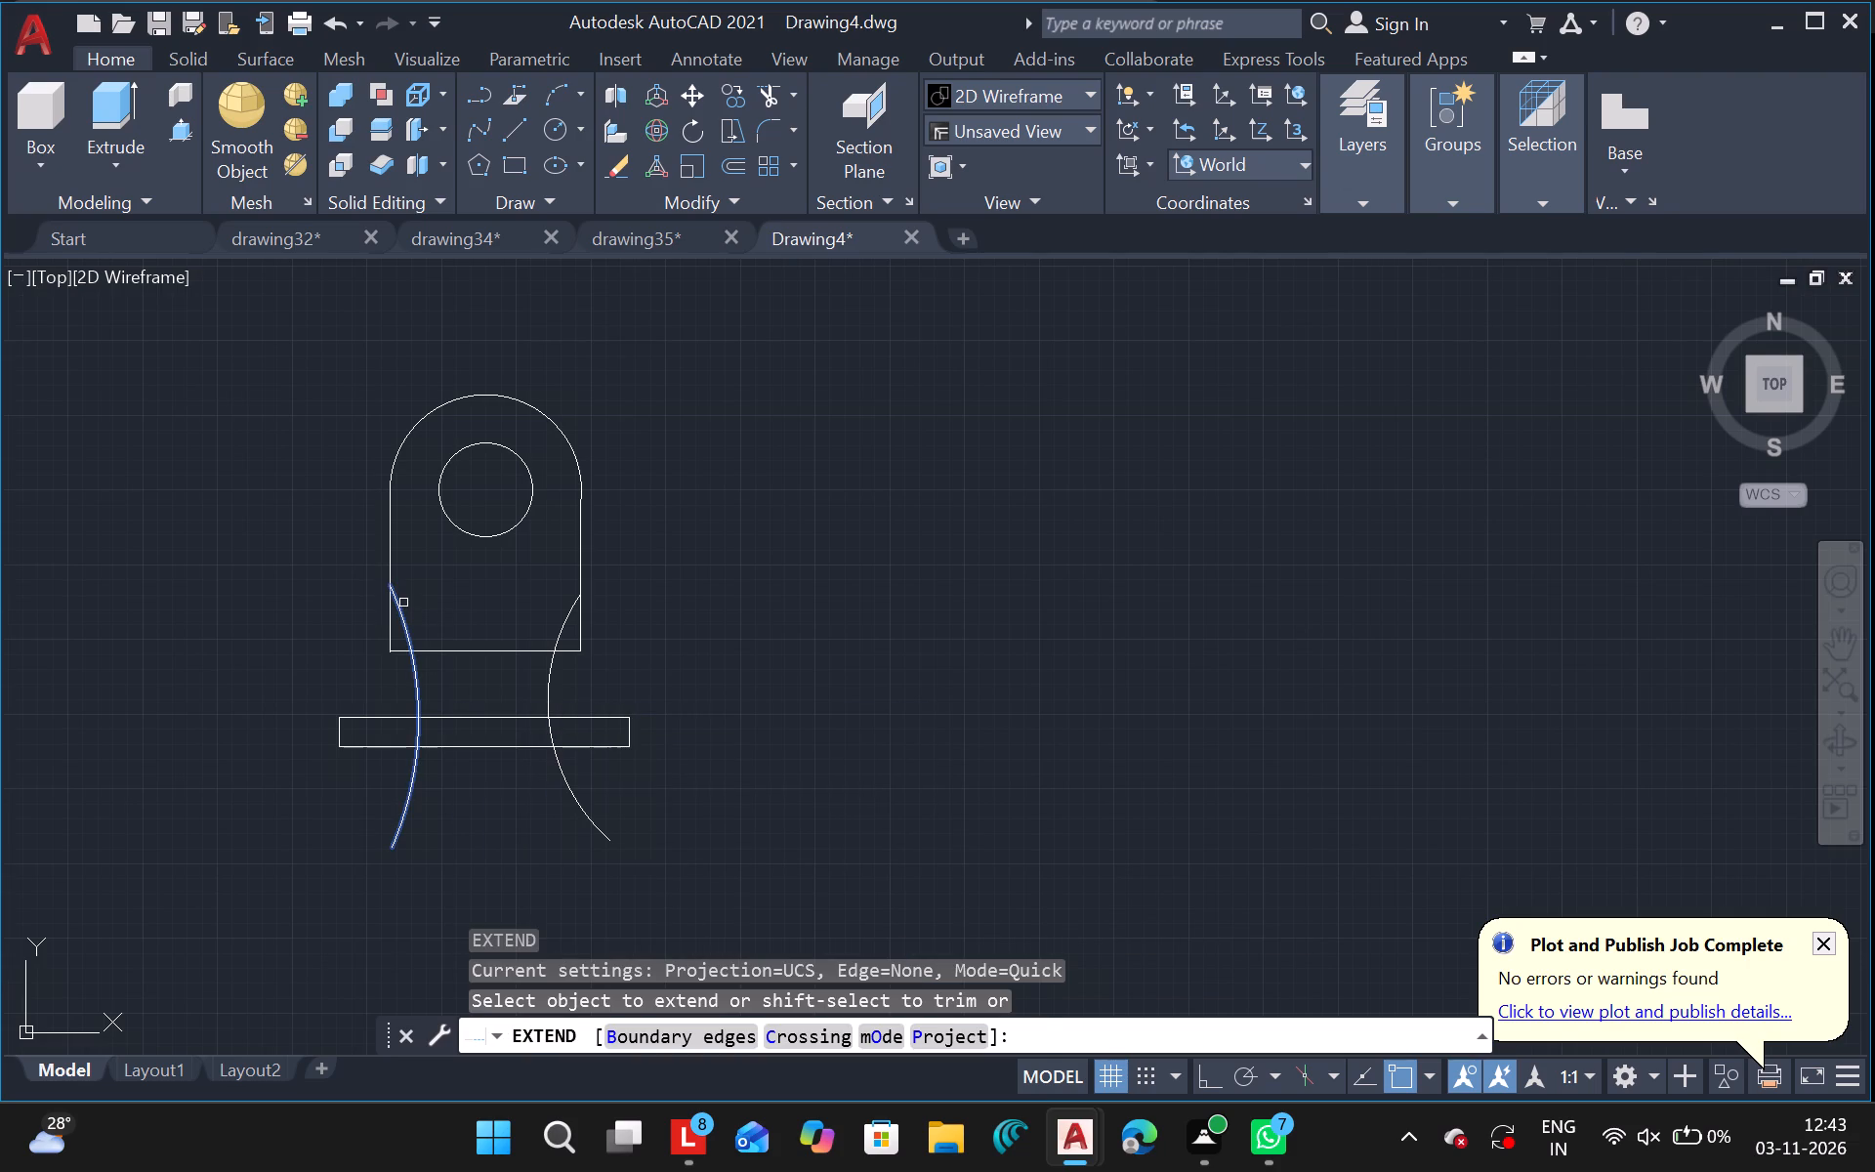
{"action": "left_click", "coordinate": [395, 602]}
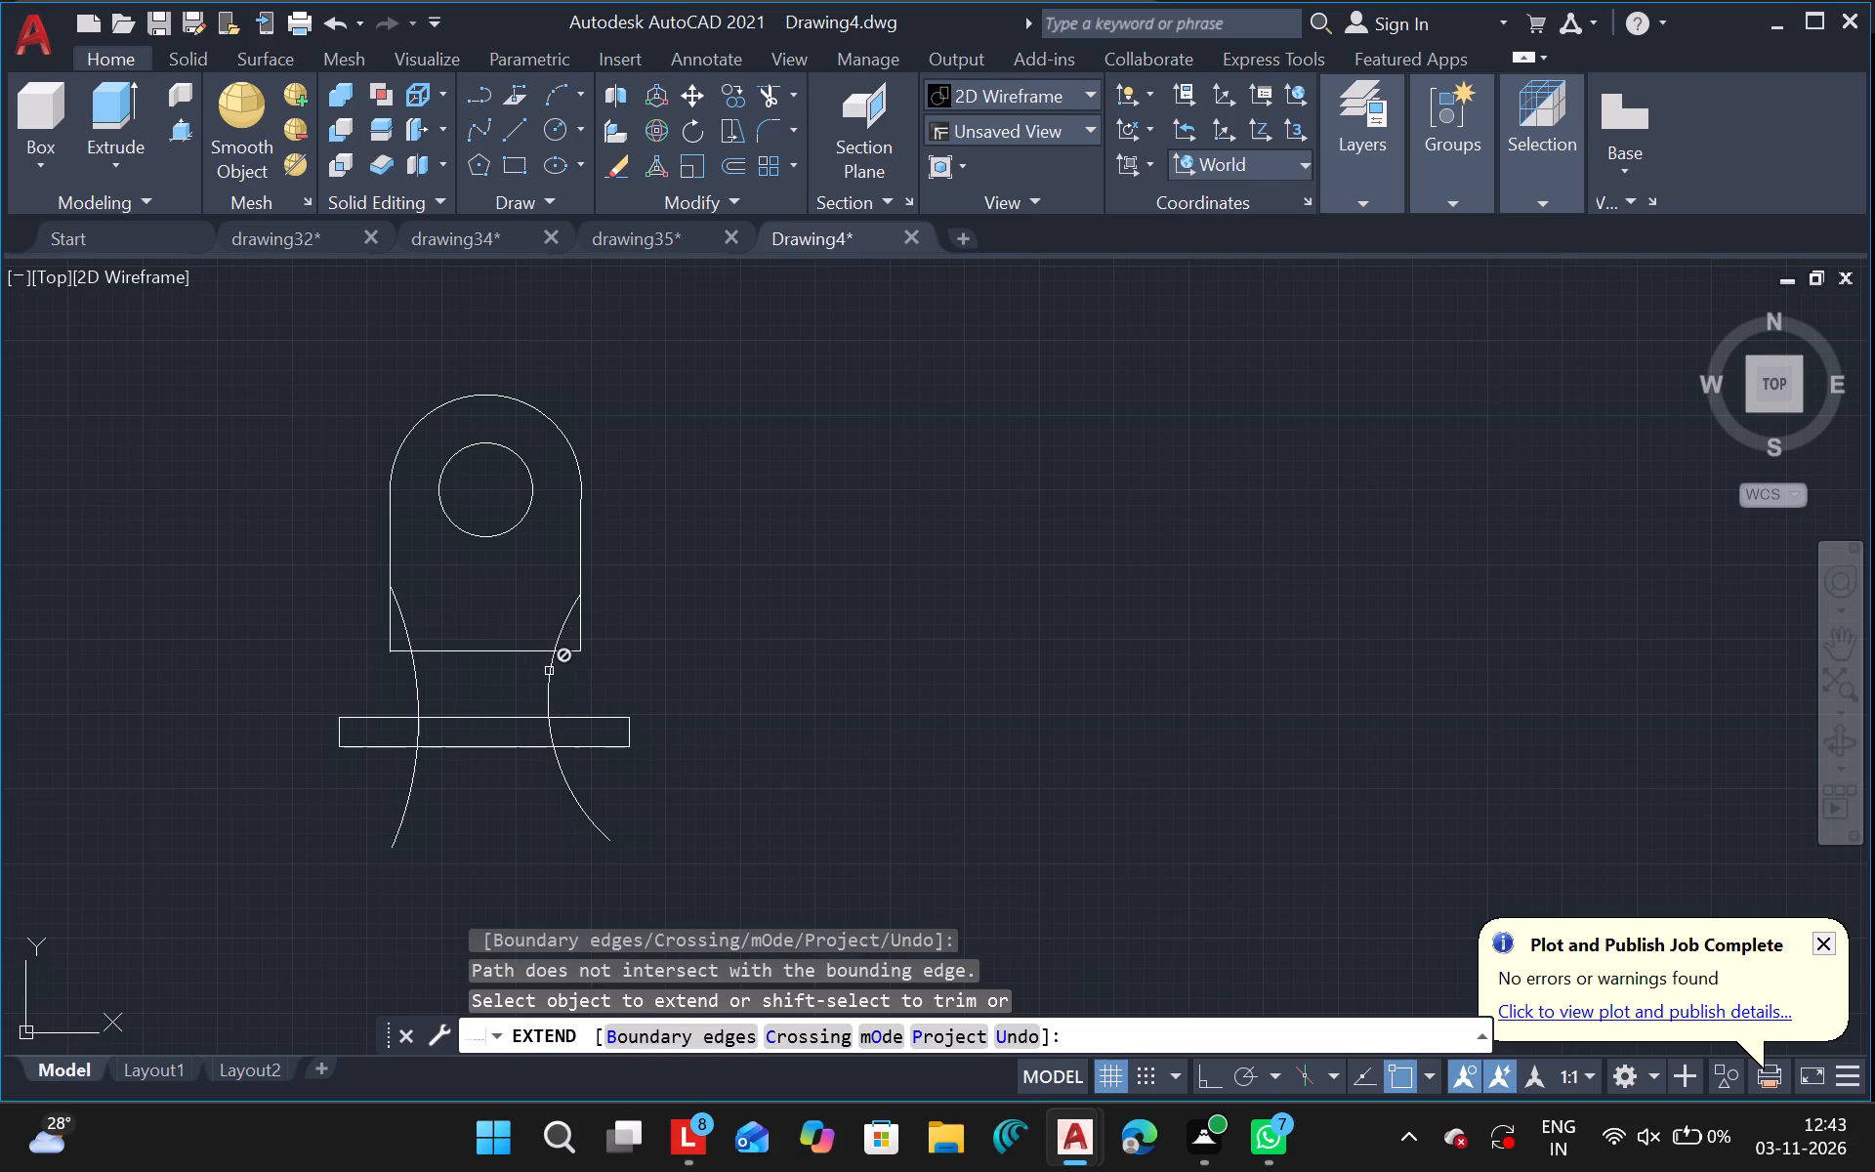
{"action": "left_click", "coordinate": [570, 607]}
{"action": "key", "text": "Escape"}
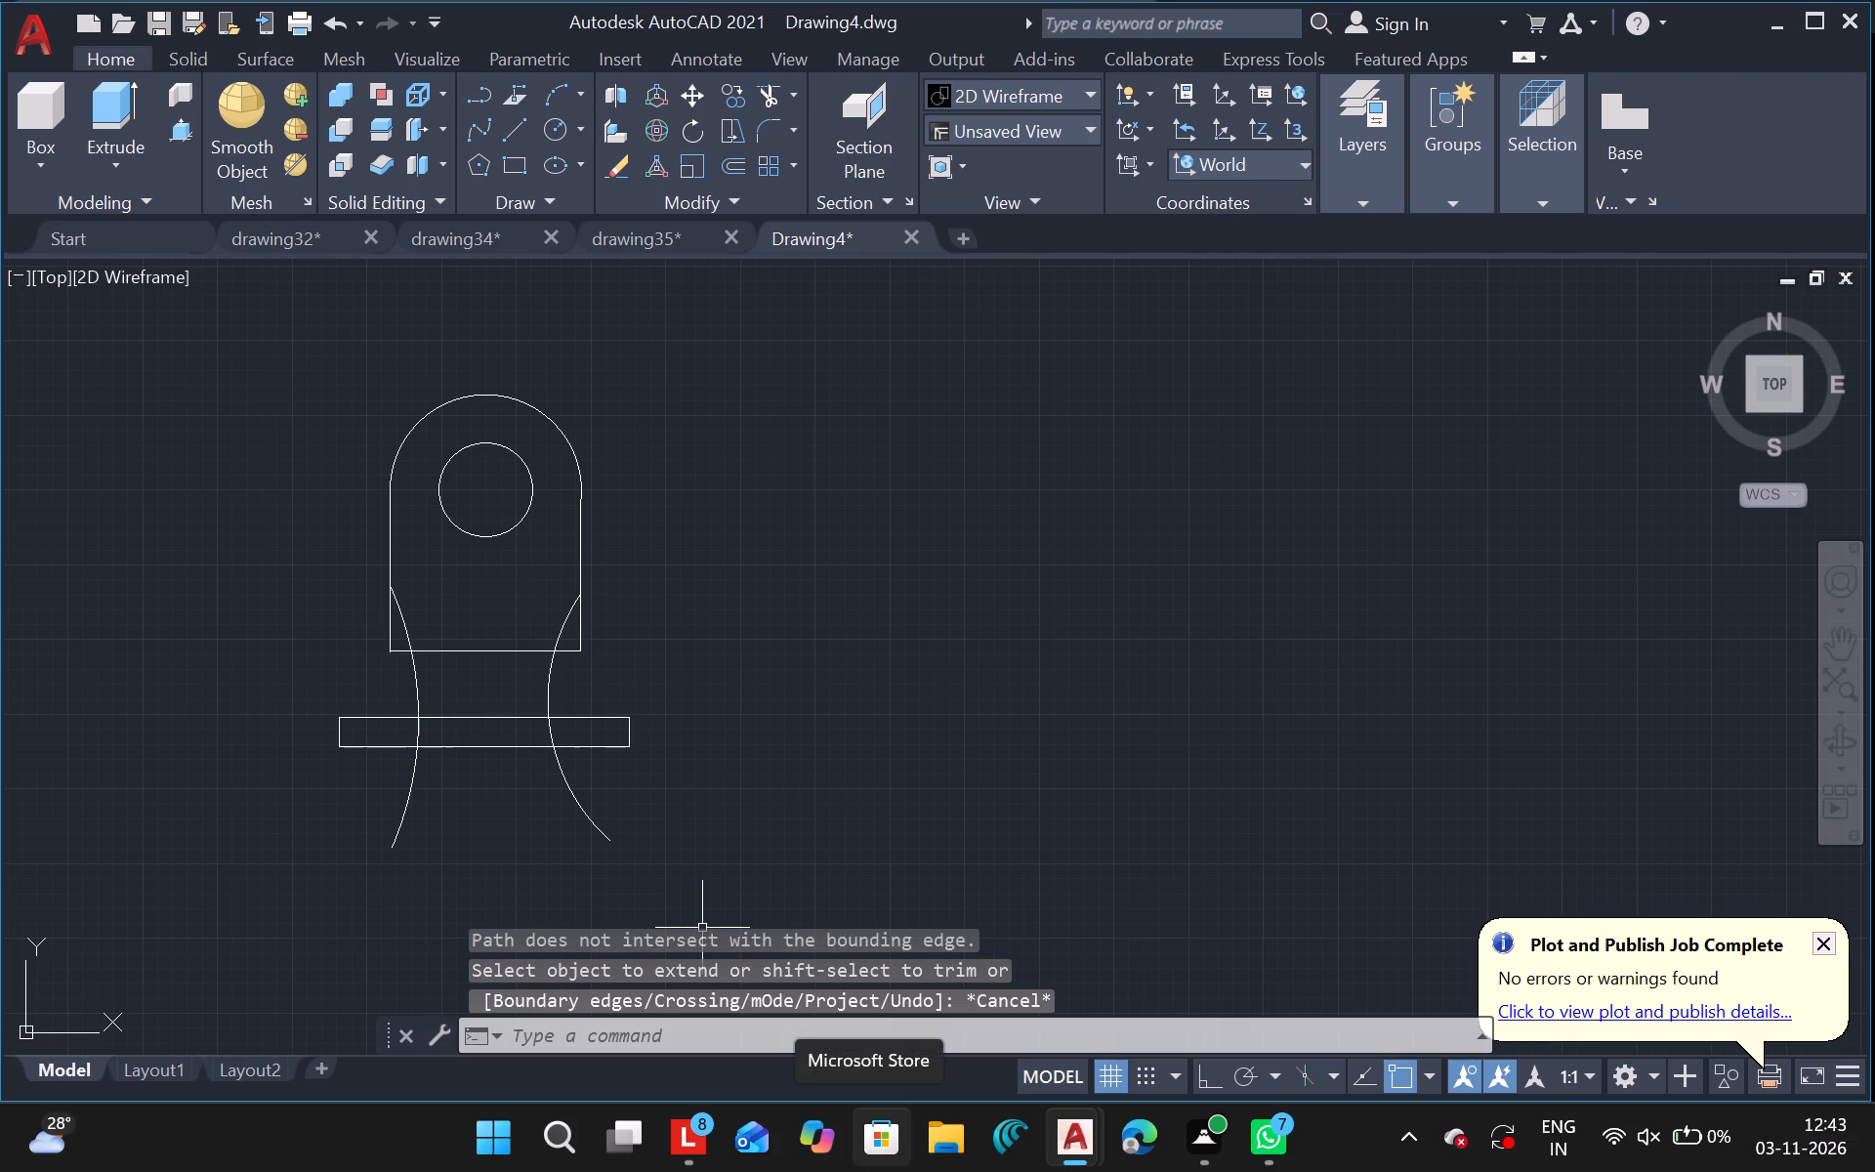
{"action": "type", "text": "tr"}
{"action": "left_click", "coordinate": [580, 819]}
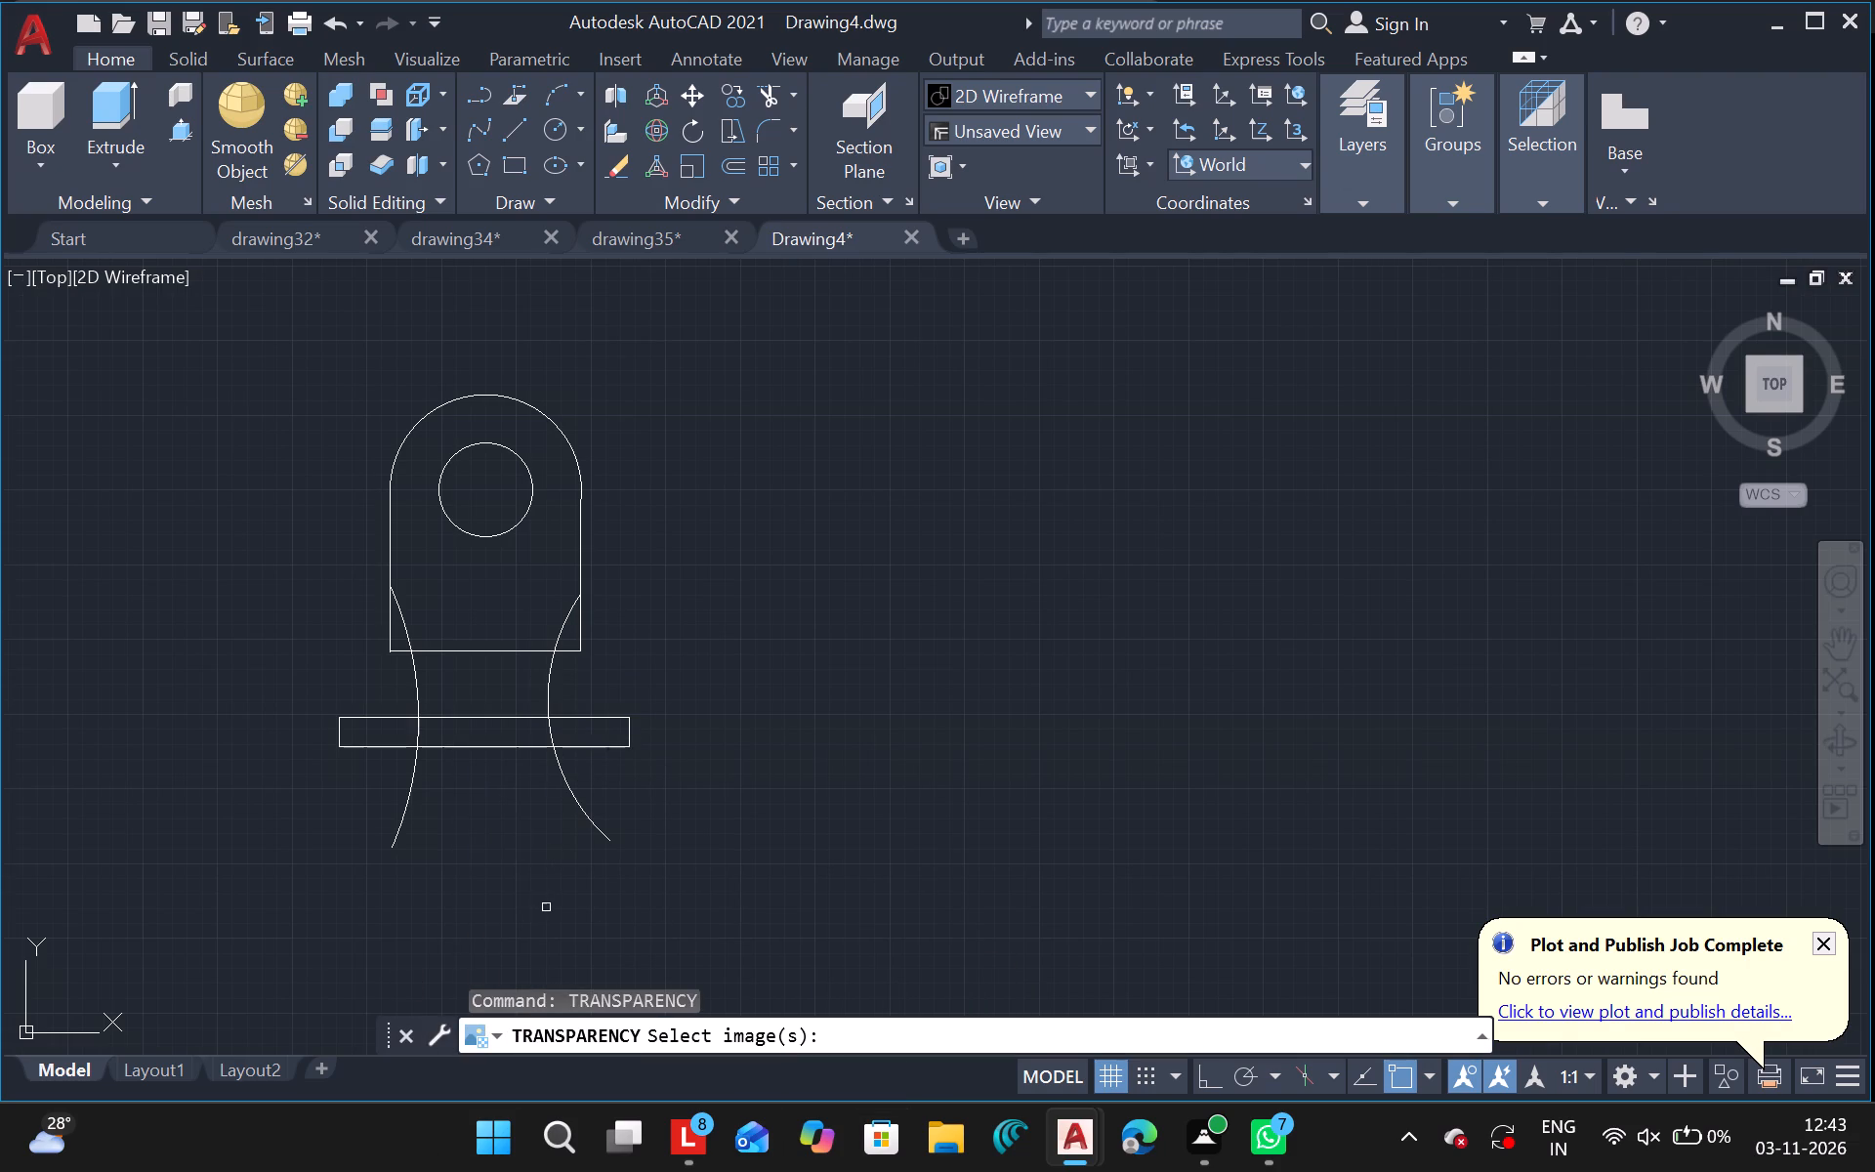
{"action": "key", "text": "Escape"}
Trim away the body's bottom edge and the lower side segments below the upper ends of both arcs.
{"action": "type", "text": "tr"}
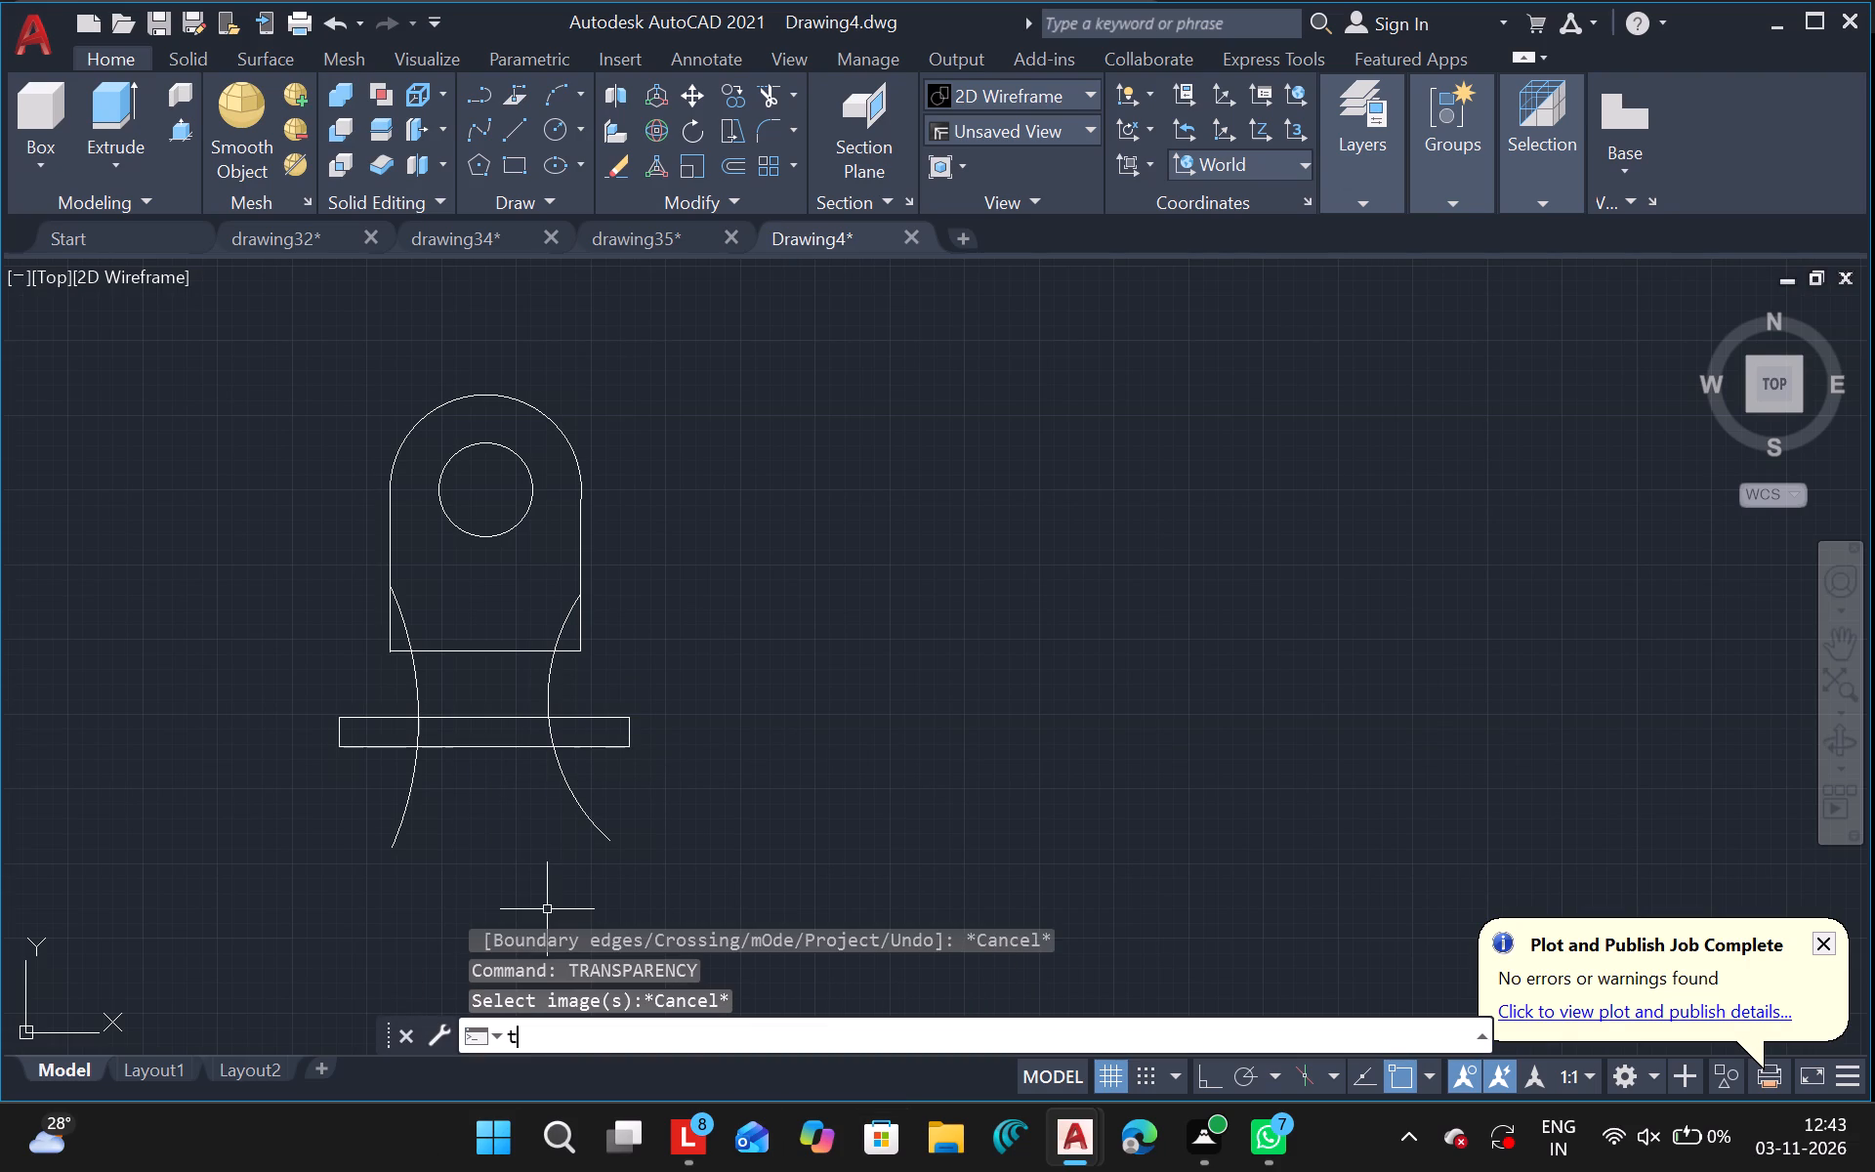
{"action": "left_click", "coordinate": [539, 766]}
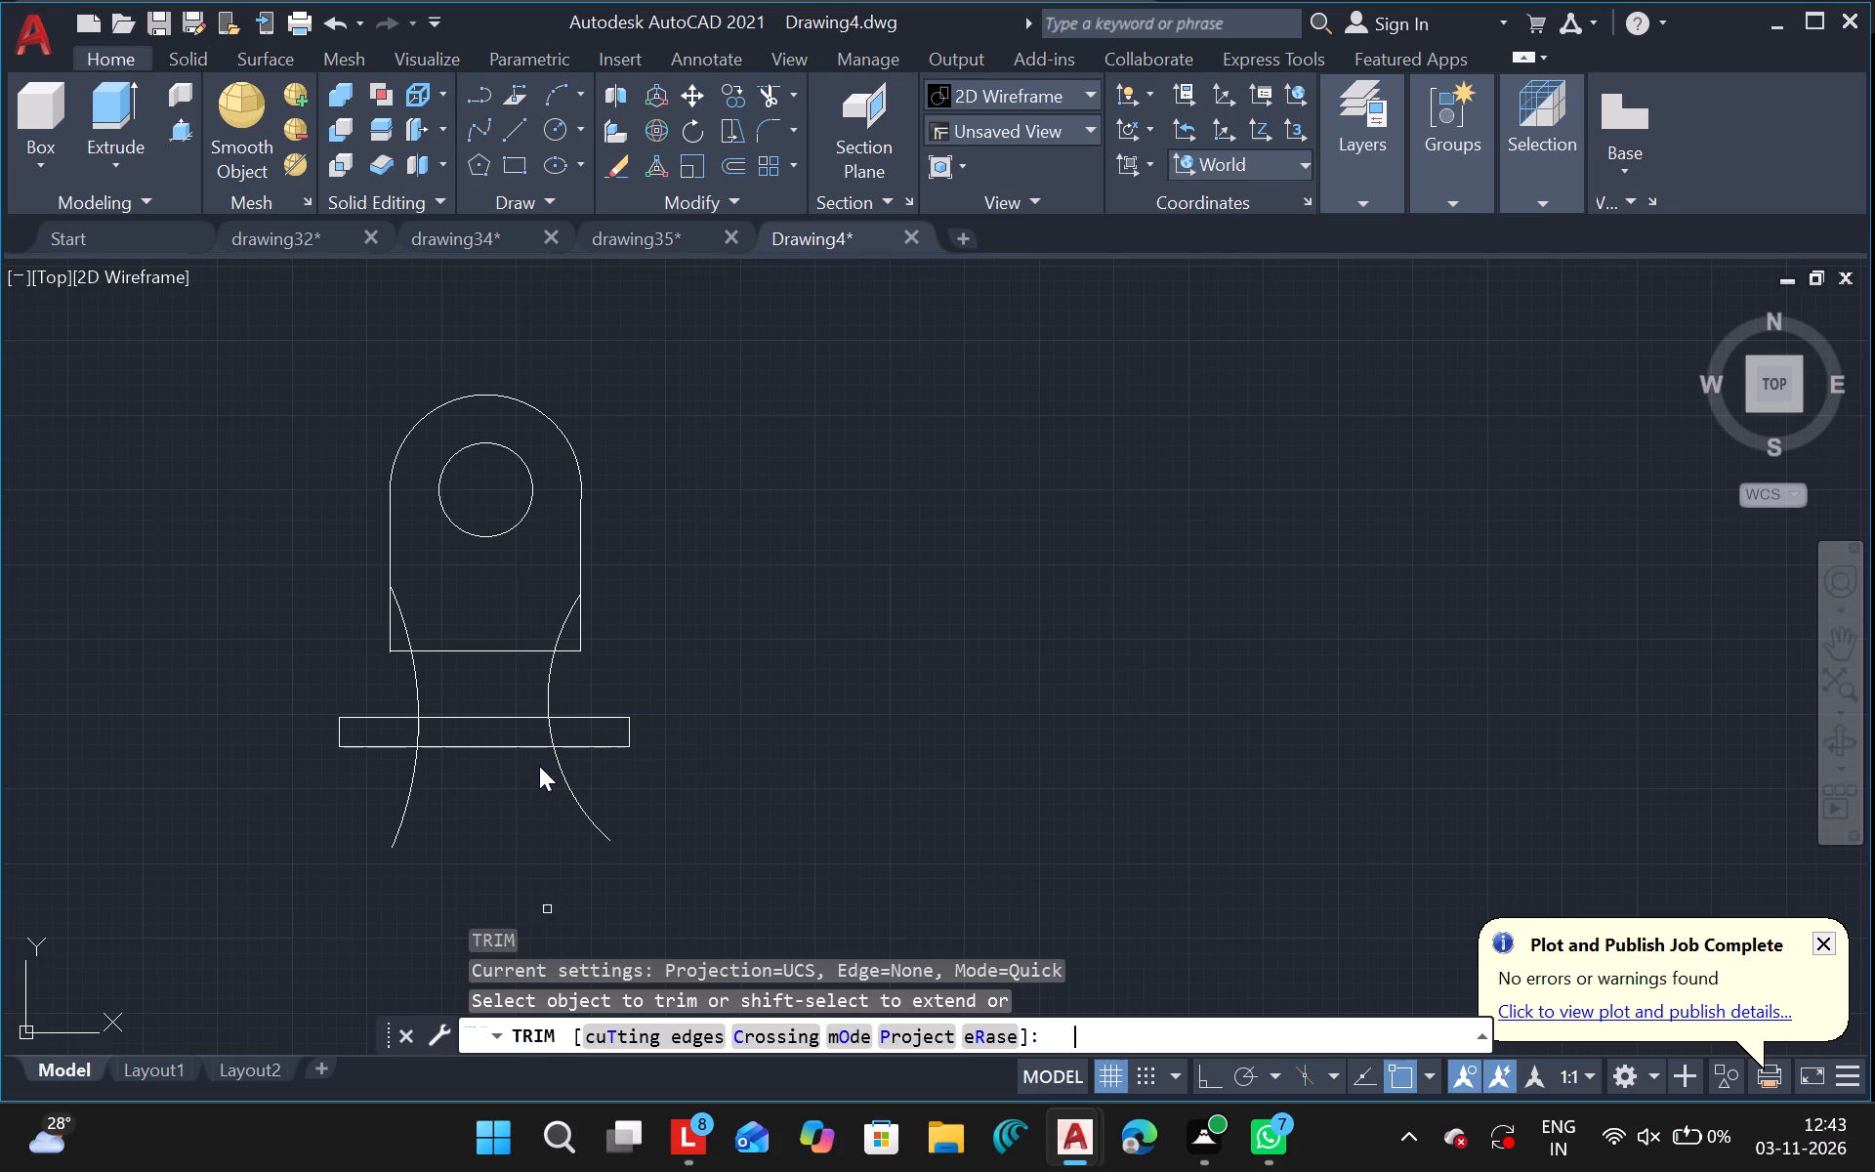
{"action": "left_click_drag", "start_coordinate": [389, 649], "coordinate": [391, 630]}
{"action": "left_click", "coordinate": [391, 630]}
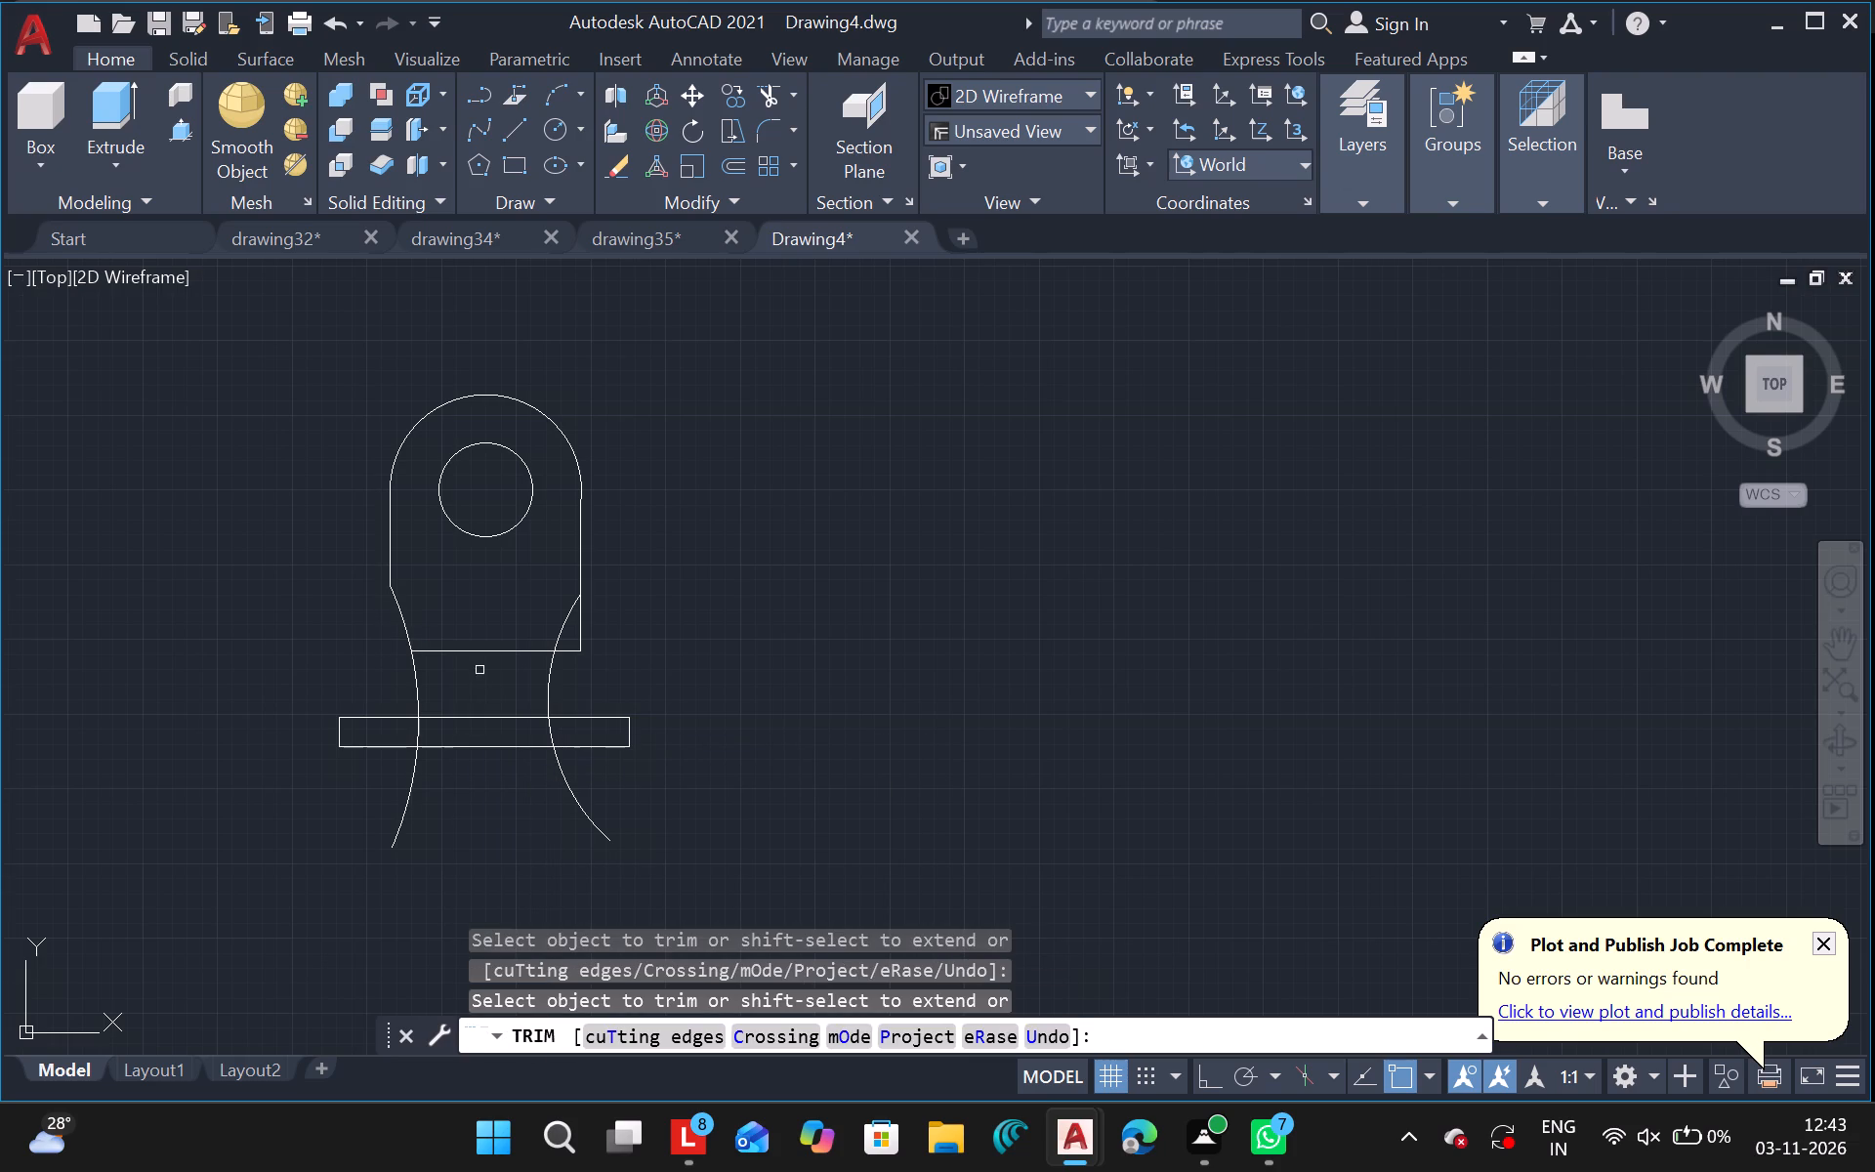
{"action": "left_click_drag", "start_coordinate": [463, 654], "coordinate": [587, 654]}
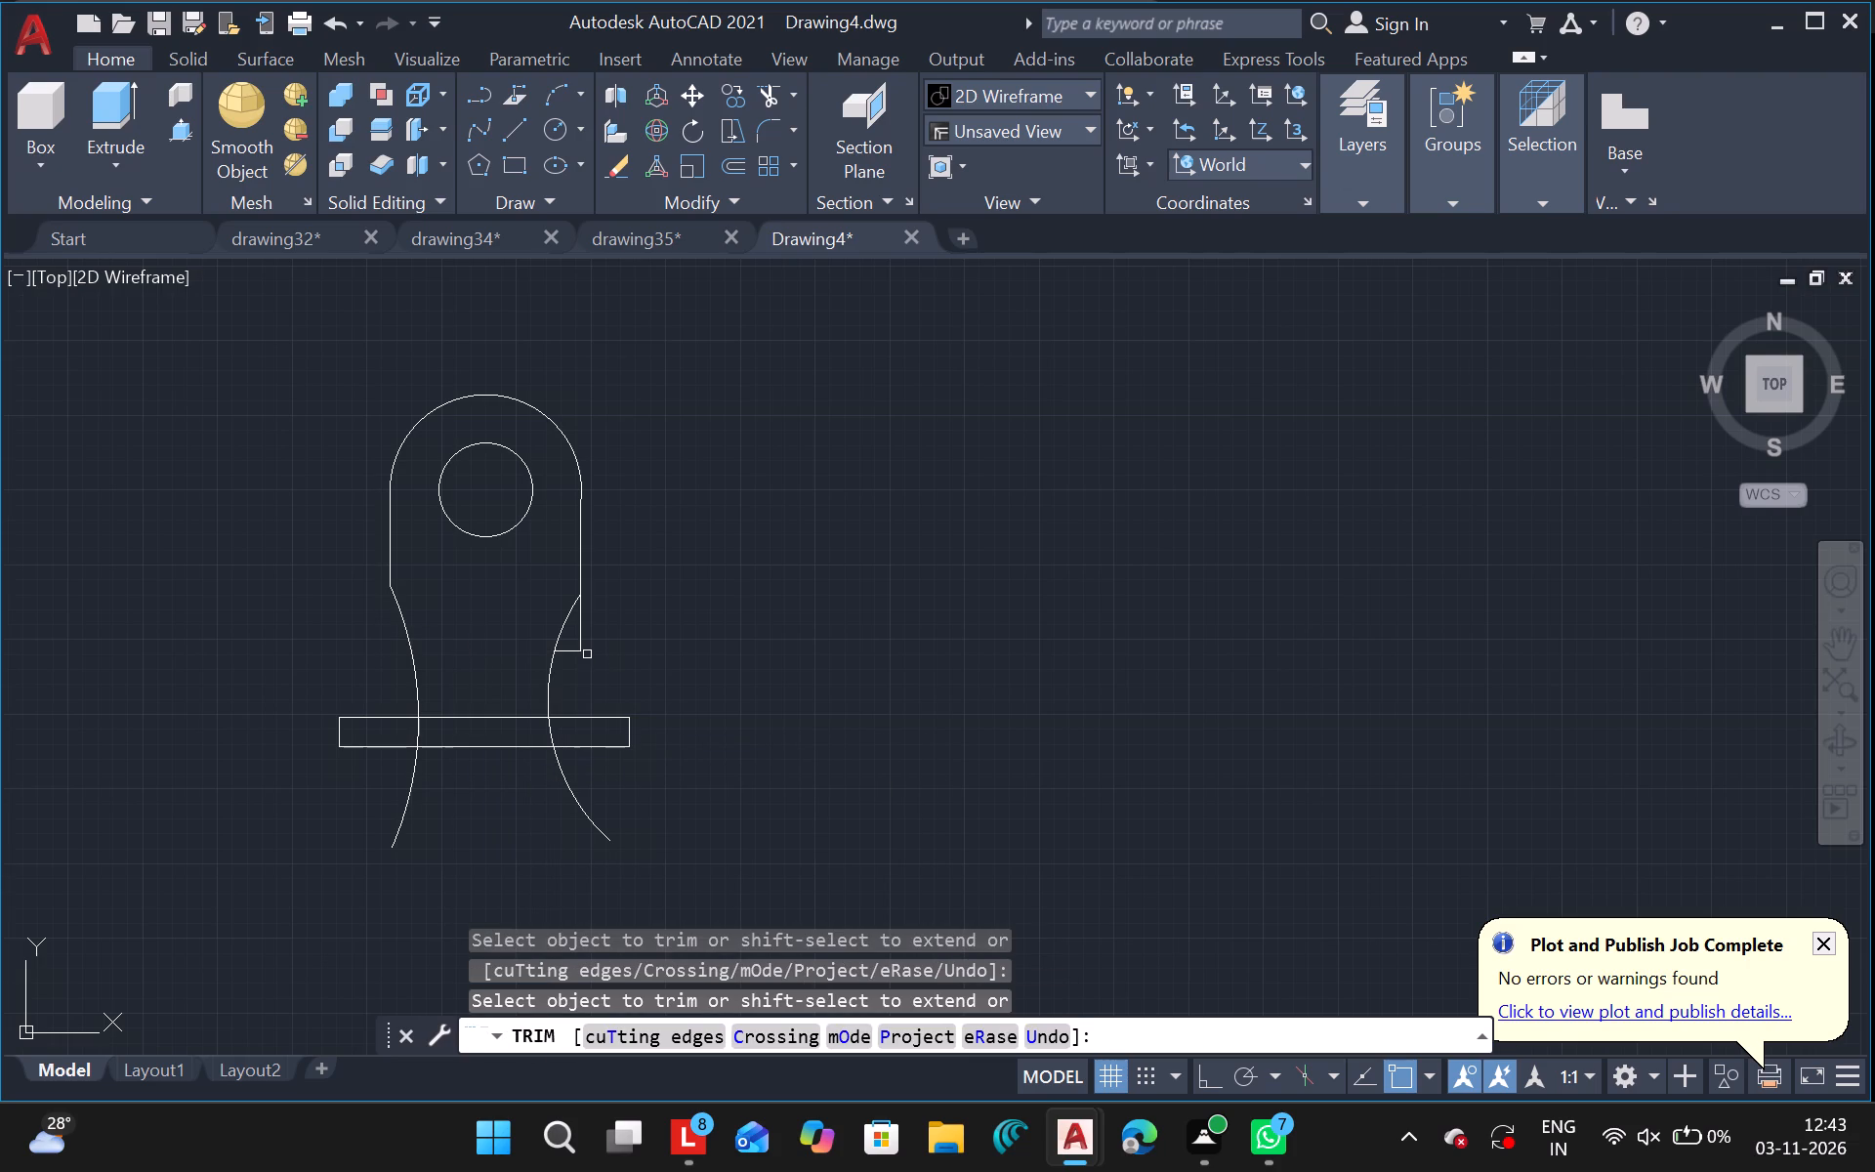
{"action": "left_click_drag", "start_coordinate": [587, 654], "coordinate": [573, 654]}
{"action": "left_click", "coordinate": [573, 654]}
{"action": "left_click_drag", "start_coordinate": [577, 632], "coordinate": [573, 807]}
Trim the parts of both arcs below and inside the base so they end at its top edge.
{"action": "left_click", "coordinate": [573, 807]}
{"action": "left_click_drag", "start_coordinate": [411, 796], "coordinate": [394, 727]}
{"action": "left_click_drag", "start_coordinate": [394, 727], "coordinate": [484, 727]}
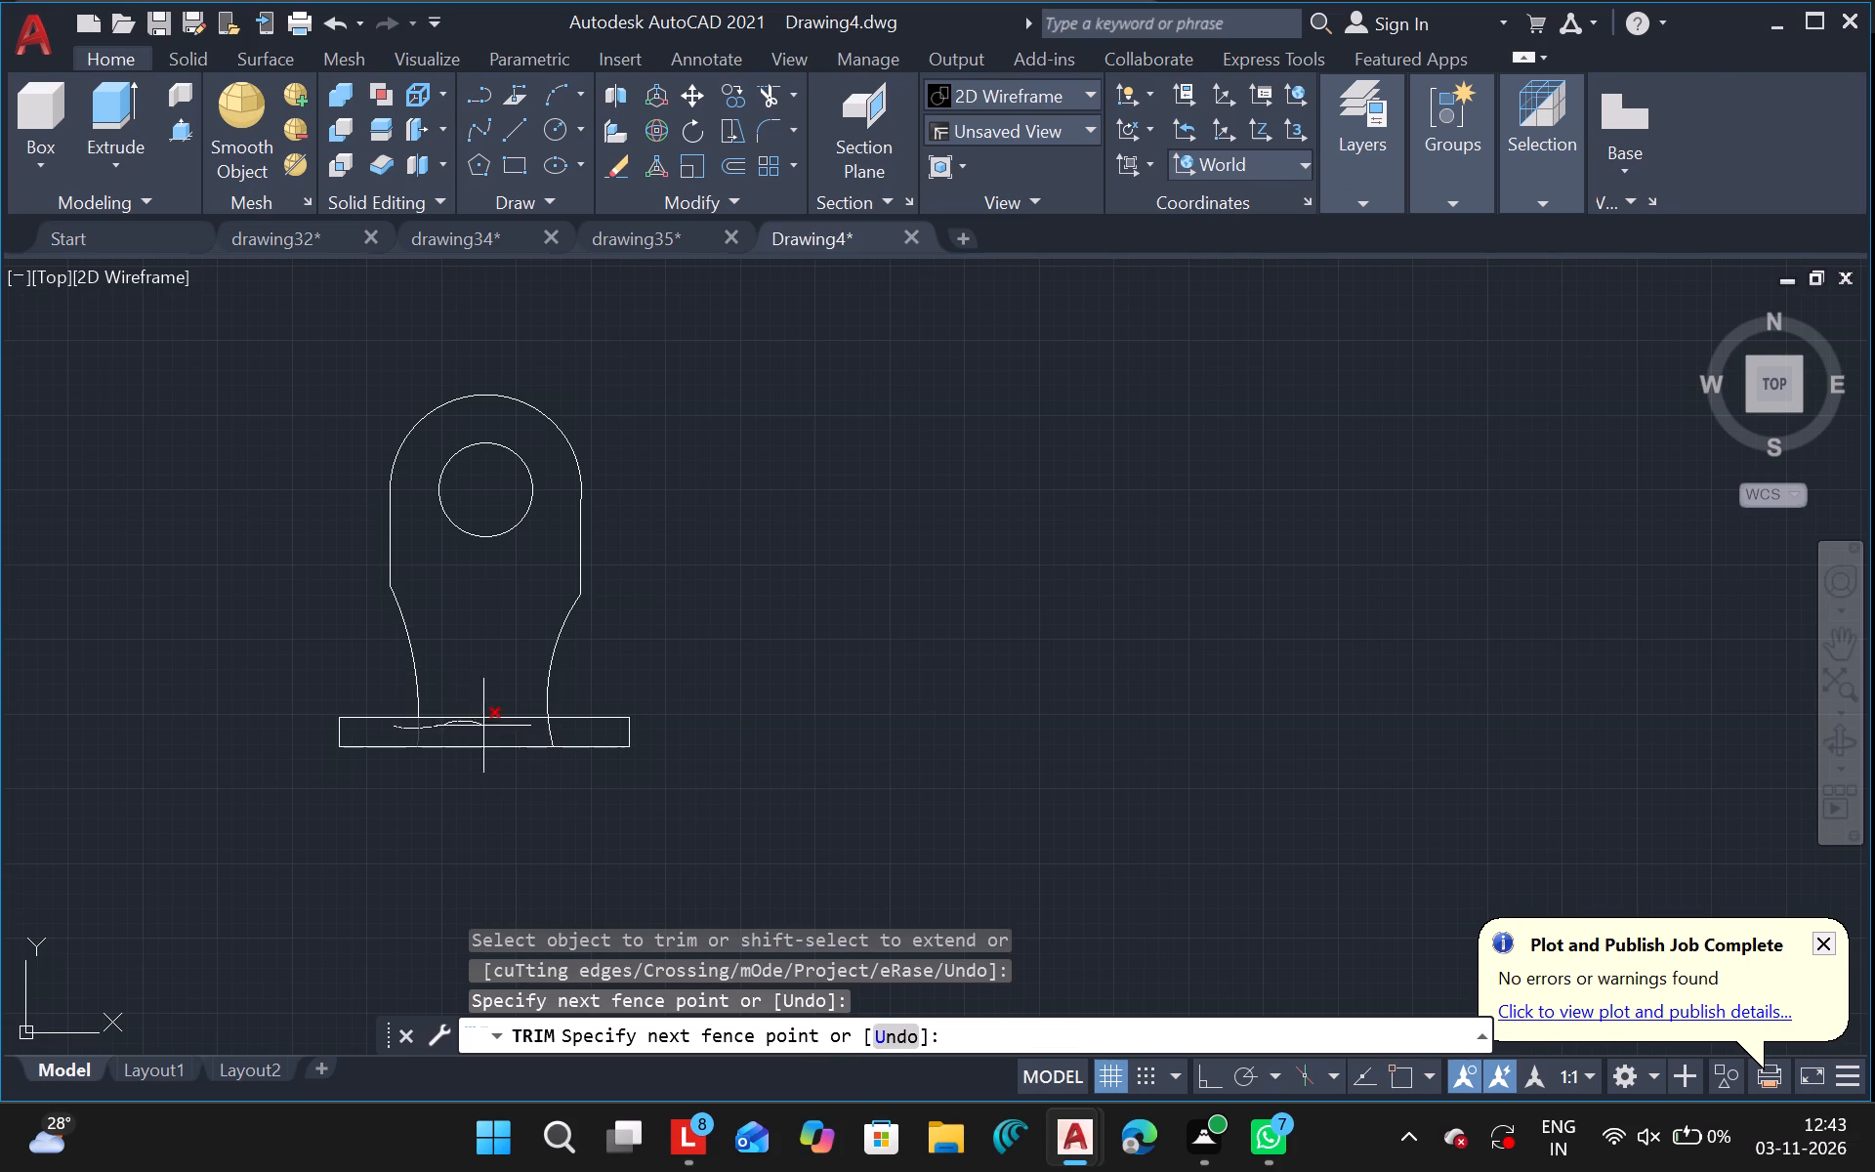
{"action": "left_click_drag", "start_coordinate": [484, 727], "coordinate": [572, 732]}
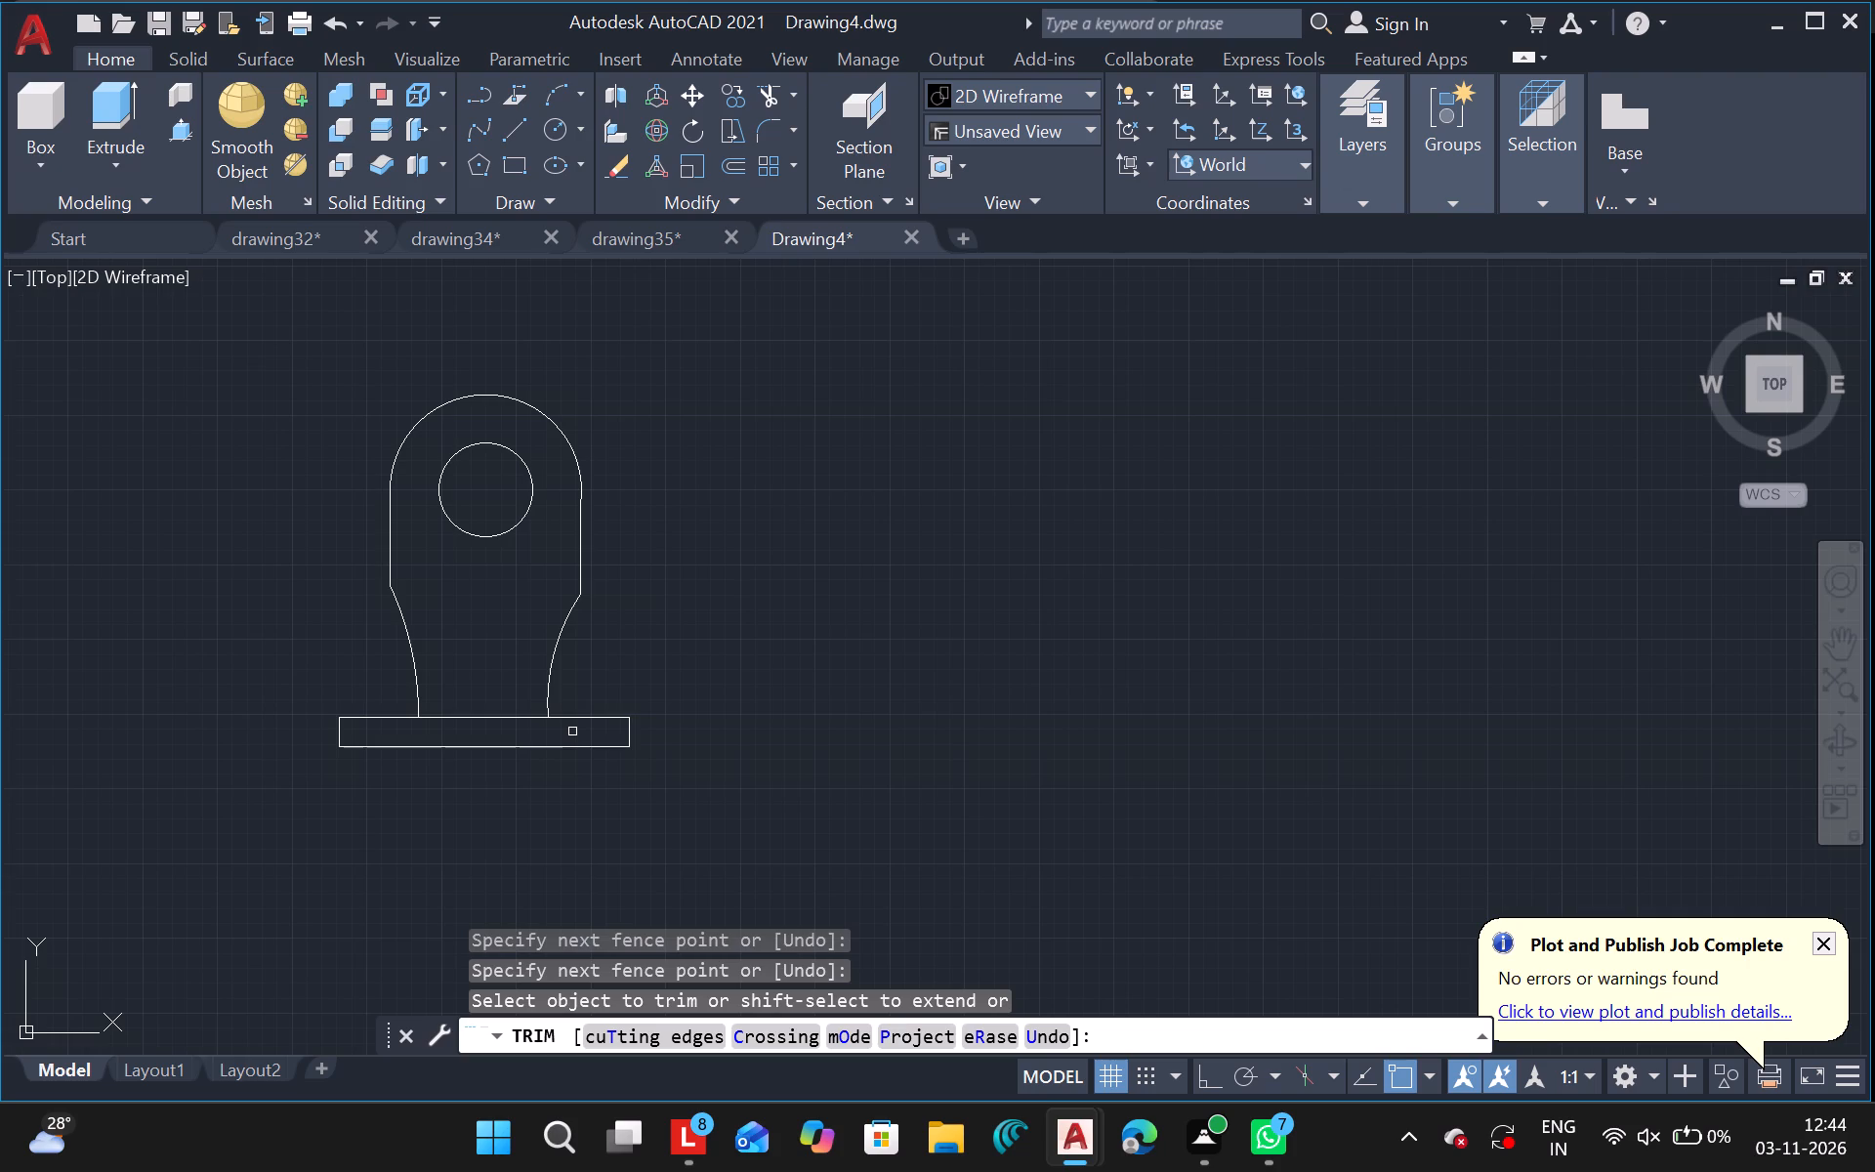
{"action": "key", "text": "Escape"}
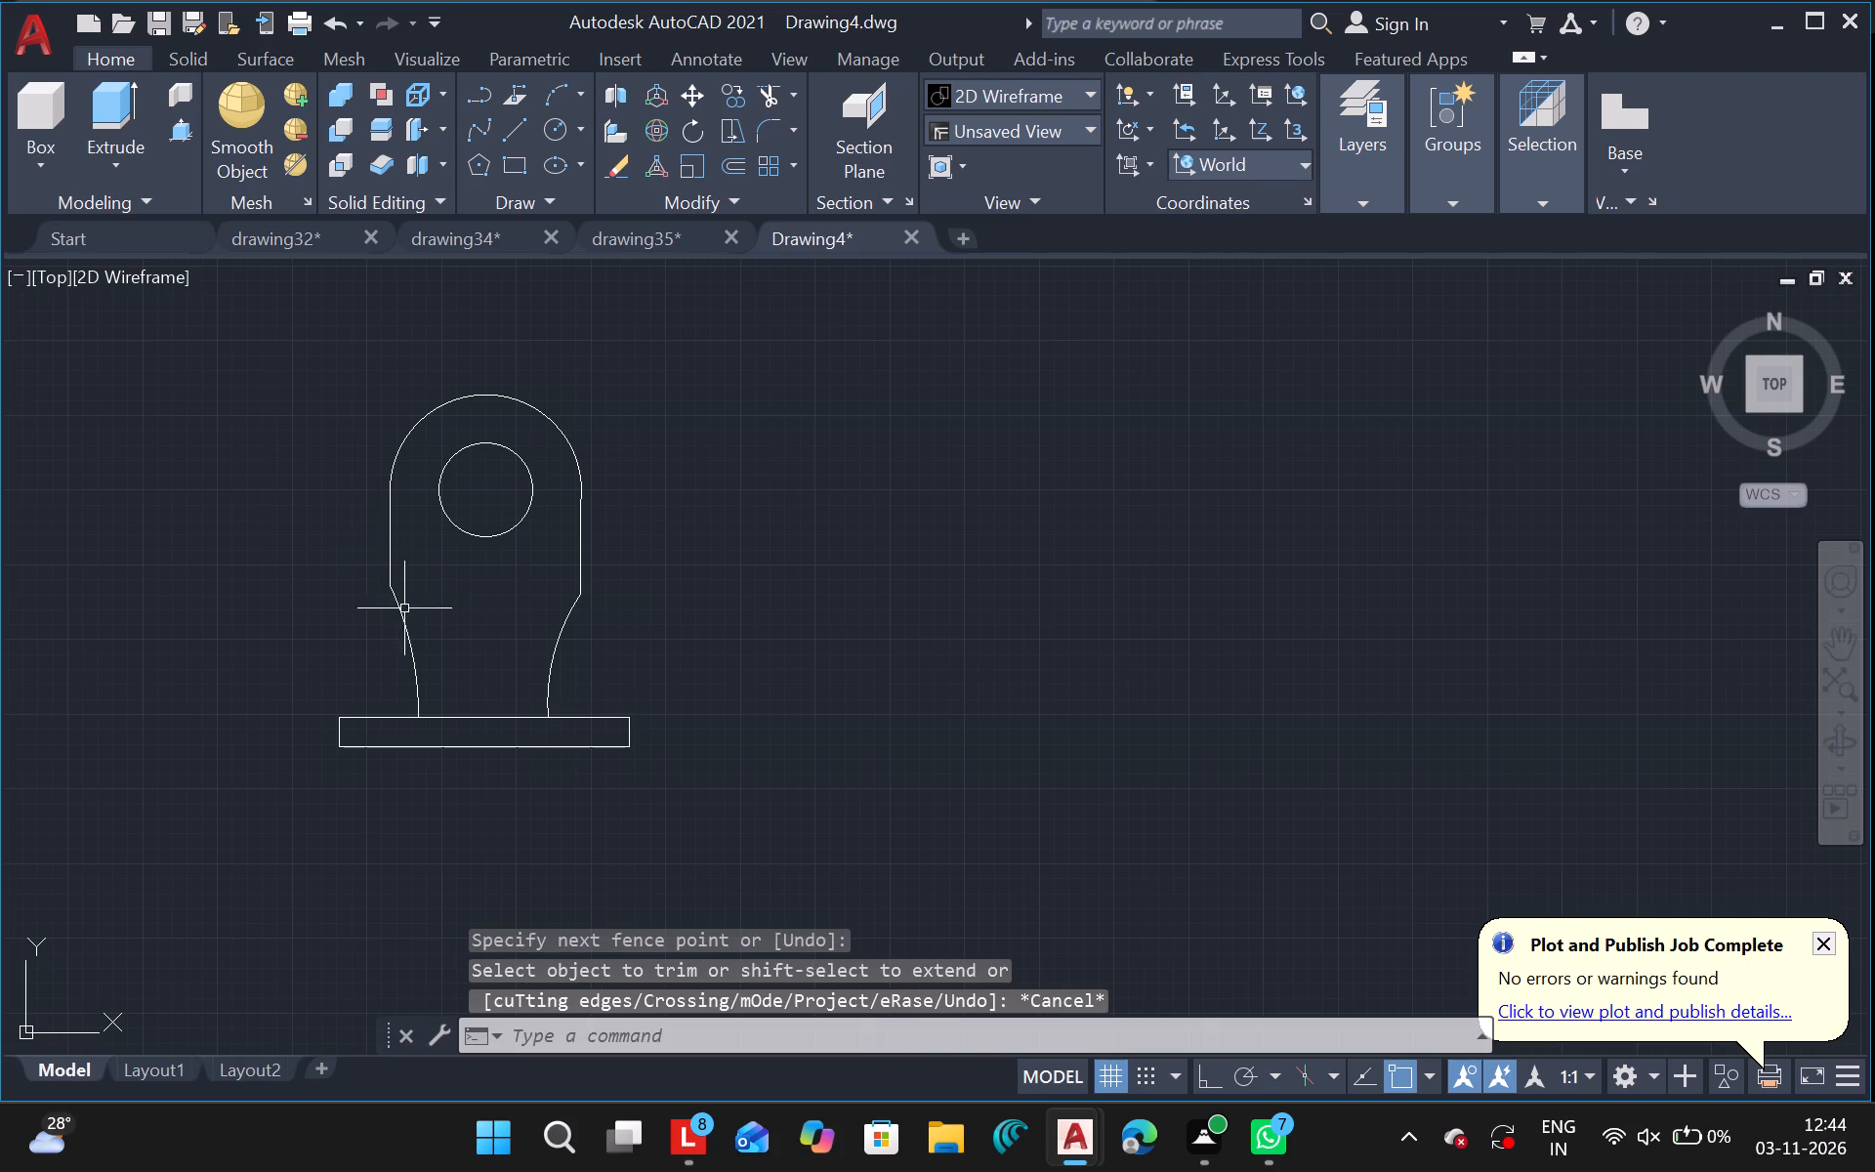
Draw vertical lines from the lower ends of the body's left and right sides down to the base's top edge.
{"action": "left_click", "coordinate": [514, 134]}
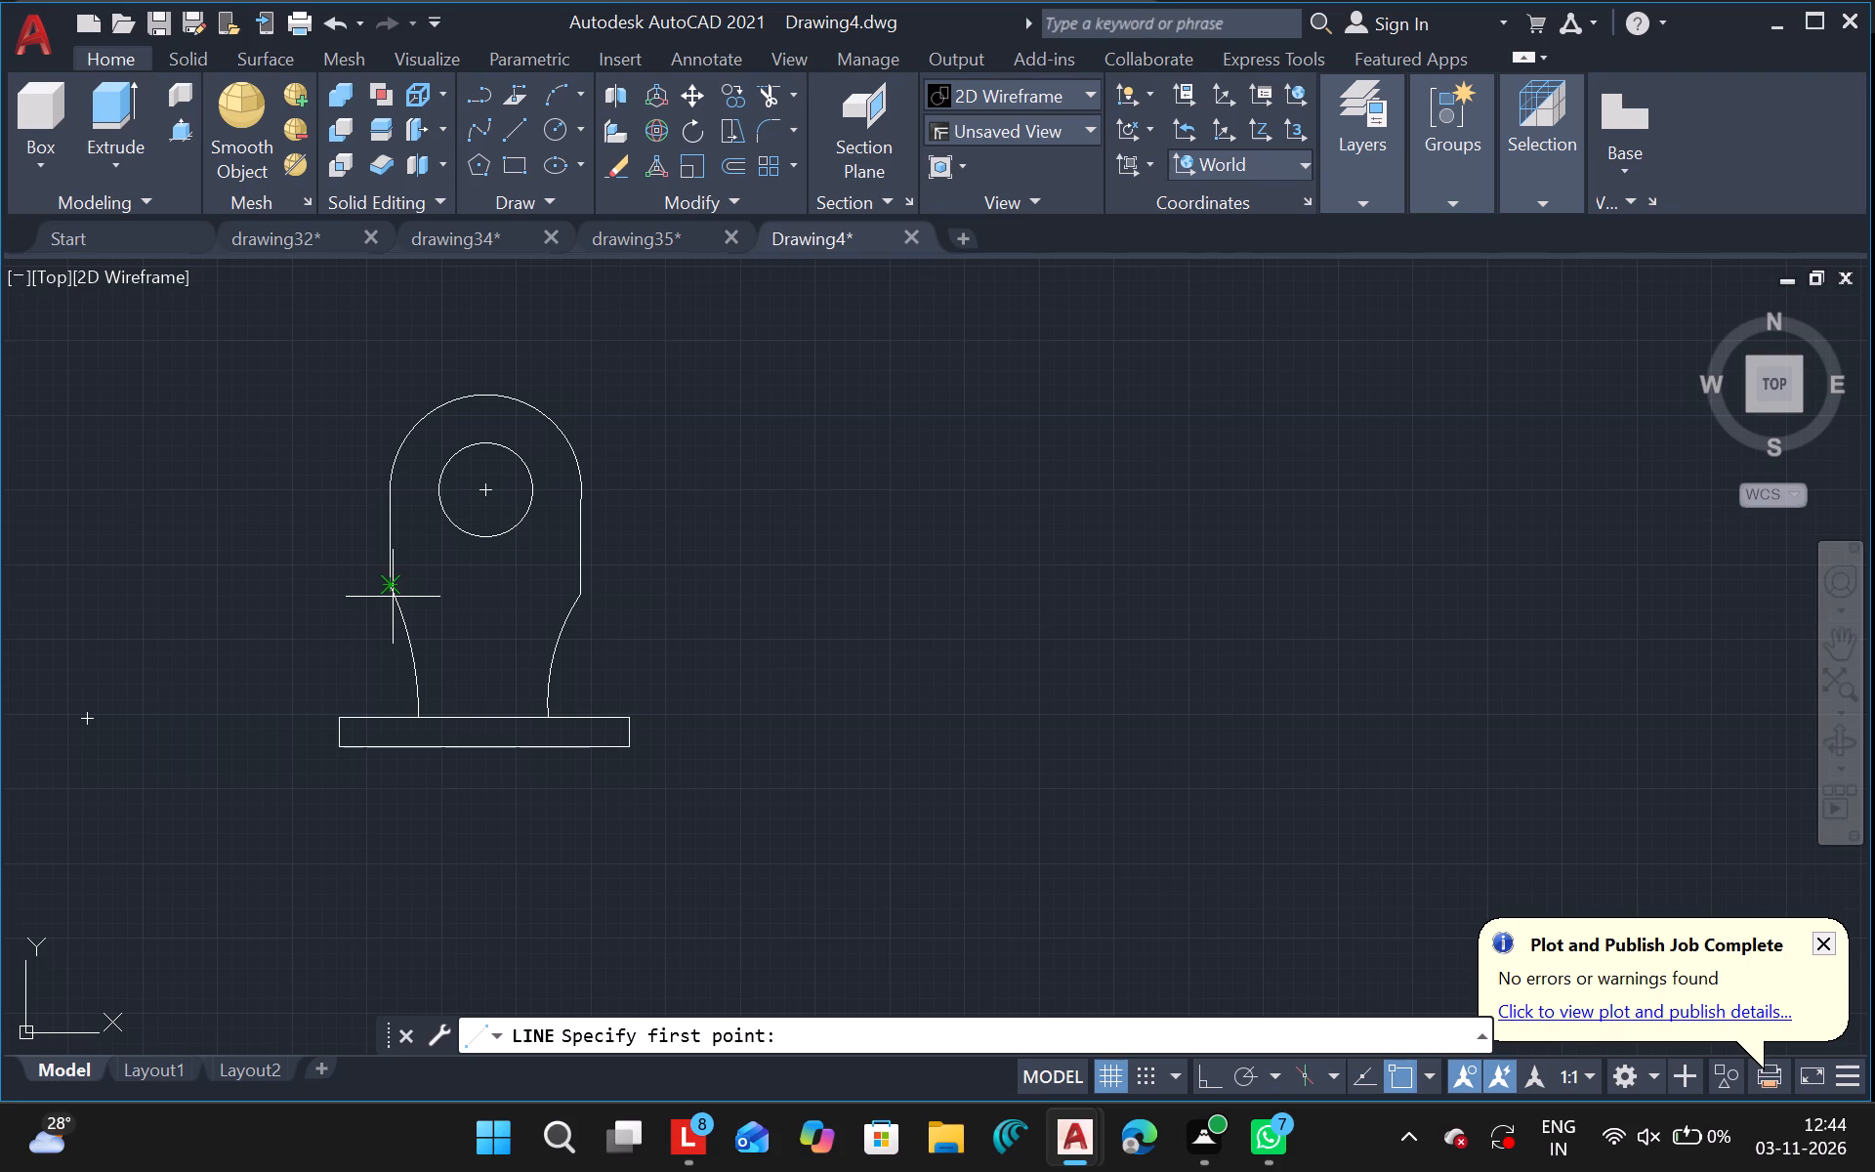
{"action": "left_click", "coordinate": [395, 589]}
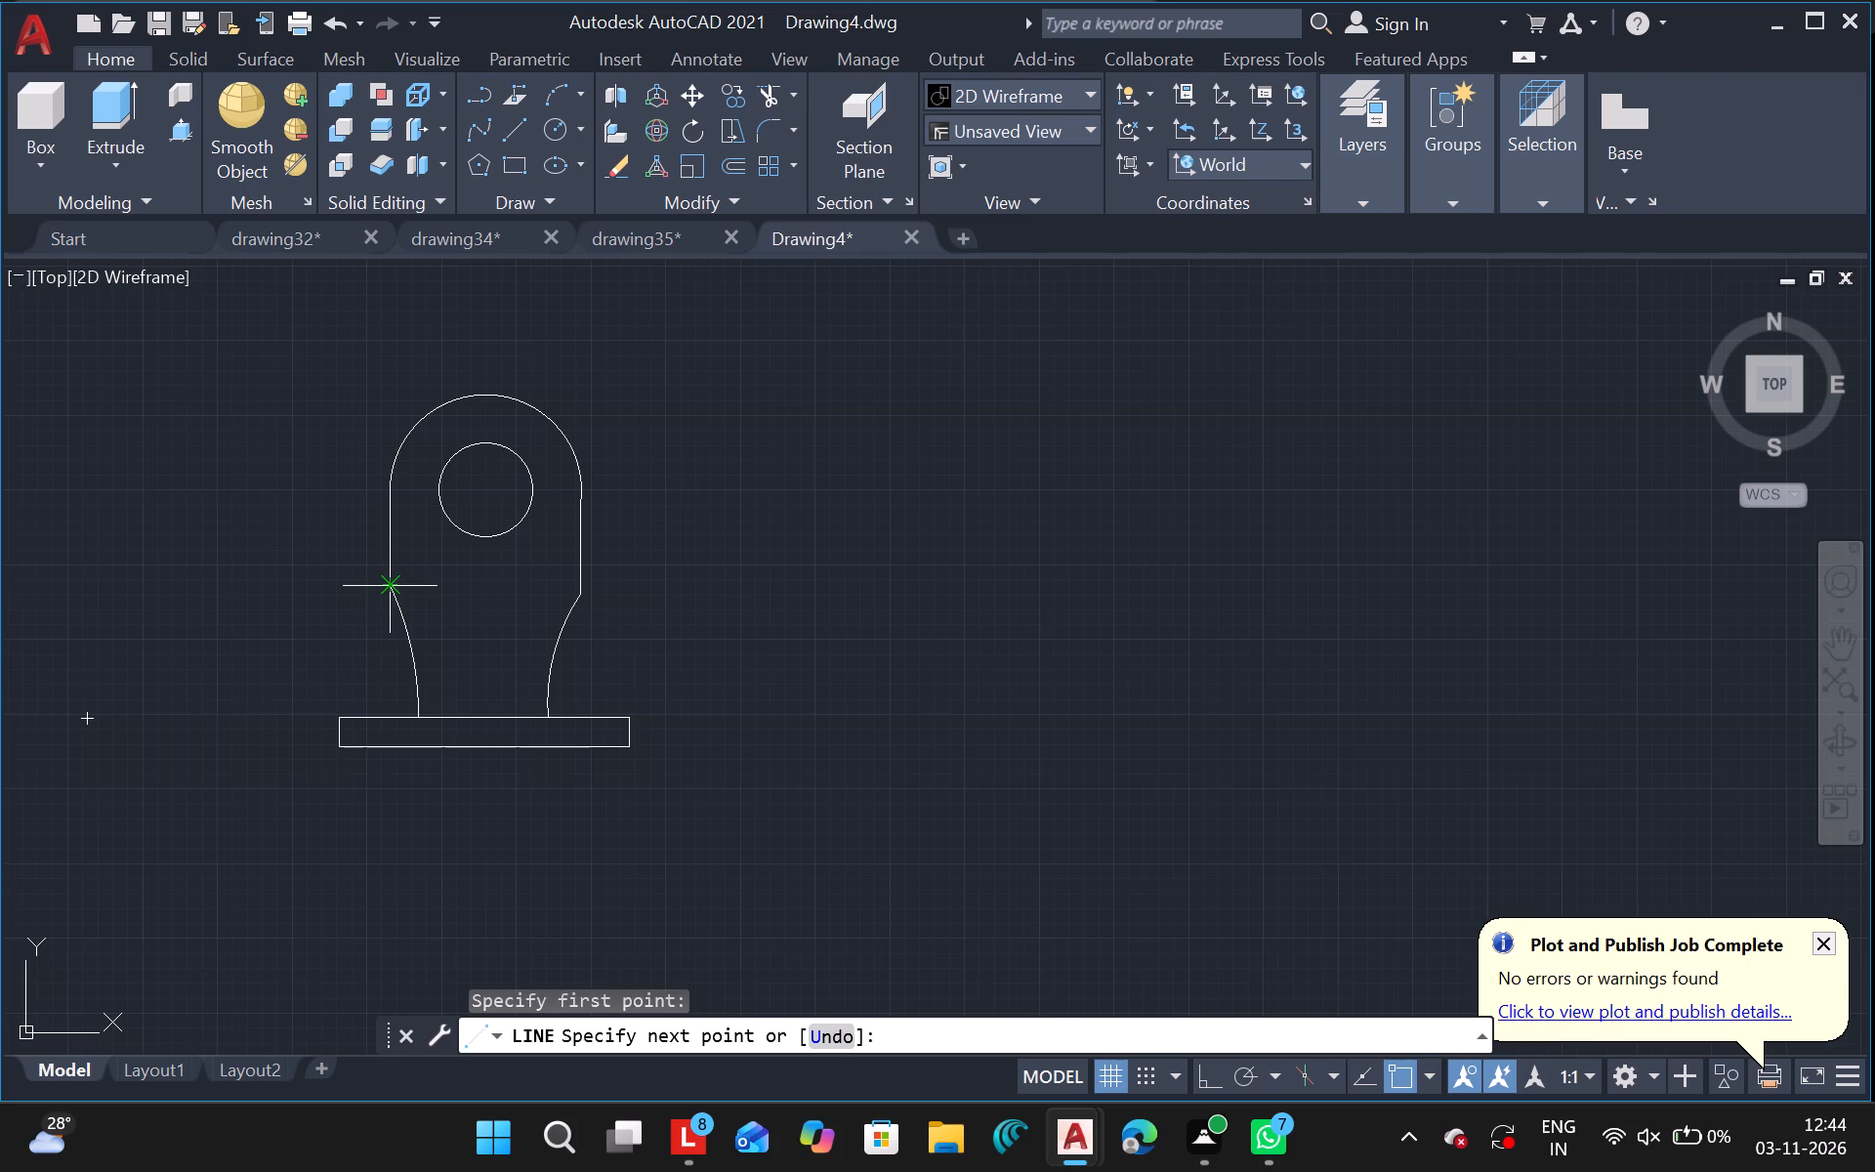
{"action": "left_click", "coordinate": [396, 709]}
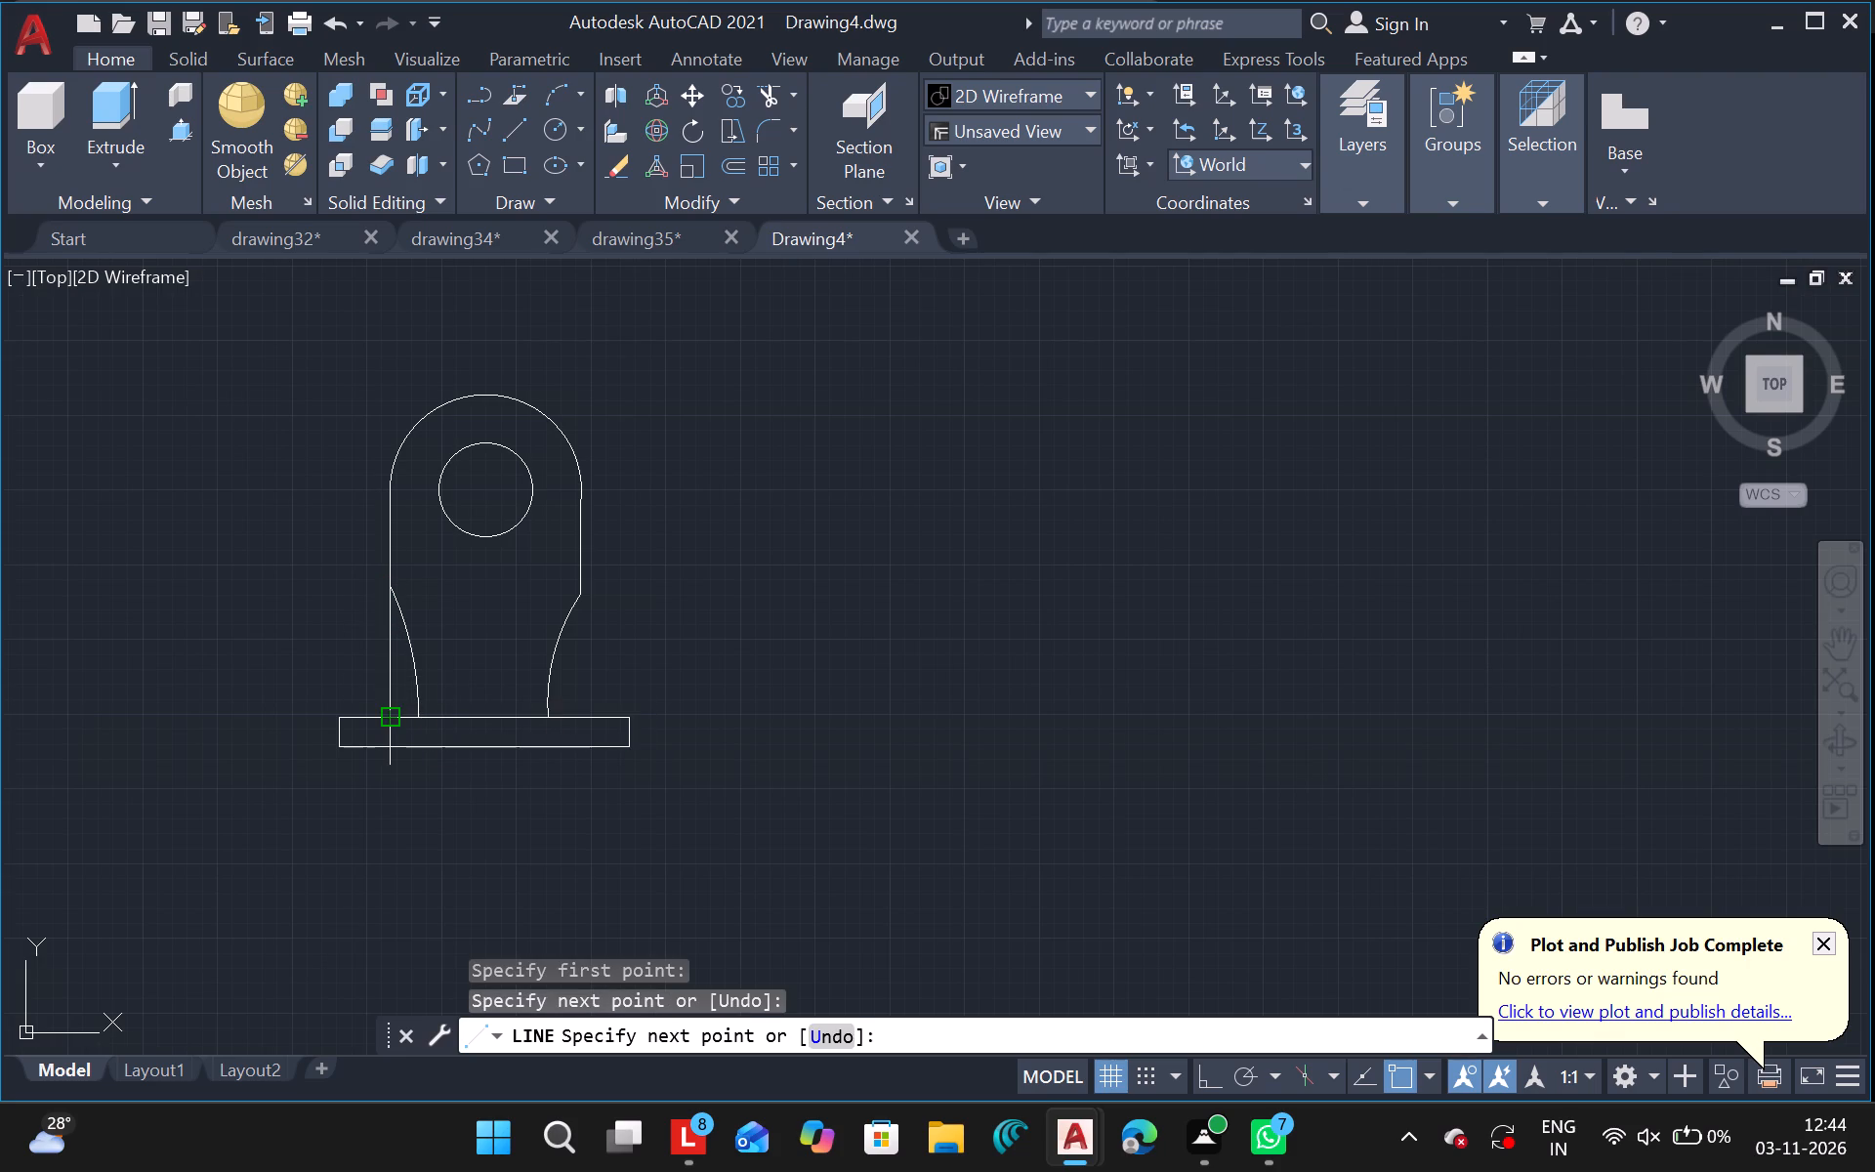
{"action": "key", "text": "Escape"}
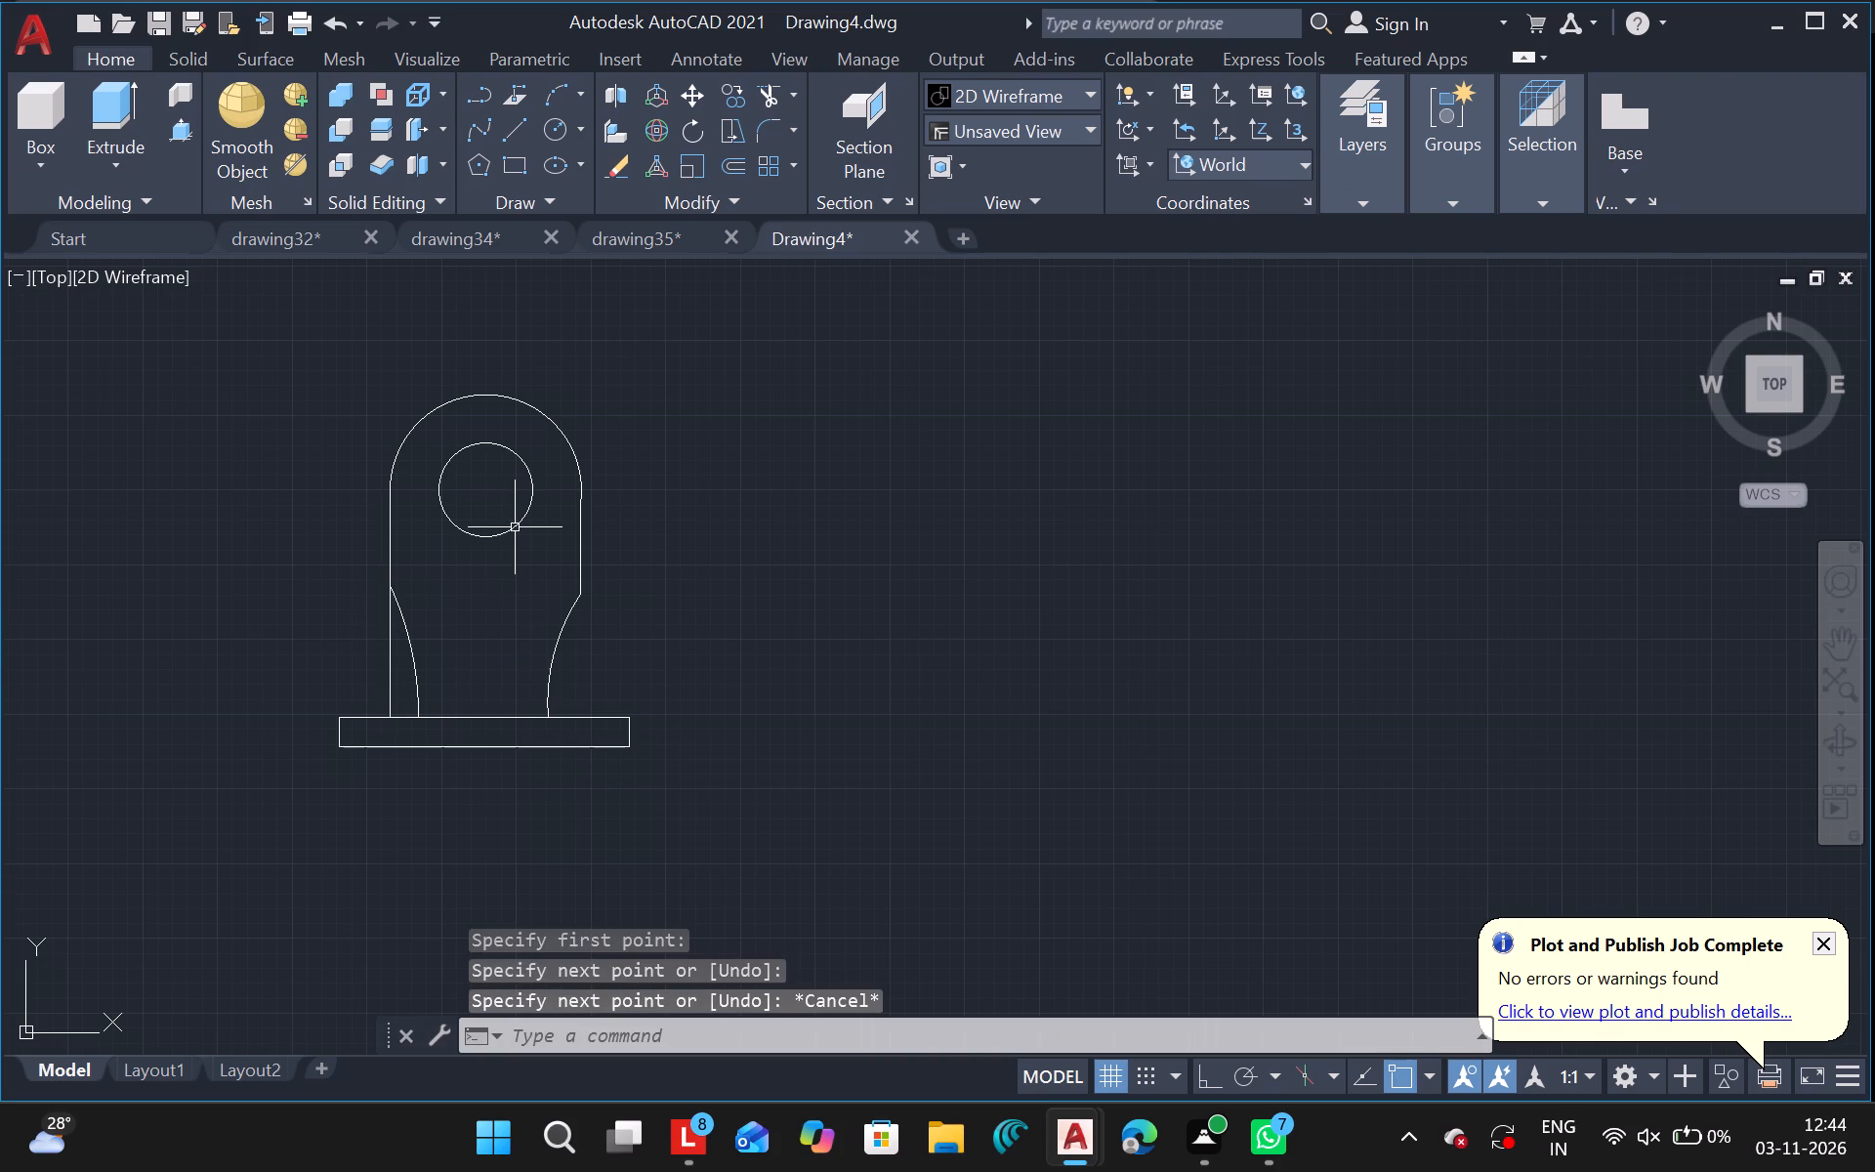
{"action": "double_click", "coordinate": [511, 122]}
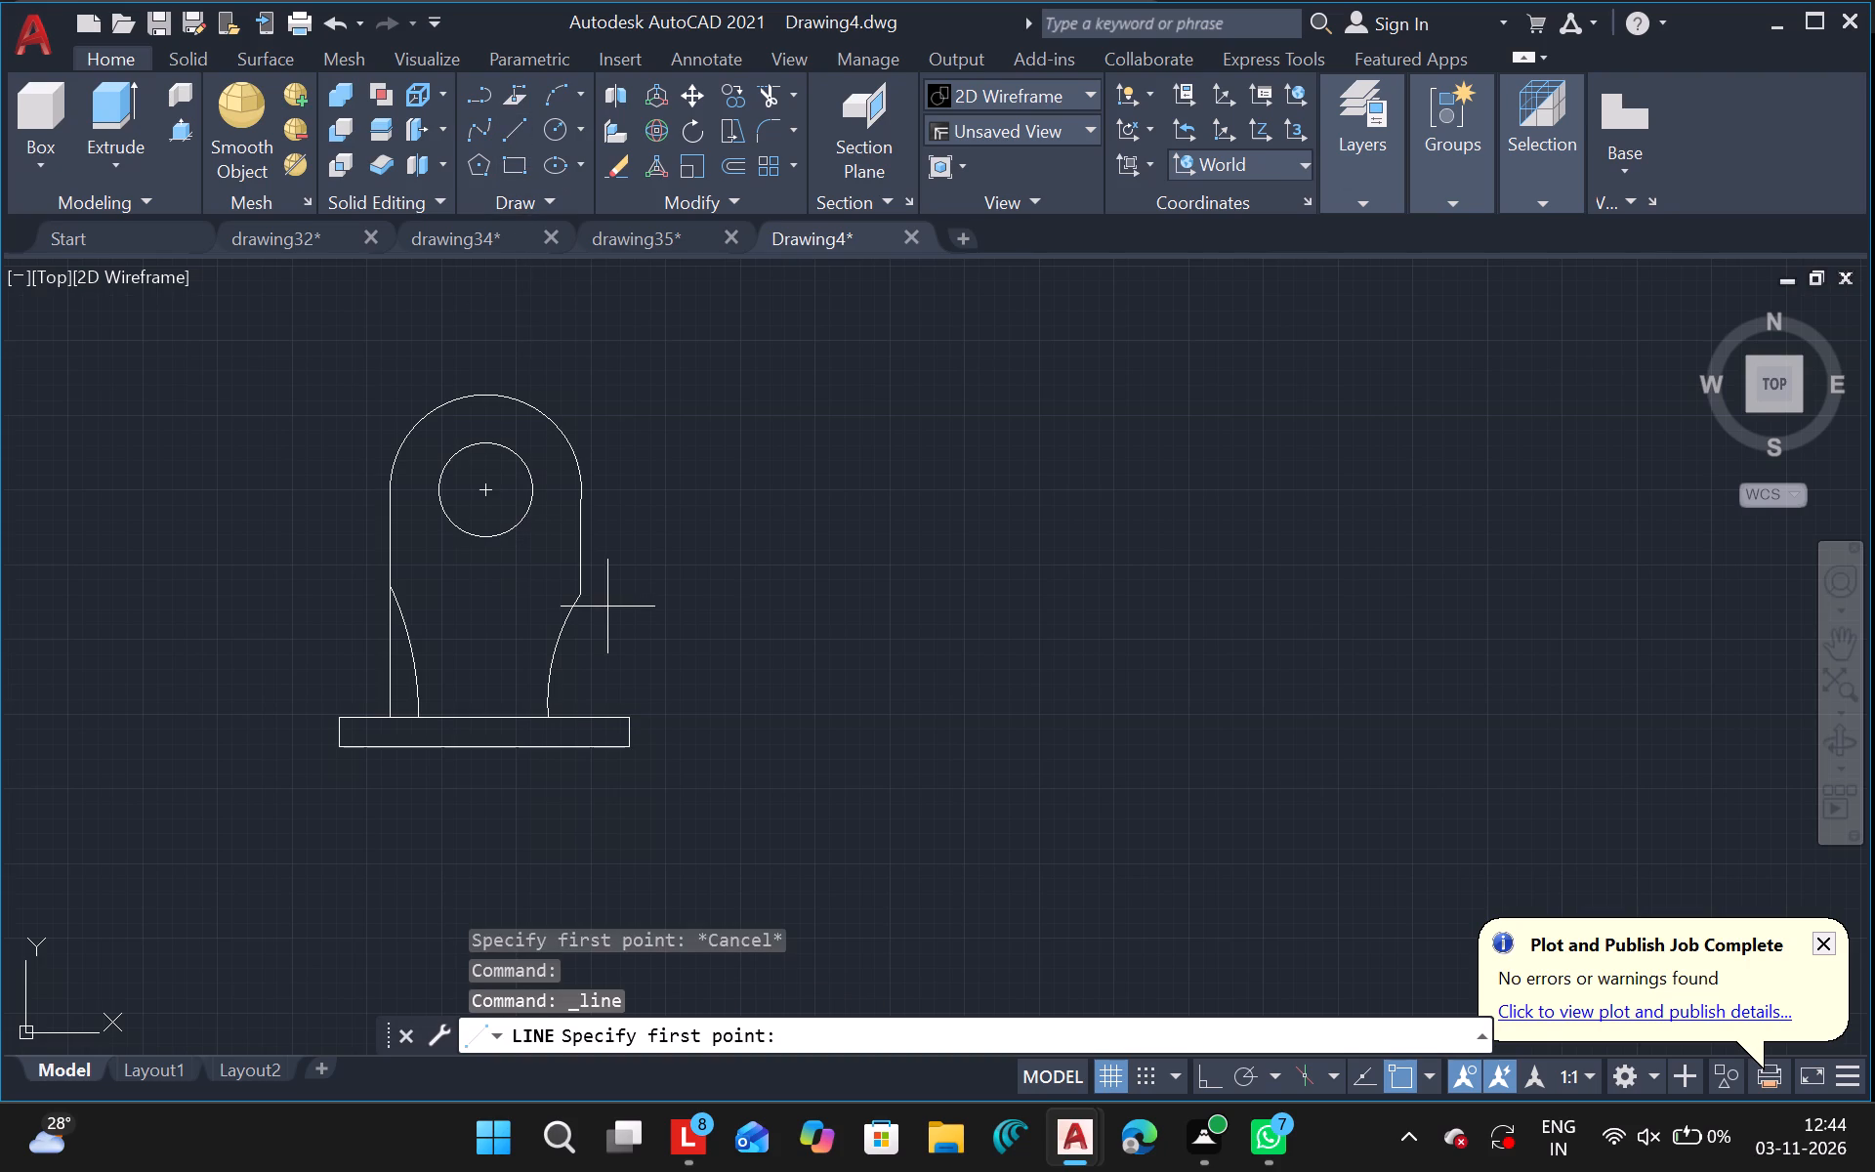
{"action": "left_click_drag", "start_coordinate": [582, 587], "coordinate": [599, 744]}
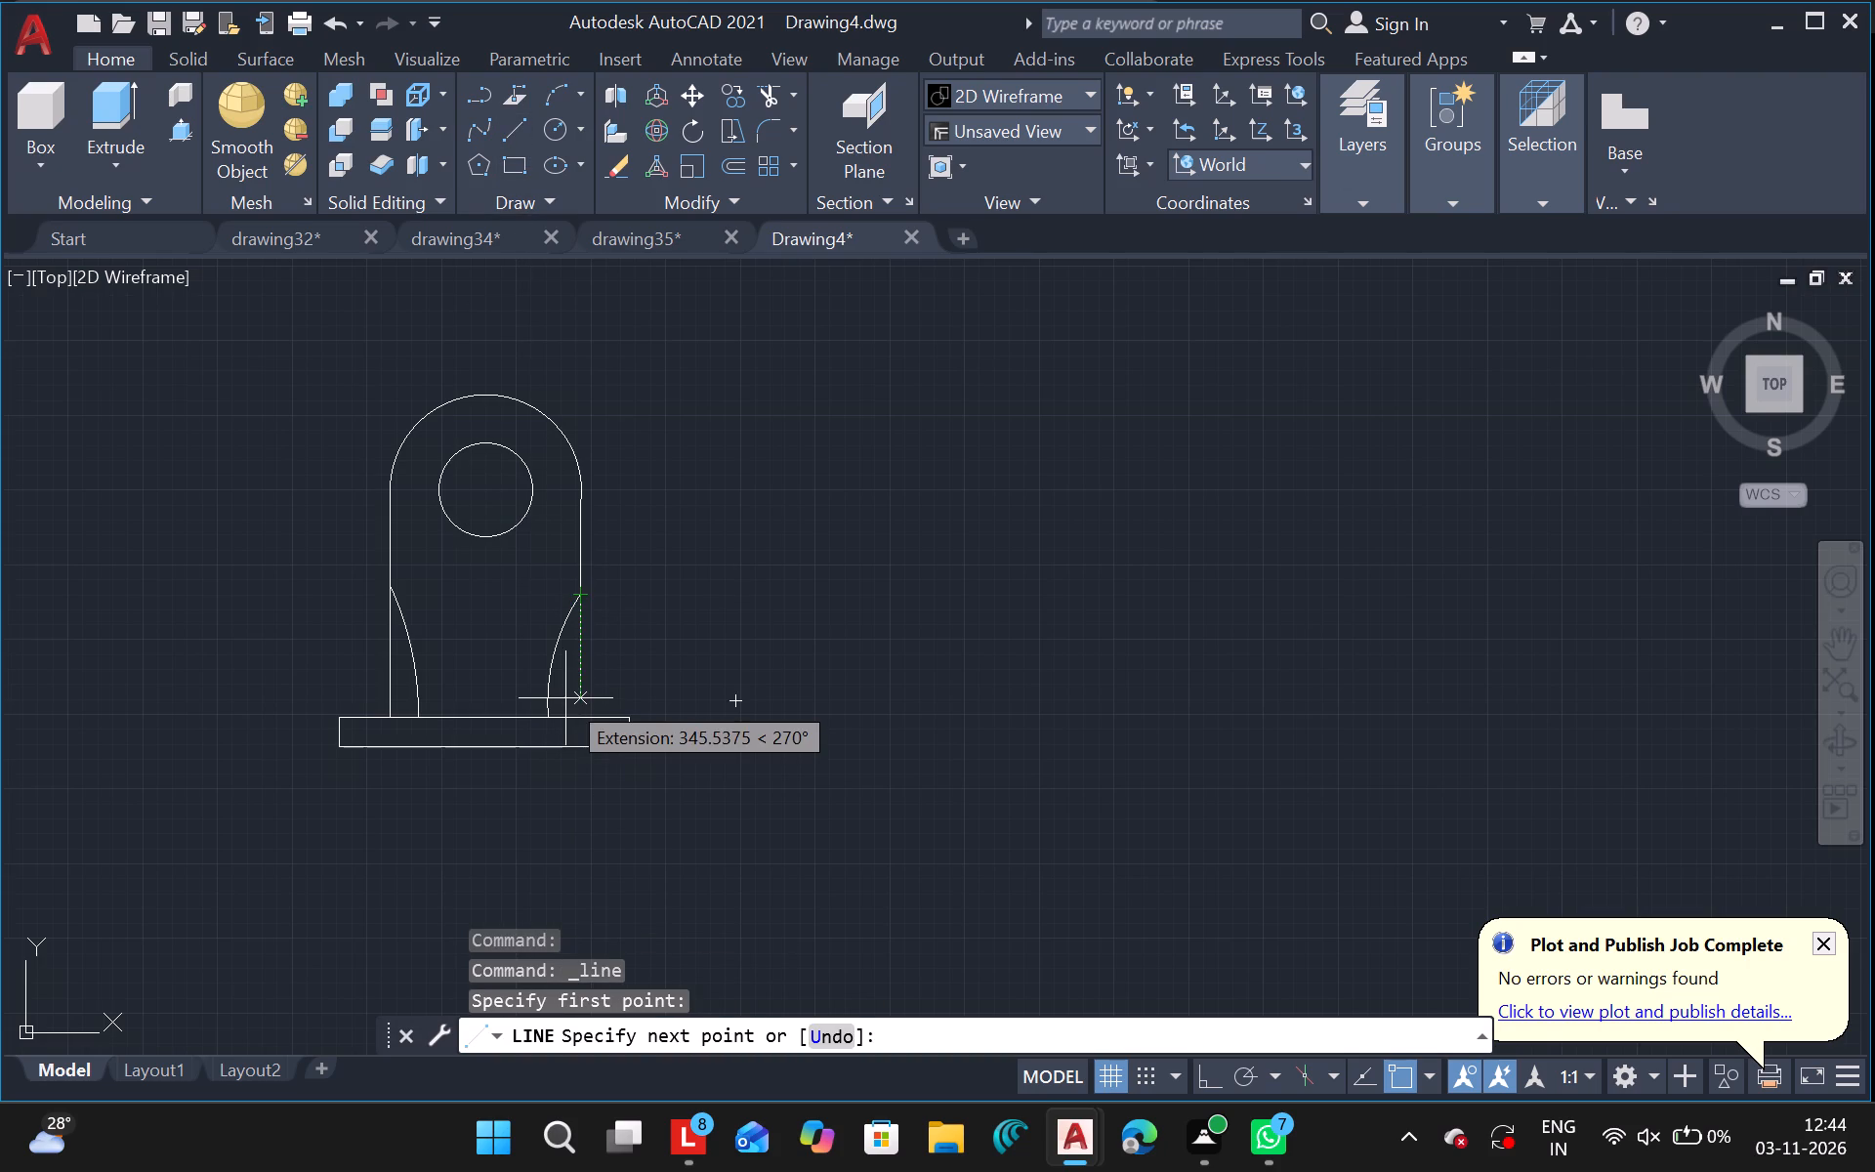
{"action": "left_click", "coordinate": [581, 709]}
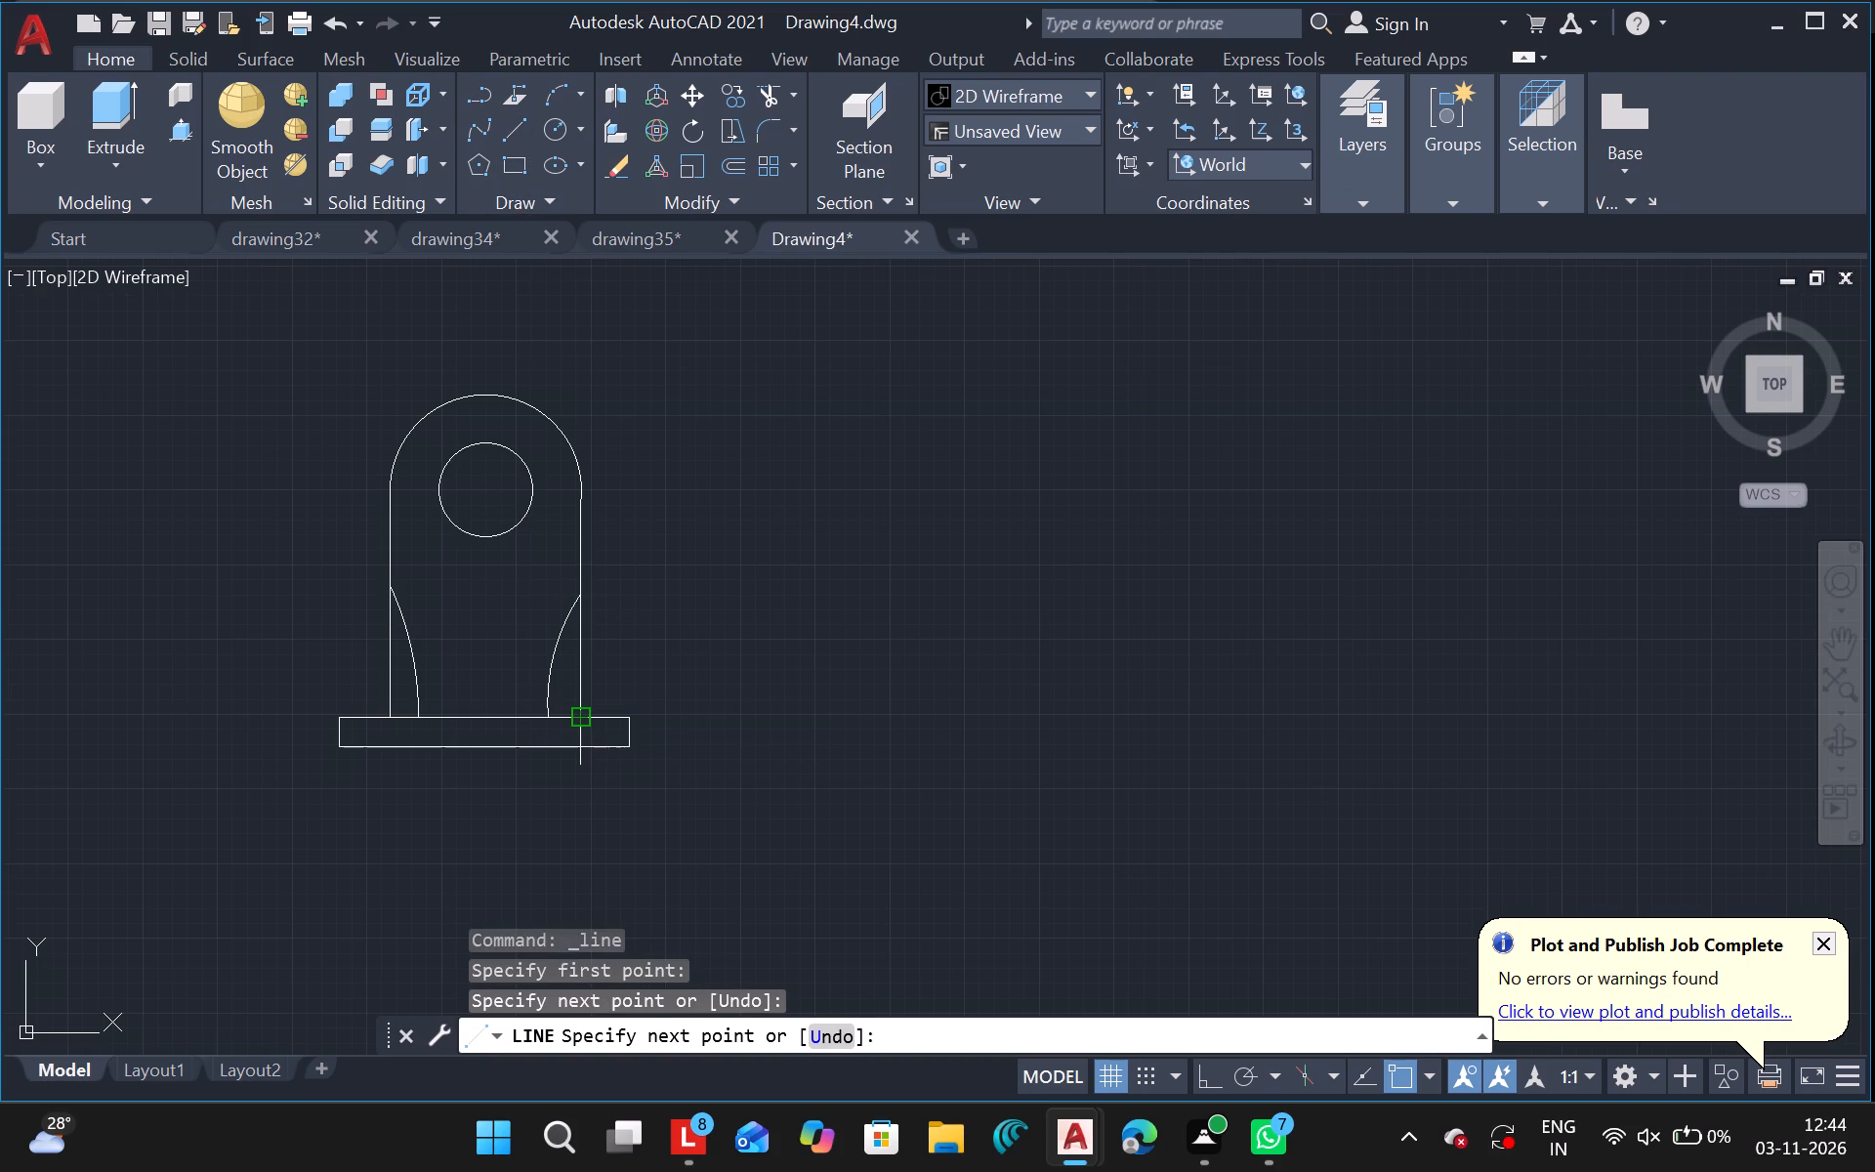
{"action": "key", "text": "Escape"}
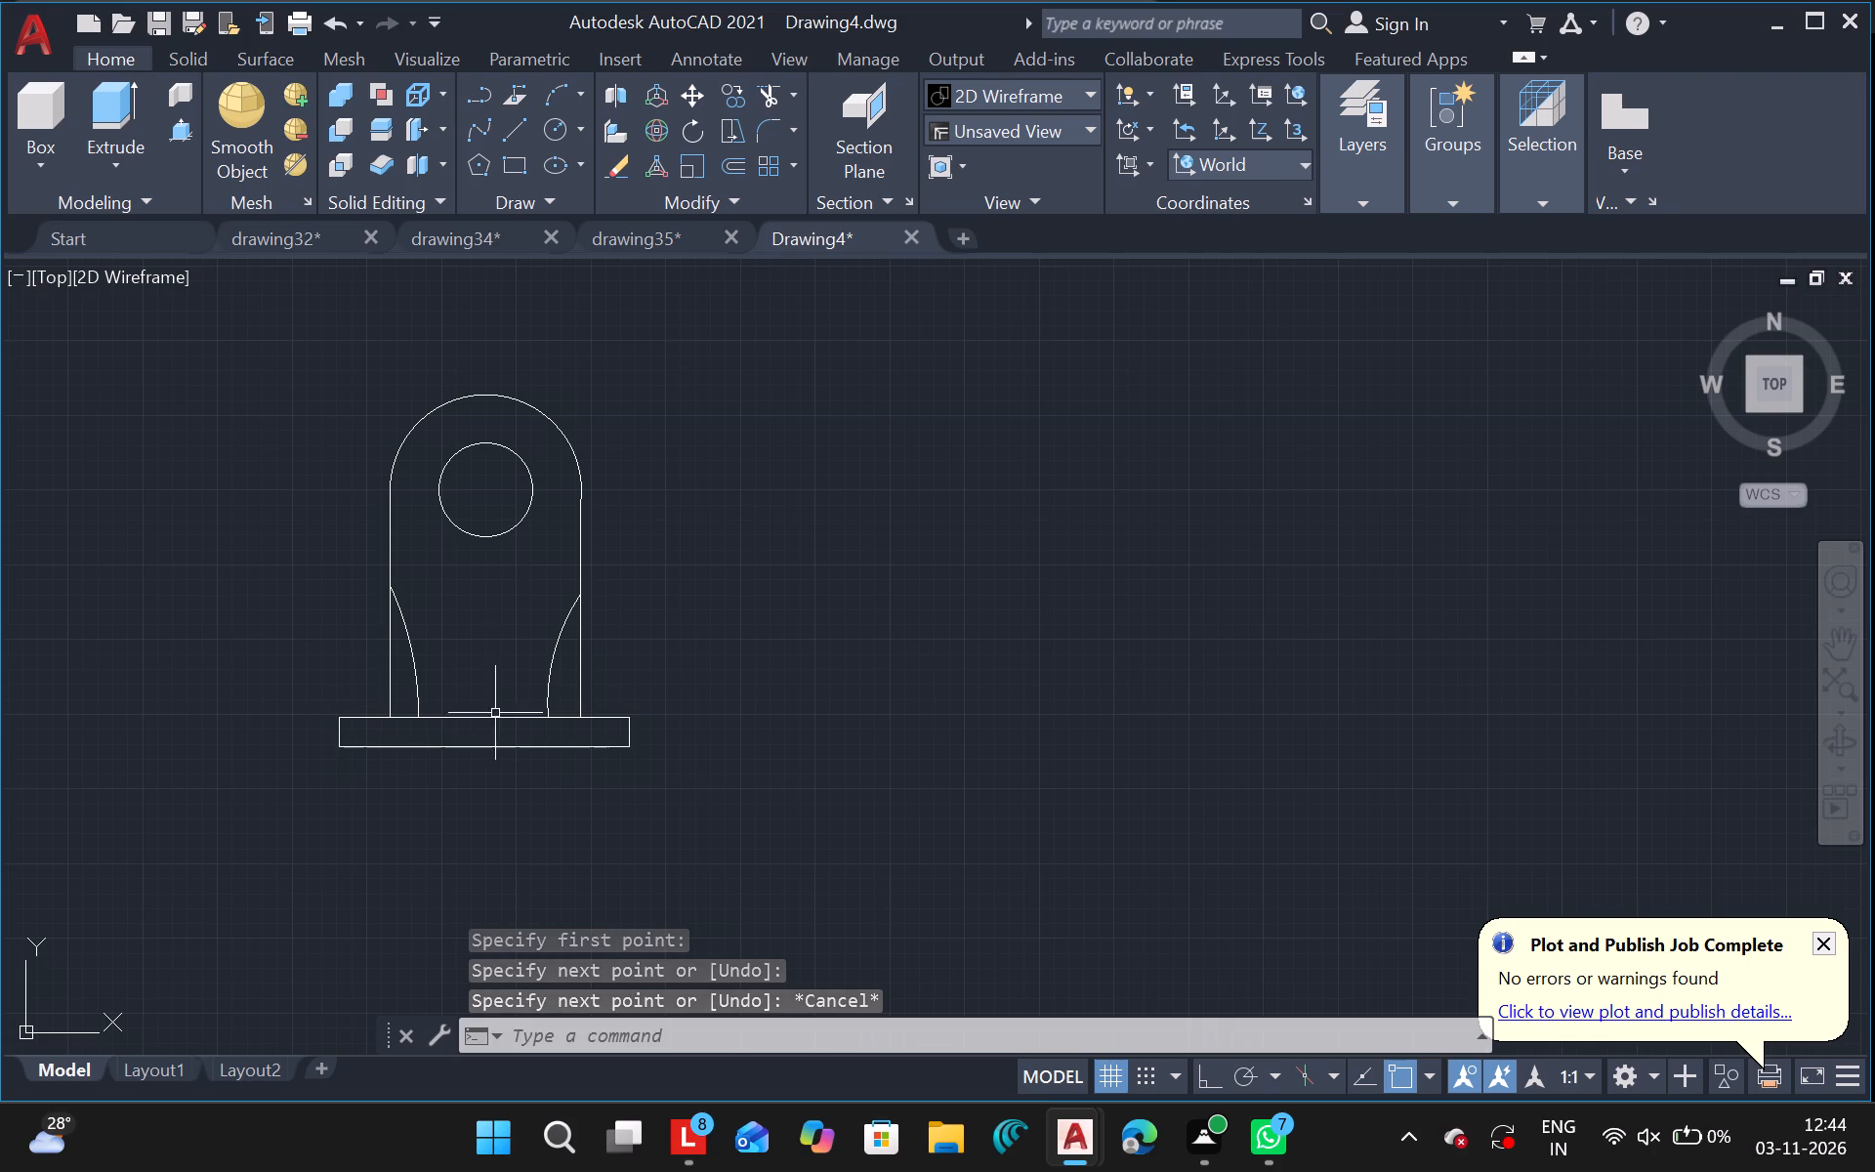
Move the base rectangle straight down a short distance, leaving a gap below the body's side lines.
{"action": "left_click_drag", "start_coordinate": [261, 664], "coordinate": [205, 748]}
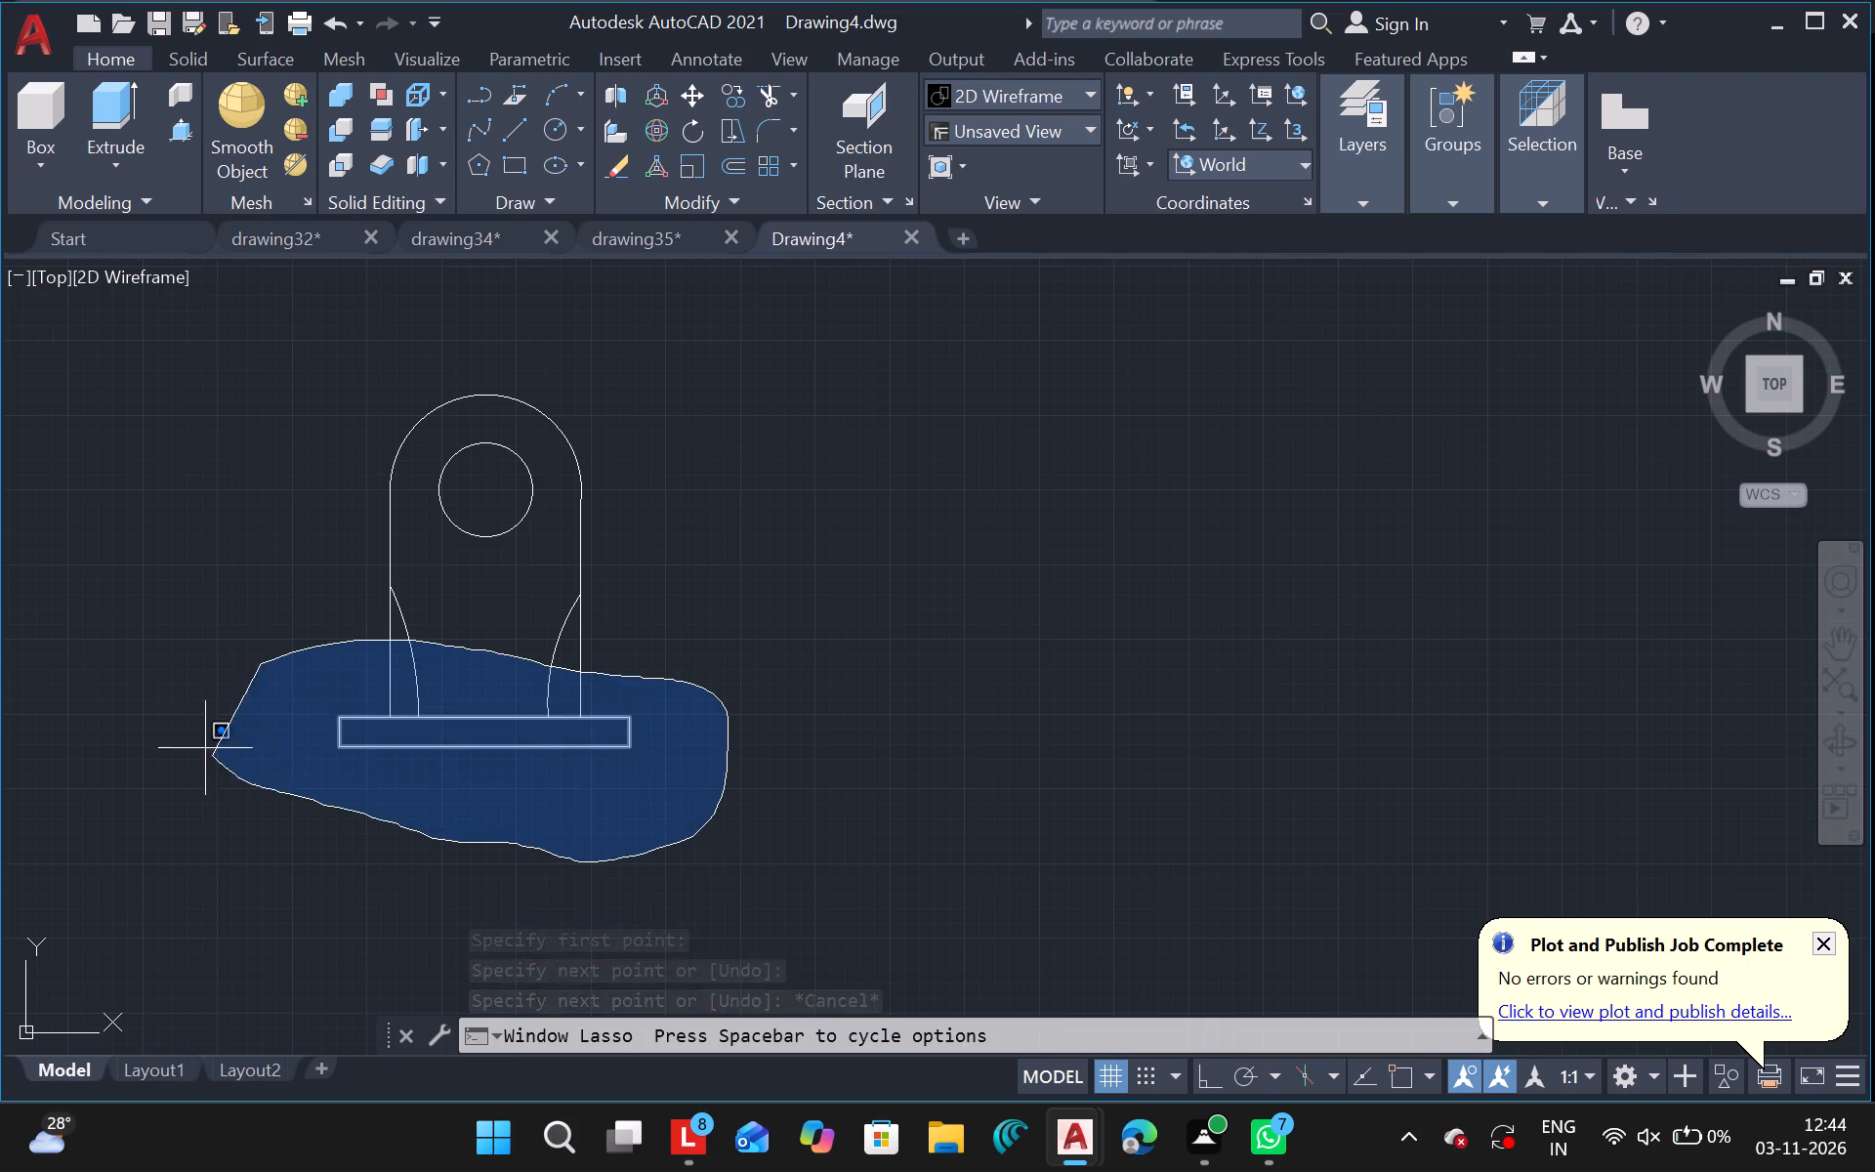
{"action": "left_click_drag", "start_coordinate": [205, 748], "coordinate": [162, 691]}
{"action": "type", "text": "mo"}
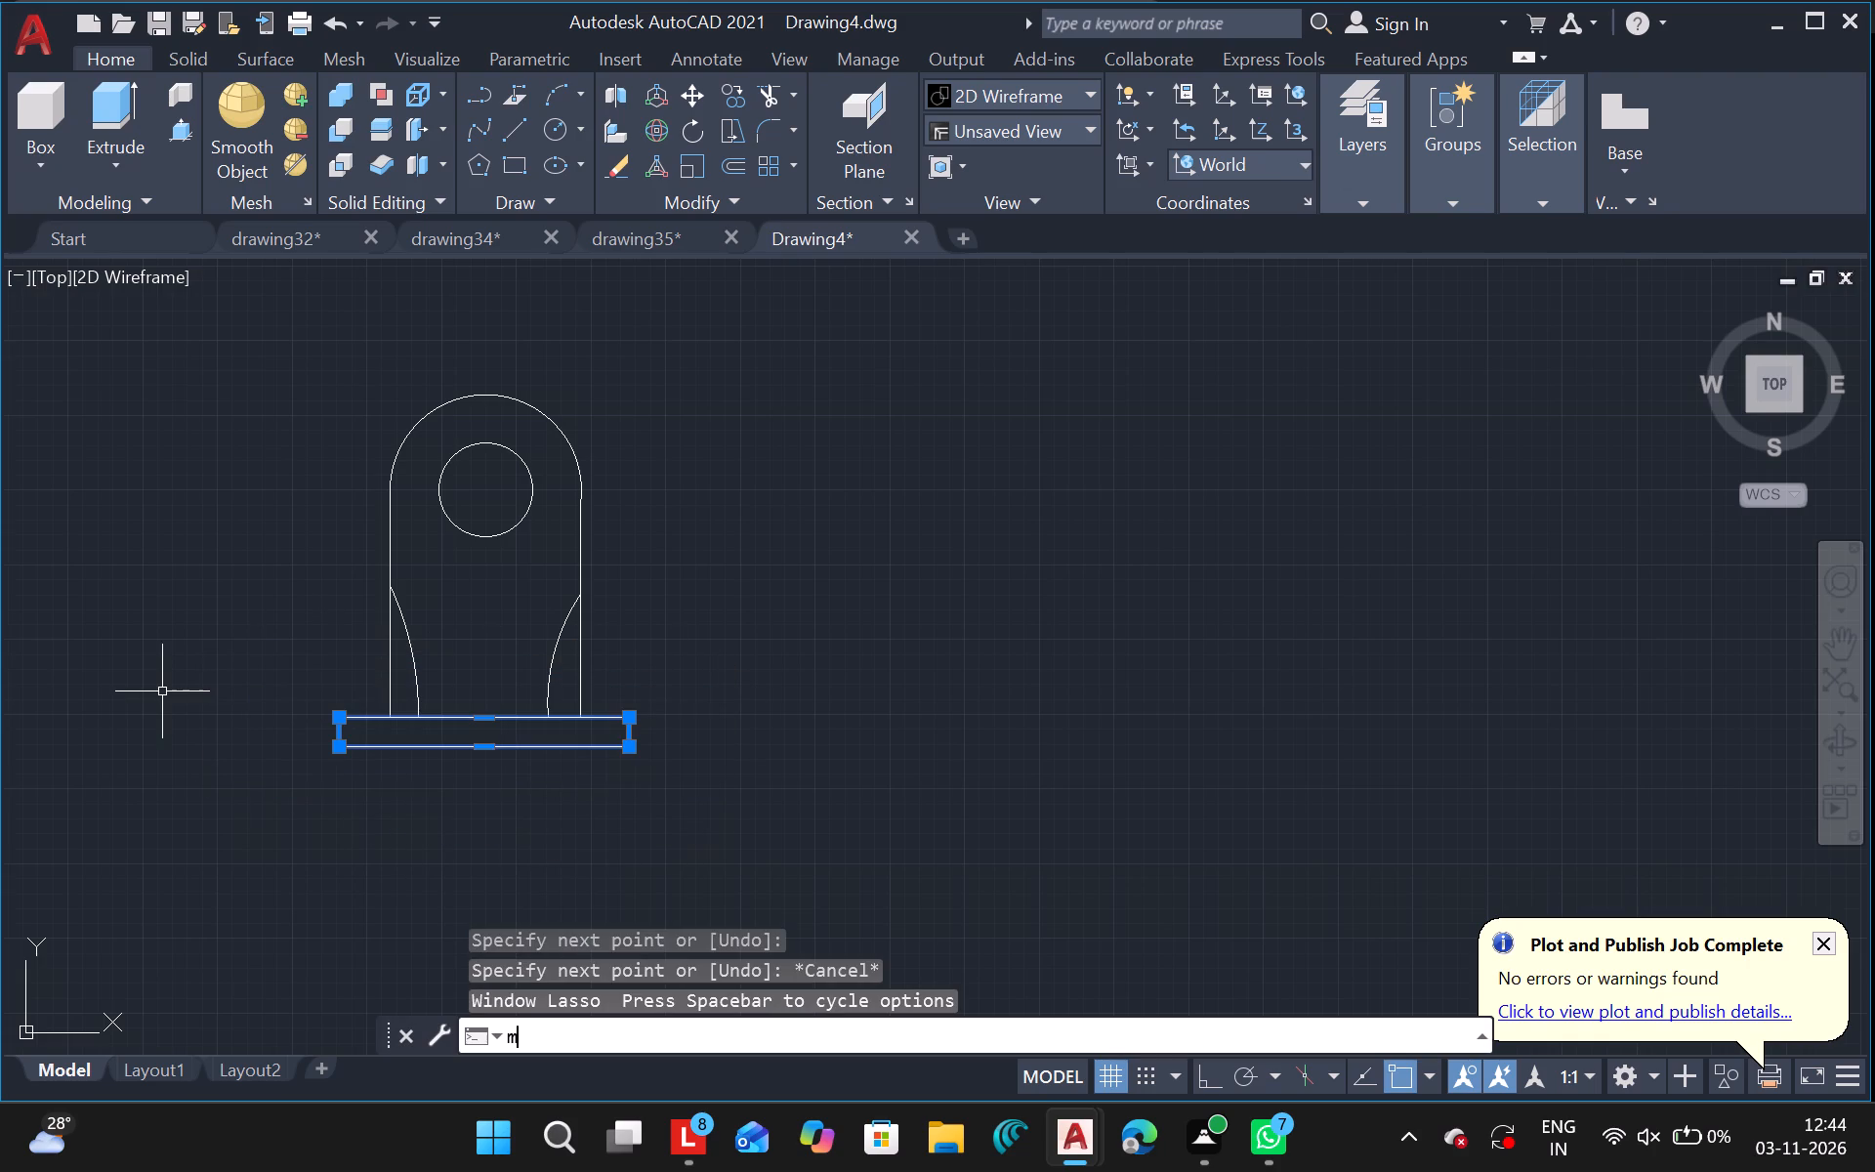
{"action": "left_click", "coordinate": [521, 777]}
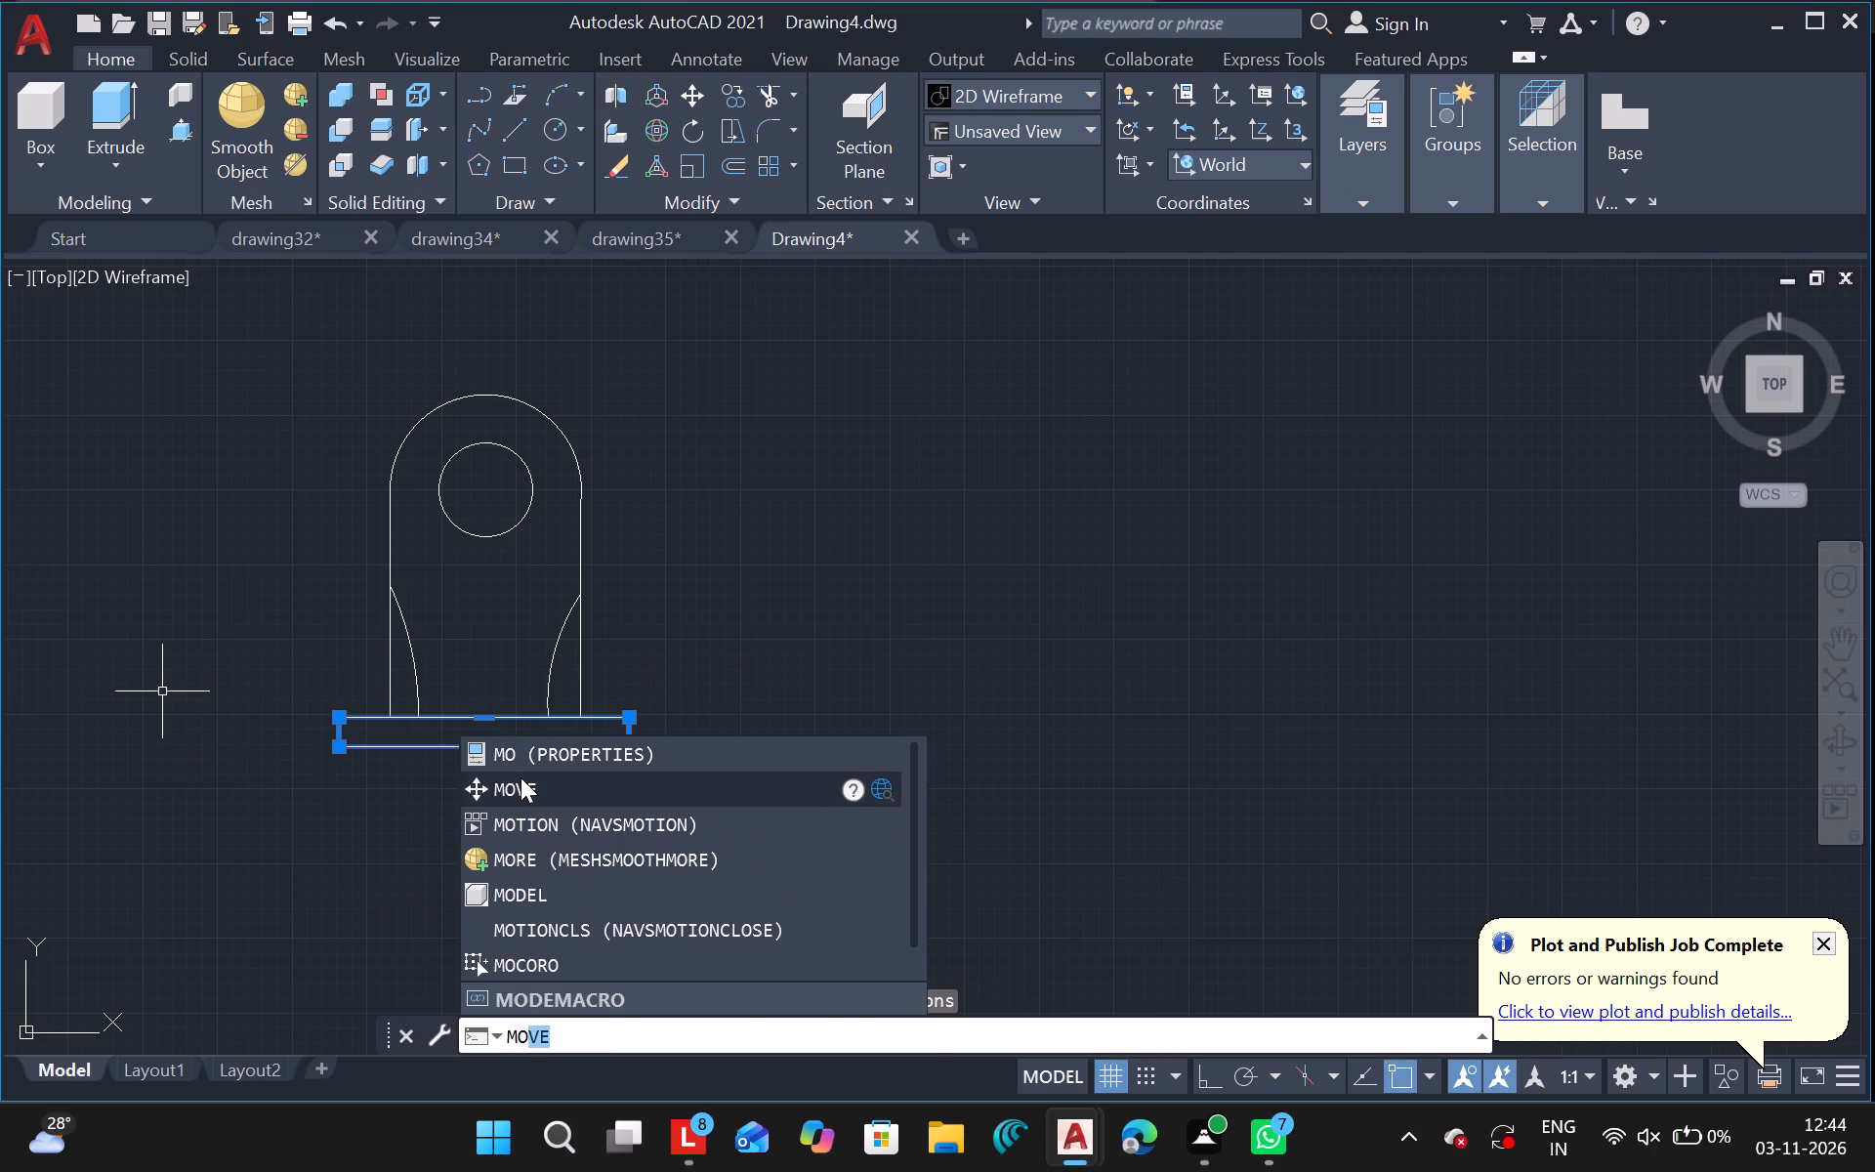
{"action": "left_click_drag", "start_coordinate": [939, 786], "coordinate": [938, 822]}
{"action": "left_click", "coordinate": [938, 822]}
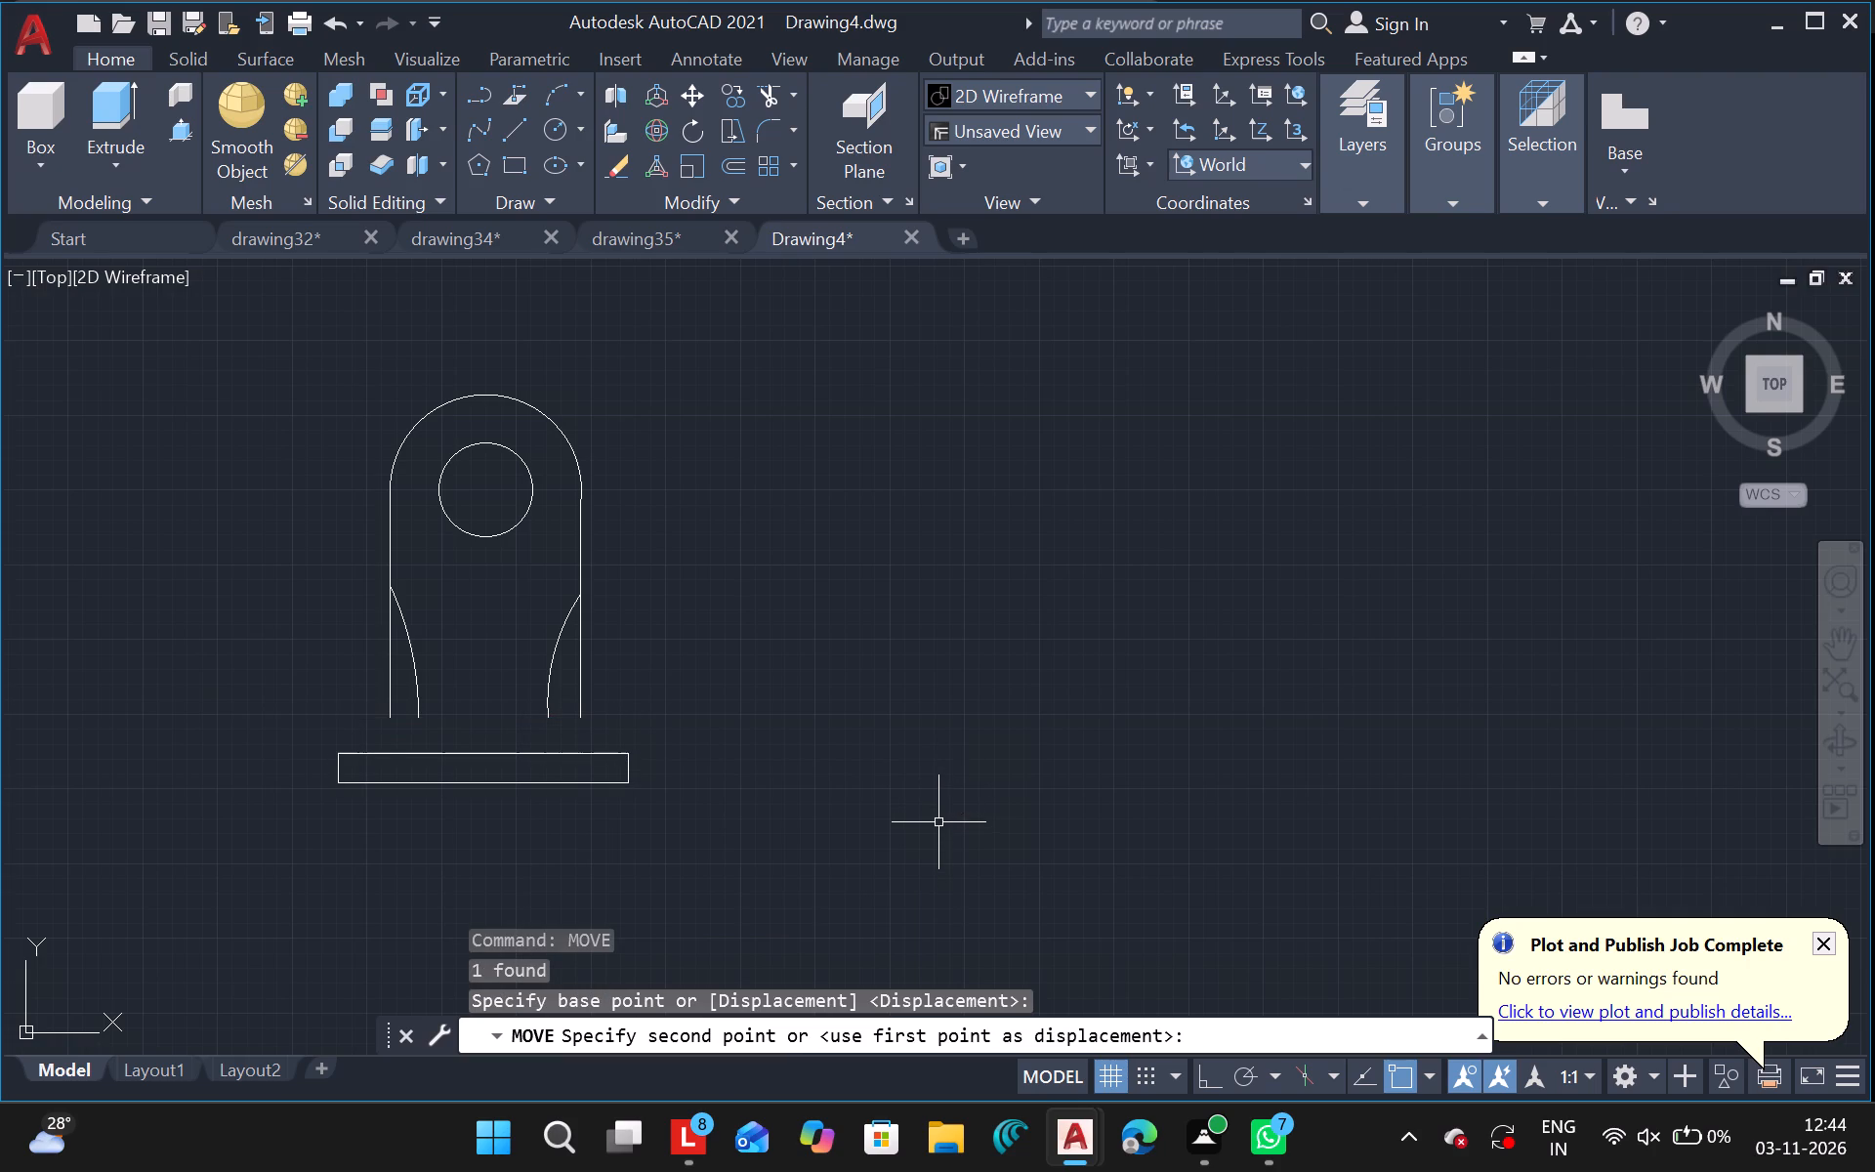
{"action": "key", "text": "Escape"}
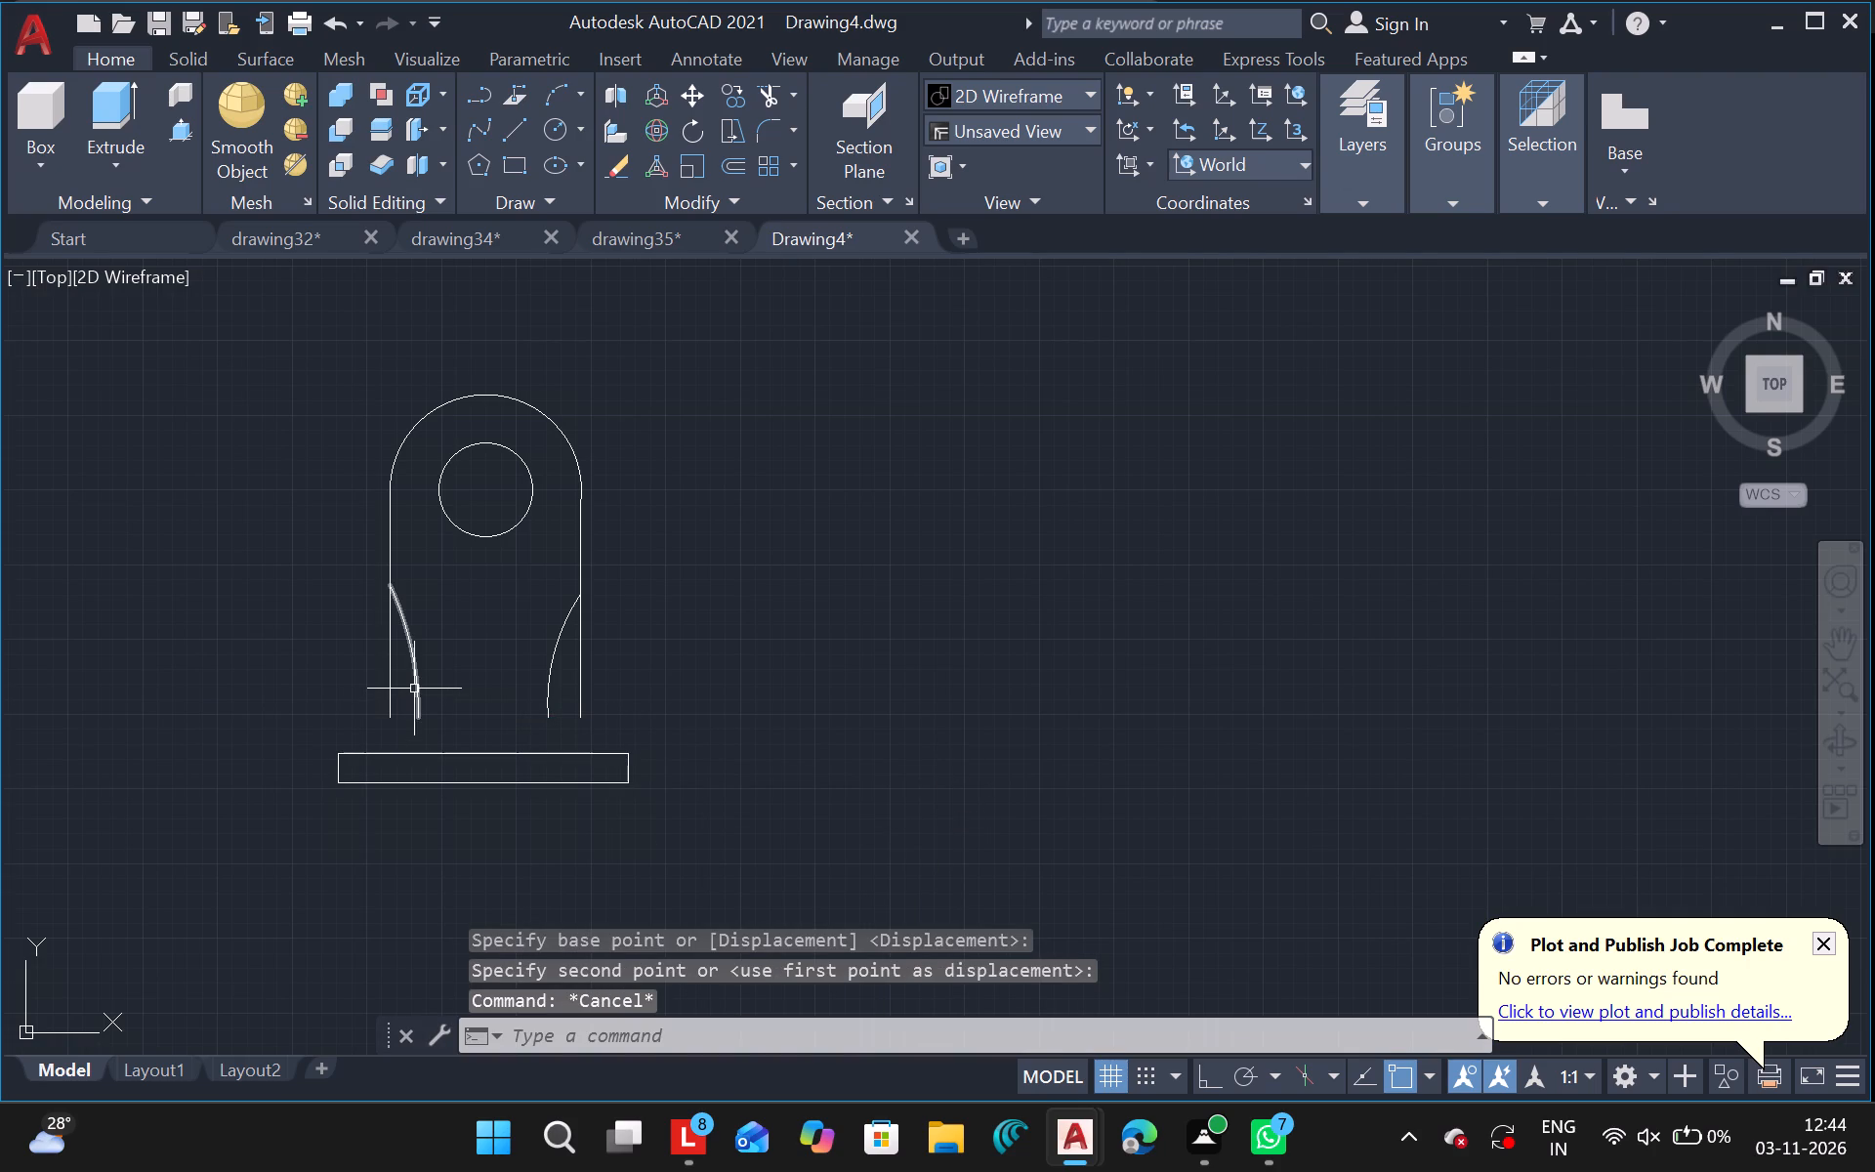
Move the left arc straight down so it crosses the base and its upper end sits near the lengthened left side.
{"action": "left_click_drag", "start_coordinate": [414, 689], "coordinate": [503, 858]}
{"action": "type", "text": "mo"}
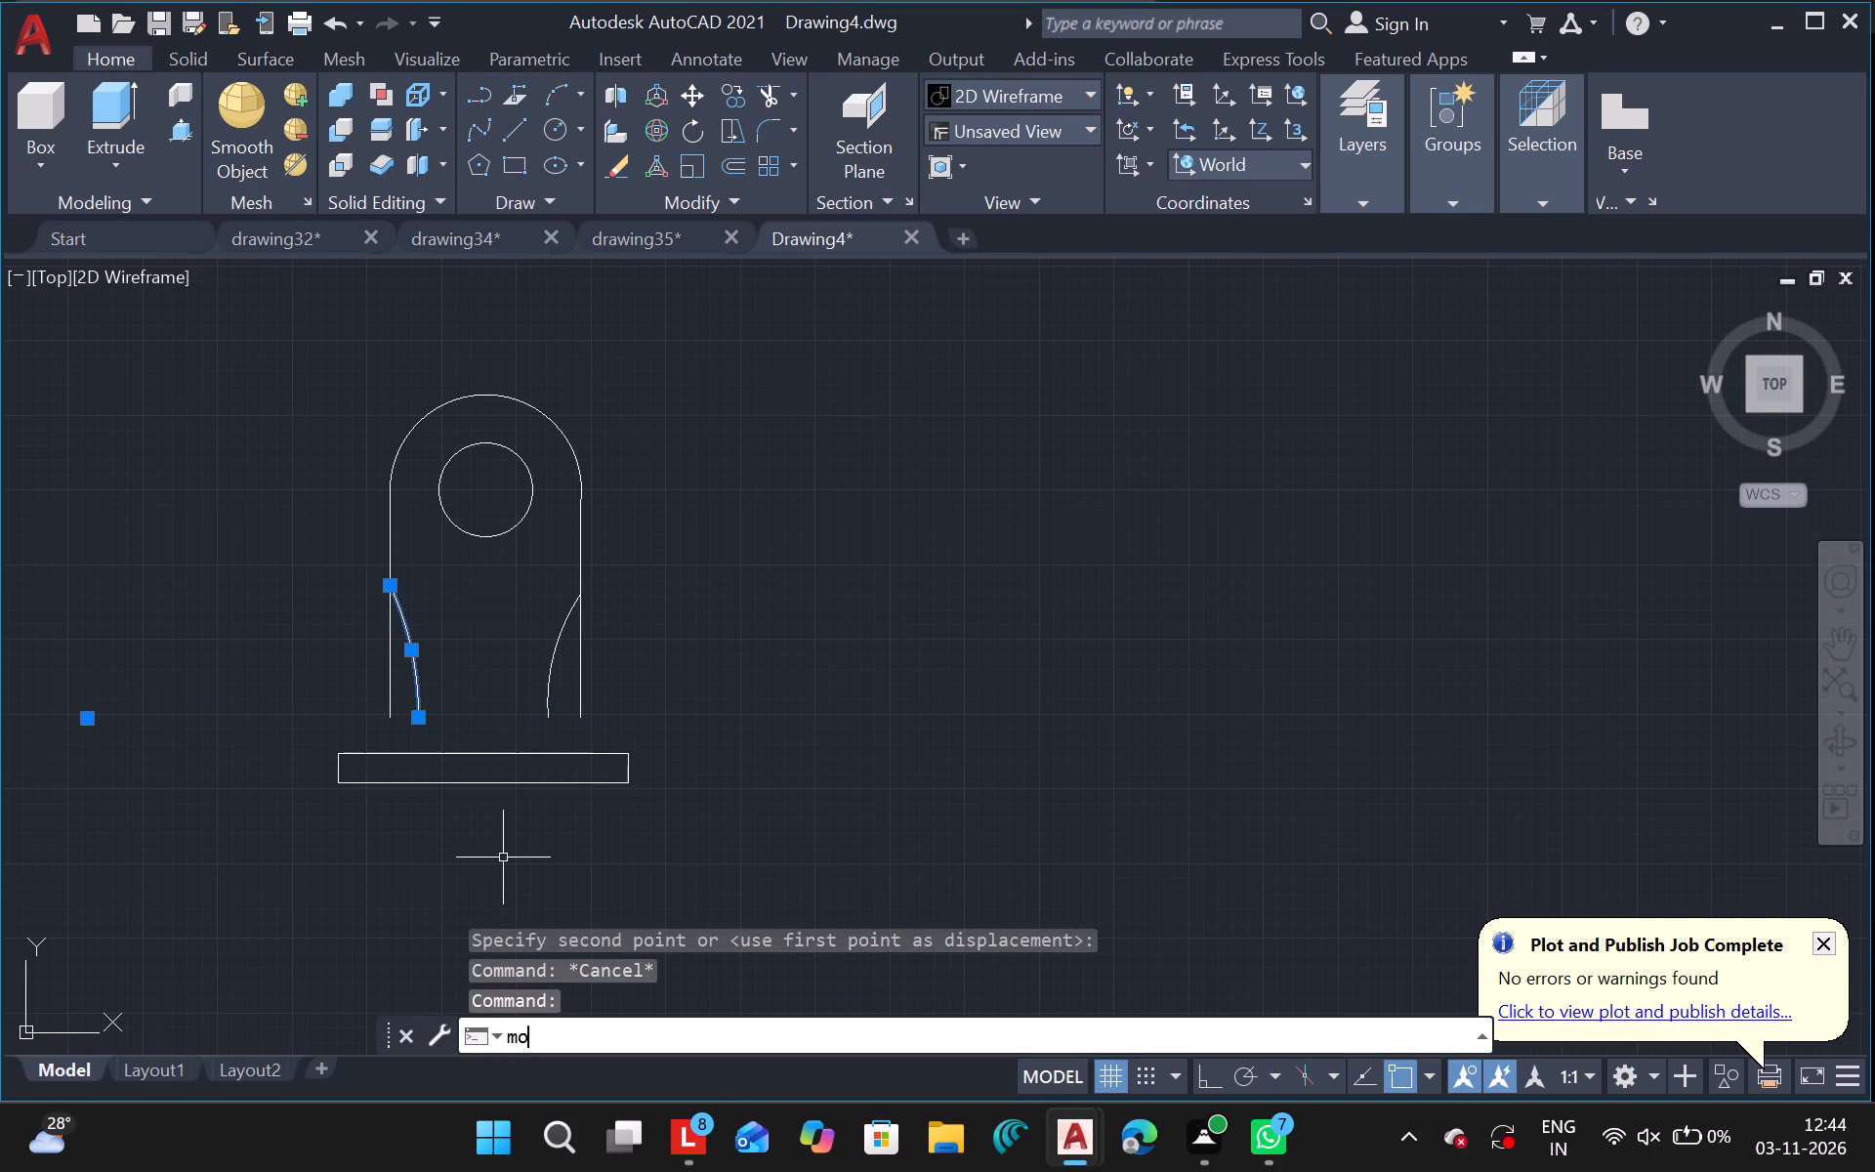
{"action": "left_click", "coordinate": [524, 782]}
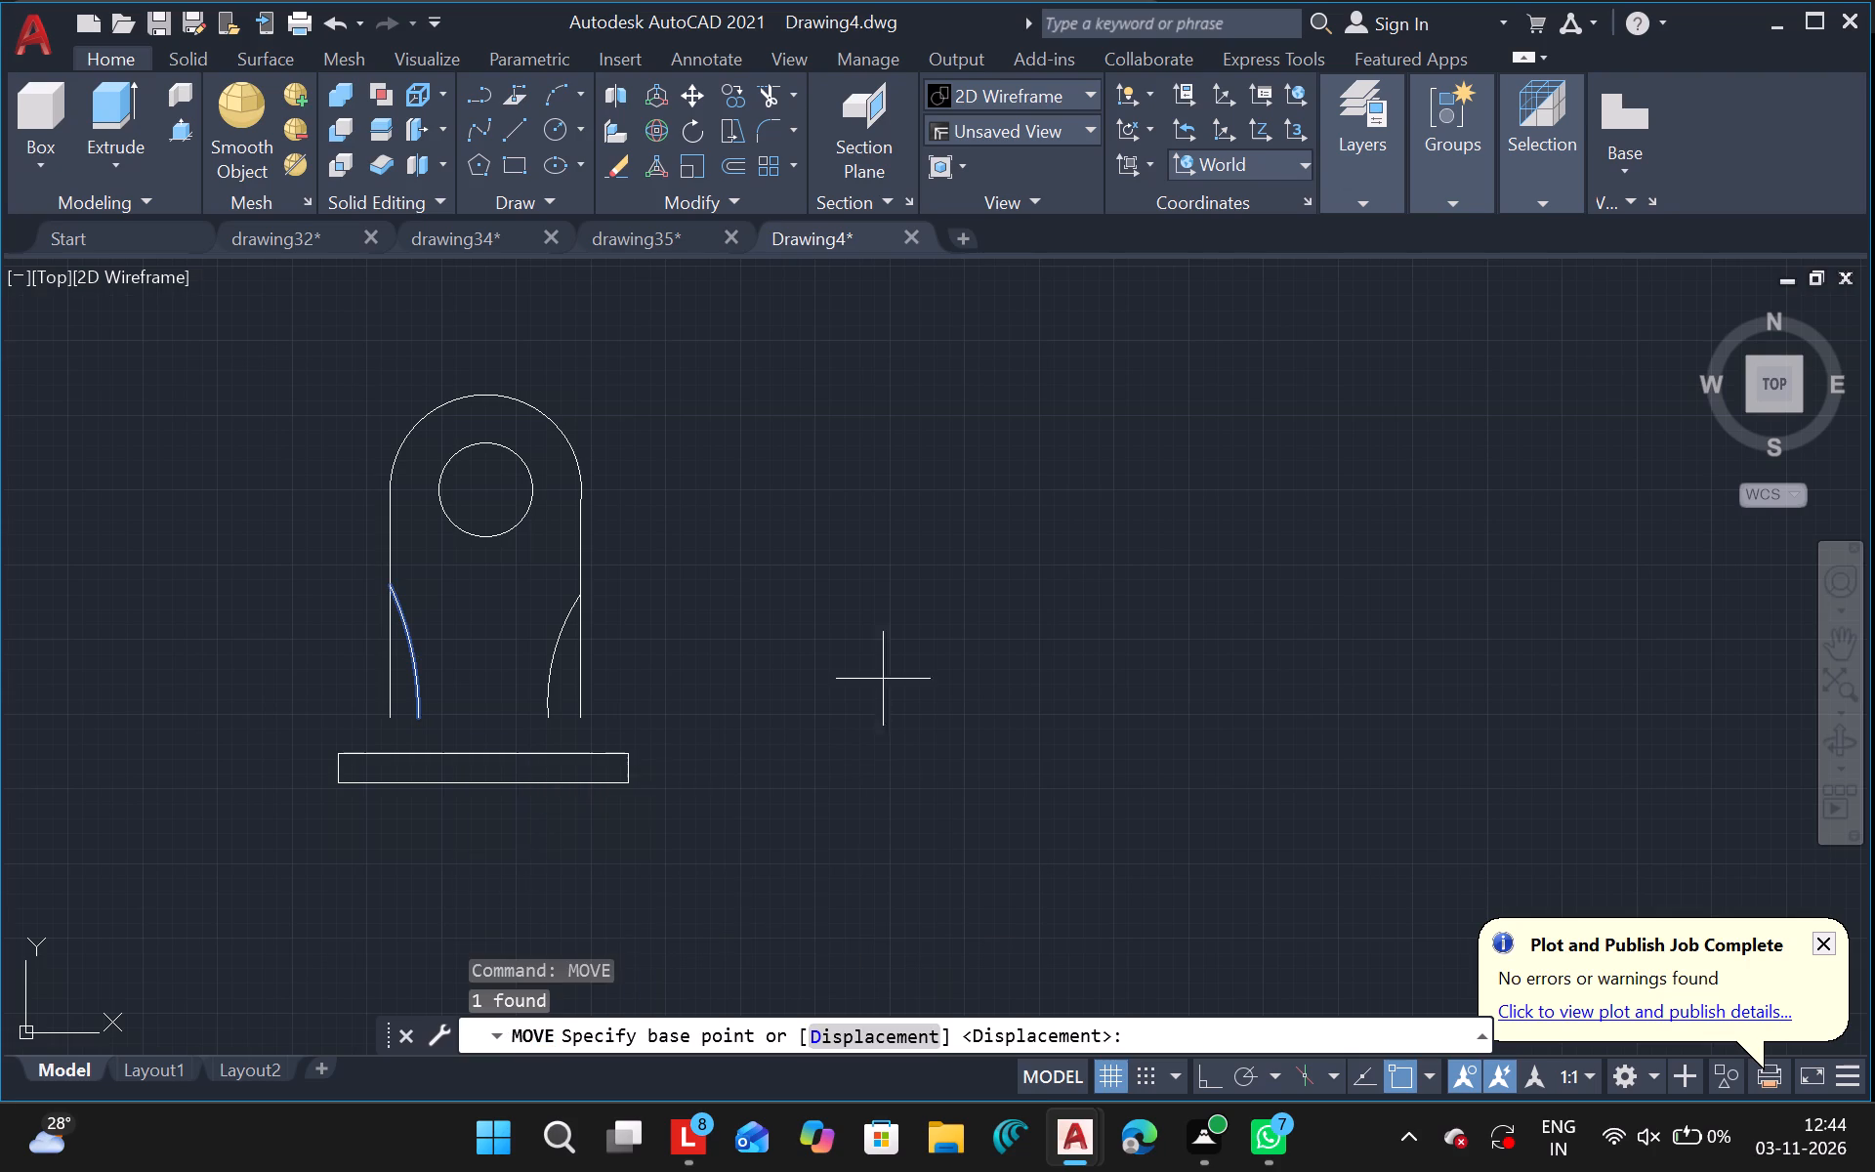
{"action": "left_click_drag", "start_coordinate": [913, 645], "coordinate": [915, 761]}
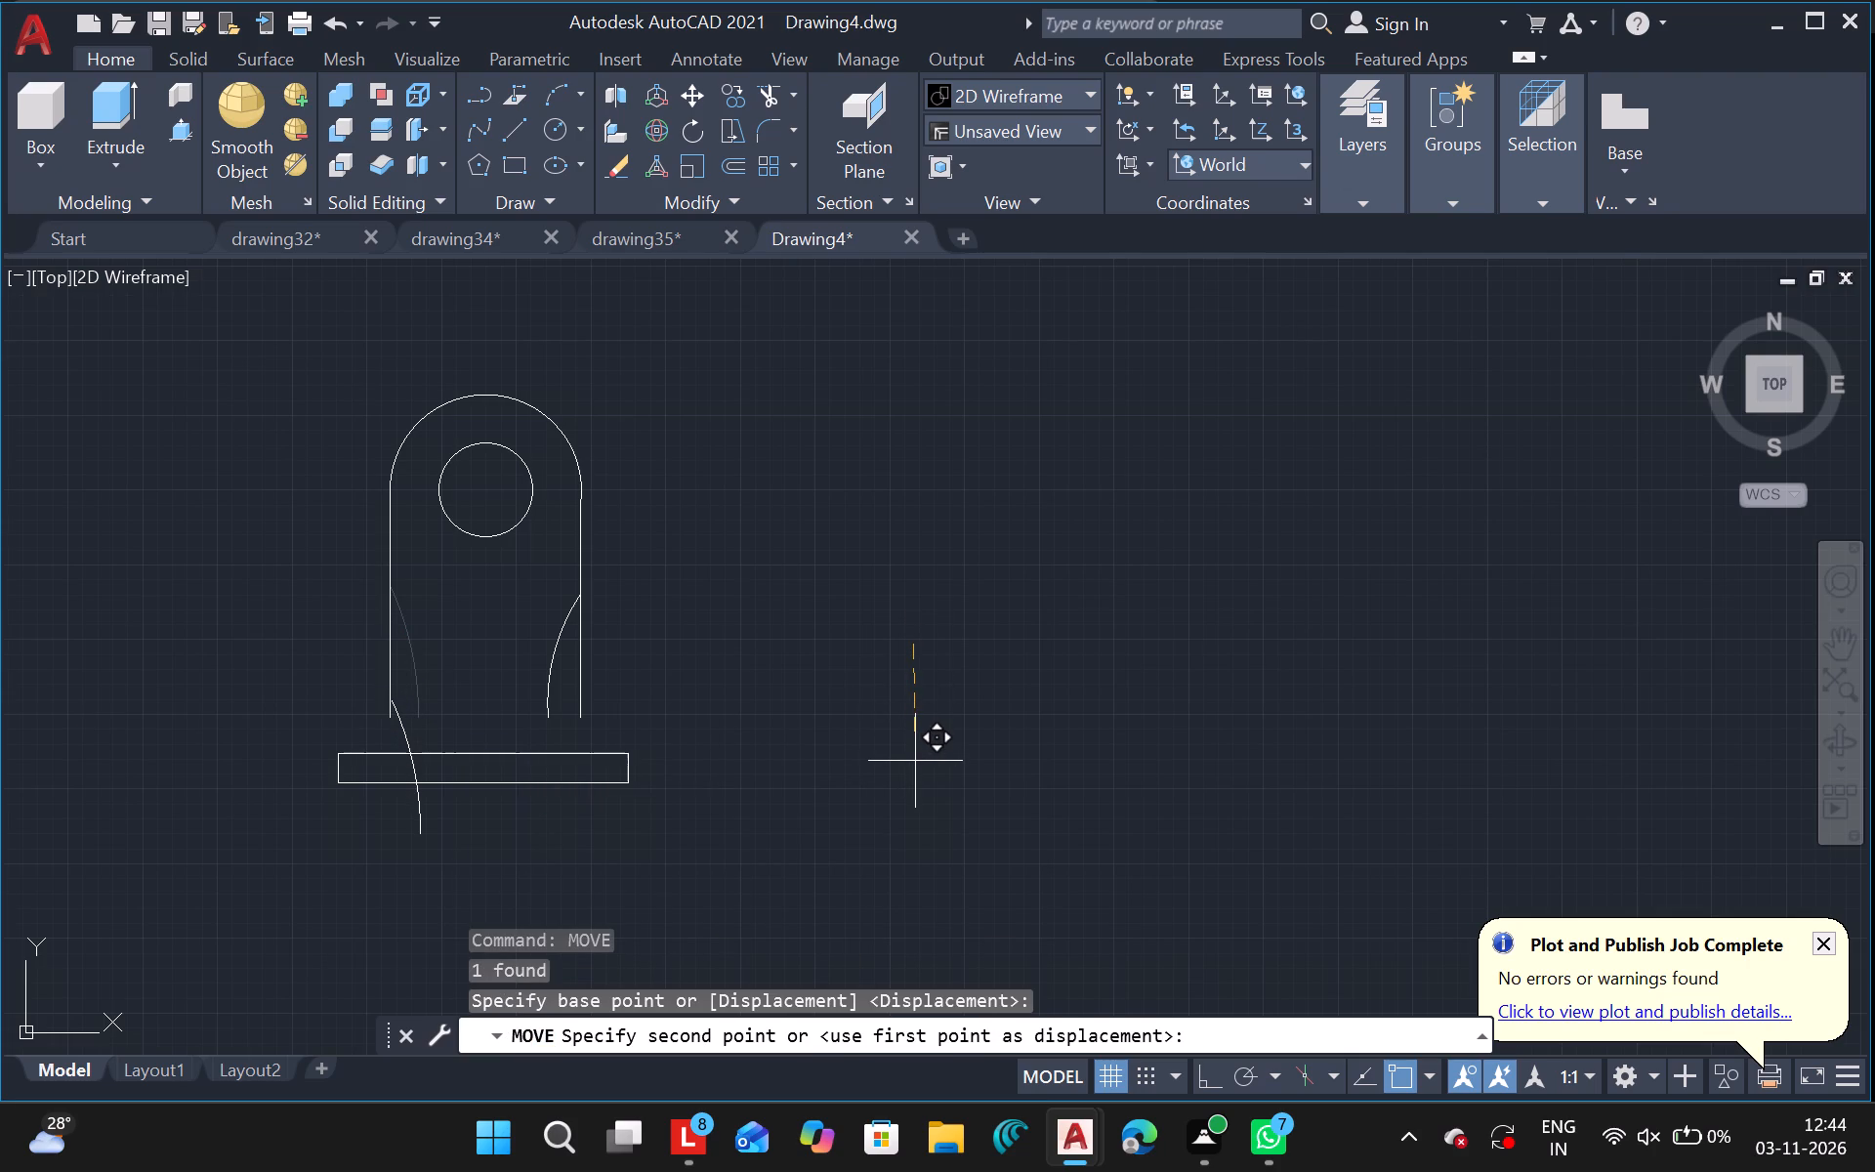
{"action": "left_click_drag", "start_coordinate": [915, 761], "coordinate": [918, 759]}
{"action": "left_click_drag", "start_coordinate": [918, 759], "coordinate": [918, 763]}
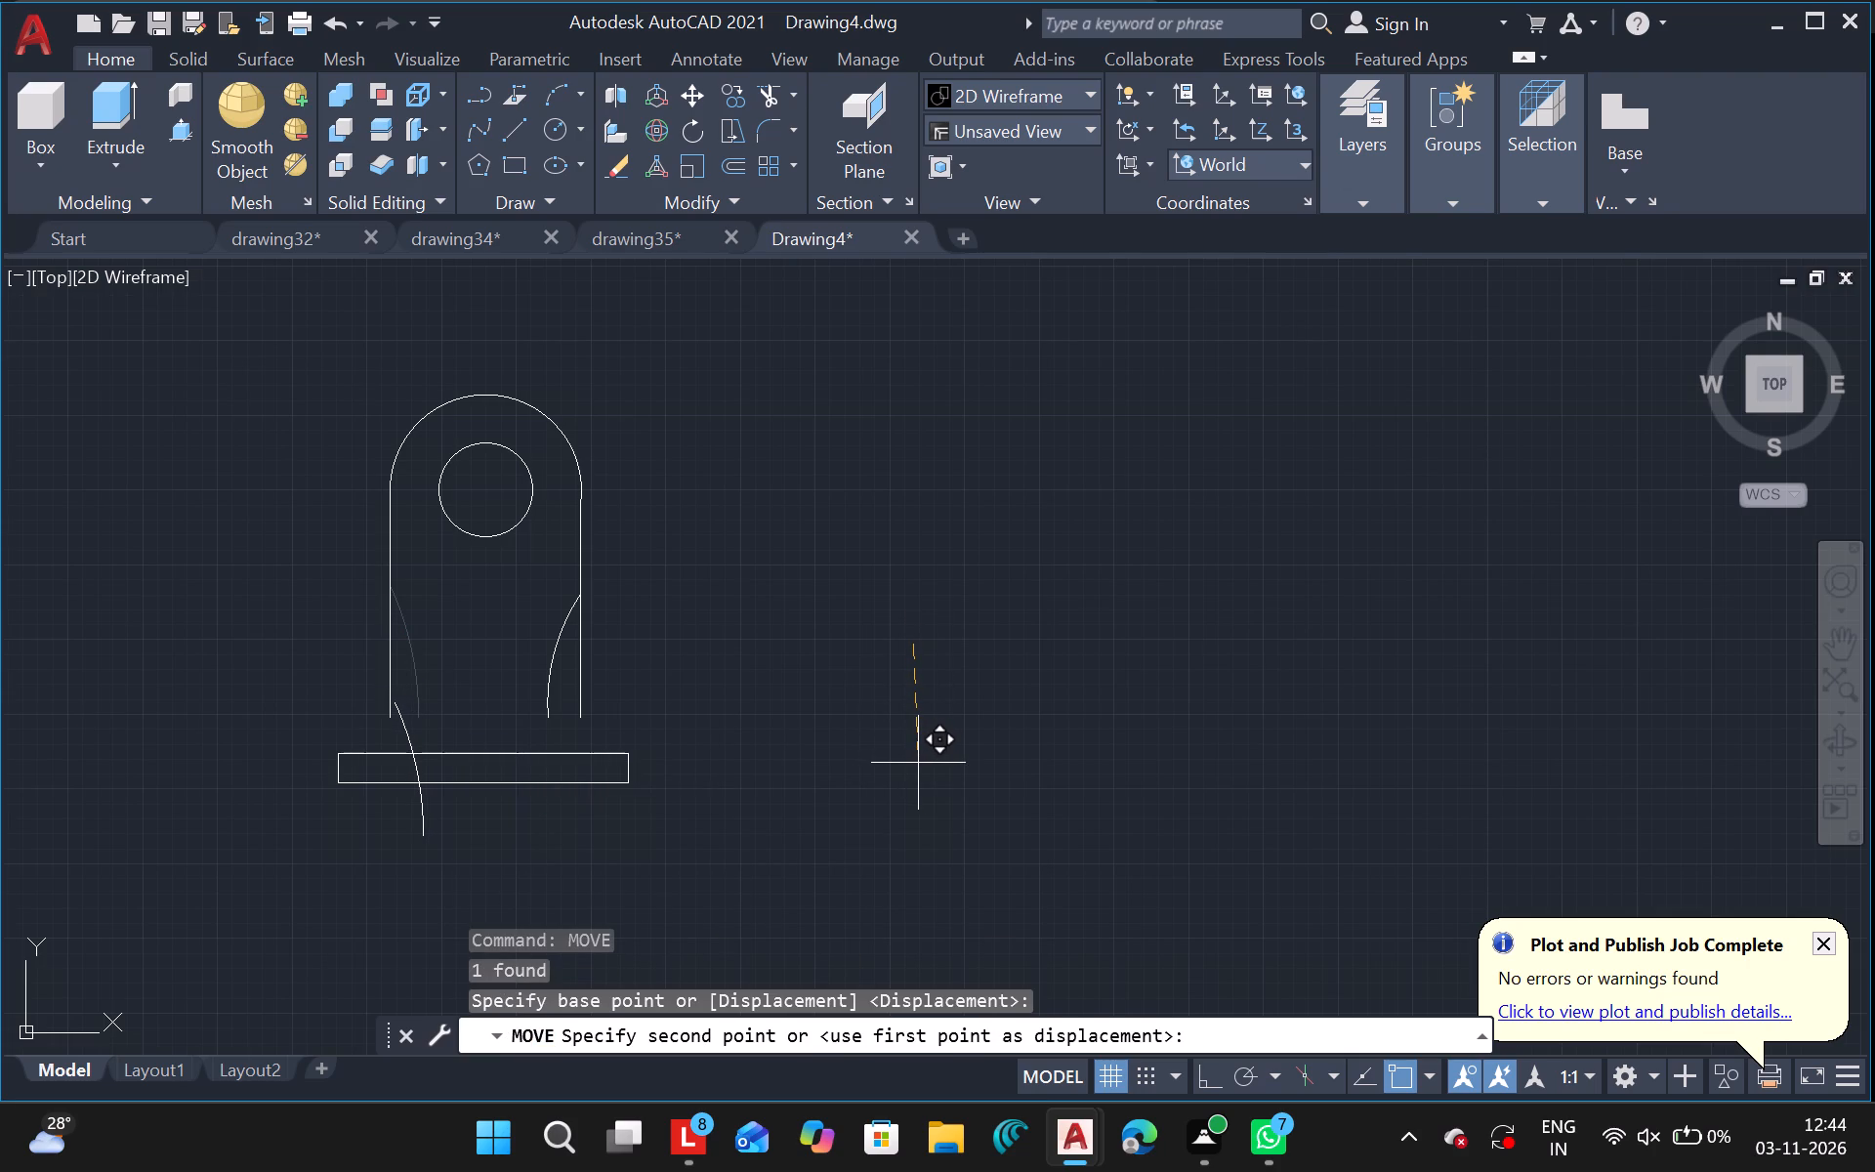
{"action": "left_click_drag", "start_coordinate": [918, 763], "coordinate": [915, 738]}
{"action": "left_click", "coordinate": [915, 738]}
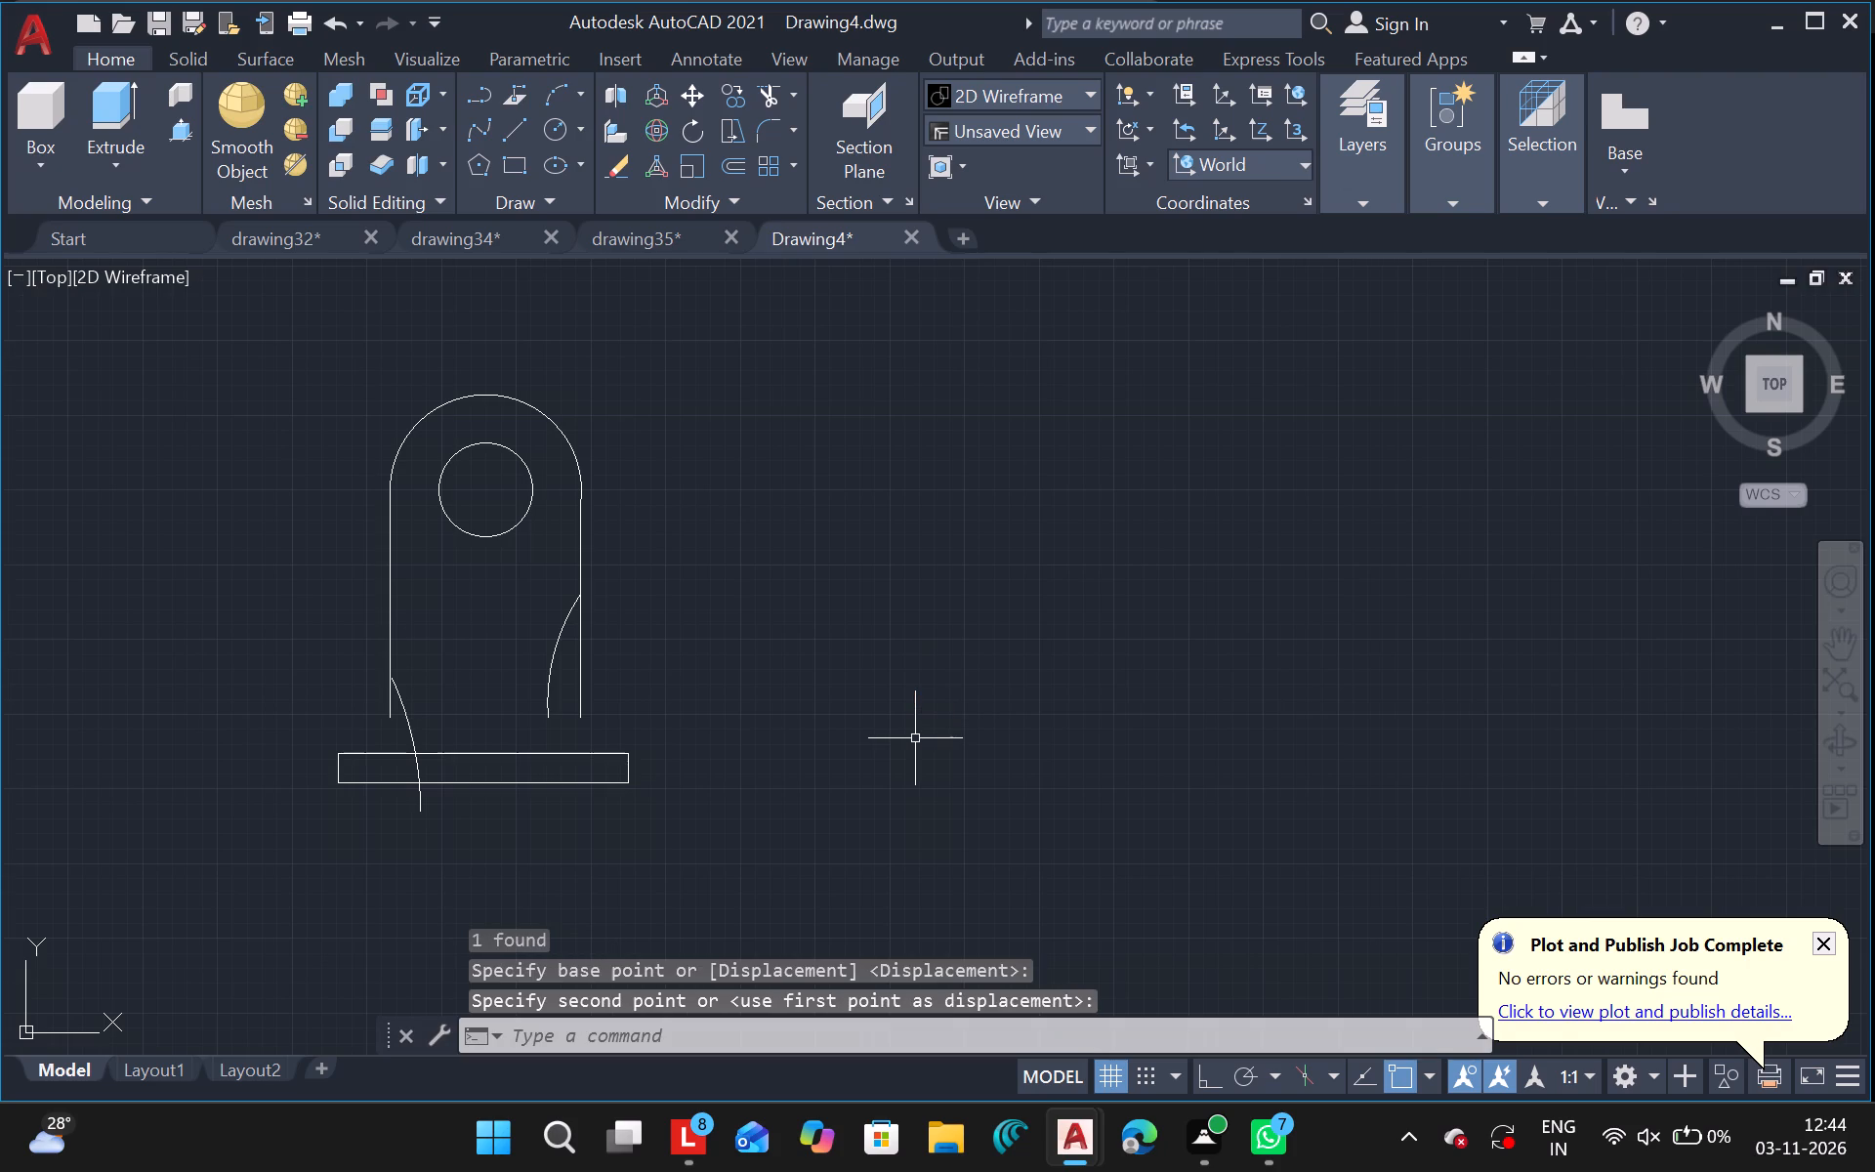
Move the right arc straight down so it crosses the base and its upper end meets the lengthened right side.
{"action": "left_click", "coordinate": [551, 692]}
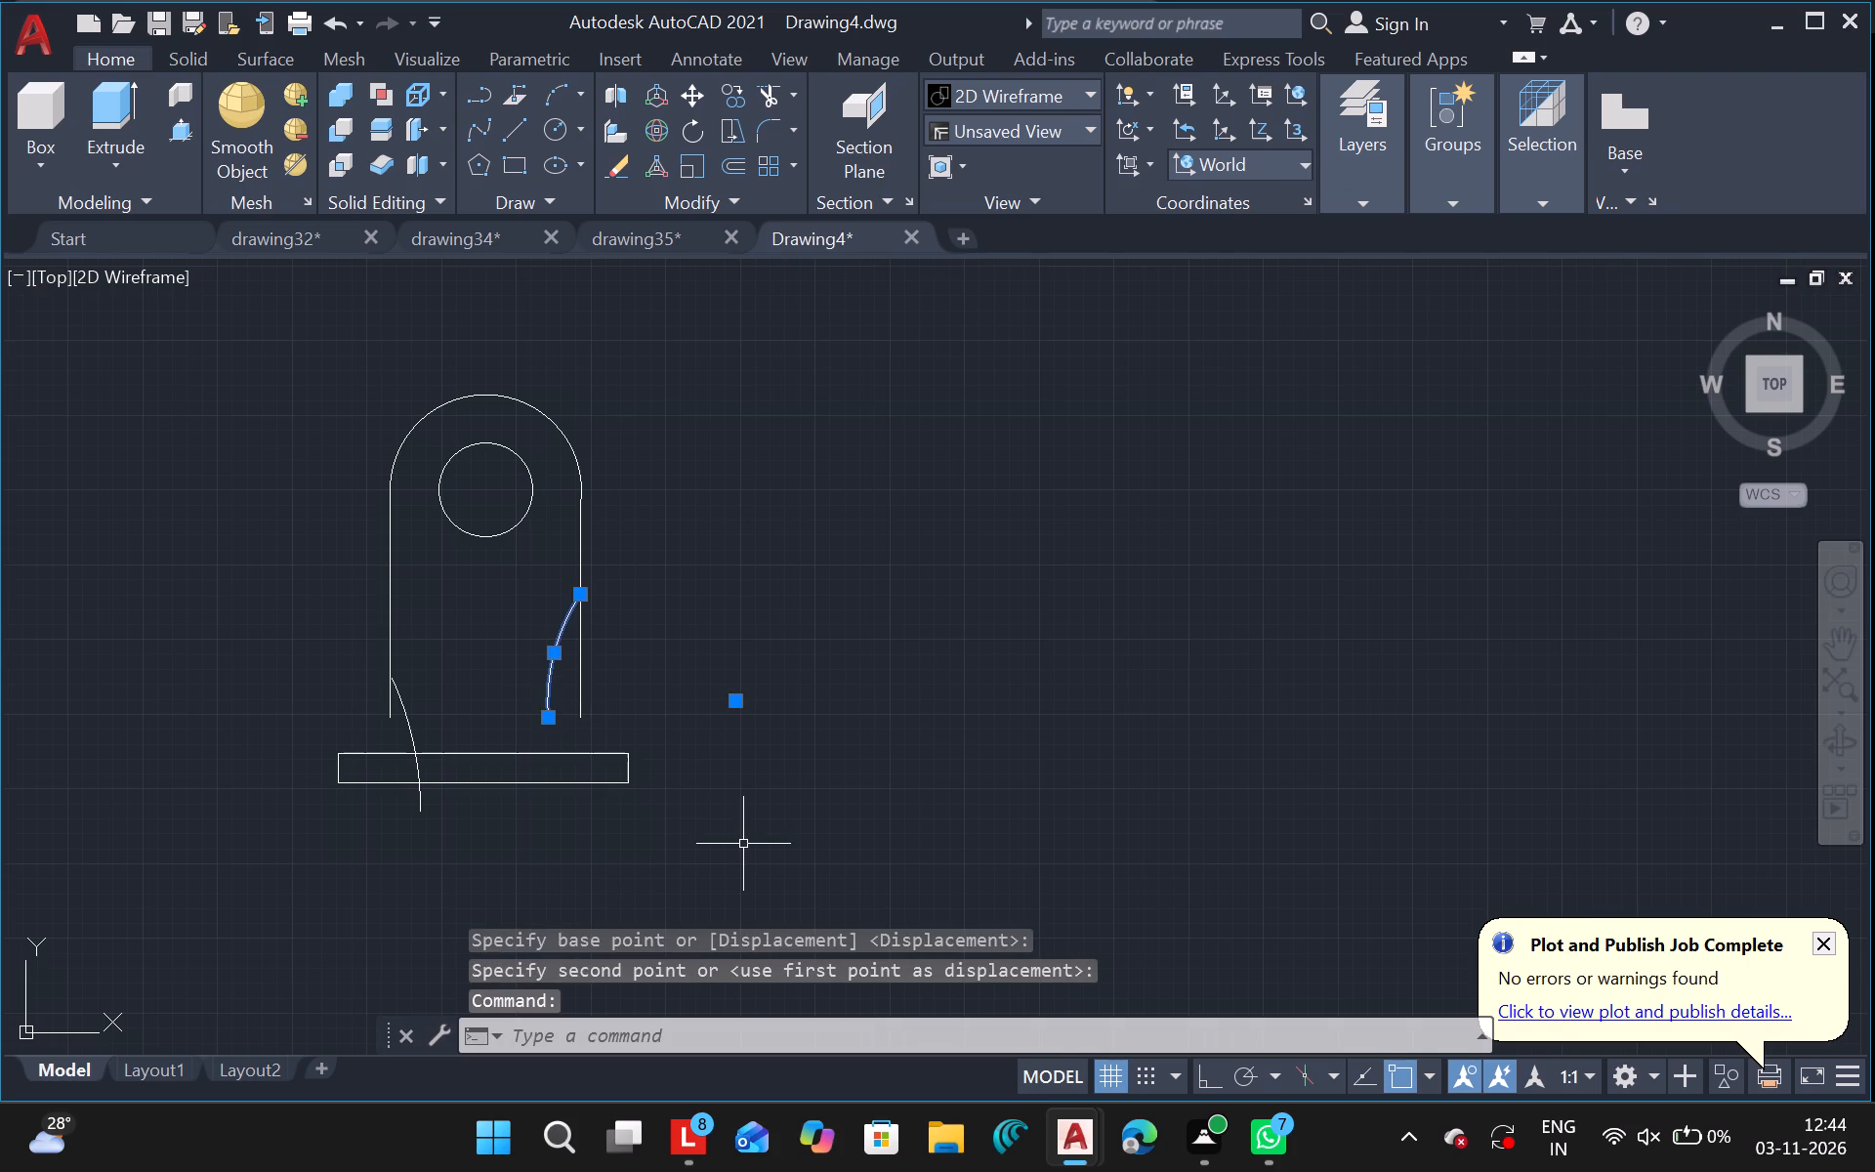
{"action": "type", "text": "mo"}
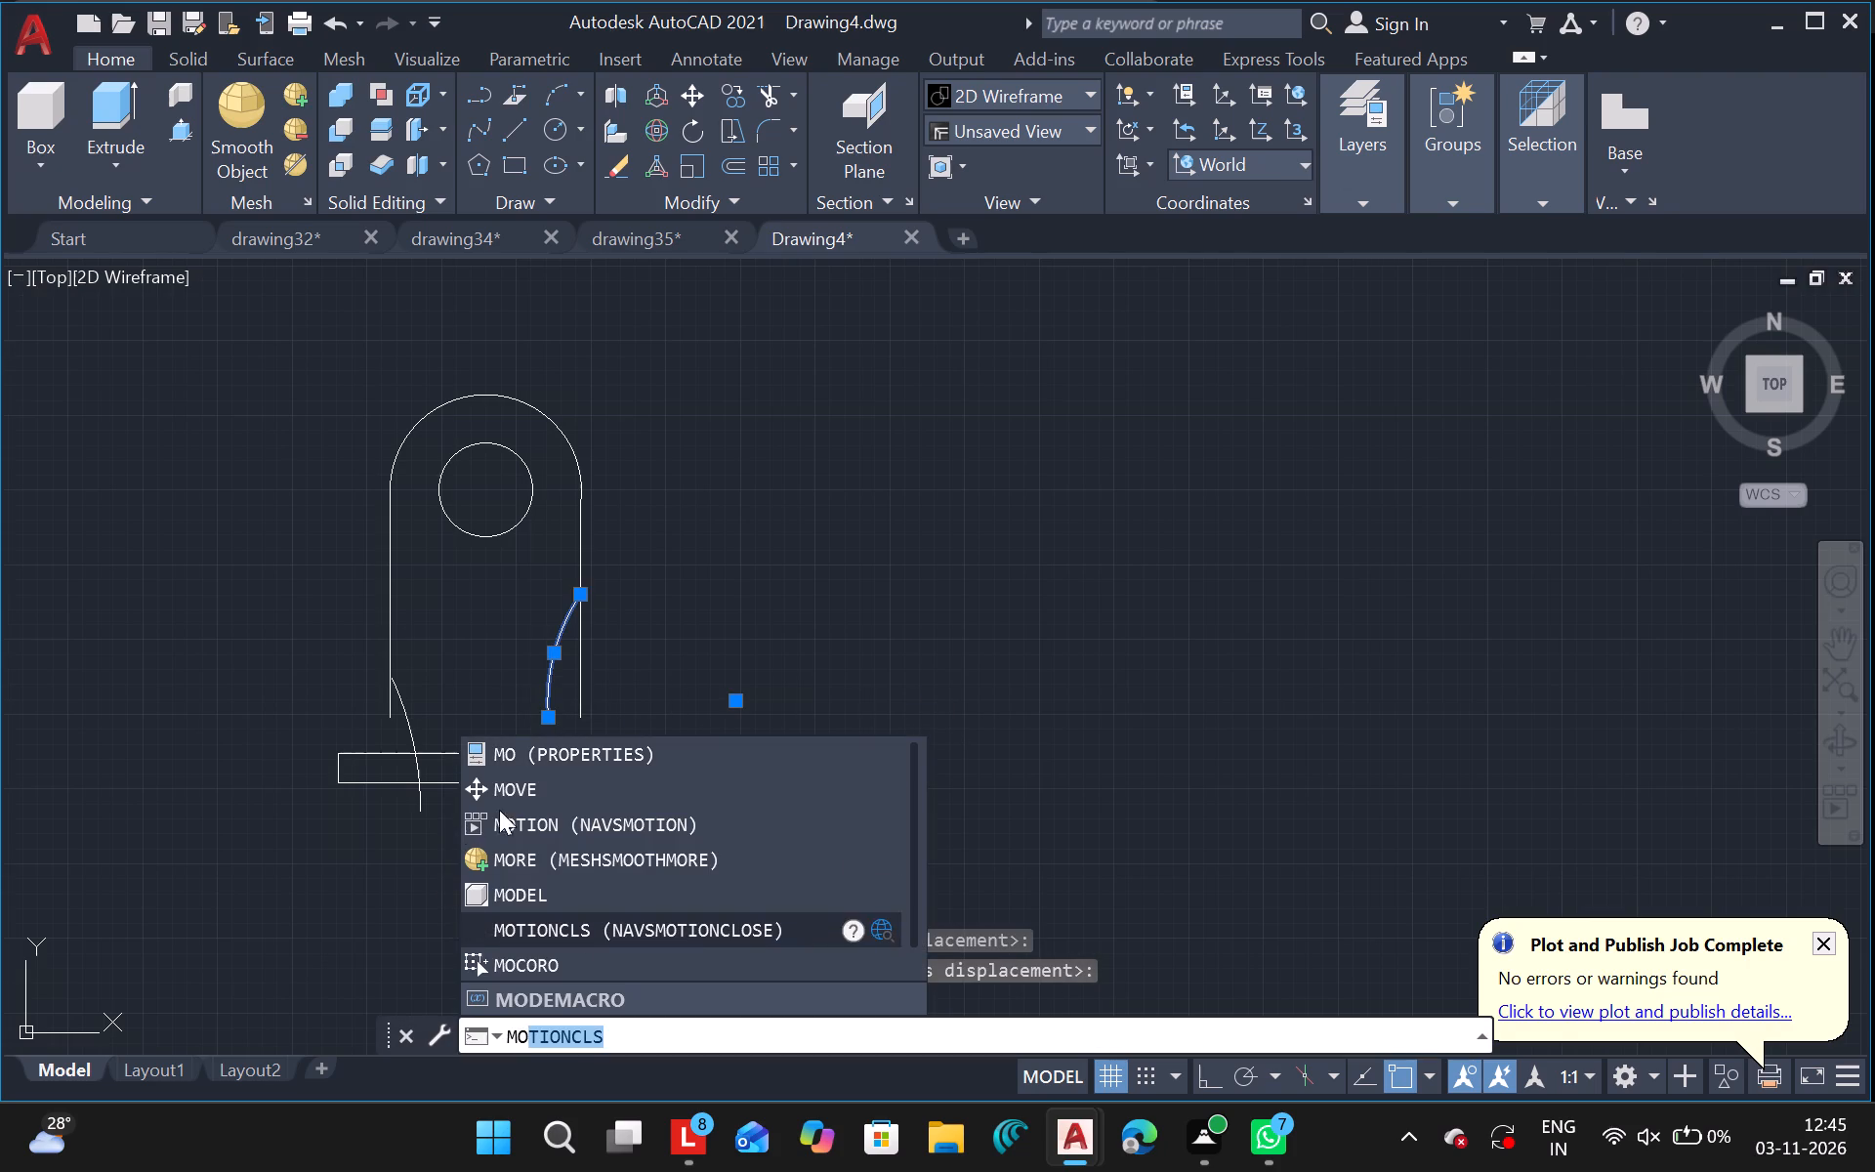
{"action": "left_click", "coordinate": [519, 784]}
{"action": "left_click_drag", "start_coordinate": [1046, 442], "coordinate": [1030, 512]}
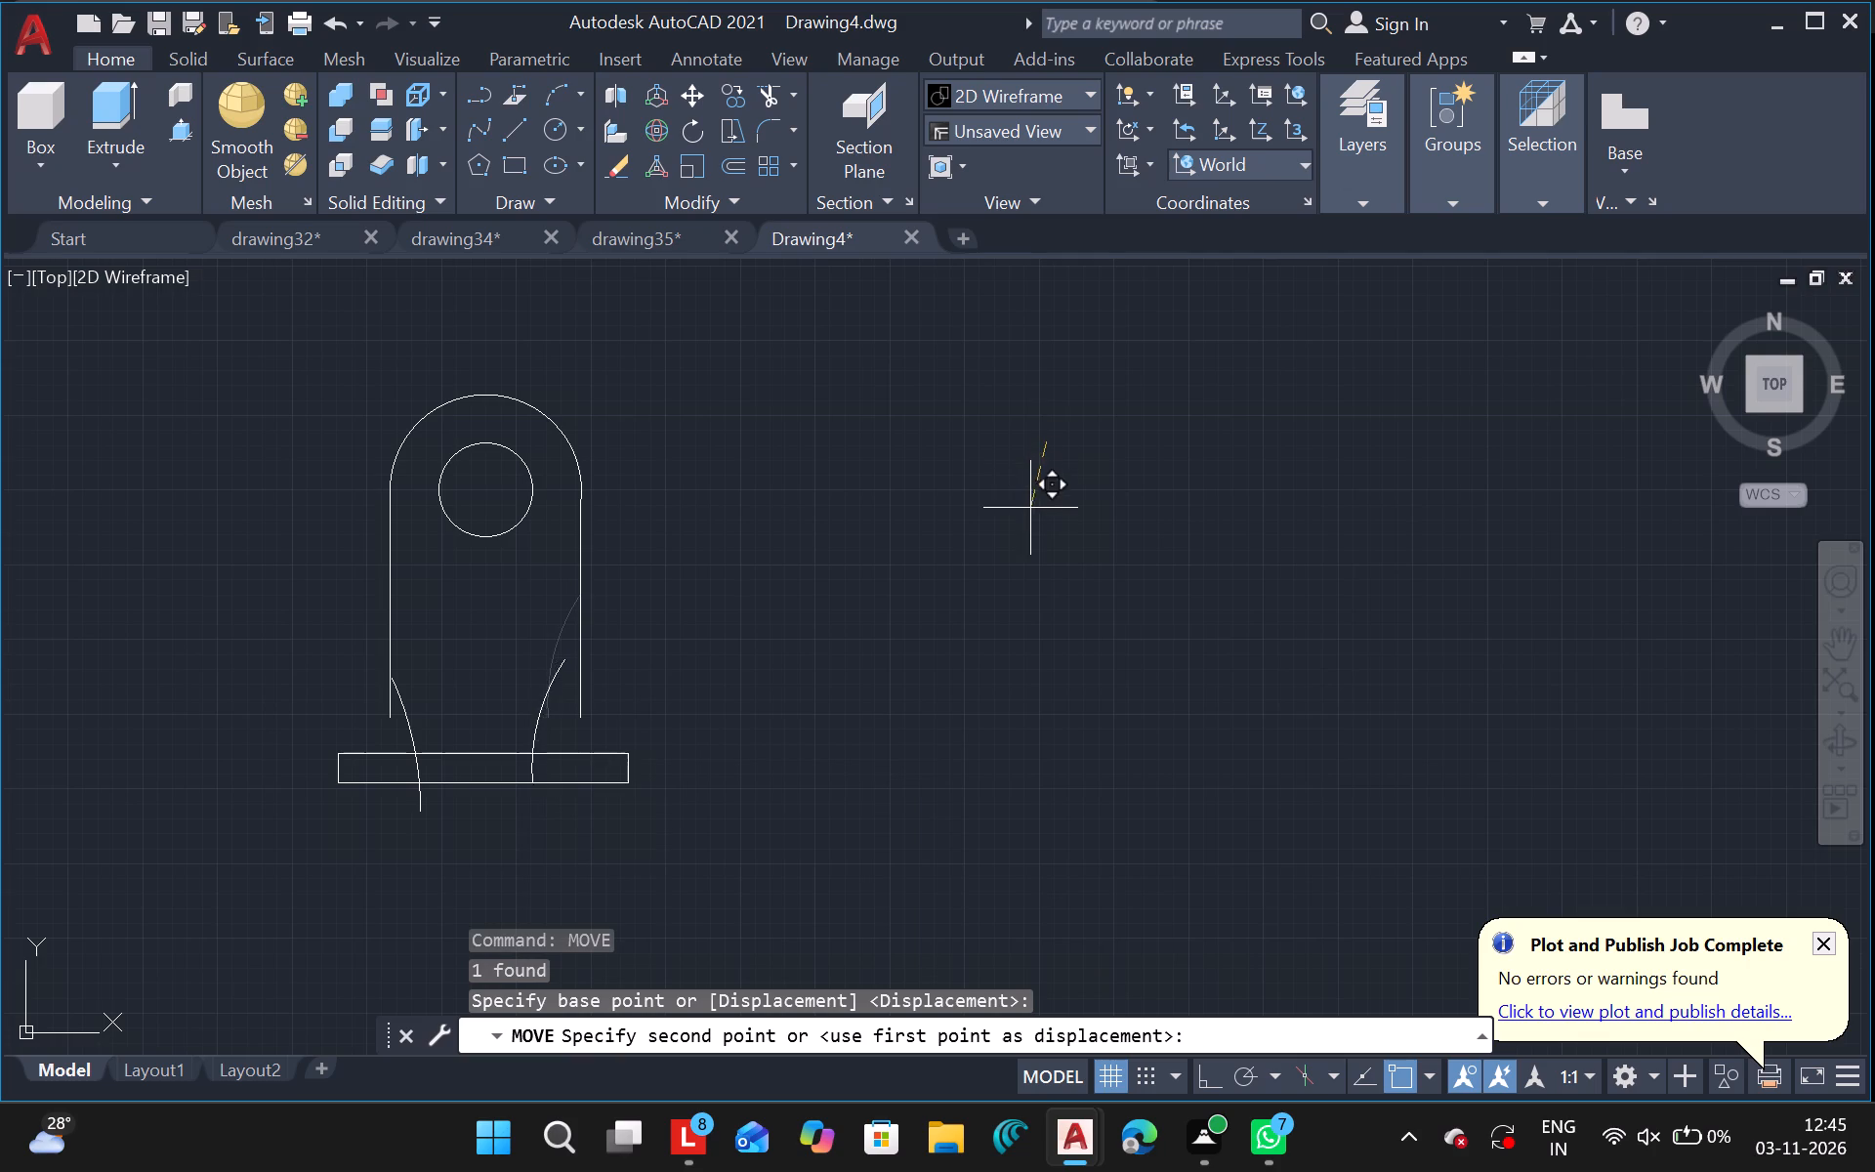
{"action": "left_click_drag", "start_coordinate": [1030, 512], "coordinate": [1047, 518]}
{"action": "left_click", "coordinate": [1047, 518]}
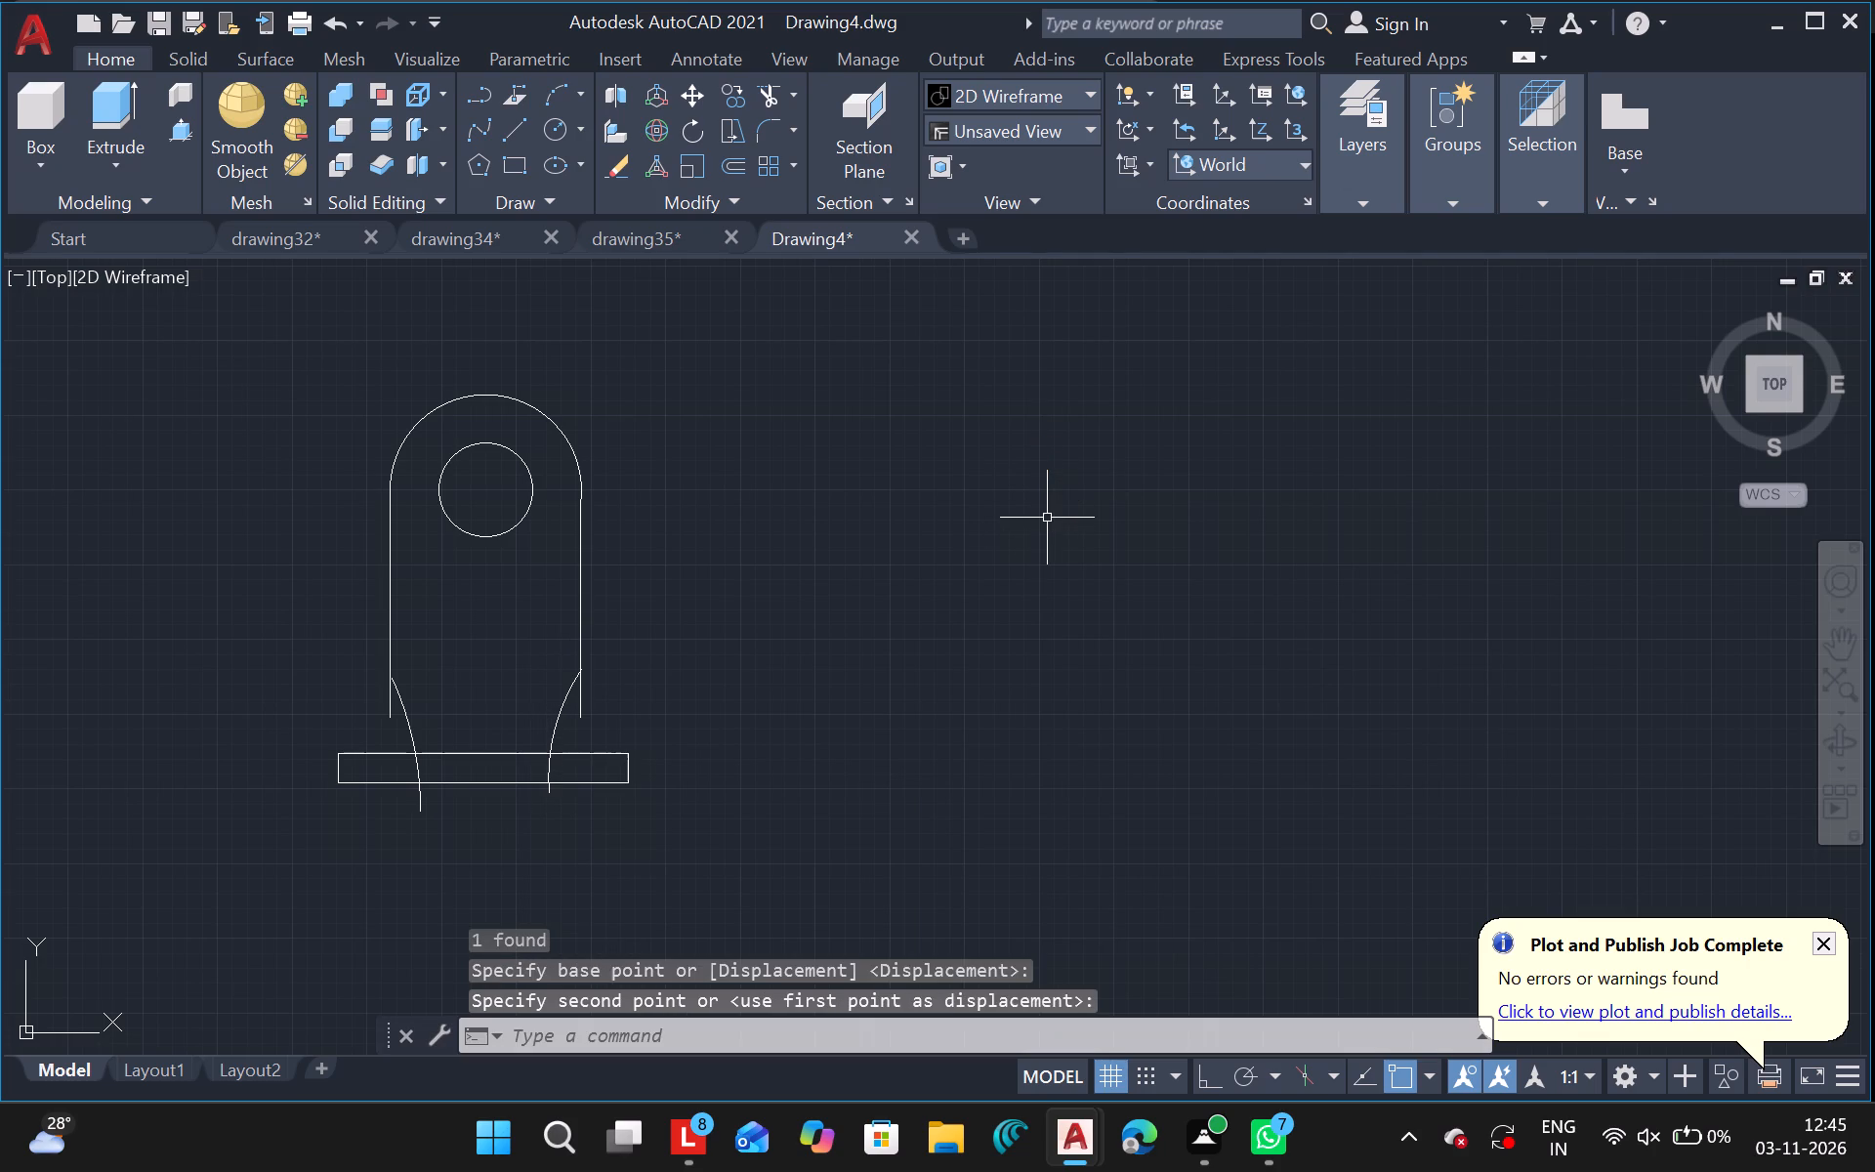
Trim away the body's right side line below the right arc's upper end.
{"action": "type", "text": "tr"}
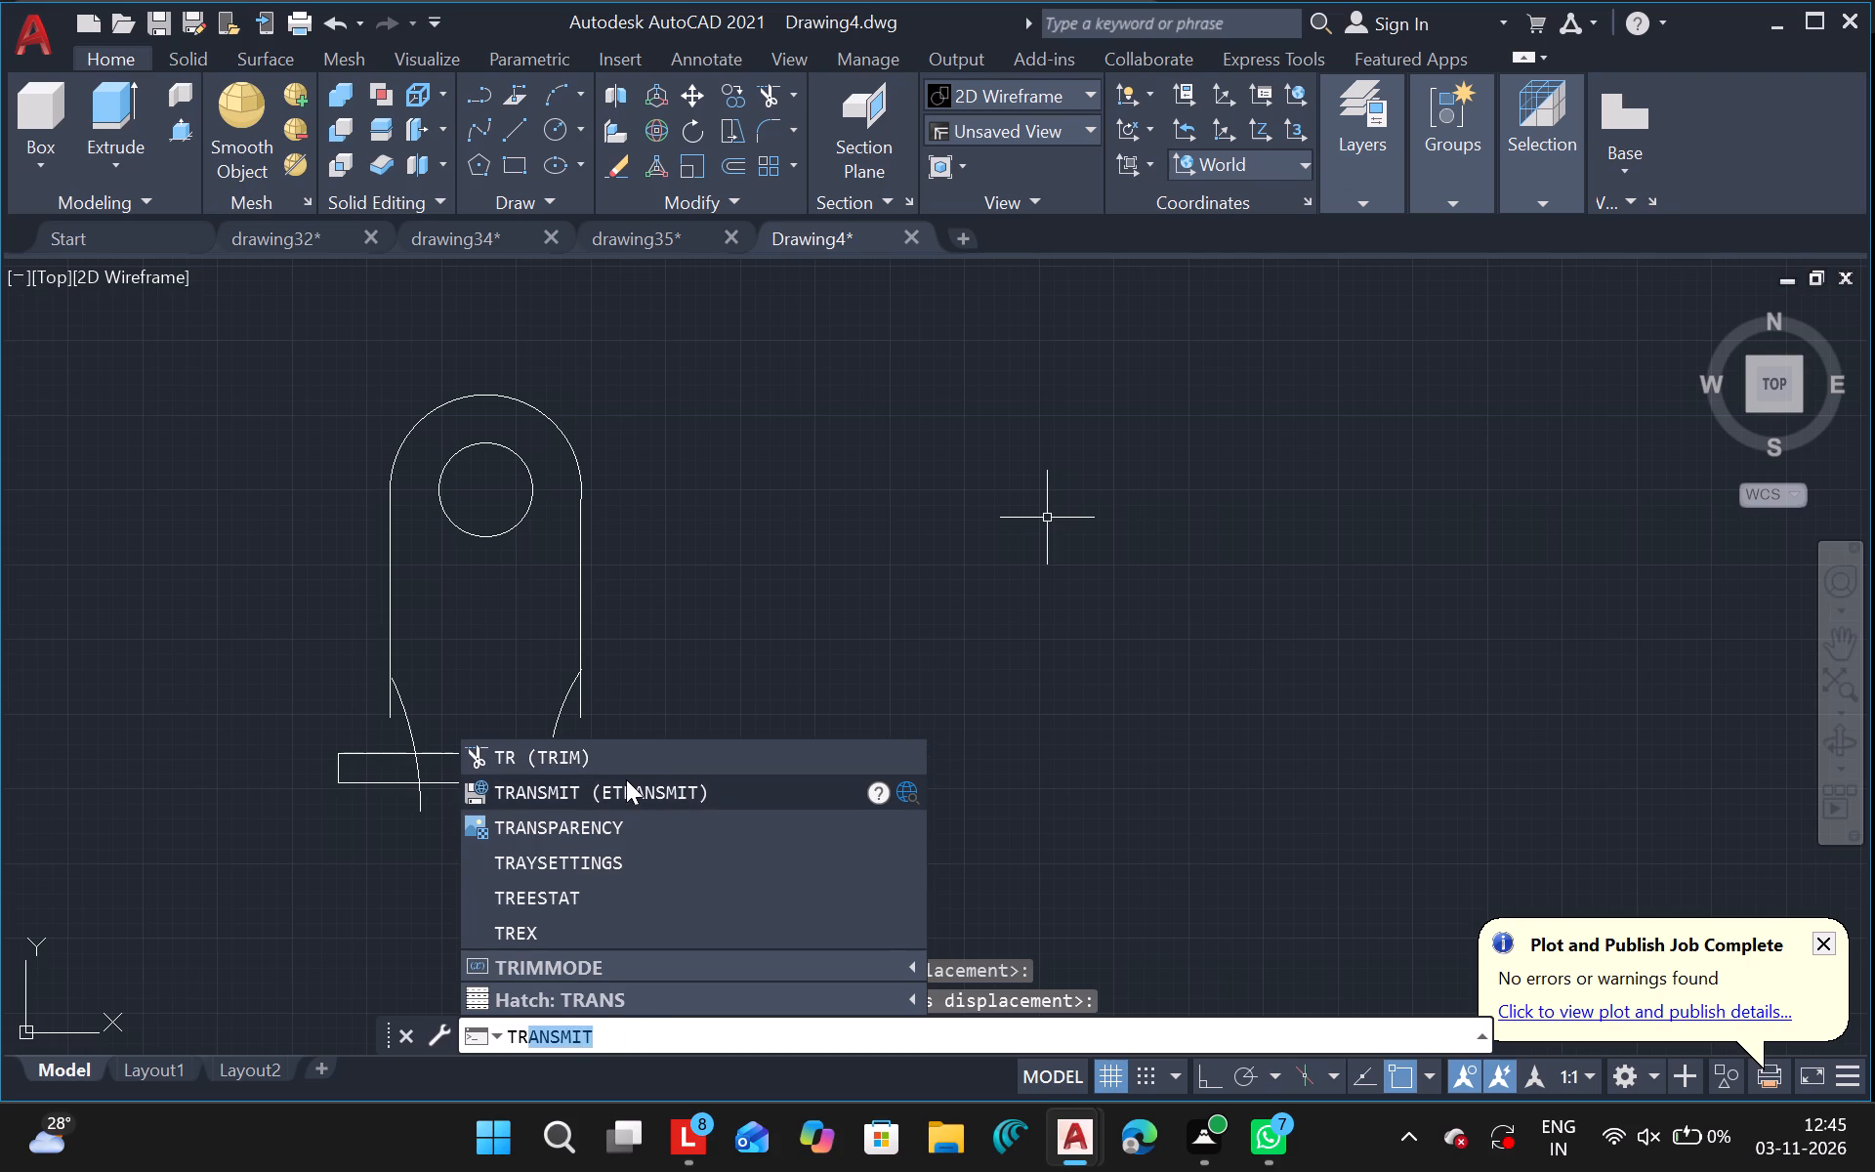
{"action": "left_click", "coordinate": [580, 766]}
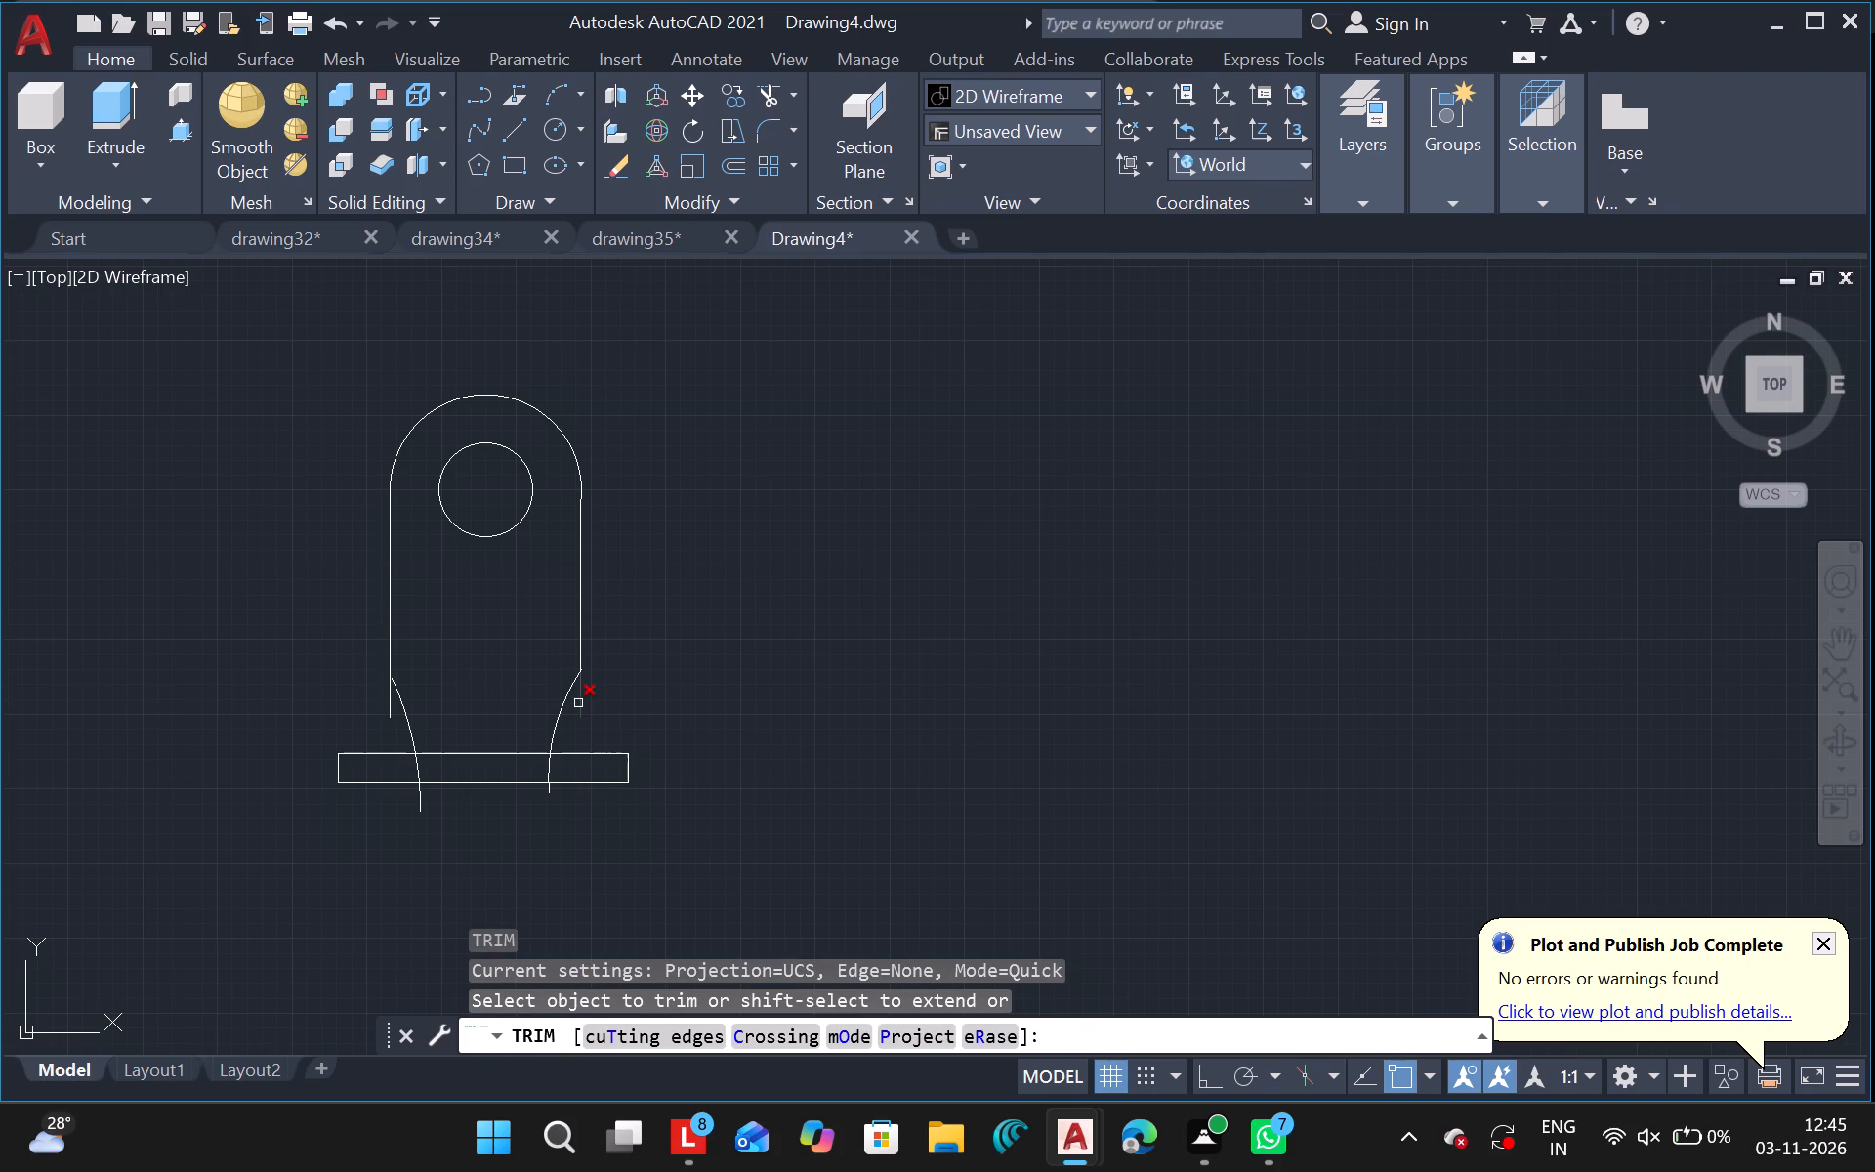
{"action": "left_click_drag", "start_coordinate": [578, 703], "coordinate": [382, 710]}
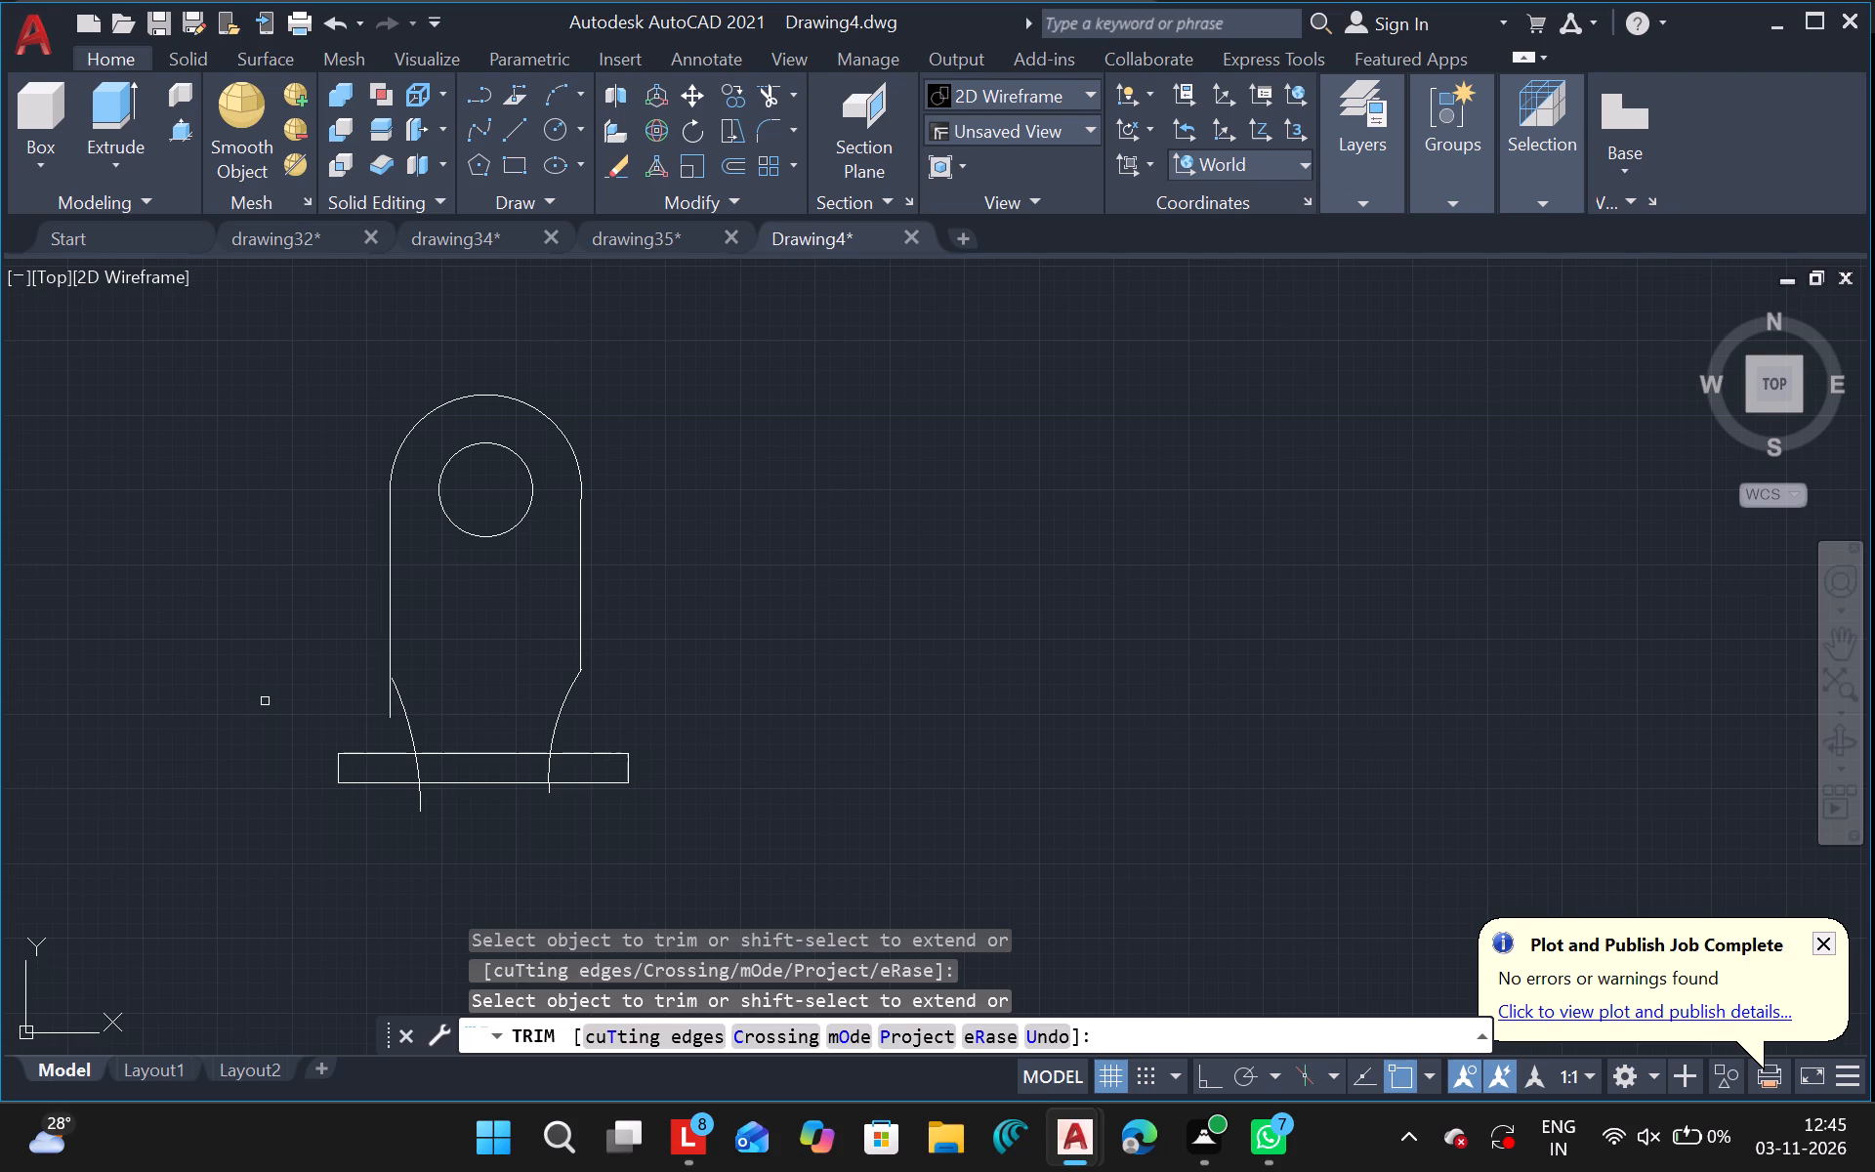
{"action": "key", "text": "Escape"}
Extend the upper end of the left arc to the body's left side line.
{"action": "type", "text": "tr"}
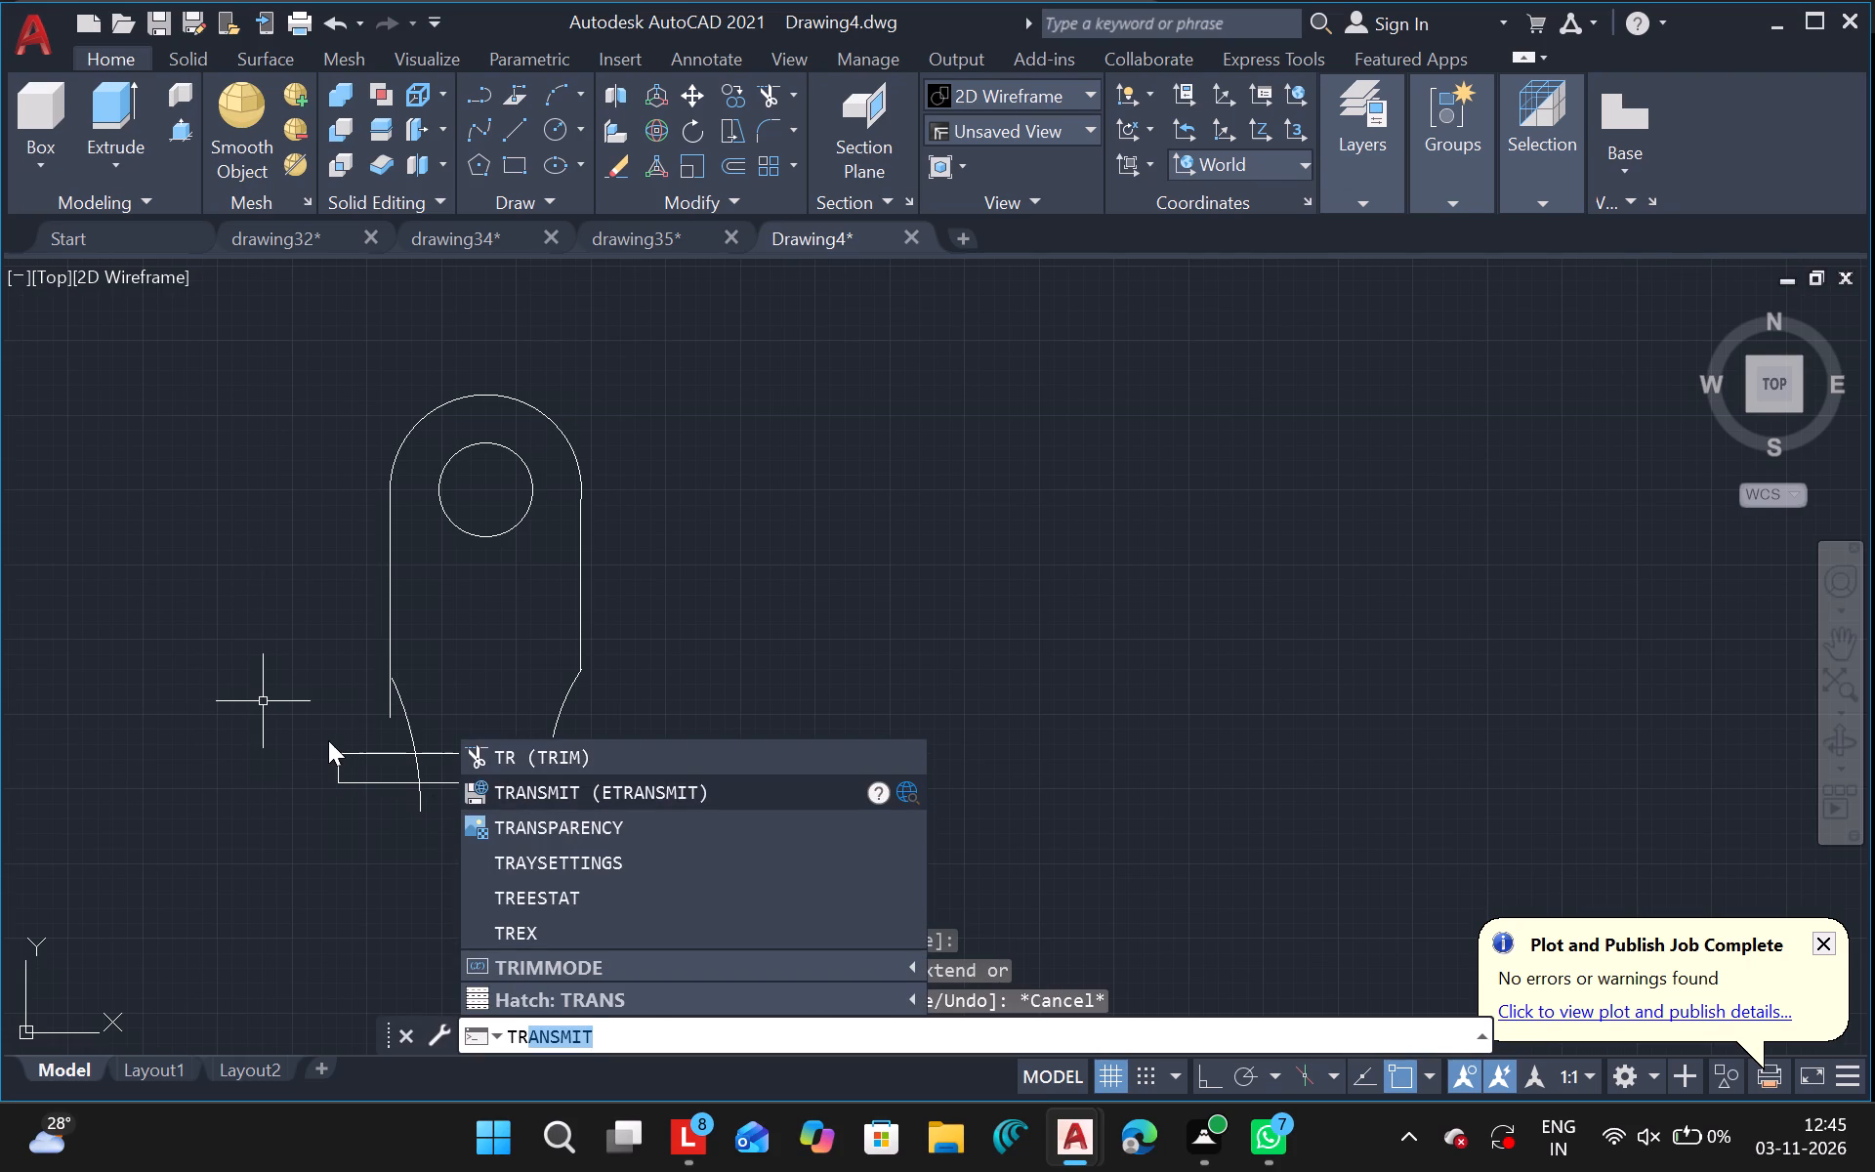
{"action": "key", "text": "BackSpace"}
{"action": "key", "text": "BackSpace"}
{"action": "key", "text": "BackSpace"}
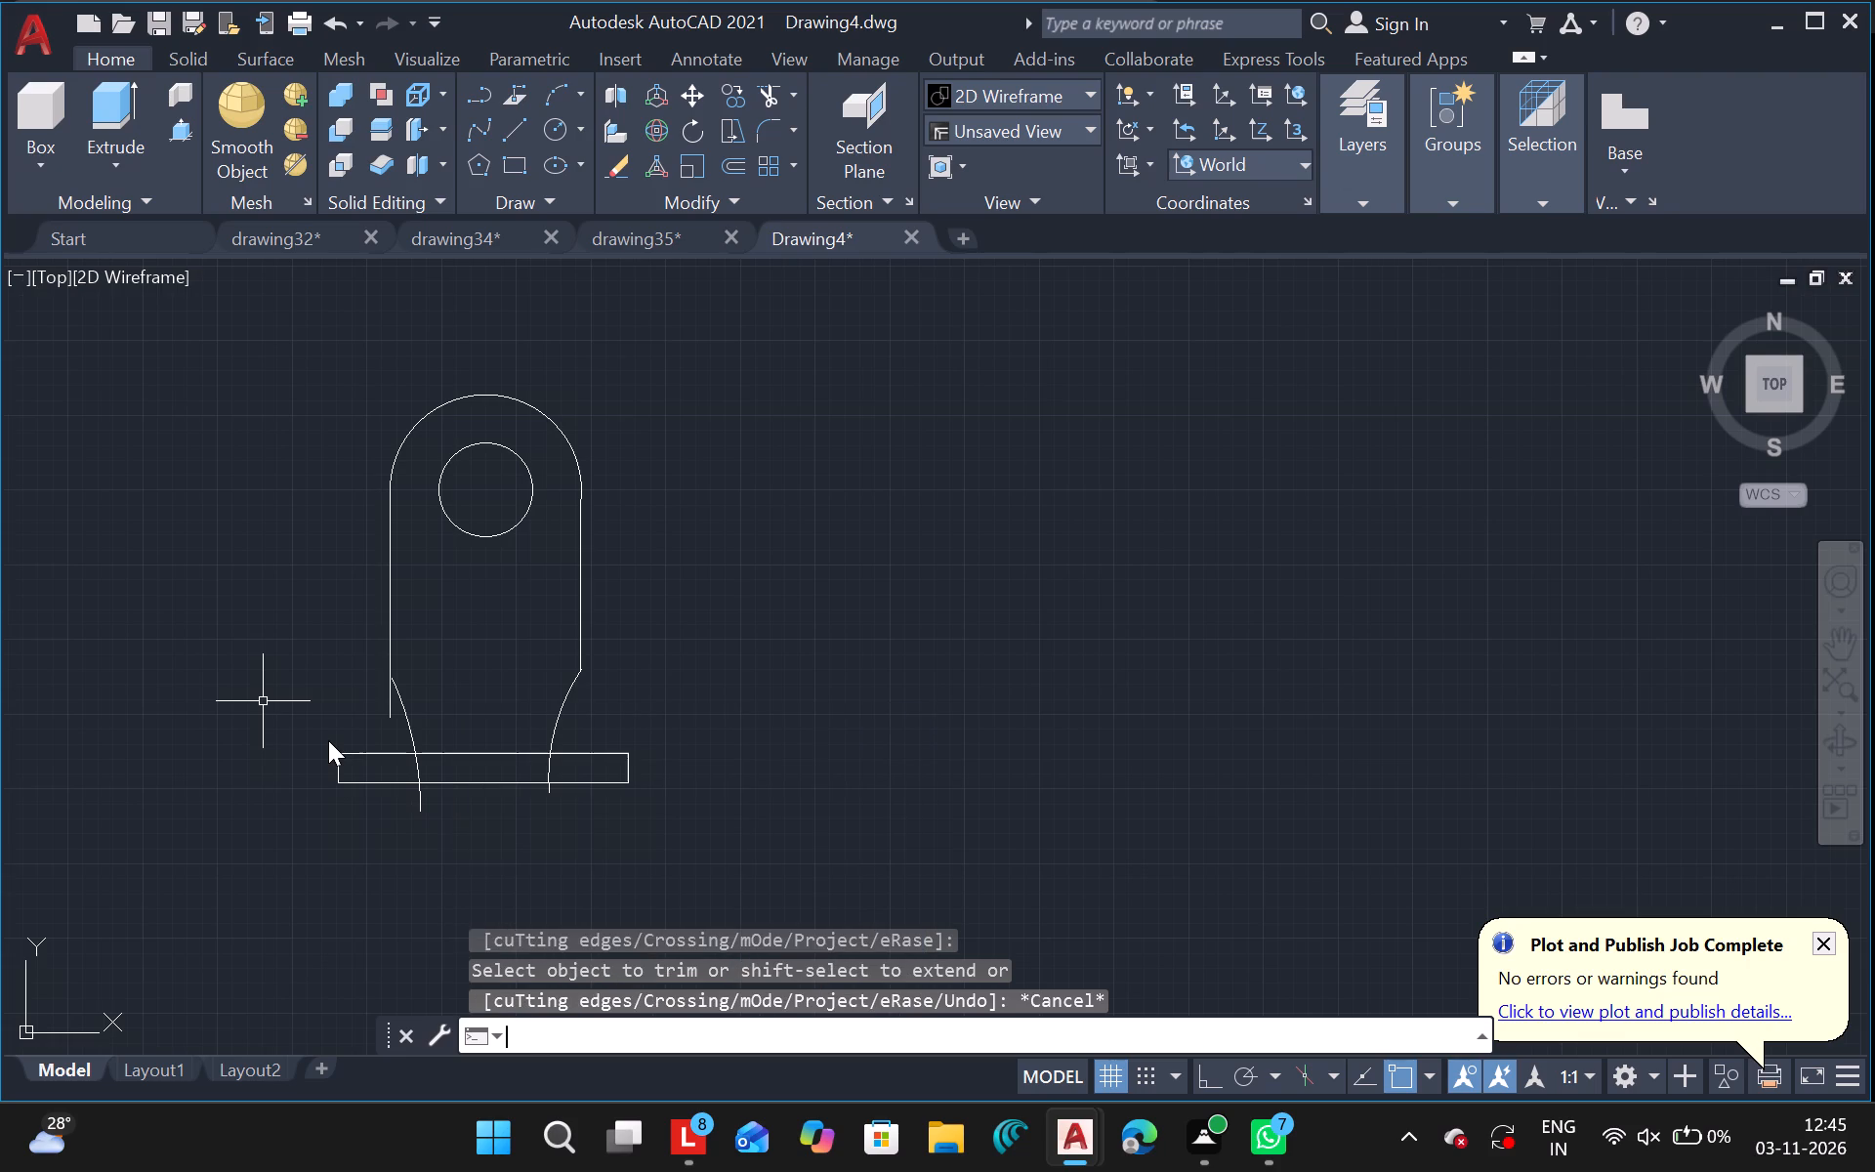
{"action": "type", "text": "ex"}
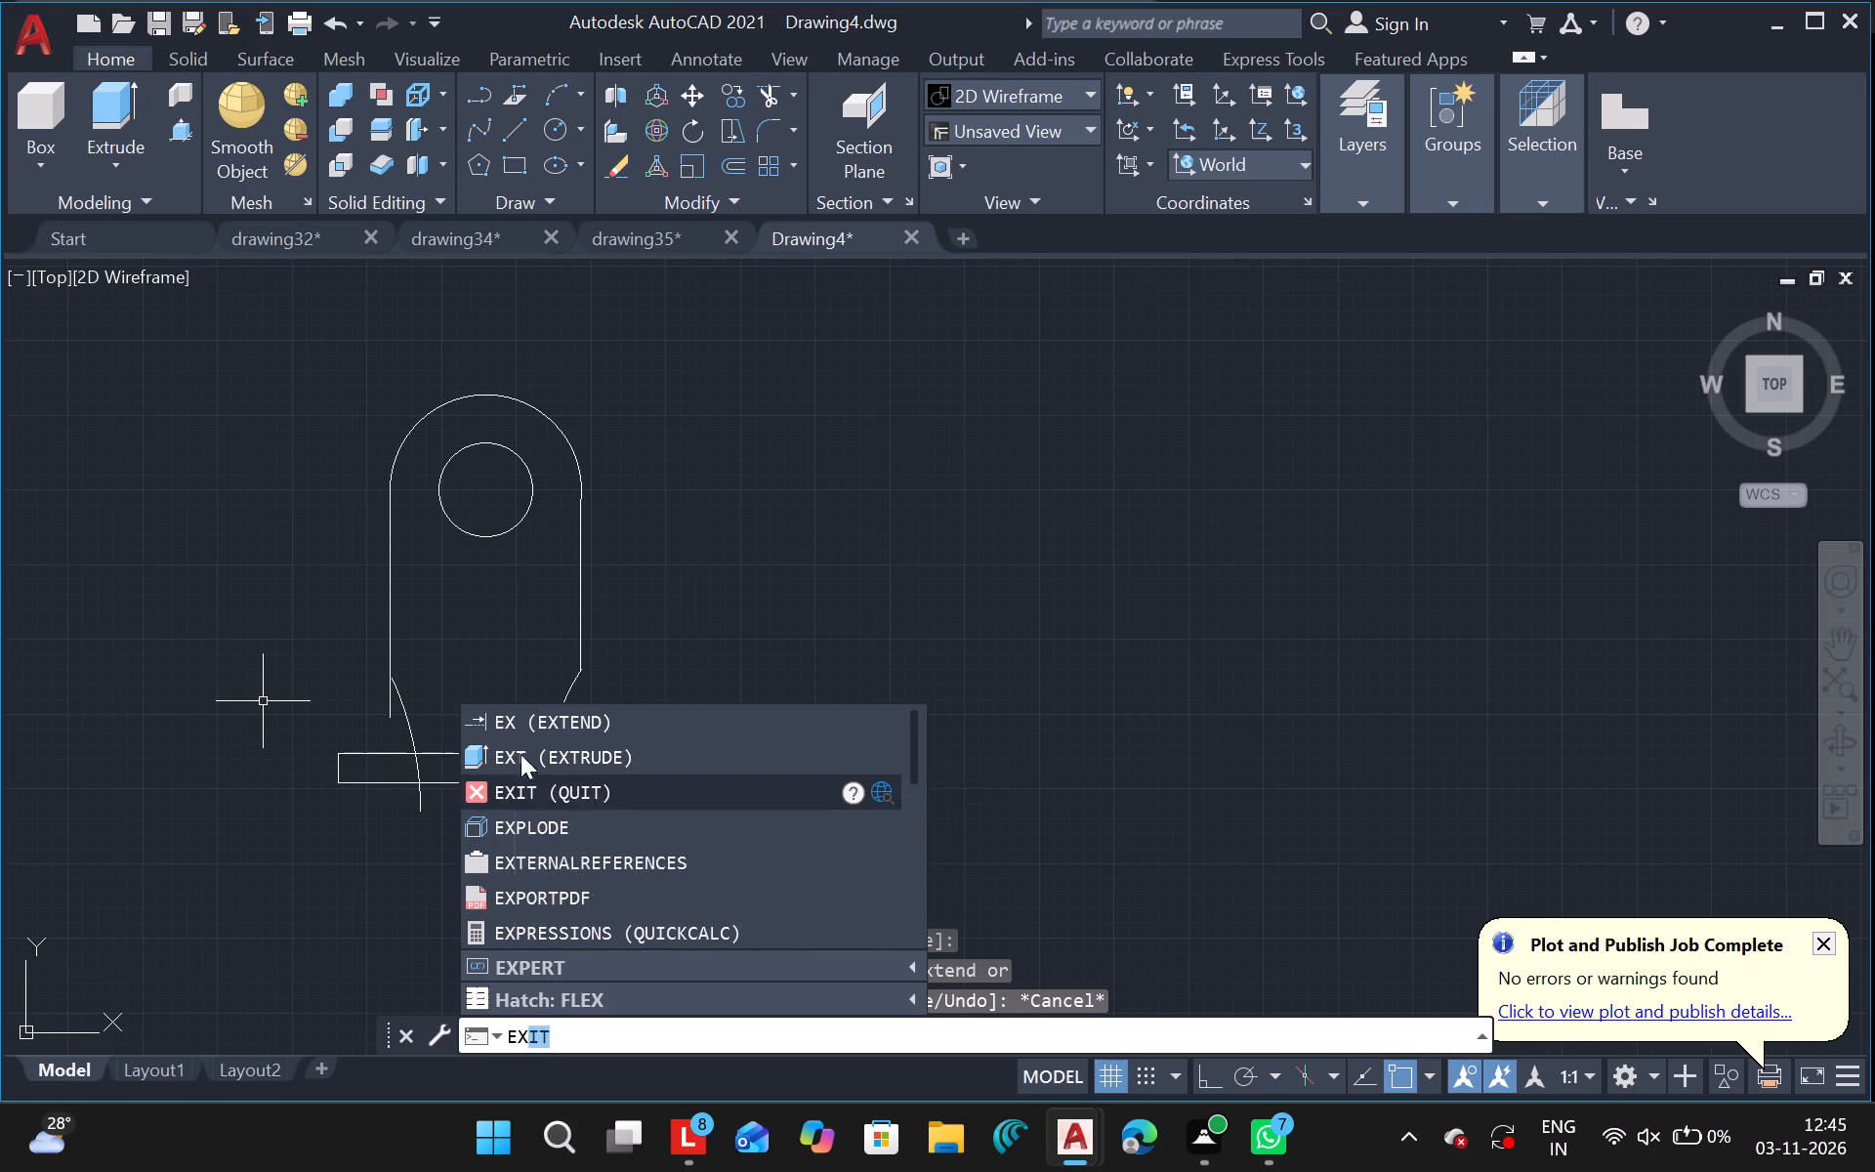
{"action": "left_click", "coordinate": [525, 726]}
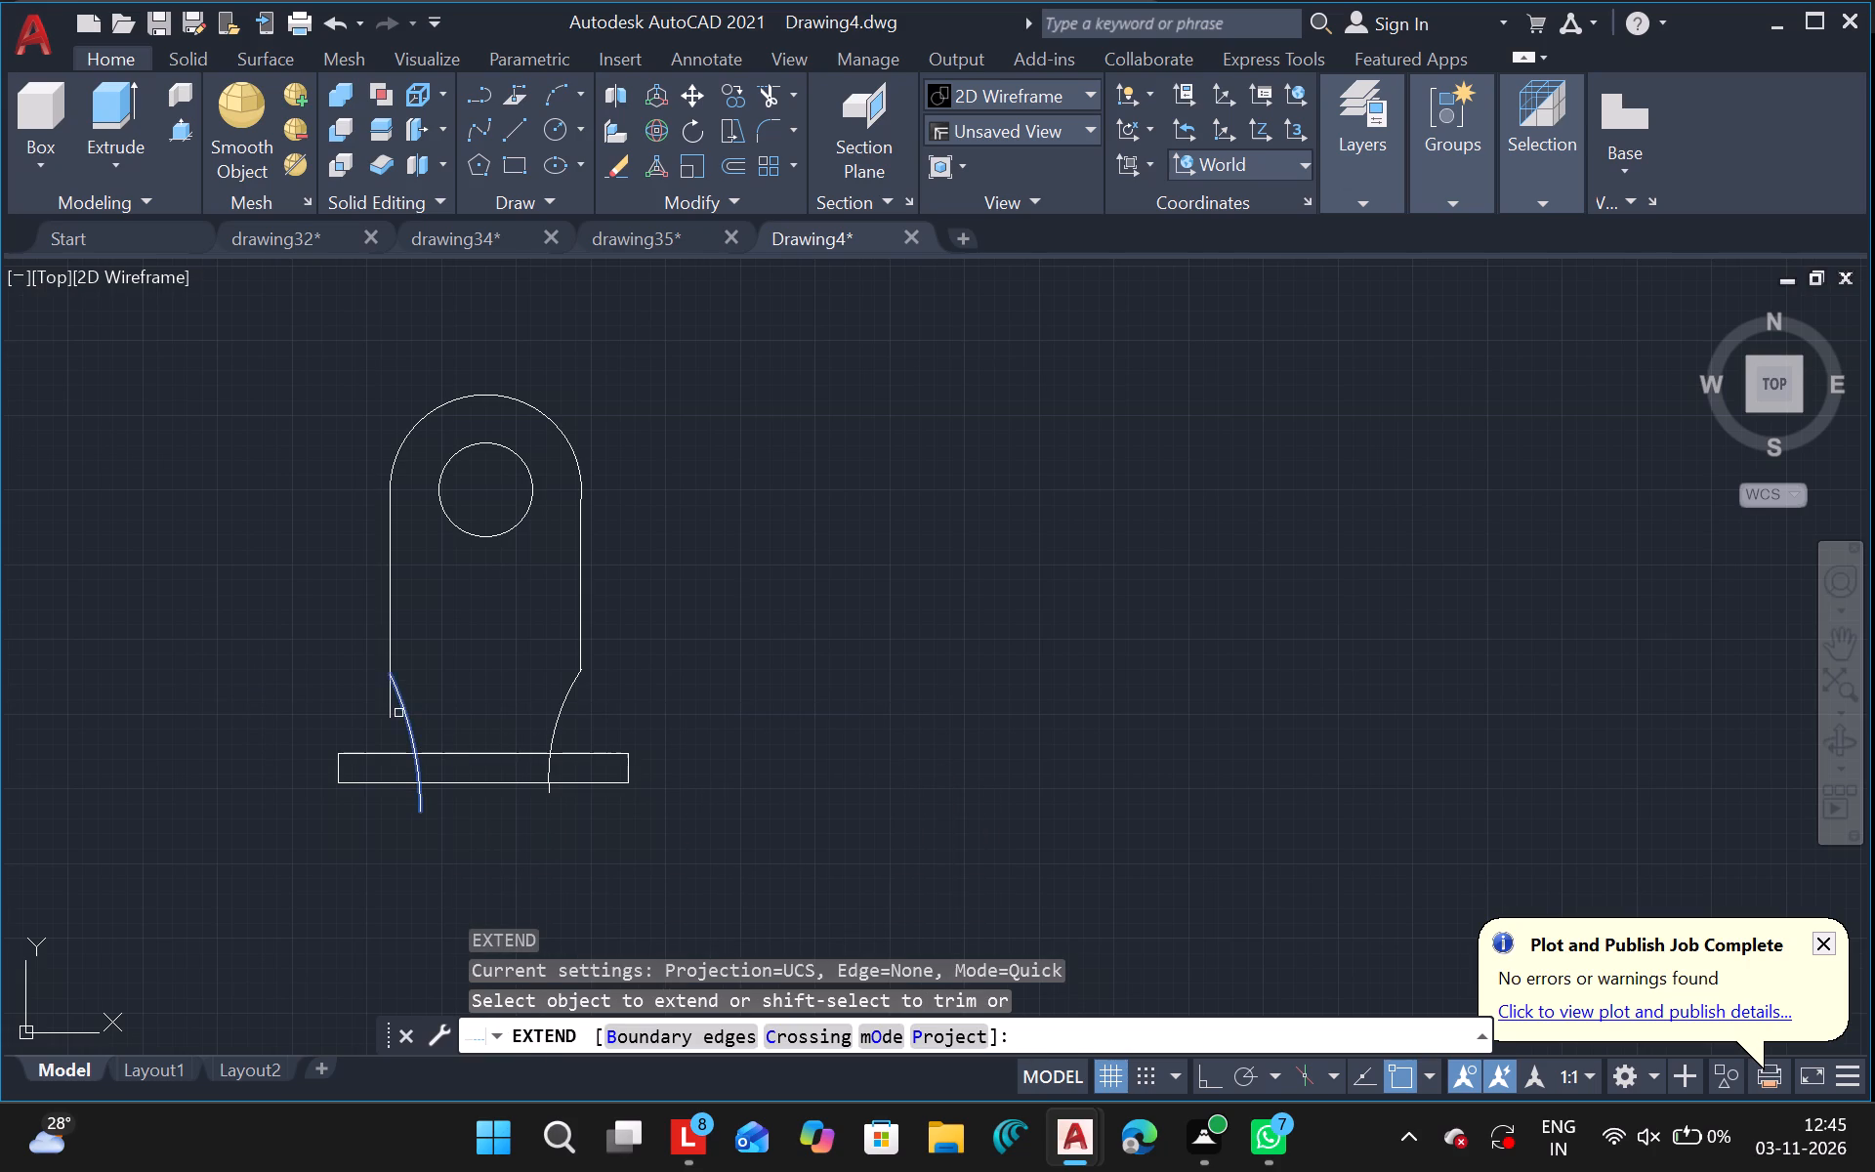
{"action": "left_click", "coordinate": [403, 707]}
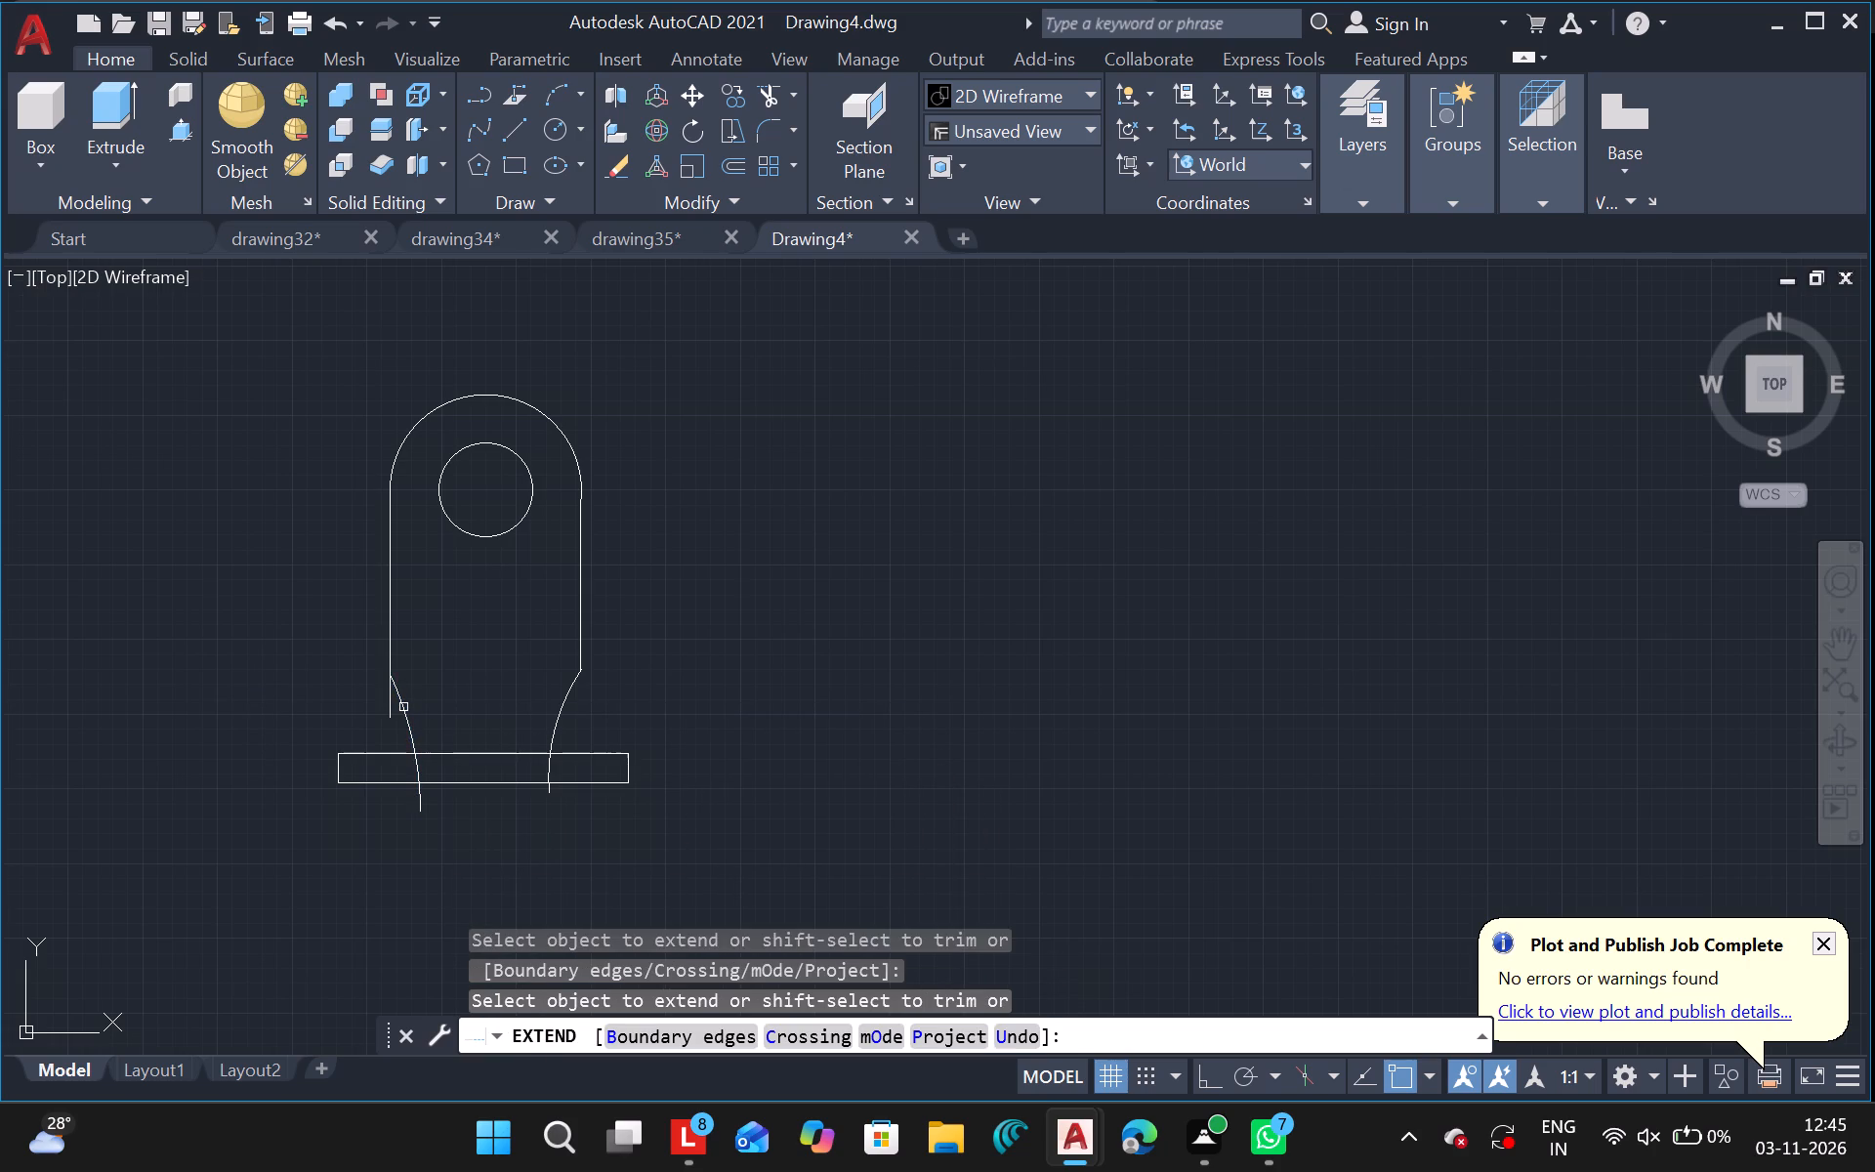
{"action": "key", "text": "Escape"}
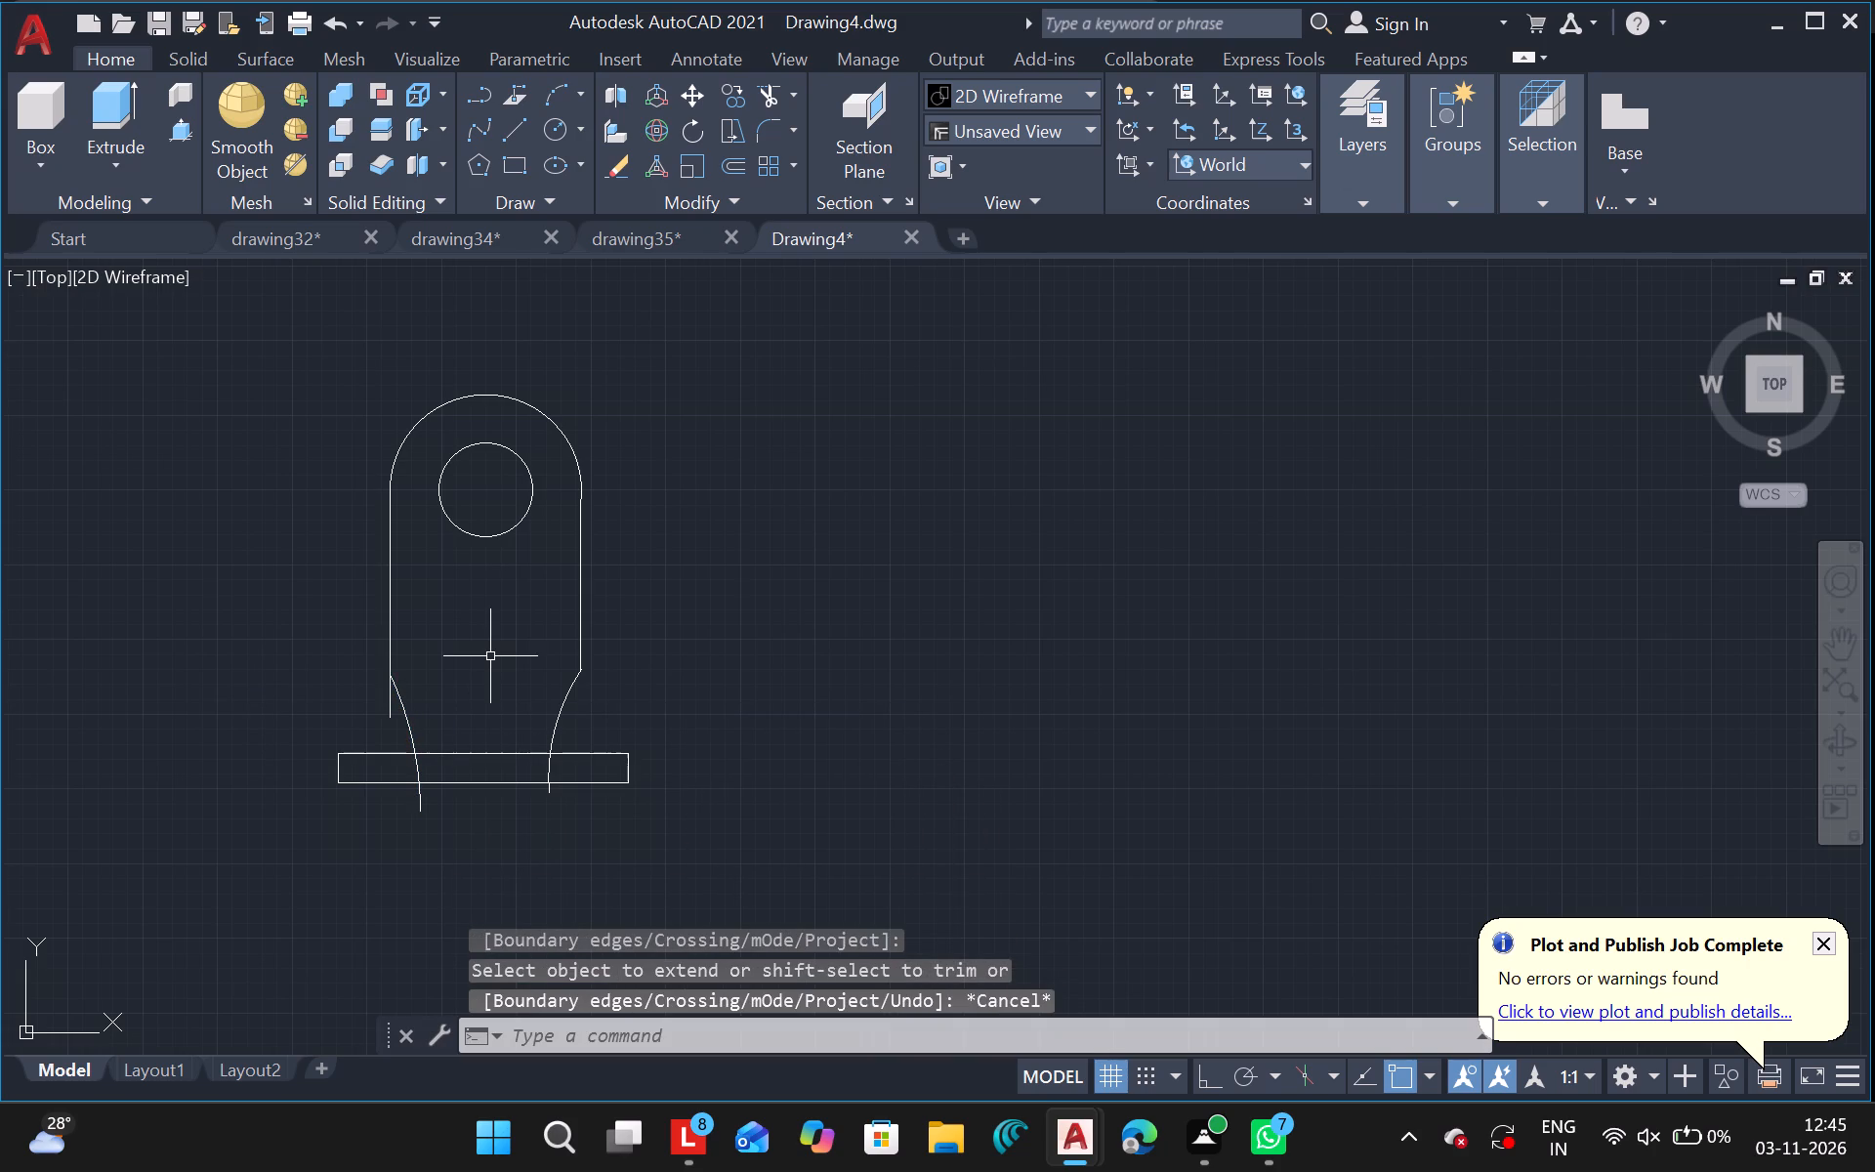
Trim away the body's left side line below the left arc's upper end.
{"action": "type", "text": "tr"}
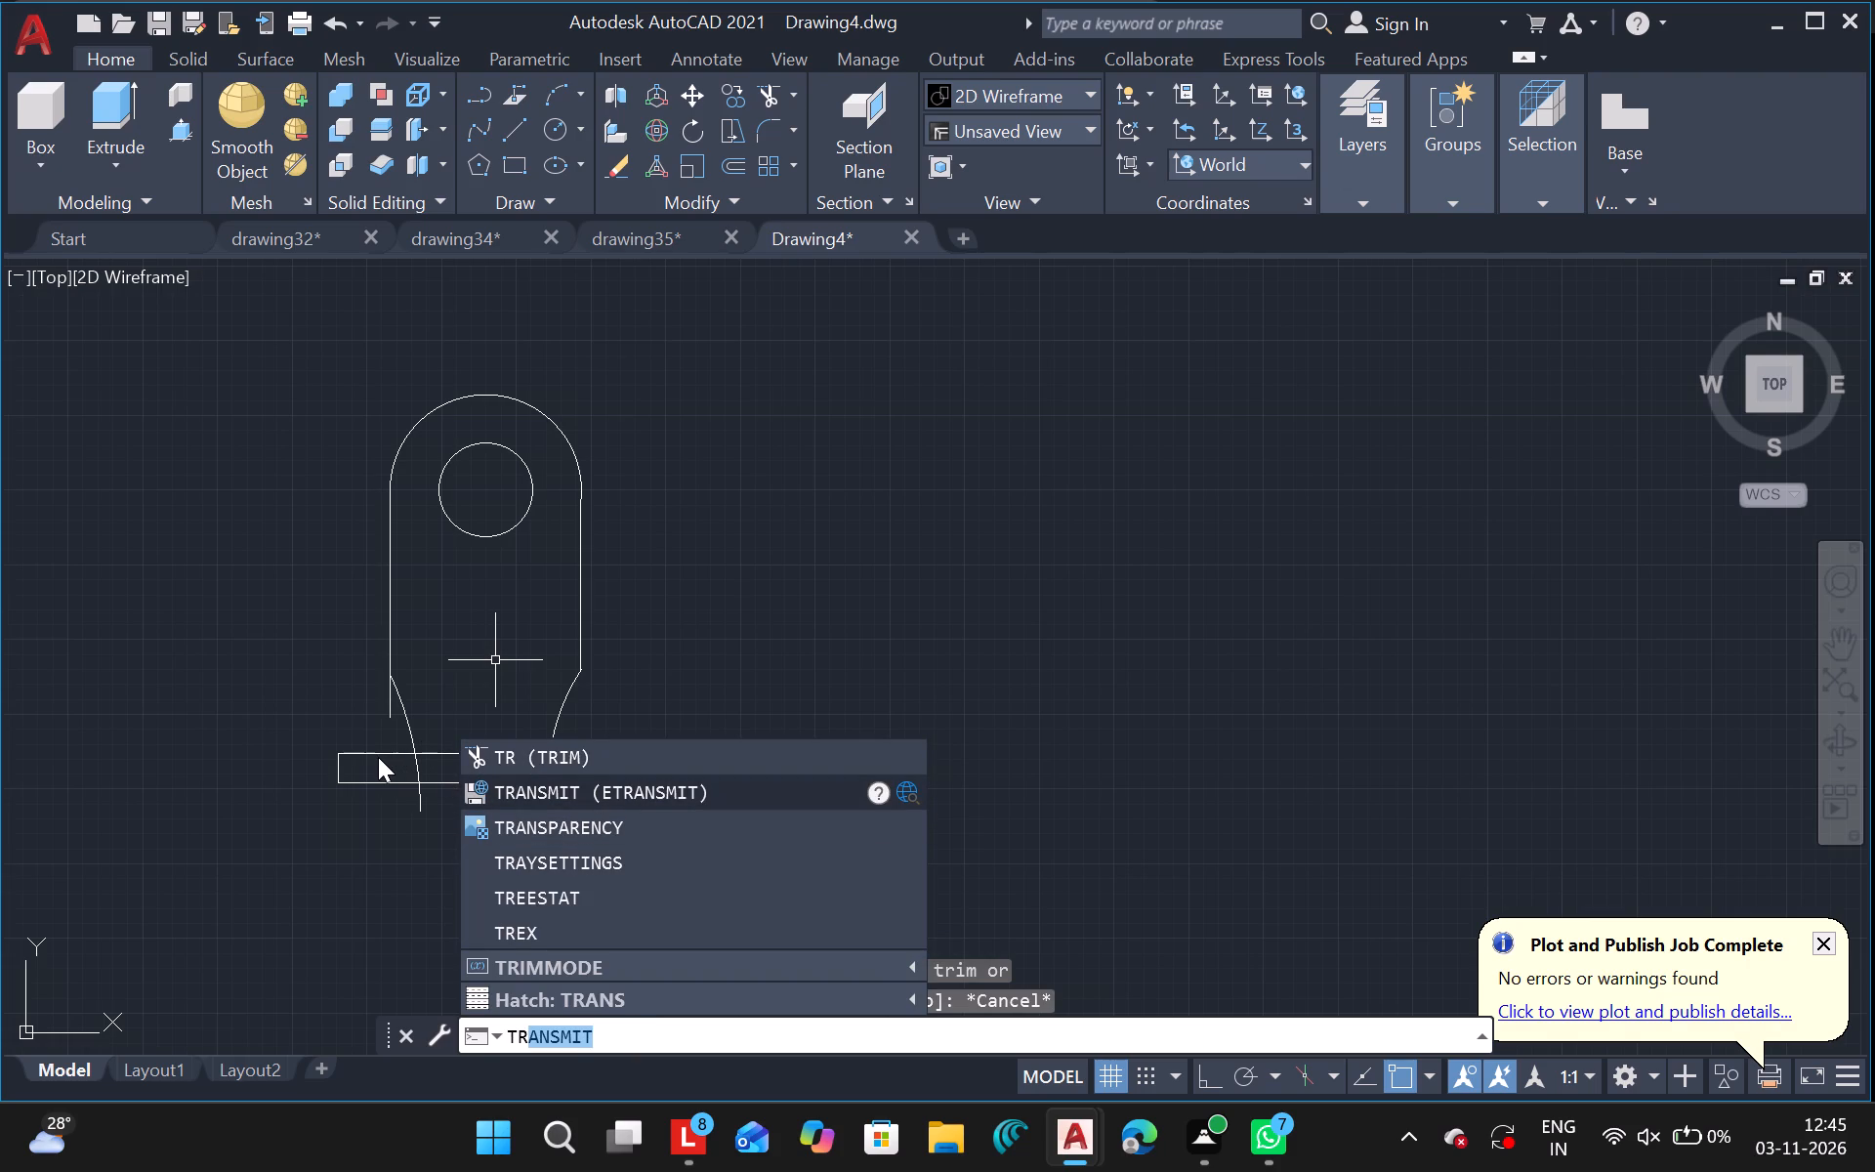
{"action": "left_click", "coordinate": [596, 760]}
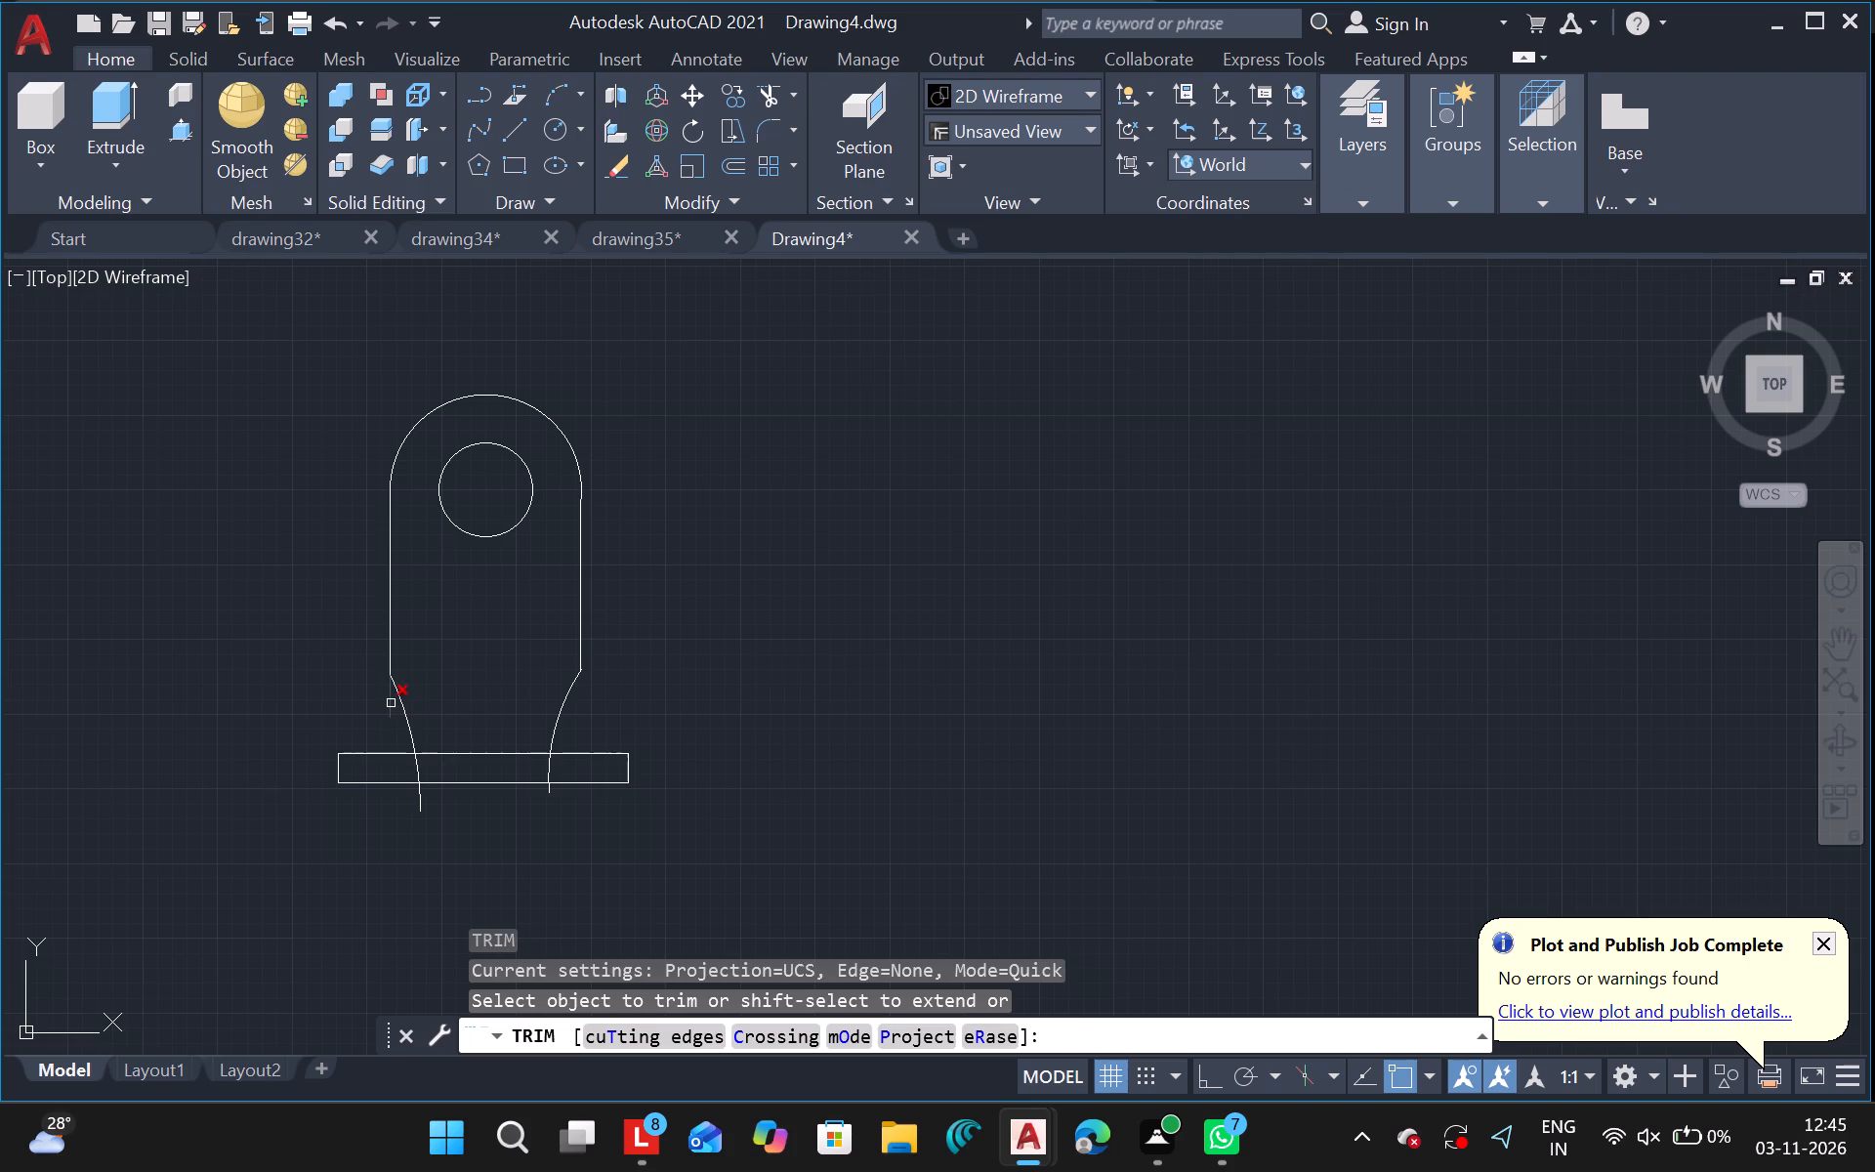
{"action": "left_click_drag", "start_coordinate": [391, 703], "coordinate": [415, 762]}
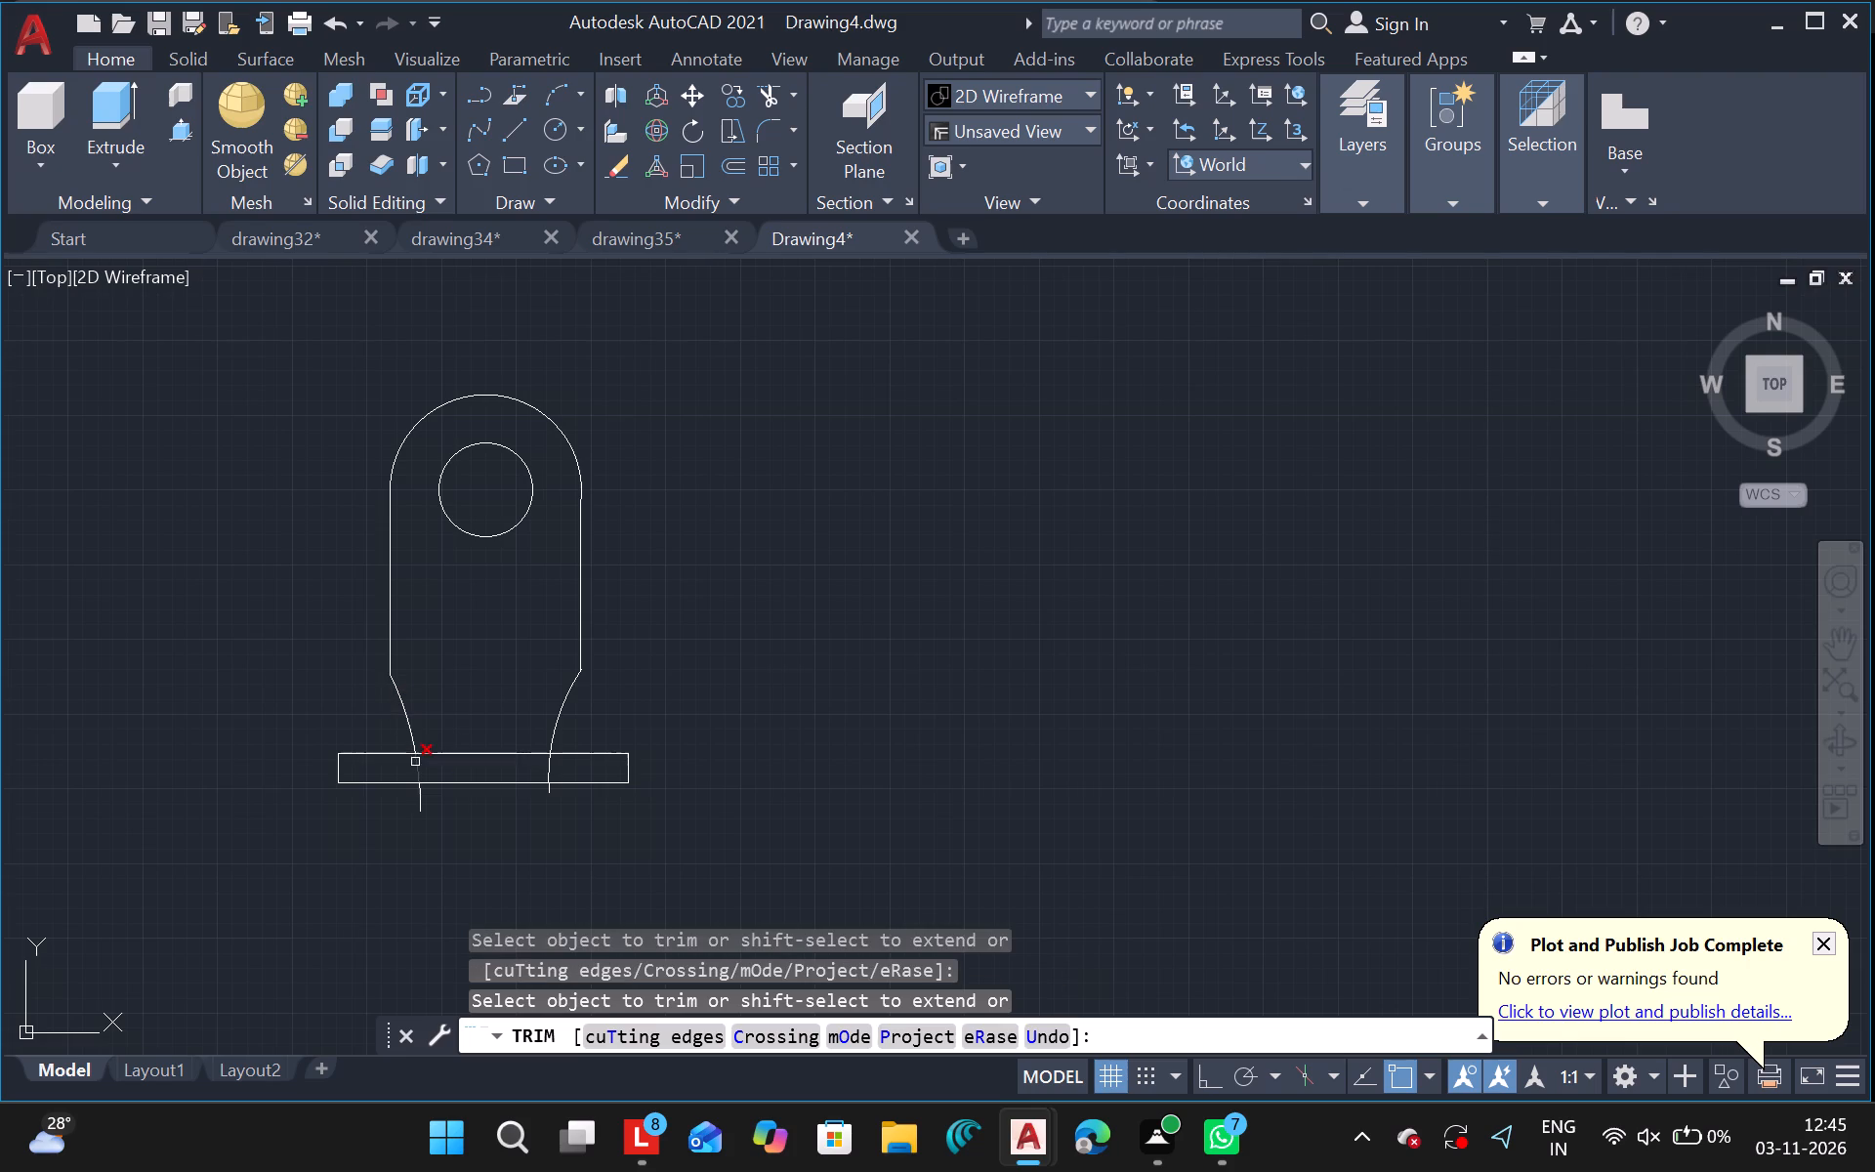
Trim away the portions of the left and right arcs that lie inside the base rectangle.
{"action": "left_click_drag", "start_coordinate": [415, 762], "coordinate": [396, 775]}
{"action": "left_click_drag", "start_coordinate": [396, 775], "coordinate": [445, 765]}
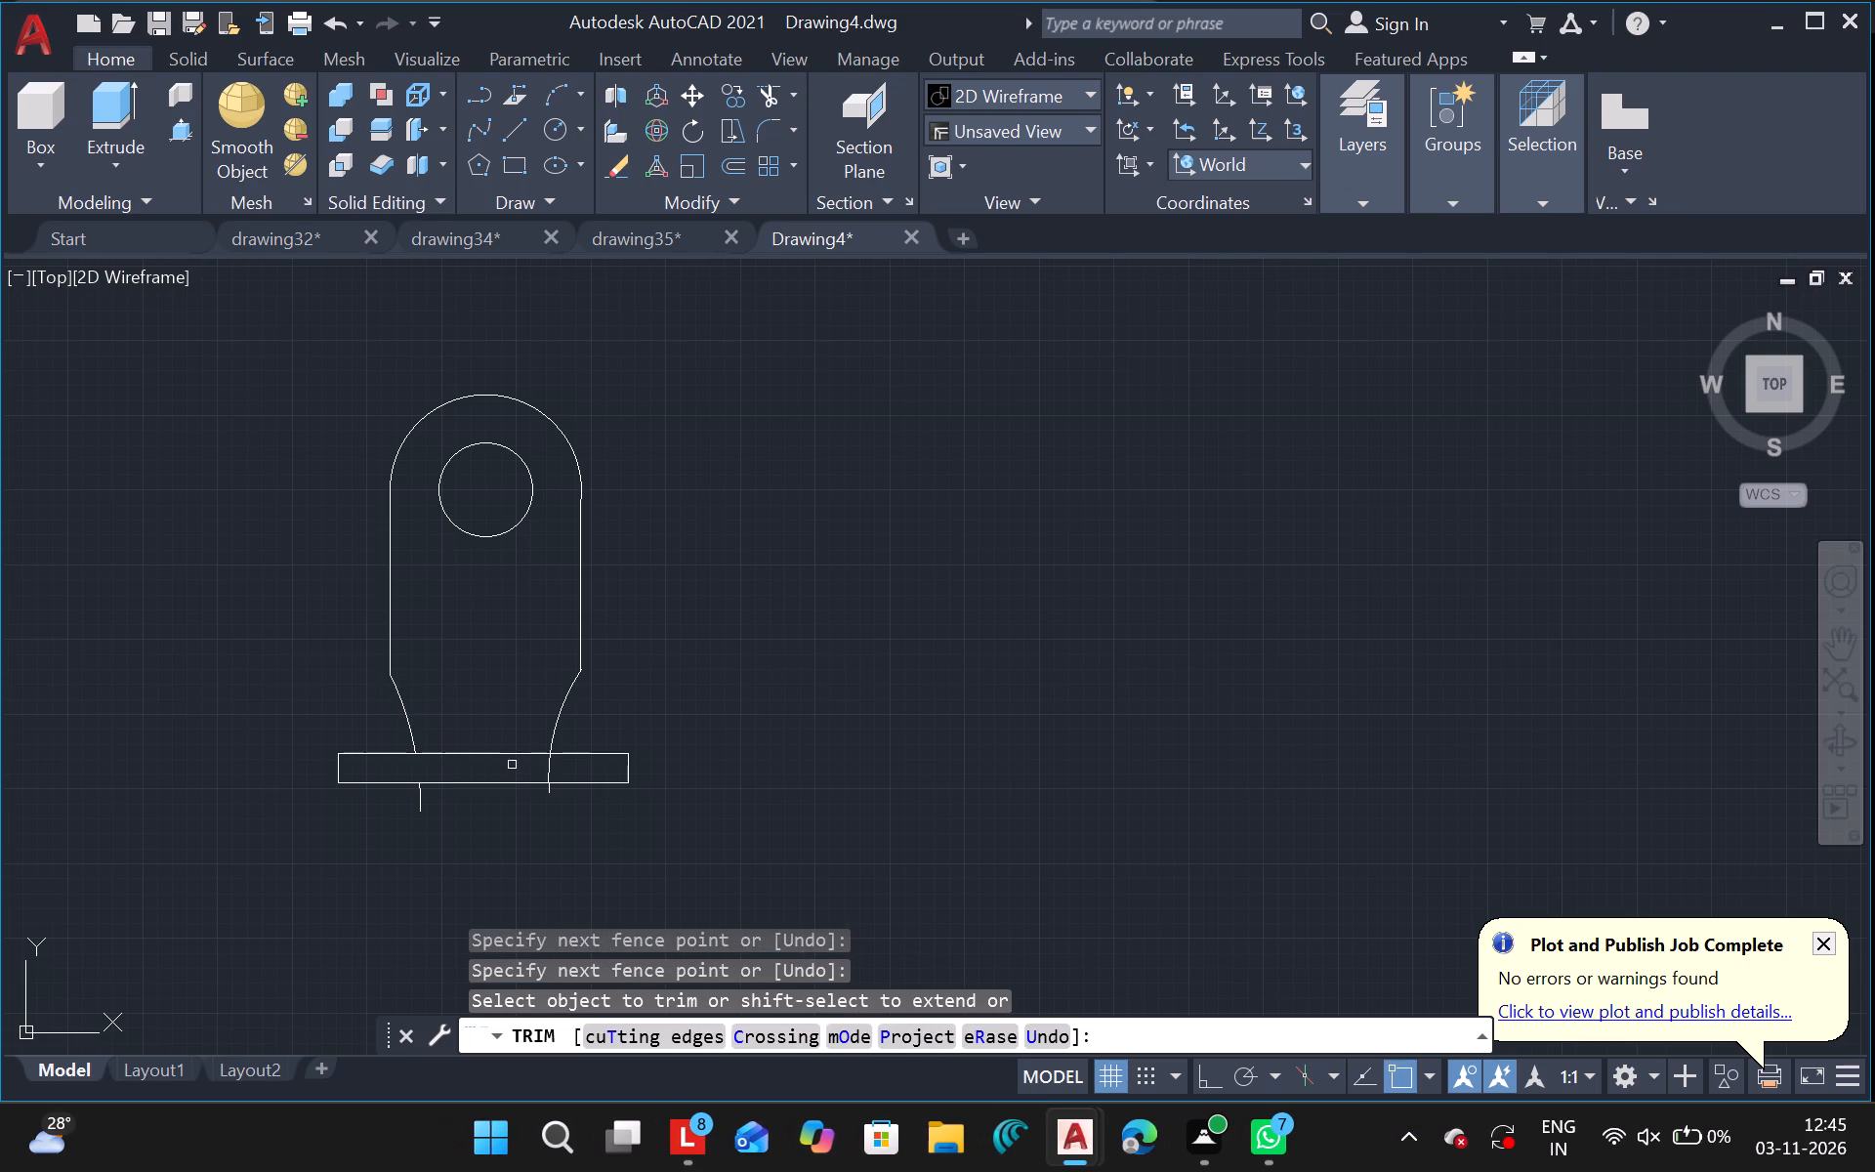
{"action": "left_click_drag", "start_coordinate": [512, 765], "coordinate": [560, 764]}
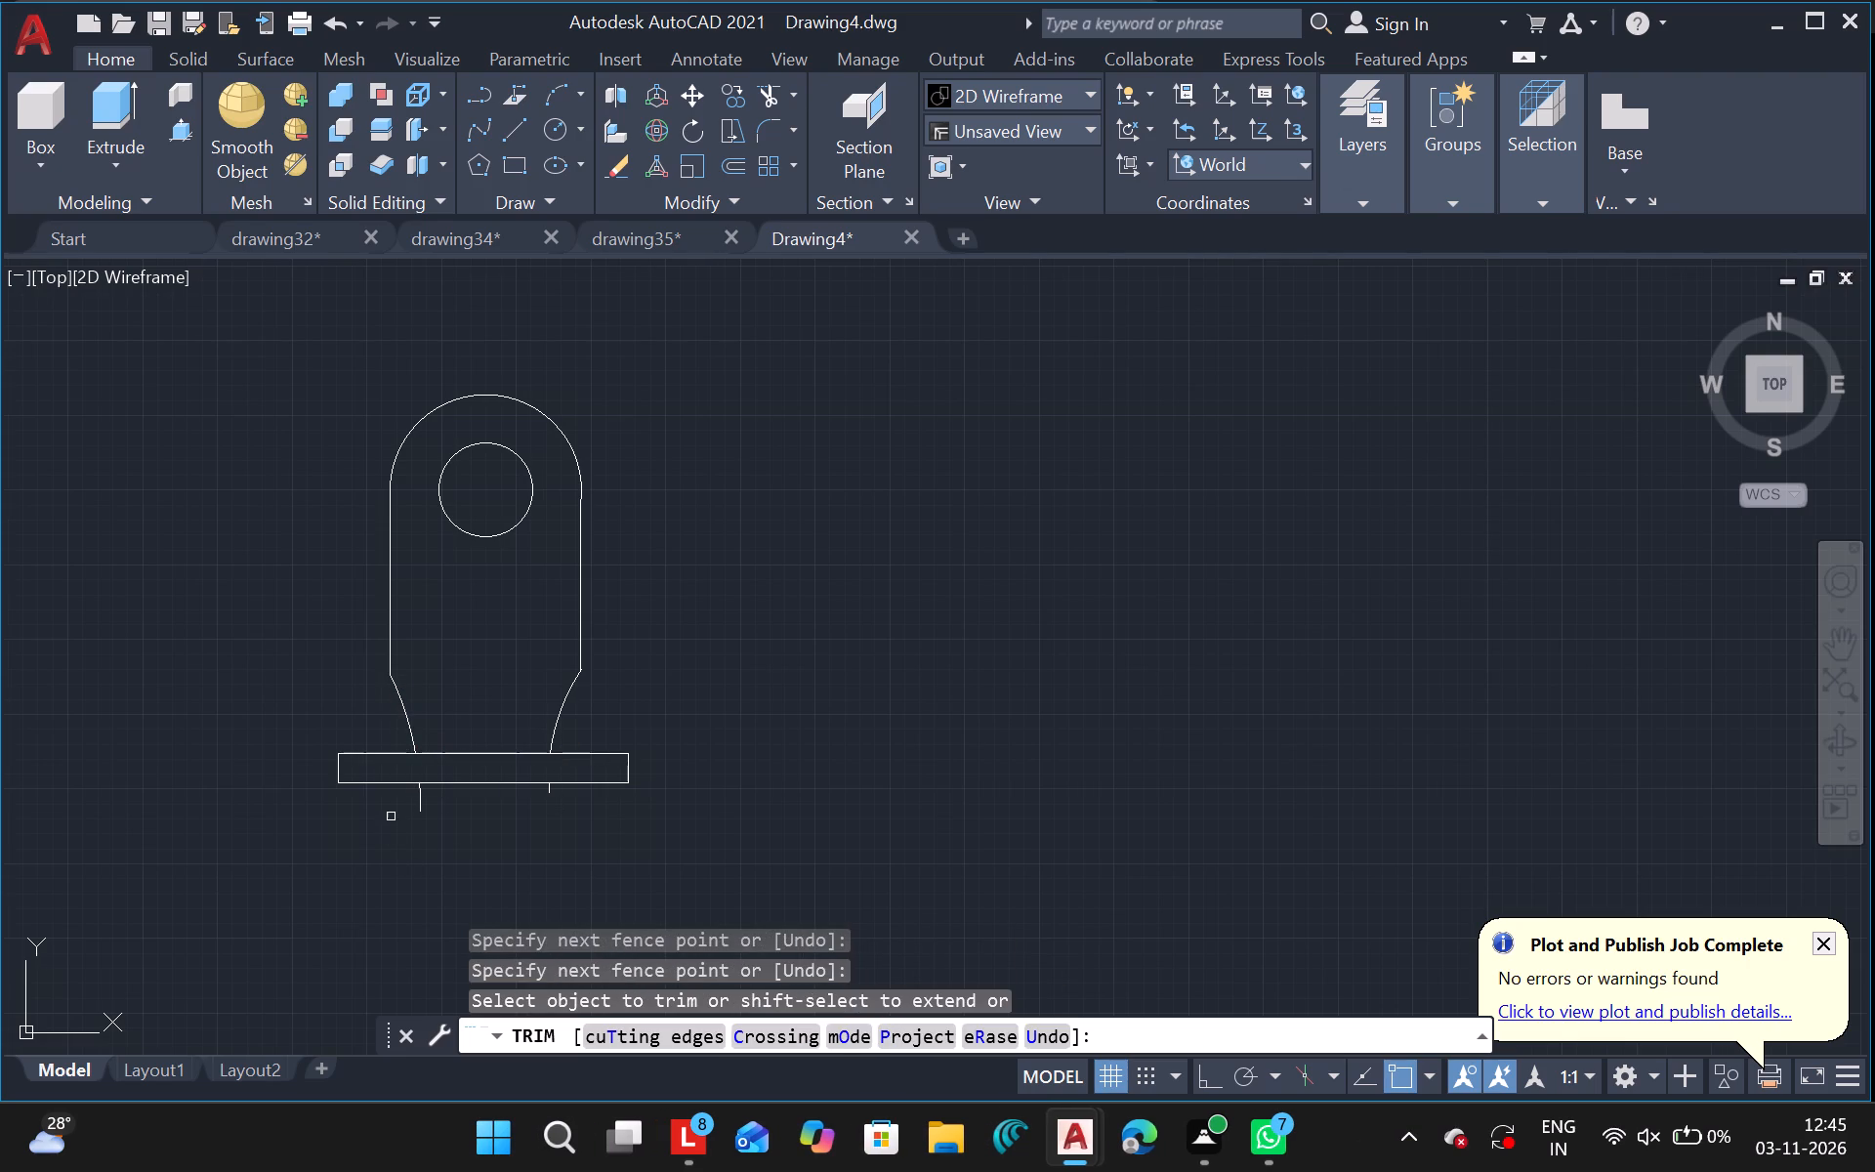
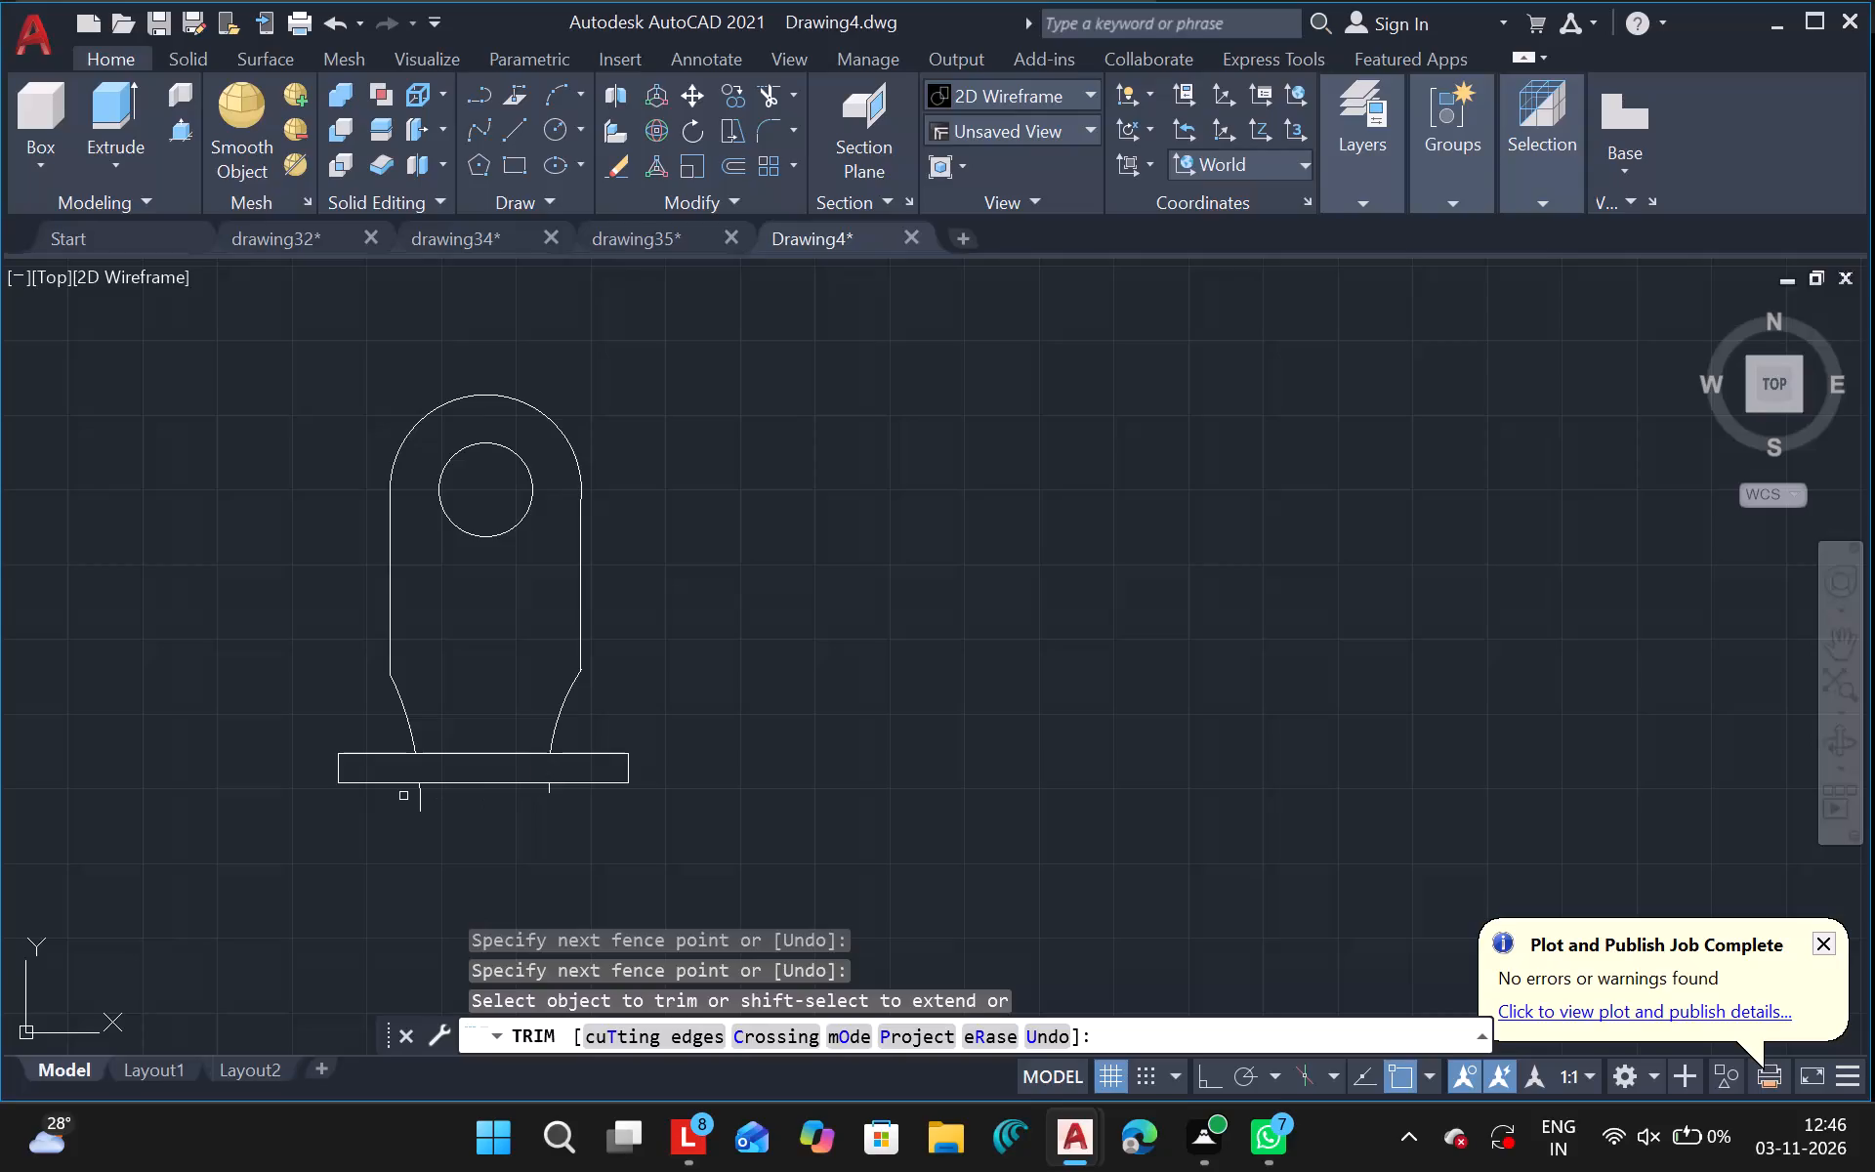
Trim away the leftover stubs of the left and right arcs below the base rectangle.
{"action": "left_click_drag", "start_coordinate": [403, 796], "coordinate": [429, 789]}
{"action": "left_click", "coordinate": [545, 795]}
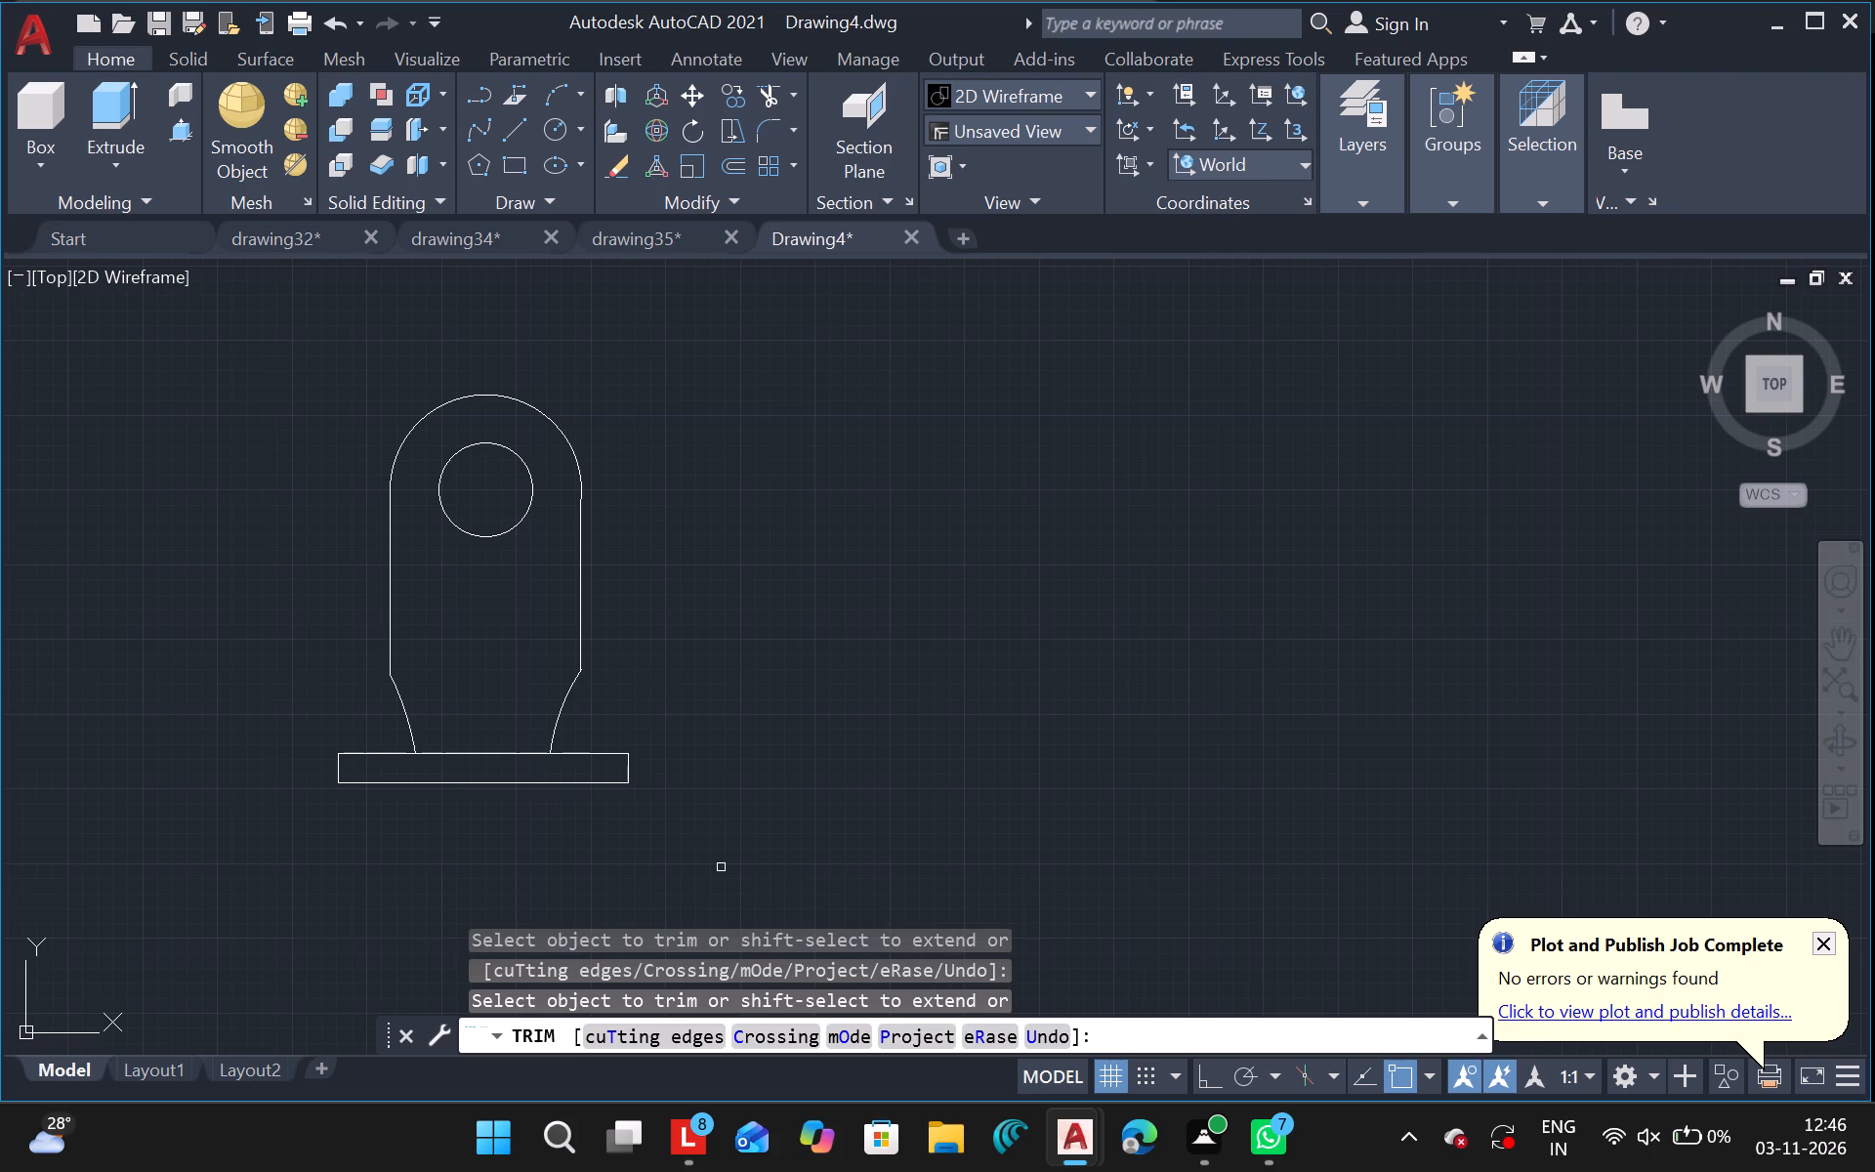
{"action": "key", "text": "Escape"}
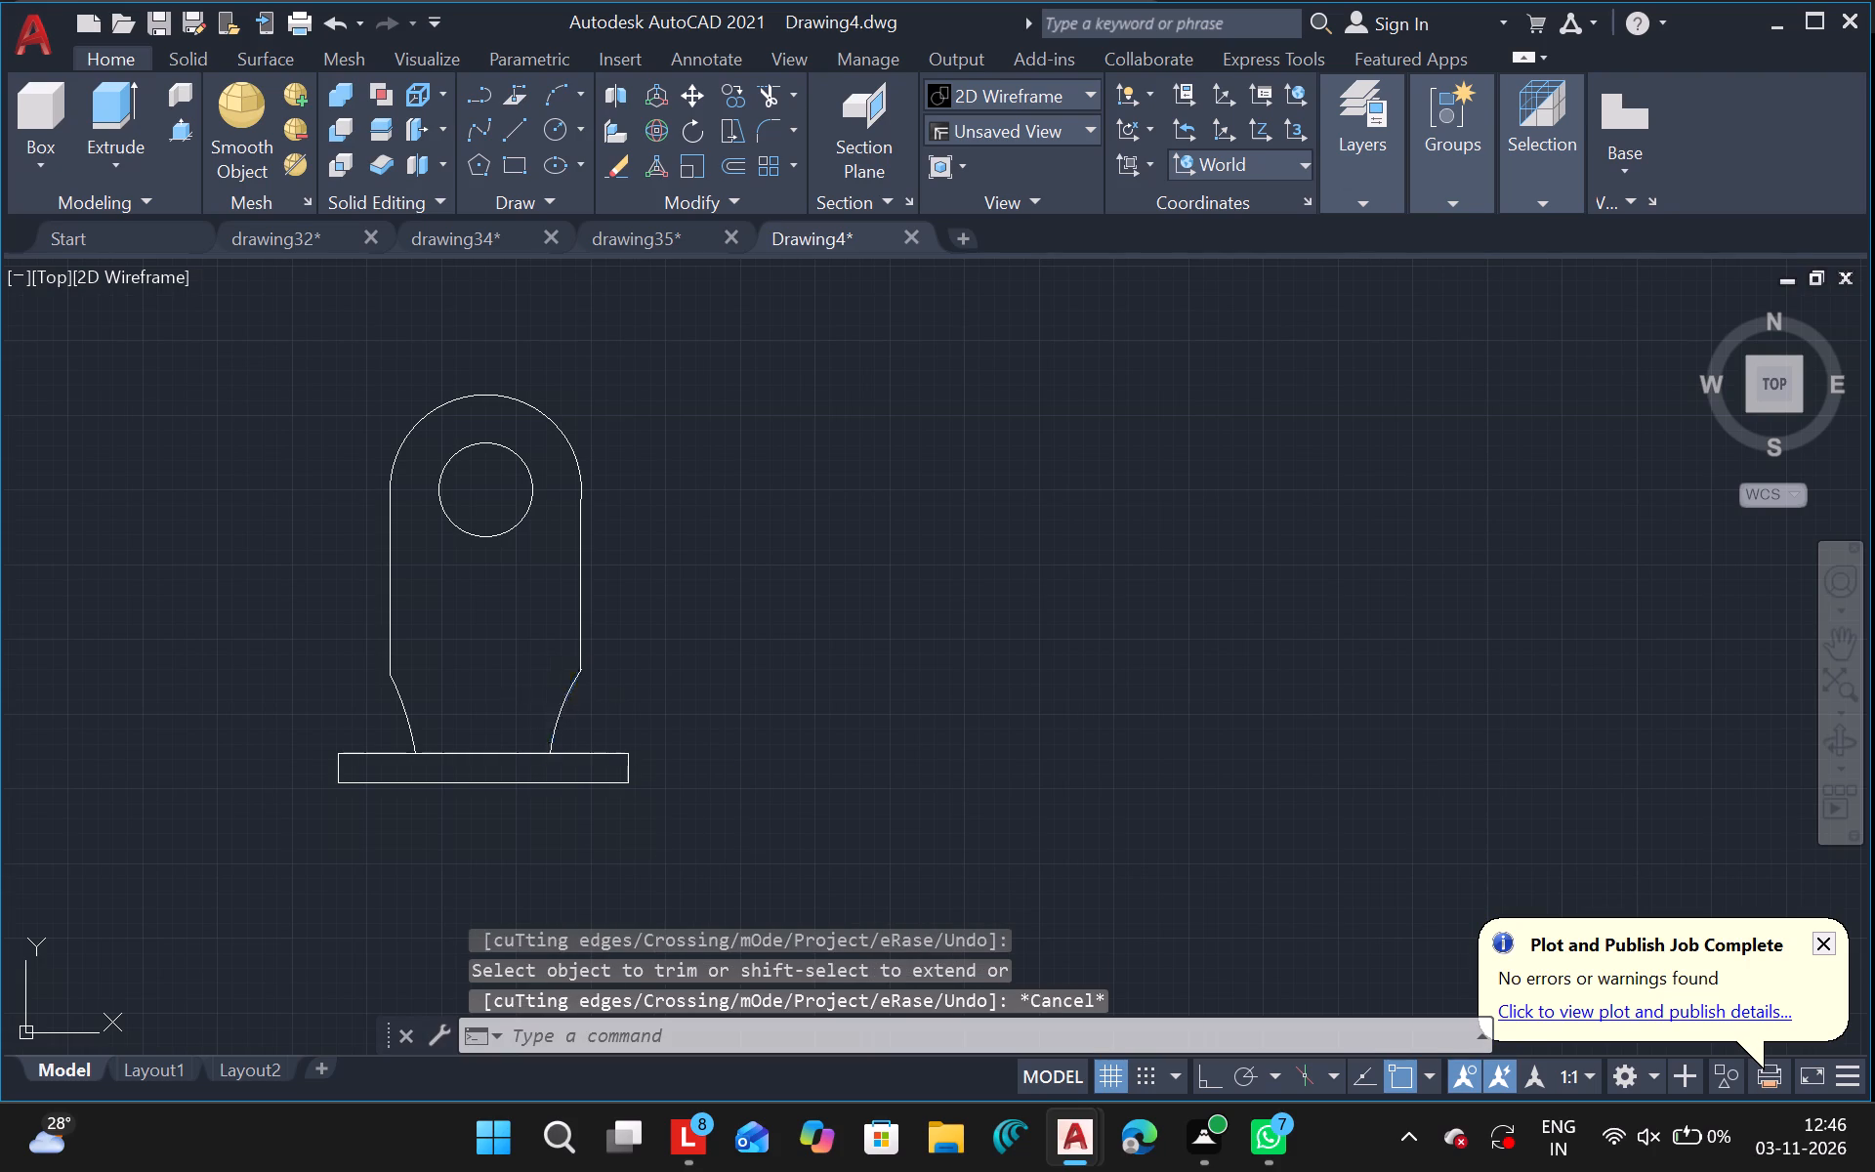
Erase the two side arcs between the body's side lines and the base.
{"action": "left_click", "coordinate": [560, 702]}
{"action": "left_click_drag", "start_coordinate": [398, 696], "coordinate": [660, 828]}
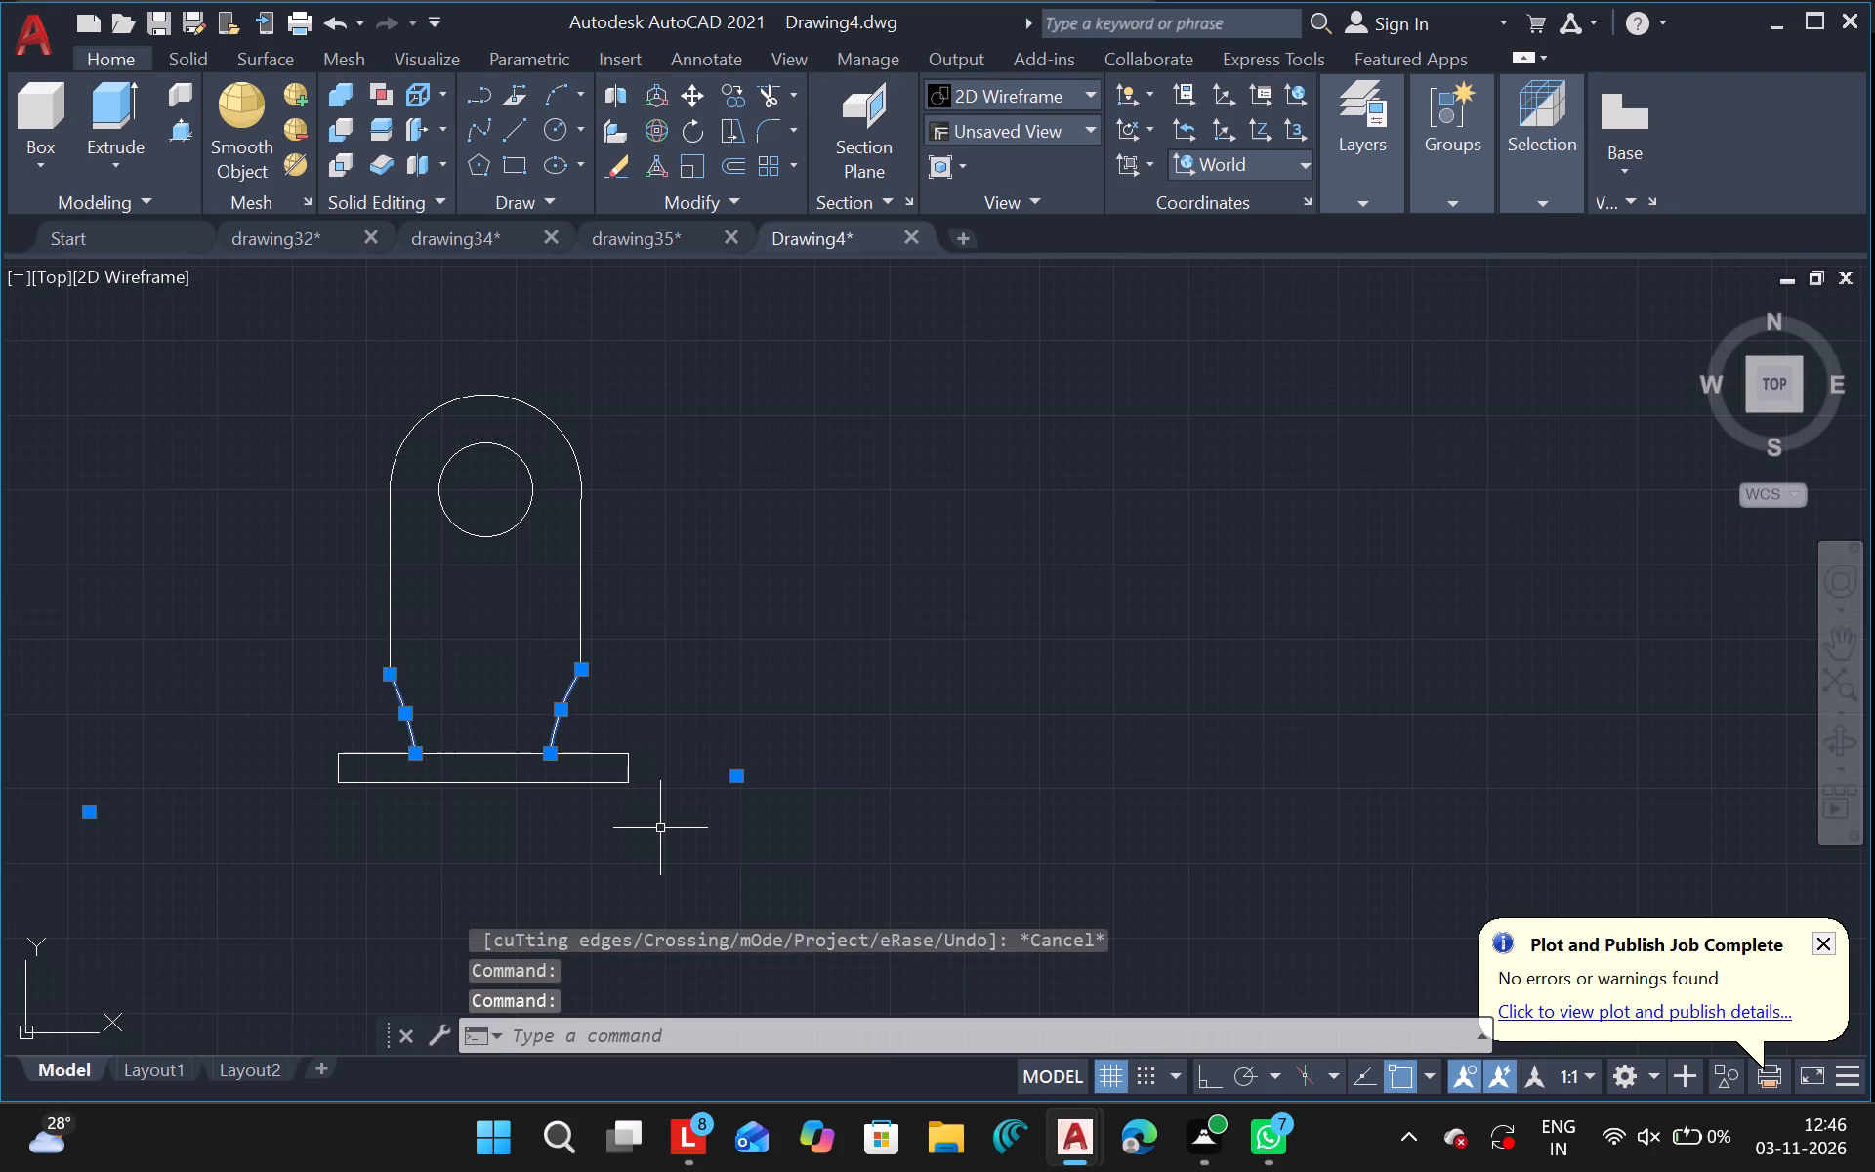
{"action": "key", "text": "Delete"}
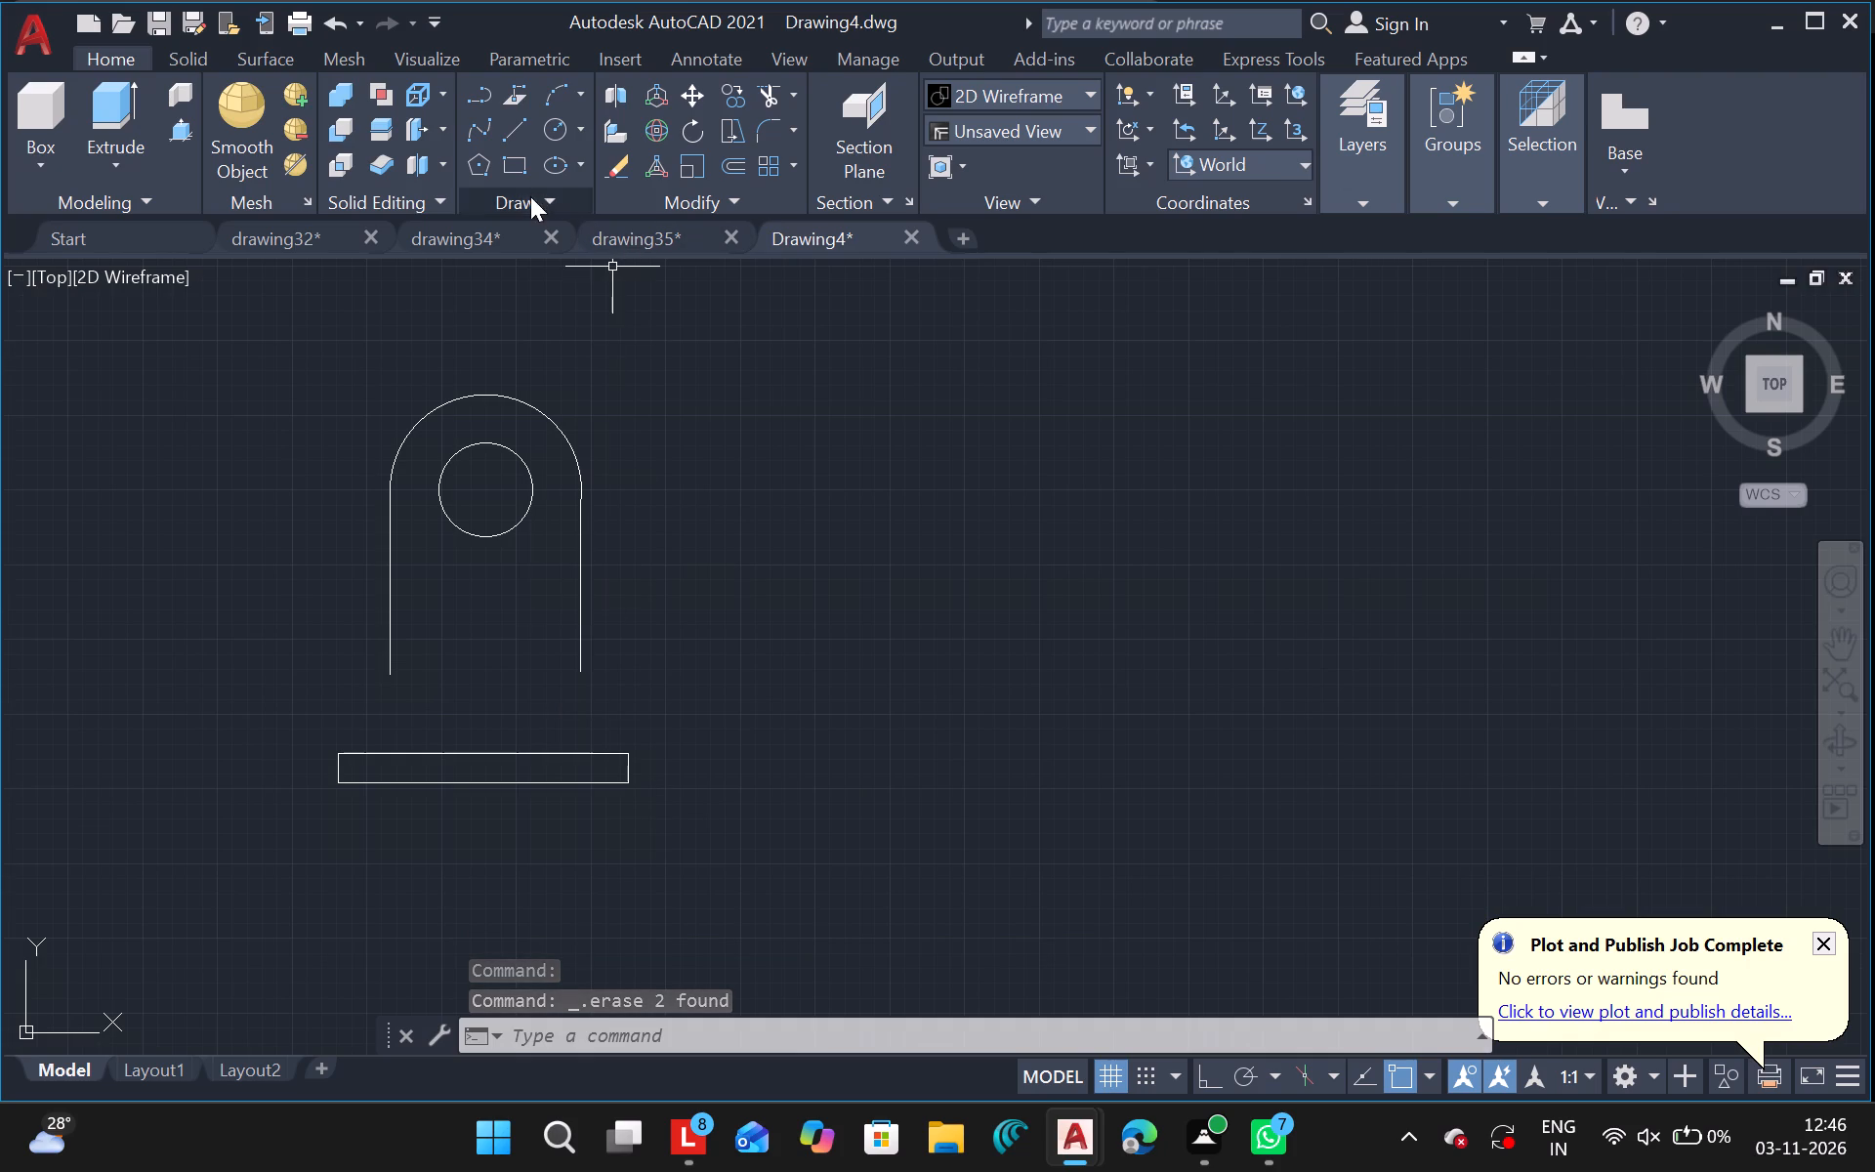
Draw a line about 134 units down from the body's left side line, continuing diagonally to the base's upper-left corner.
{"action": "scroll", "coordinate": [521, 138], "scroll_direction": "down", "scroll_amount": 1}
{"action": "left_click", "coordinate": [519, 129]}
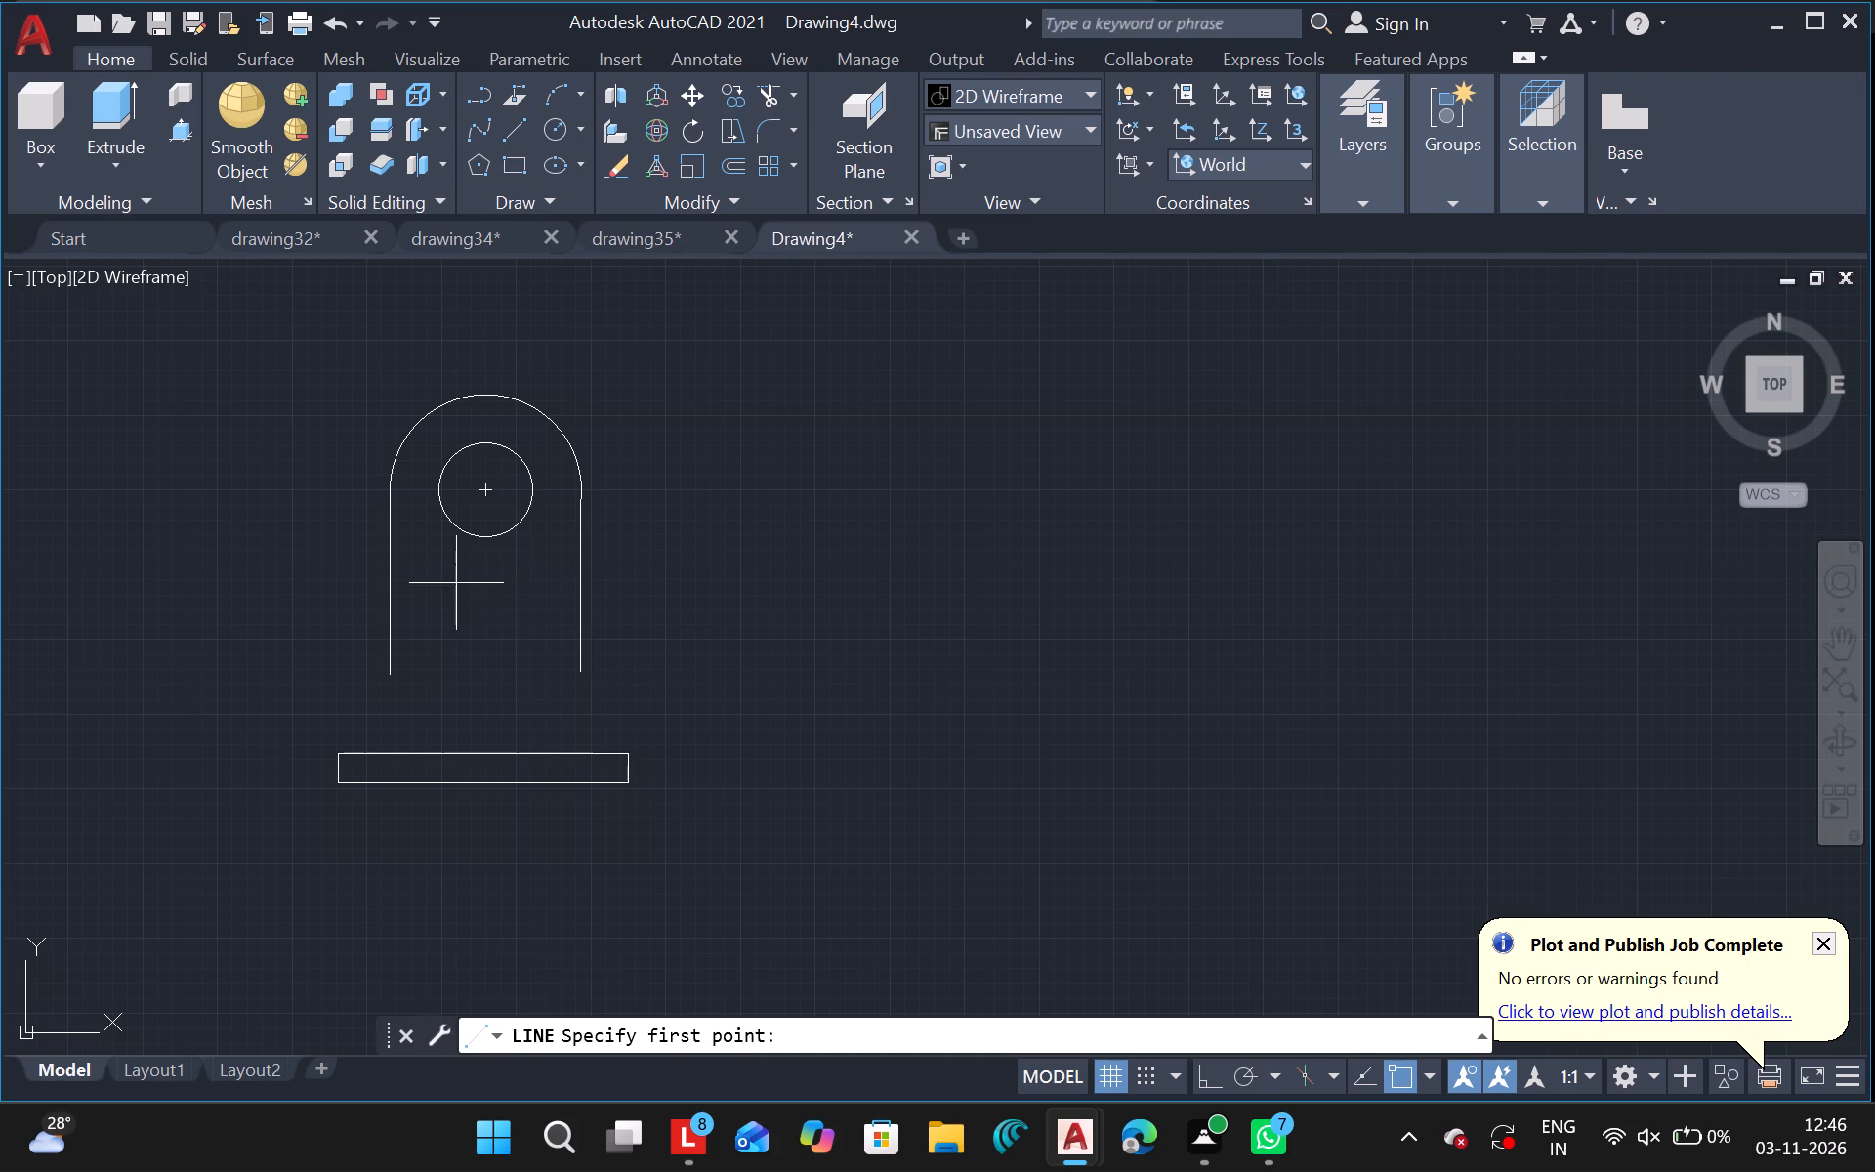
{"action": "left_click_drag", "start_coordinate": [389, 668], "coordinate": [388, 695]}
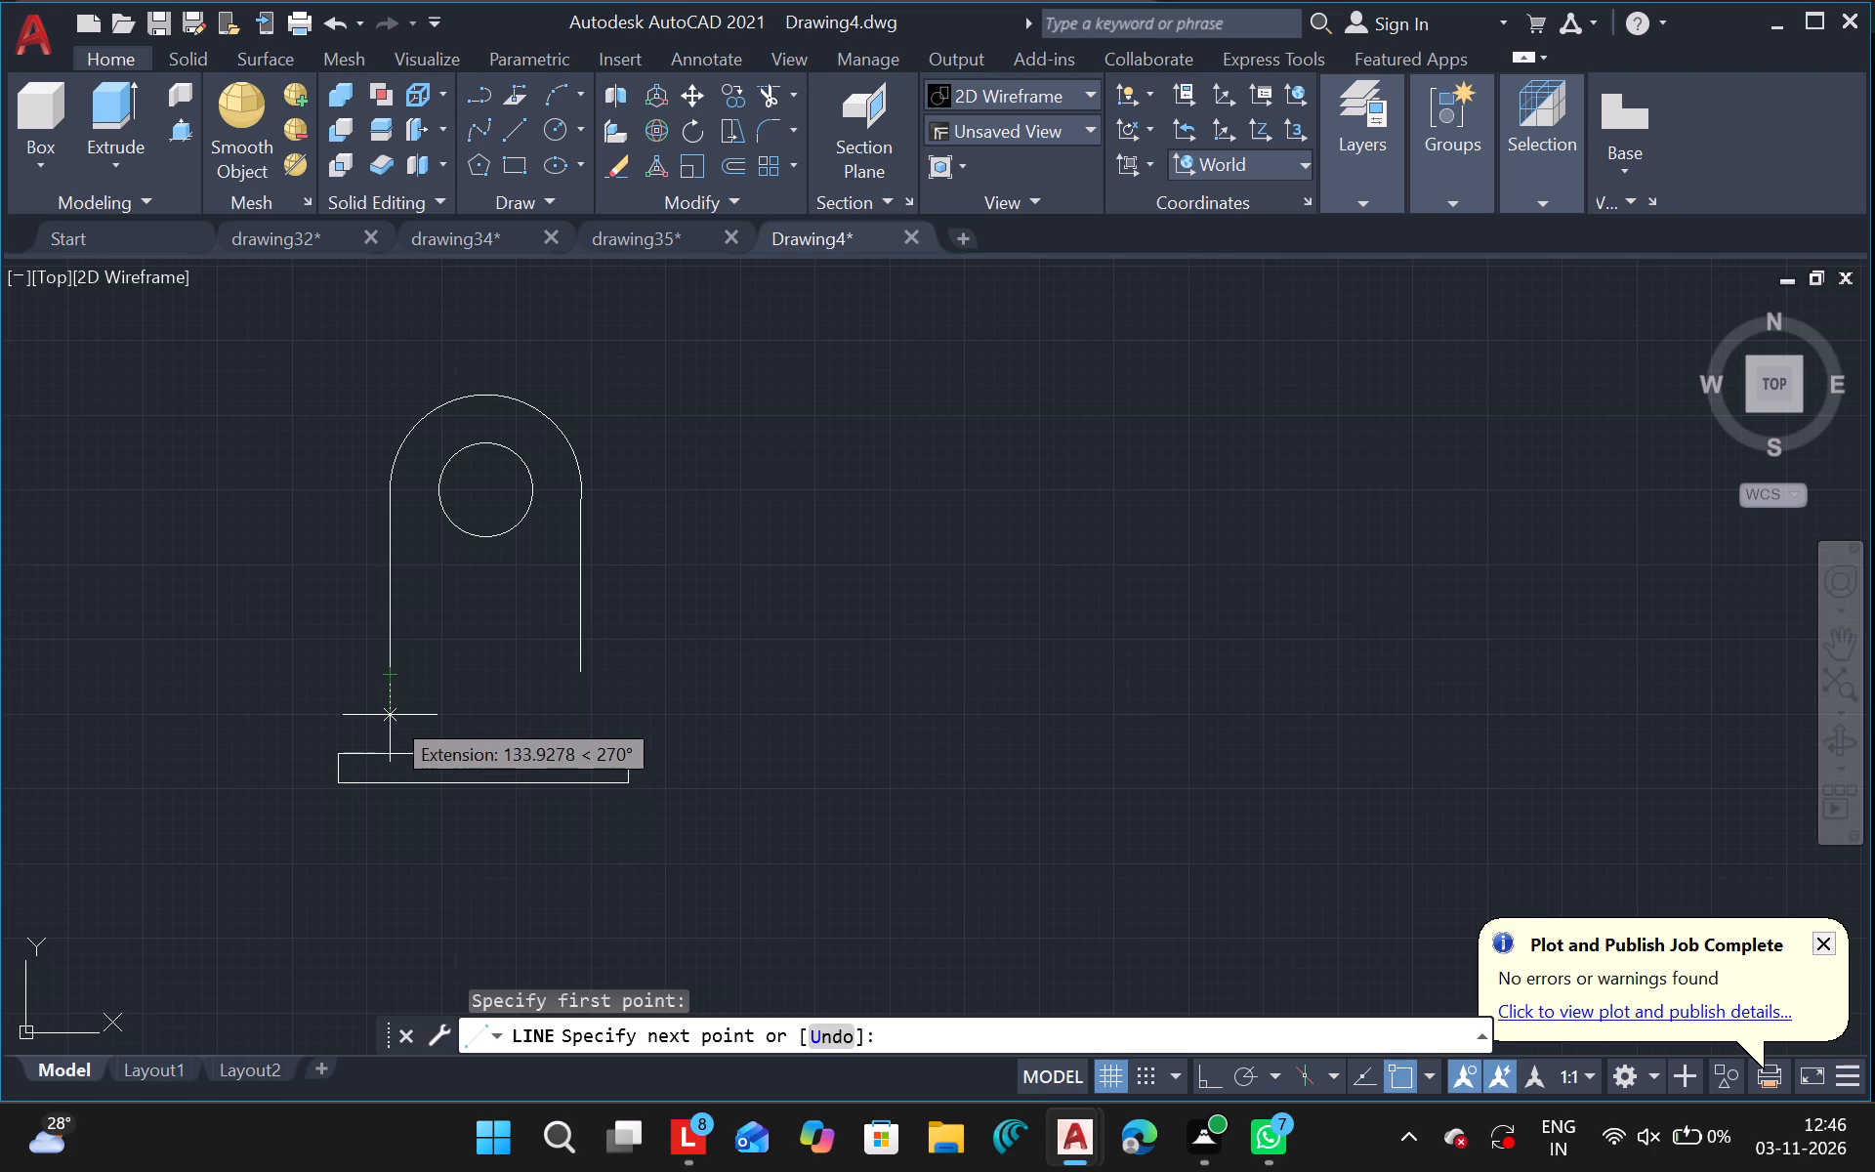
{"action": "left_click", "coordinate": [390, 715]}
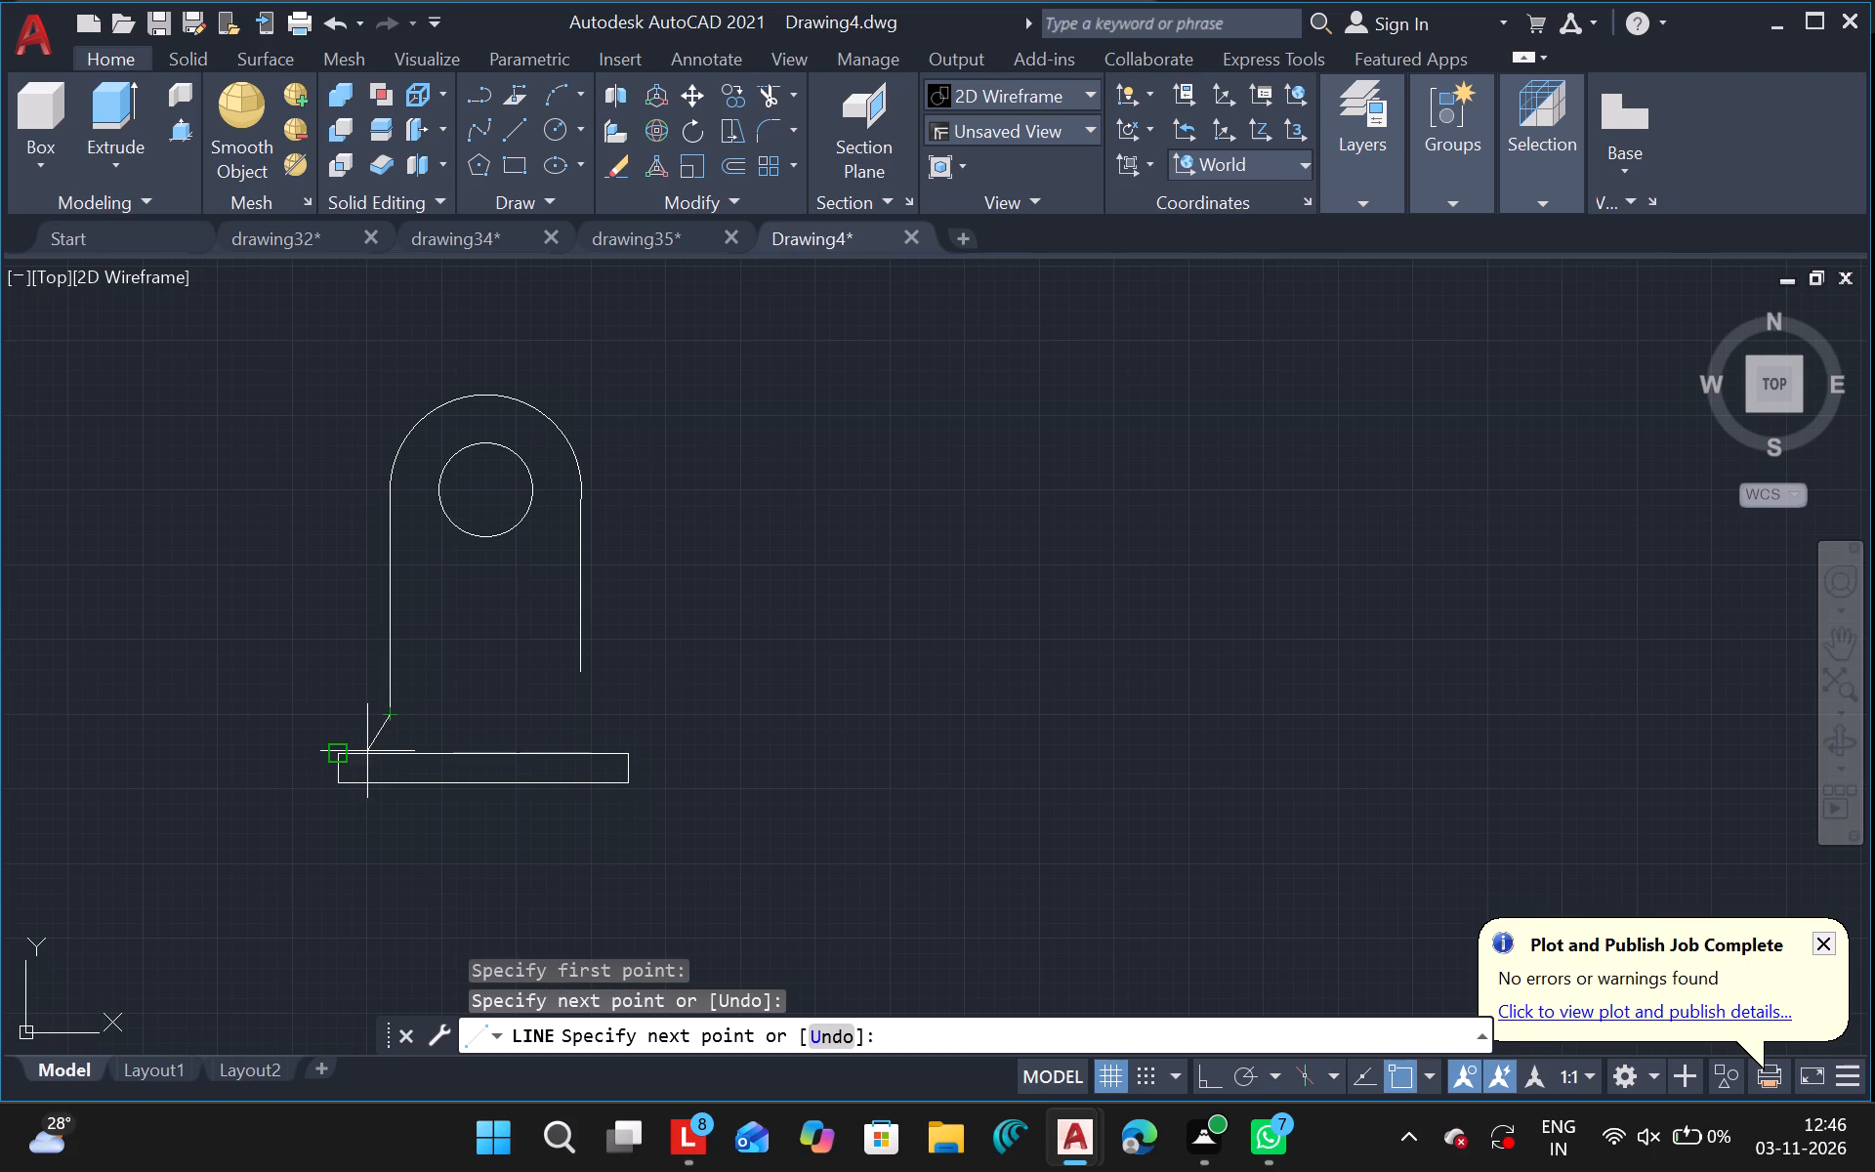
{"action": "left_click", "coordinate": [359, 751]}
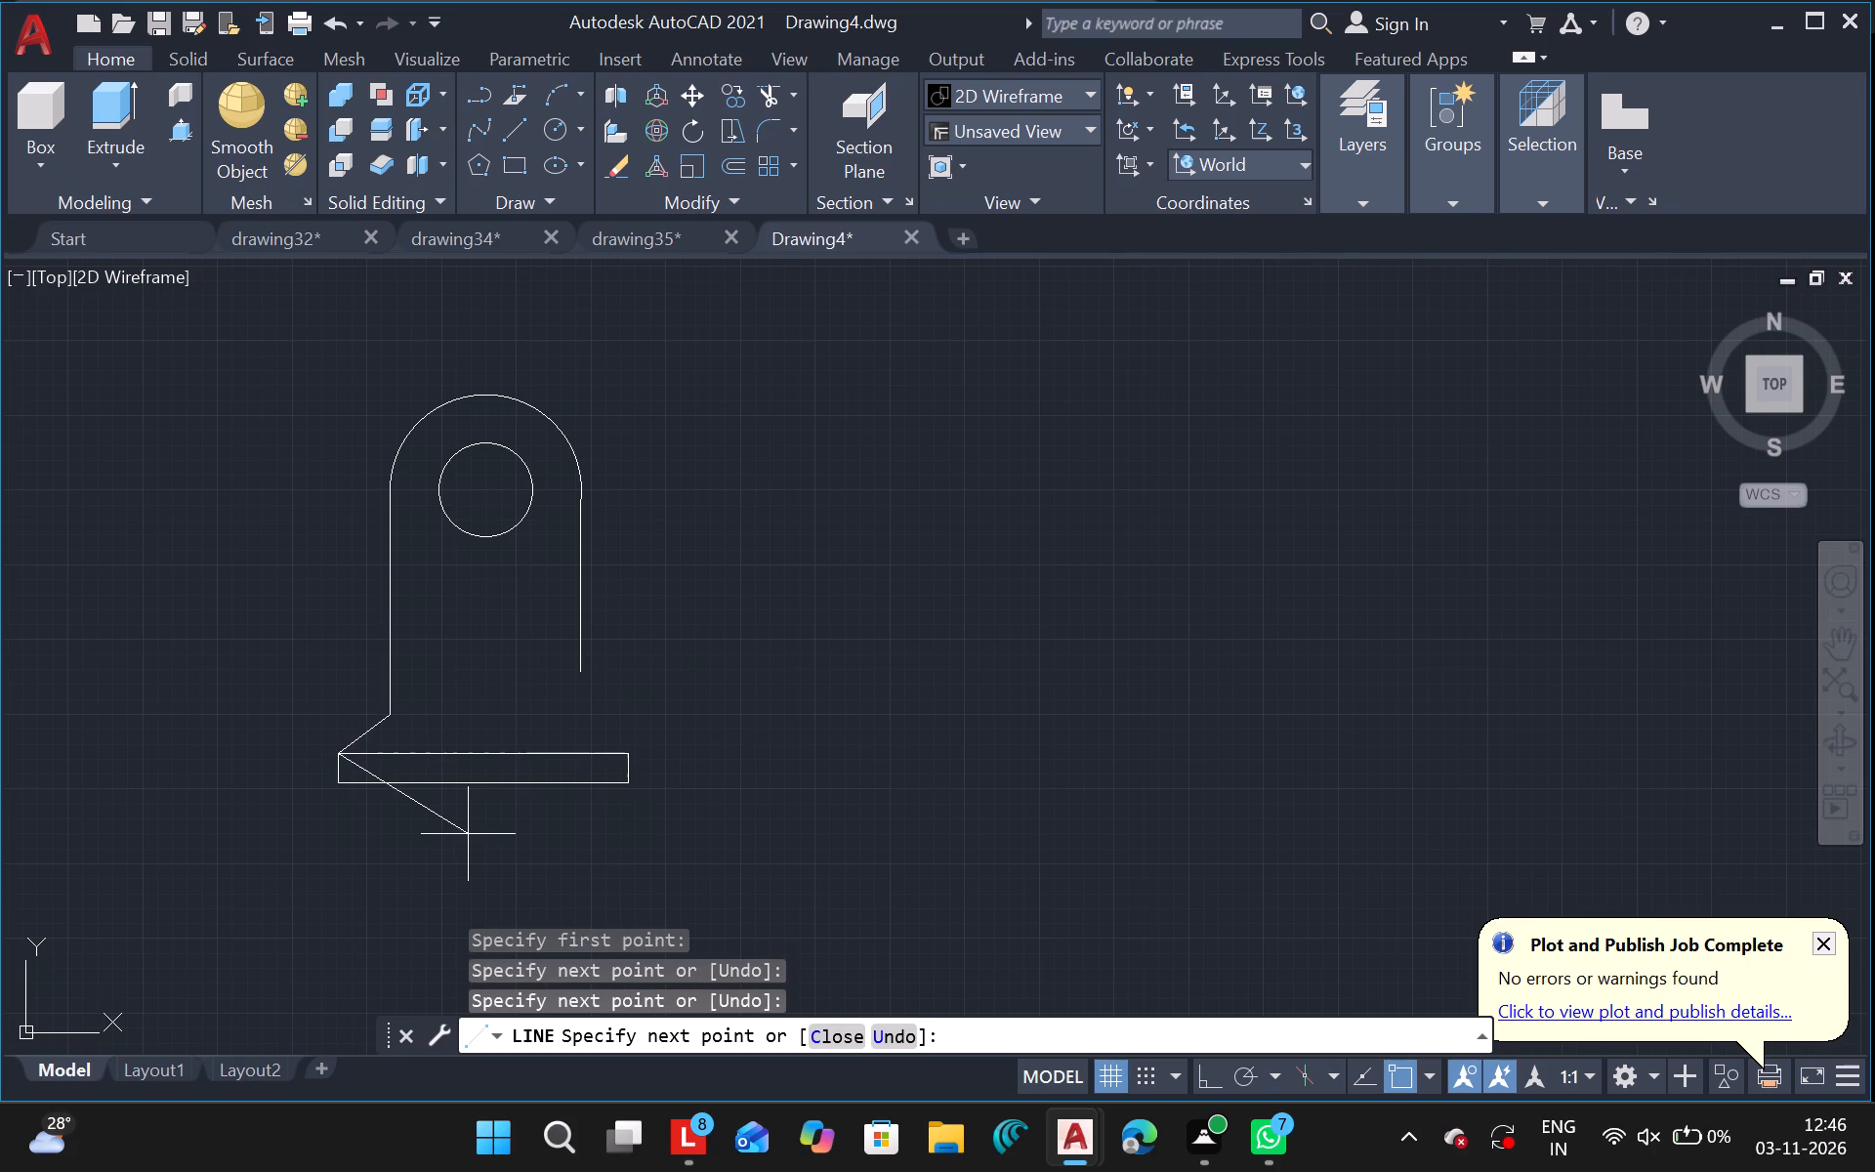
{"action": "key", "text": "Escape"}
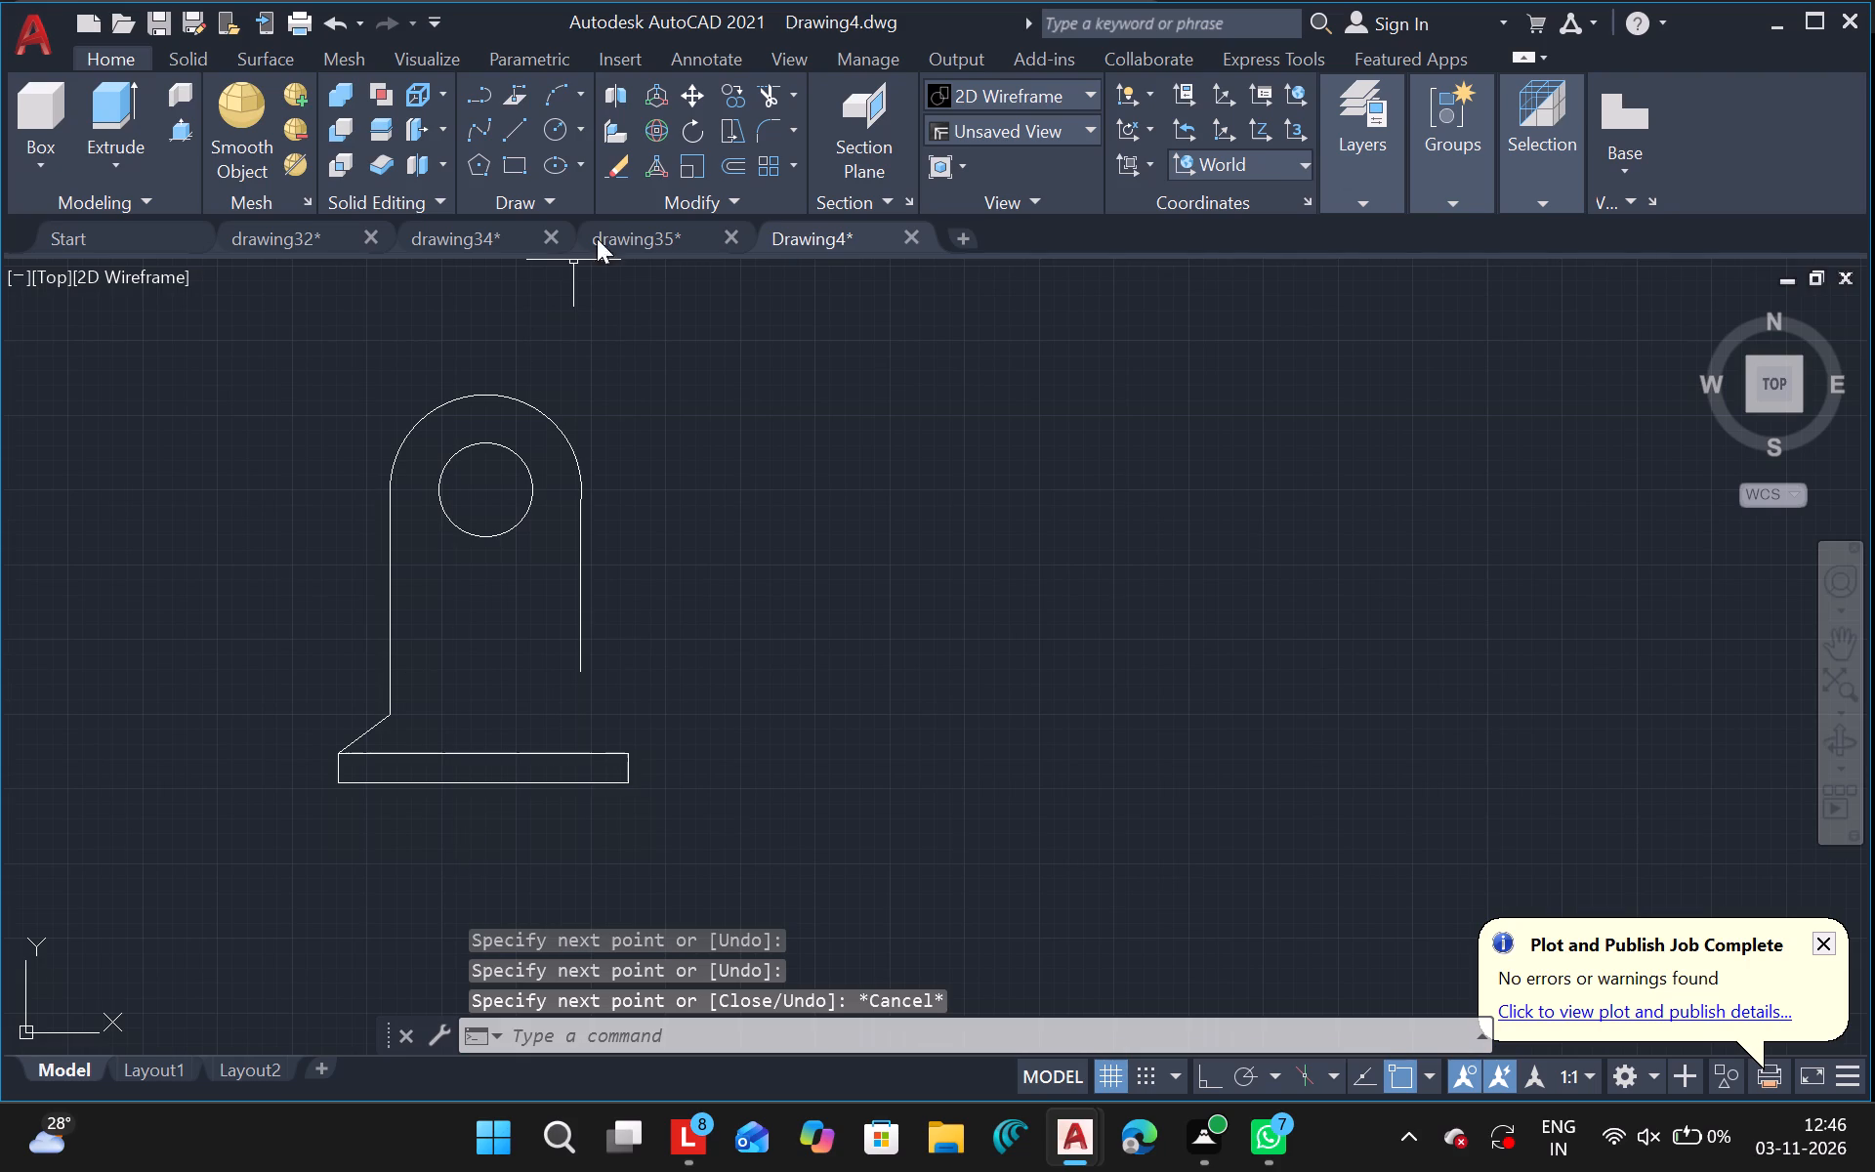
Draw a line about 174 units down from the body's right side line, continuing diagonally to the base's upper-right corner.
{"action": "left_click", "coordinate": [516, 138]}
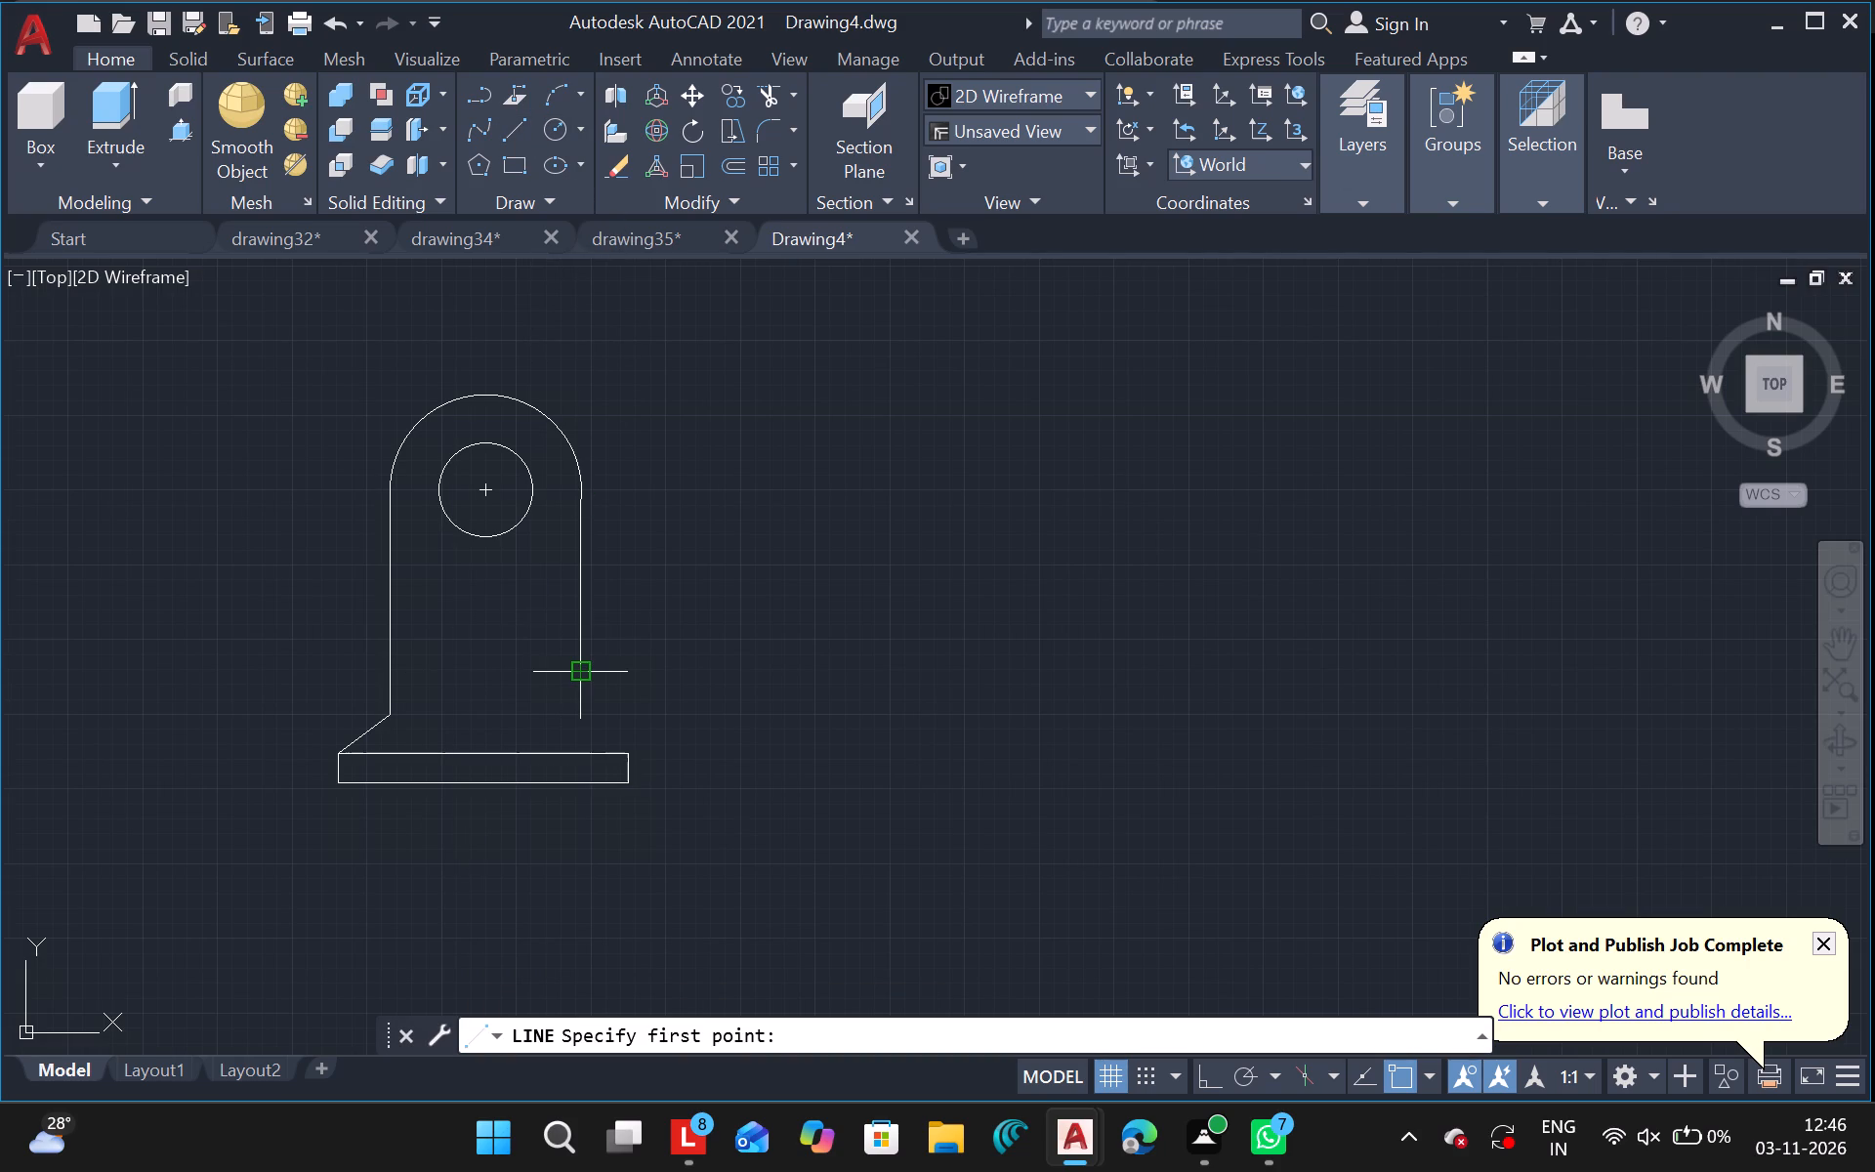
{"action": "left_click_drag", "start_coordinate": [575, 665], "coordinate": [615, 736]}
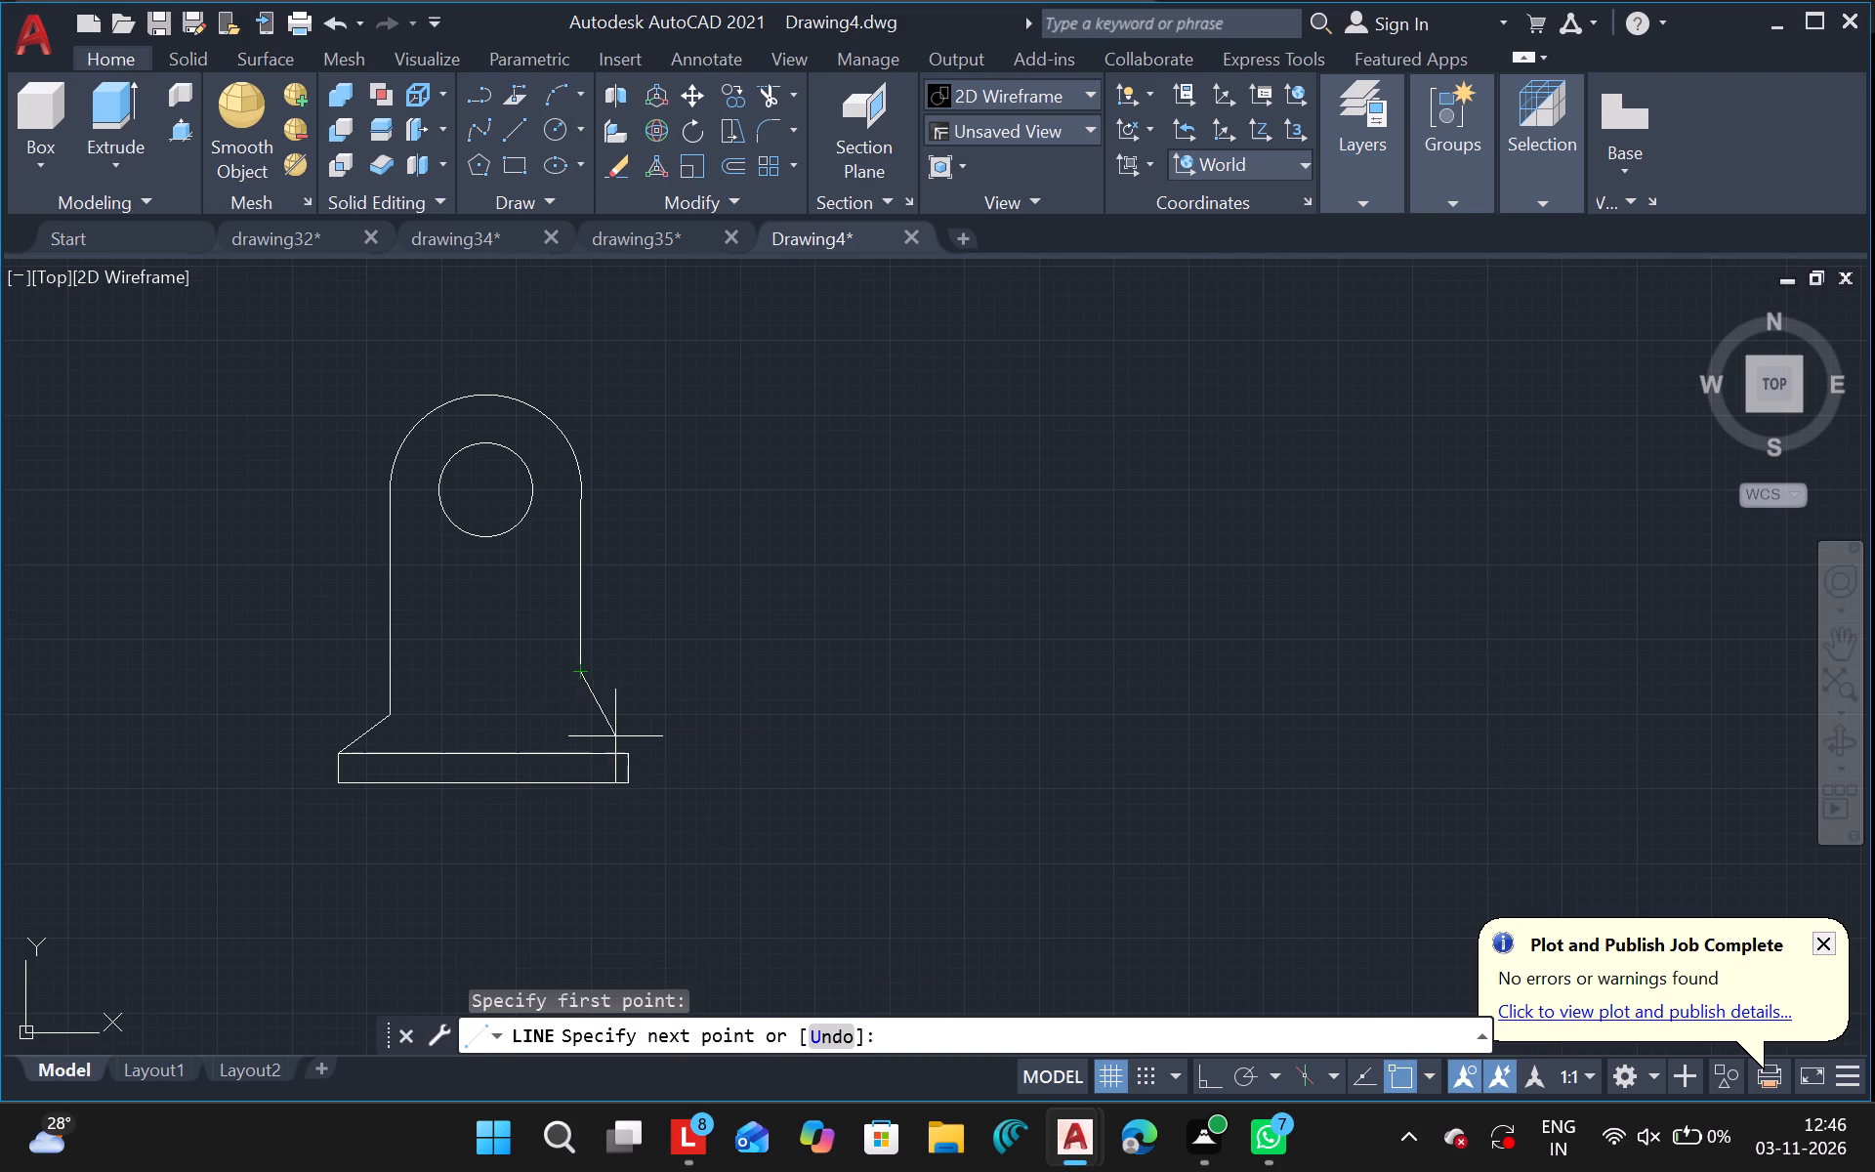
{"action": "left_click_drag", "start_coordinate": [615, 736], "coordinate": [442, 750]}
{"action": "left_click_drag", "start_coordinate": [442, 750], "coordinate": [396, 715]}
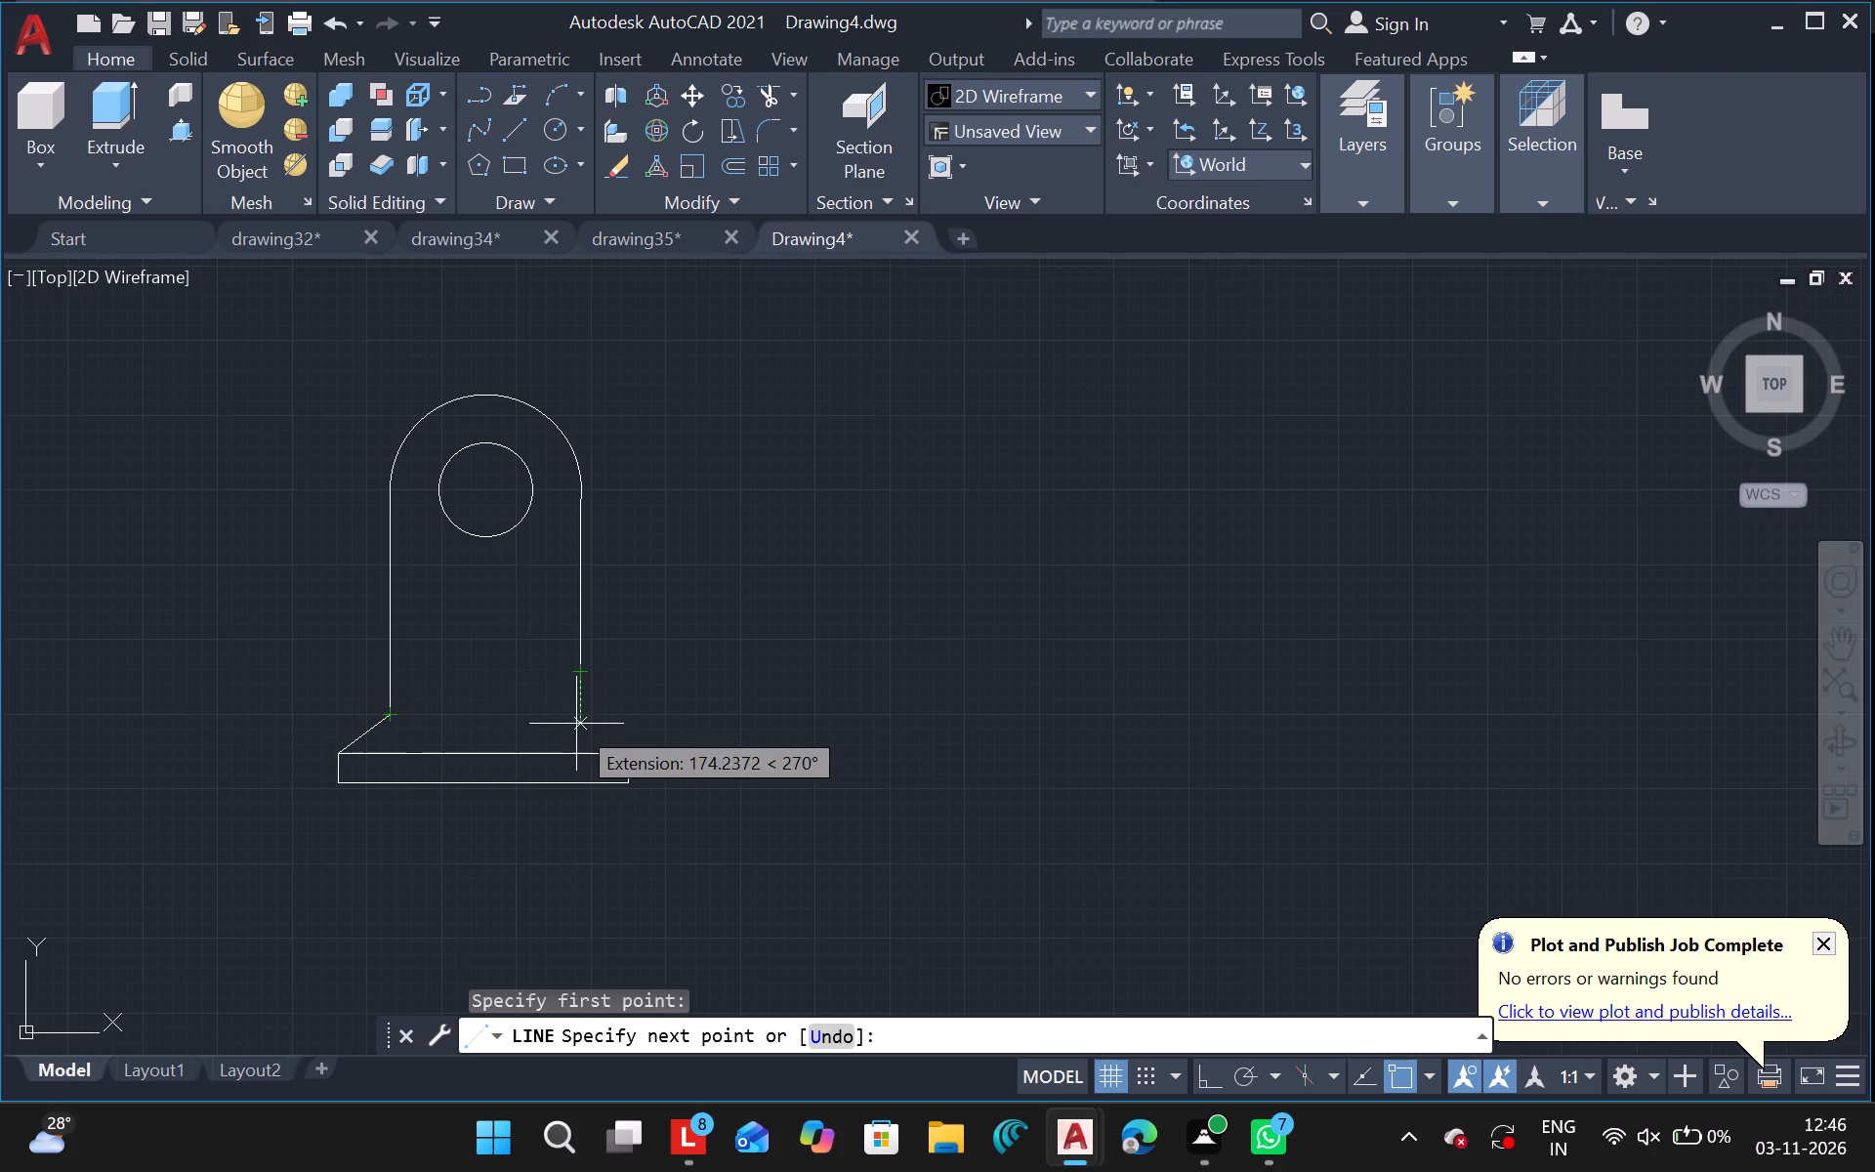
{"action": "left_click", "coordinate": [578, 722]}
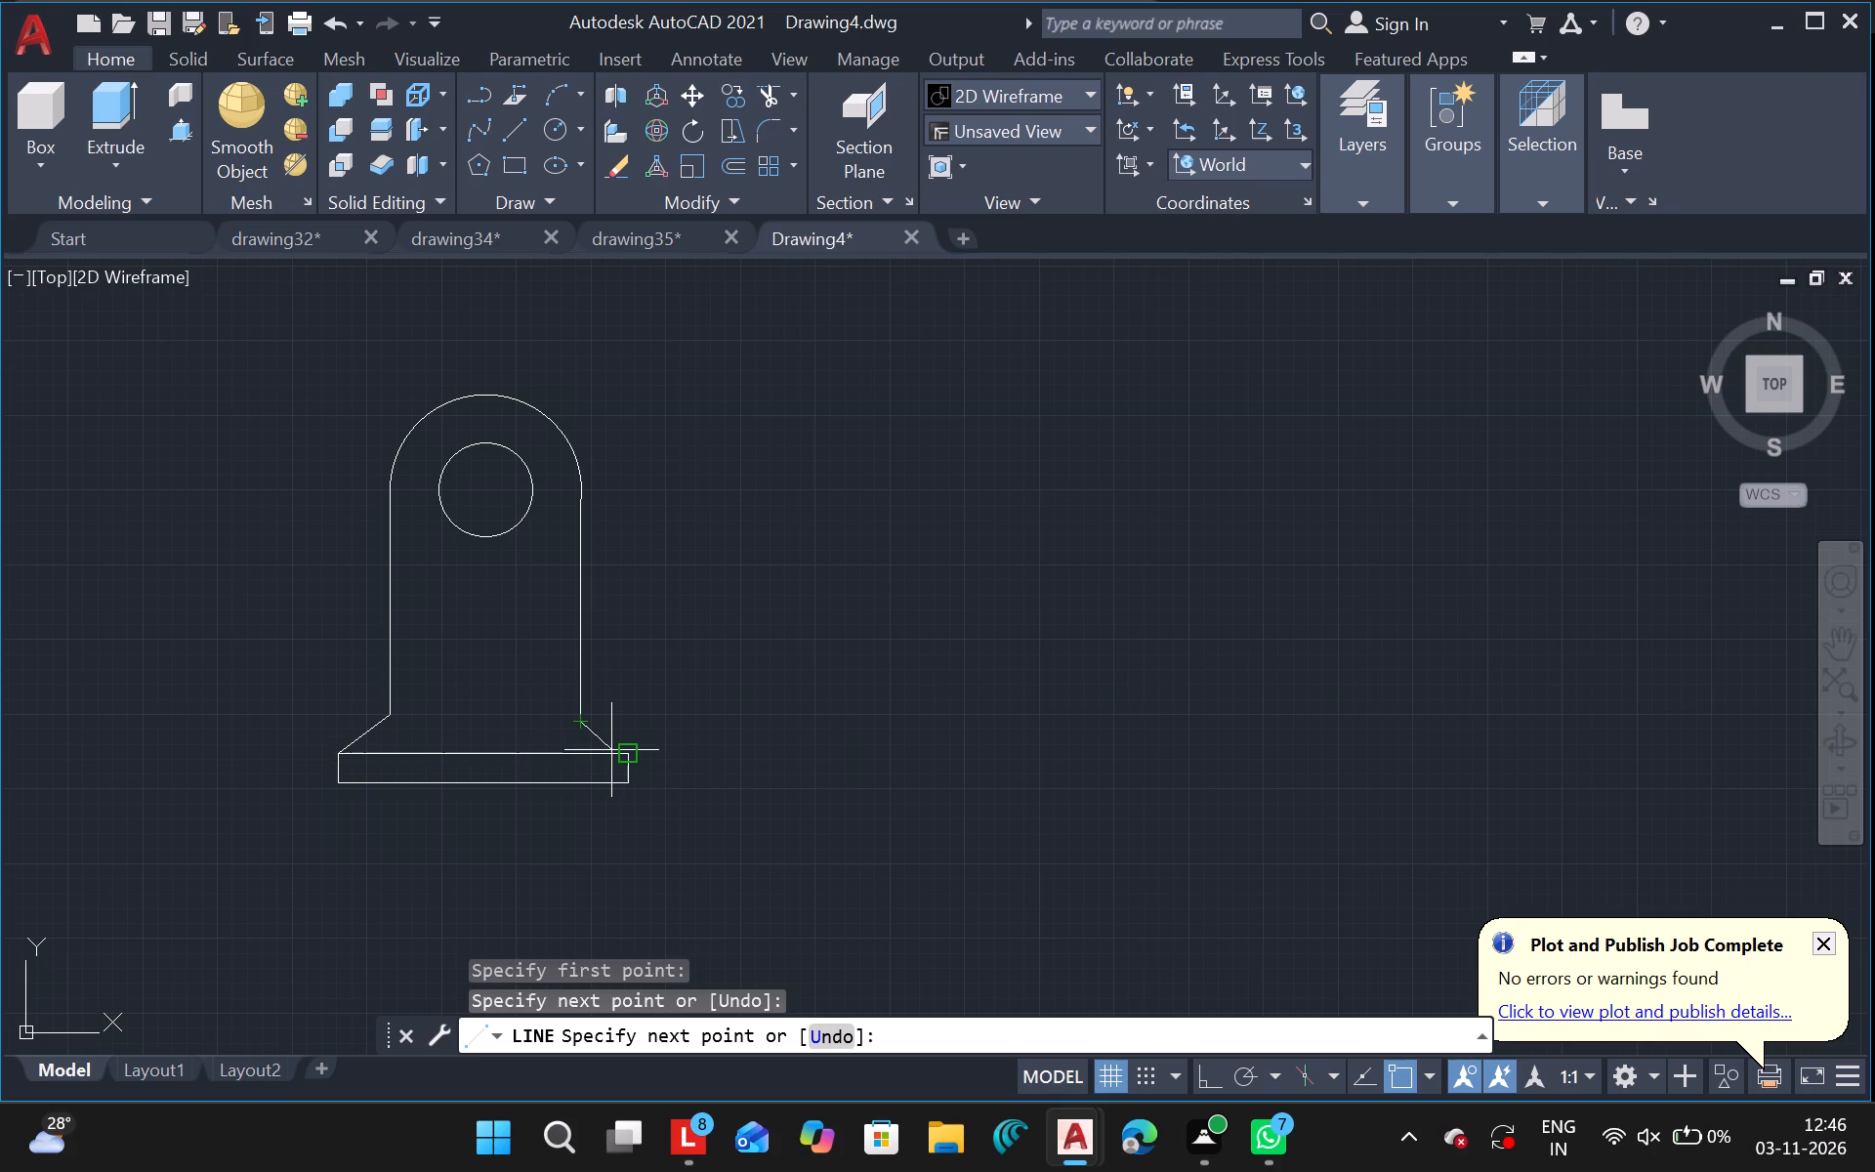
{"action": "left_click", "coordinate": [625, 748]}
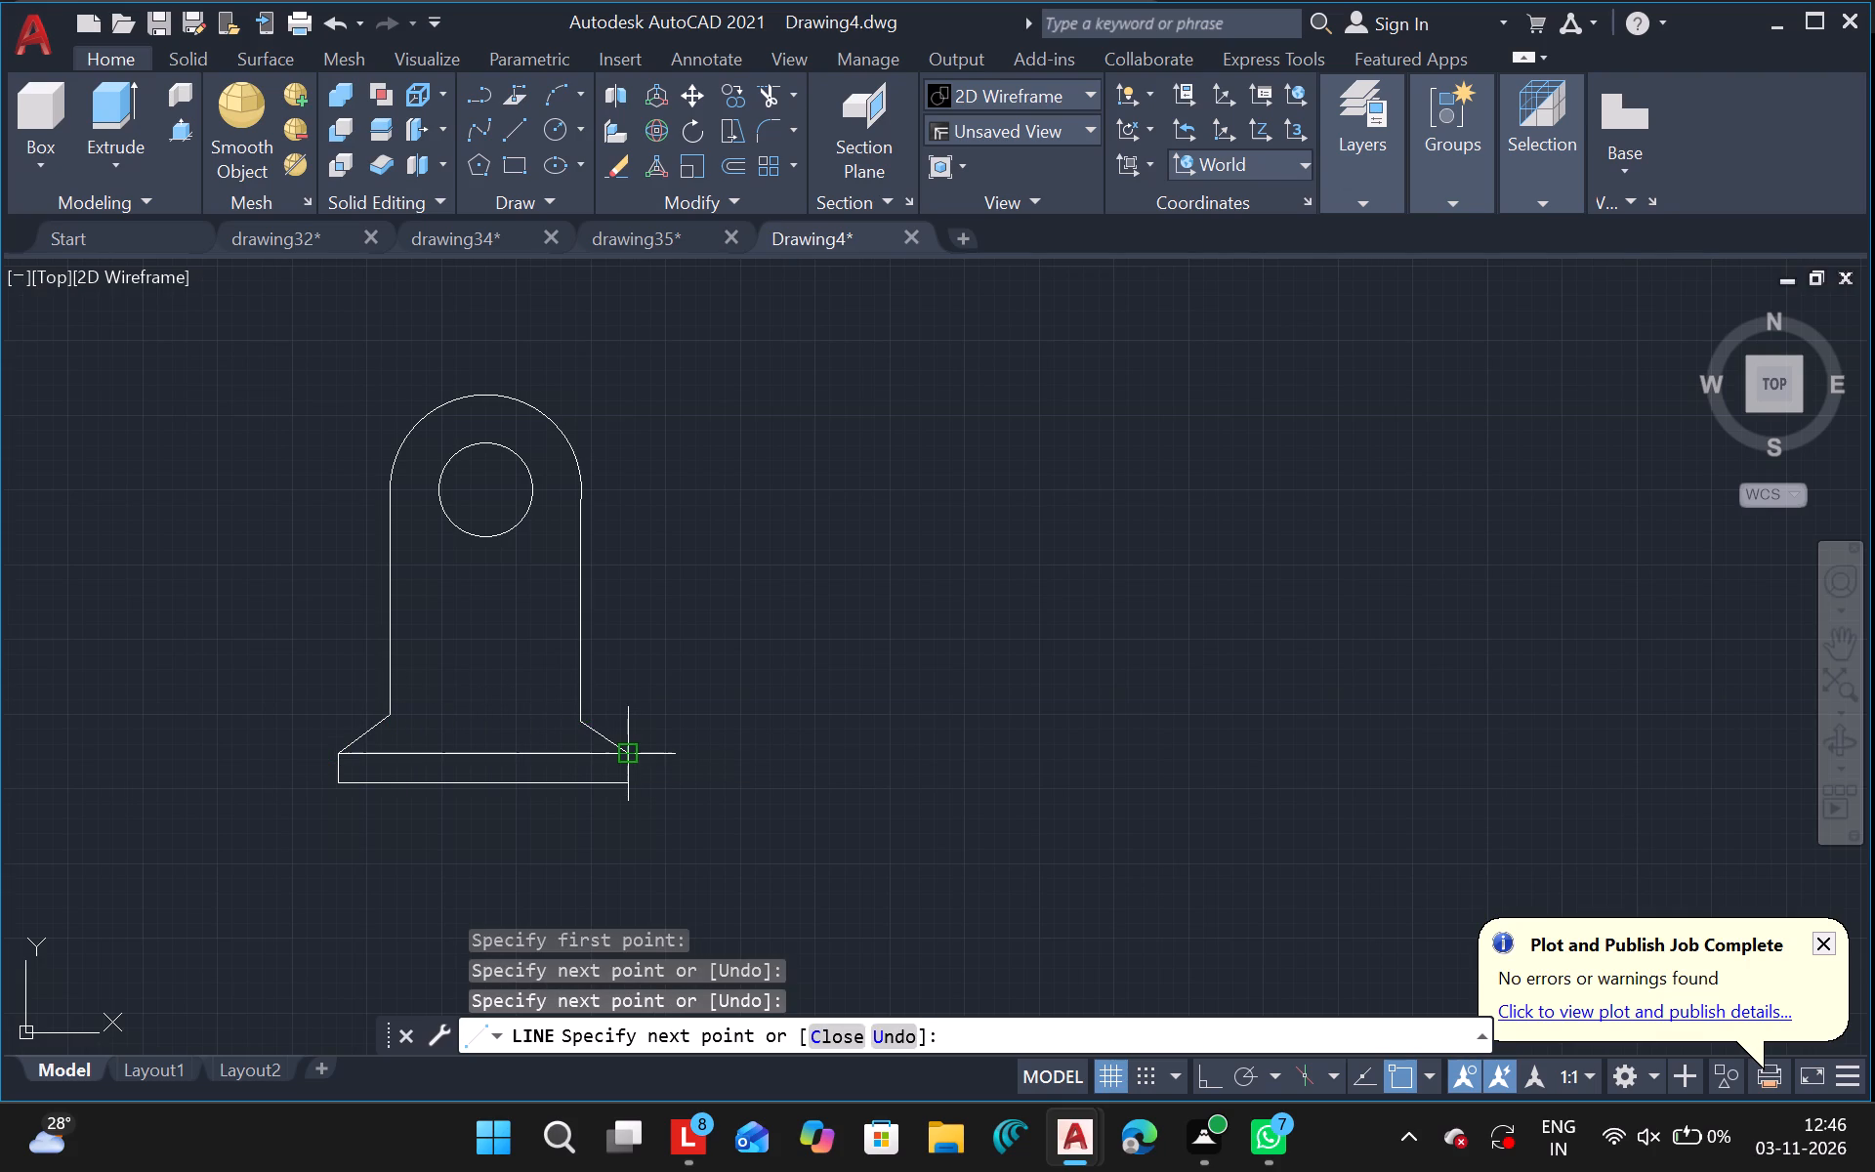
{"action": "key", "text": "Escape"}
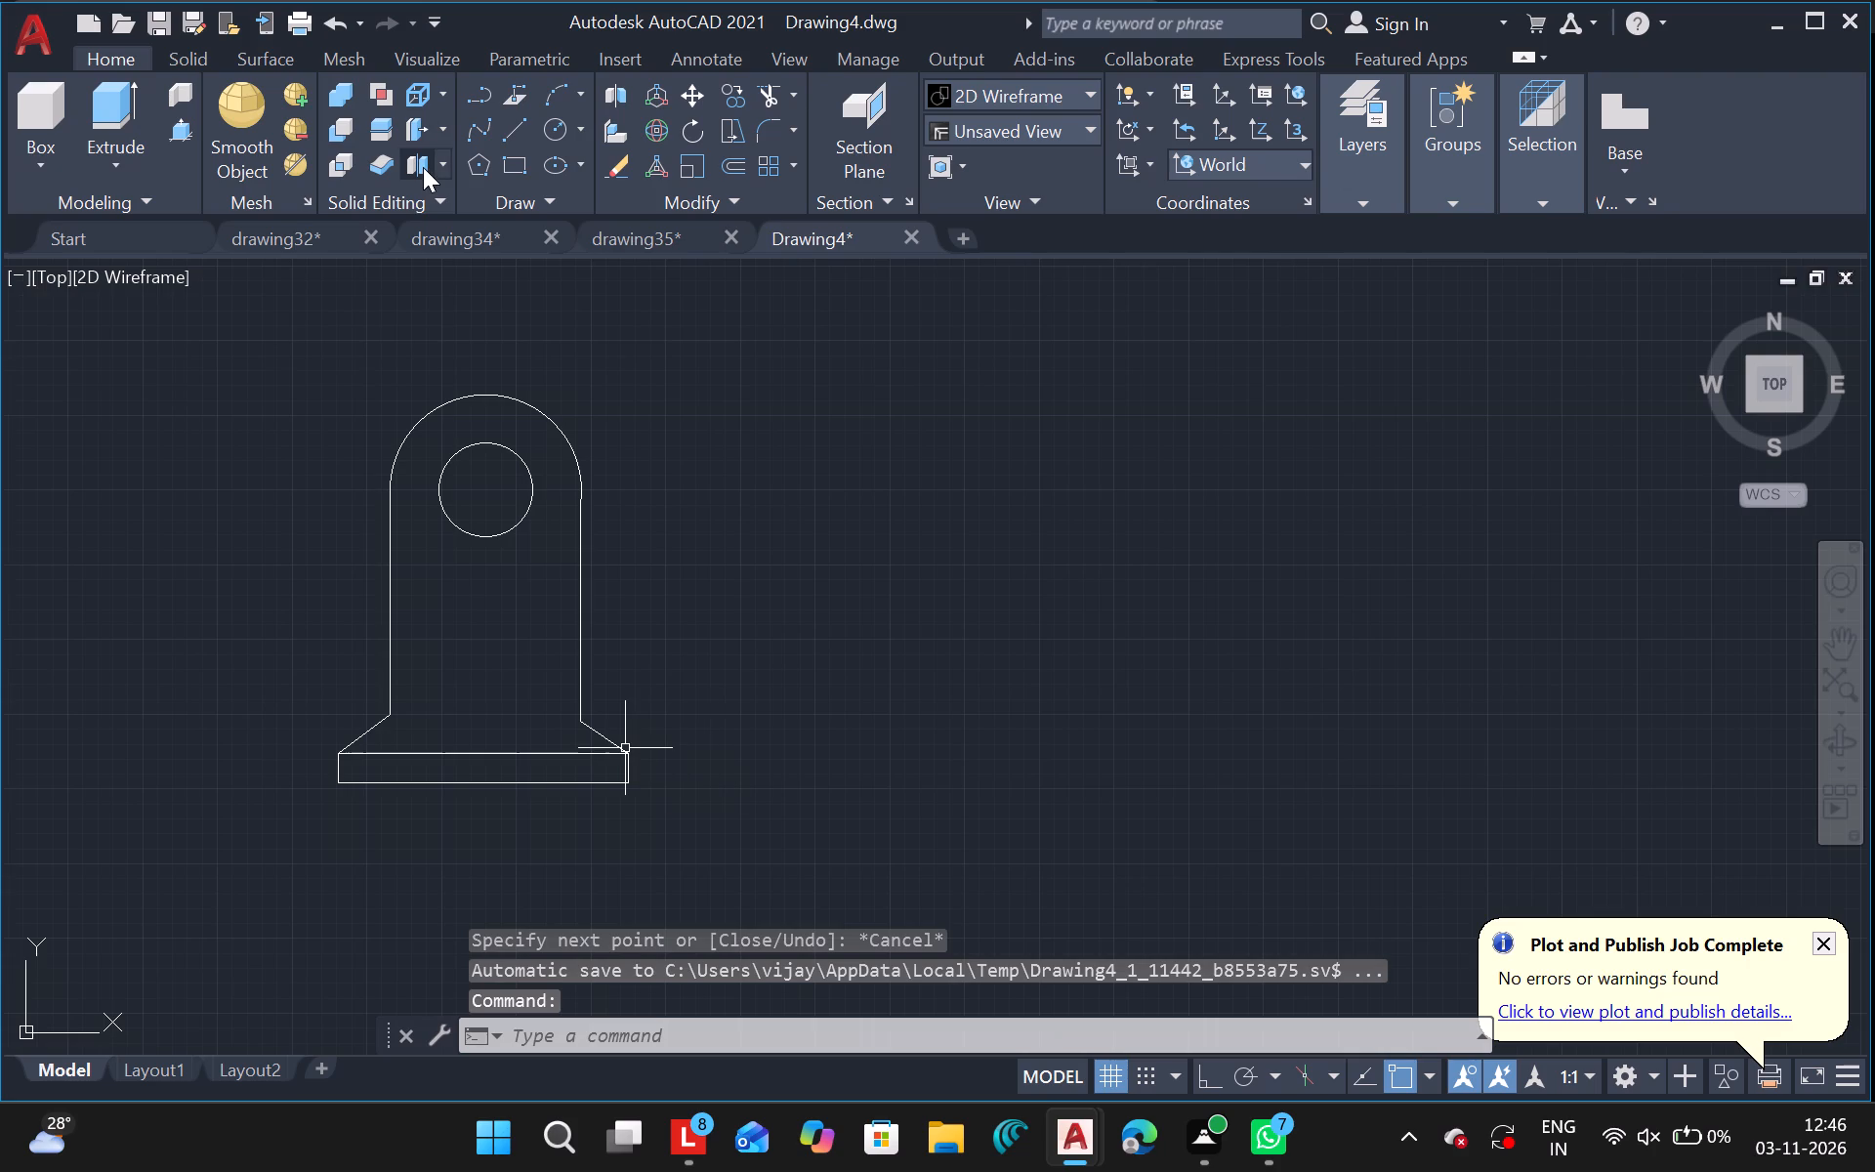
Draw a three-point arc from the base's upper-left corner through the left side line's lower end, ending outside the body.
{"action": "left_click", "coordinate": [561, 99]}
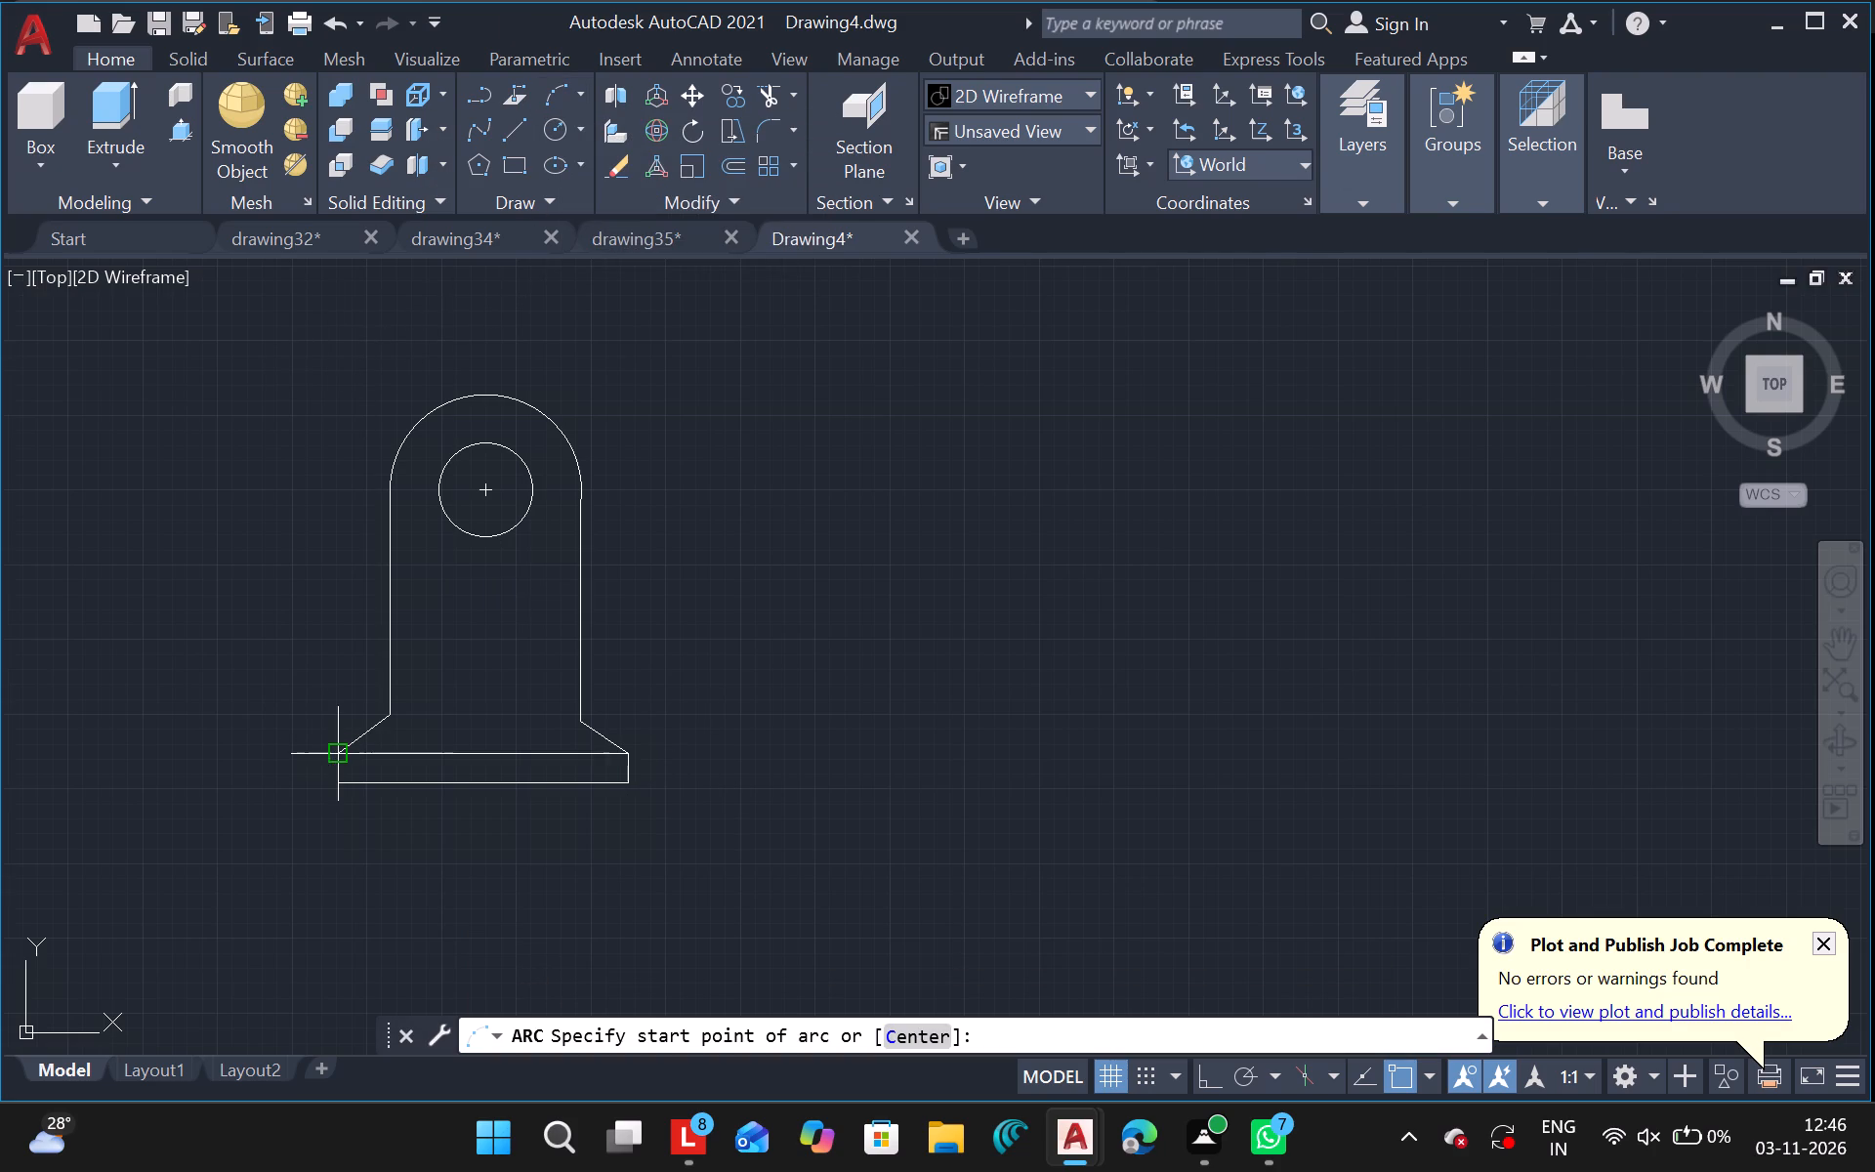
{"action": "left_click_drag", "start_coordinate": [338, 748], "coordinate": [386, 711]}
{"action": "left_click", "coordinate": [386, 711]}
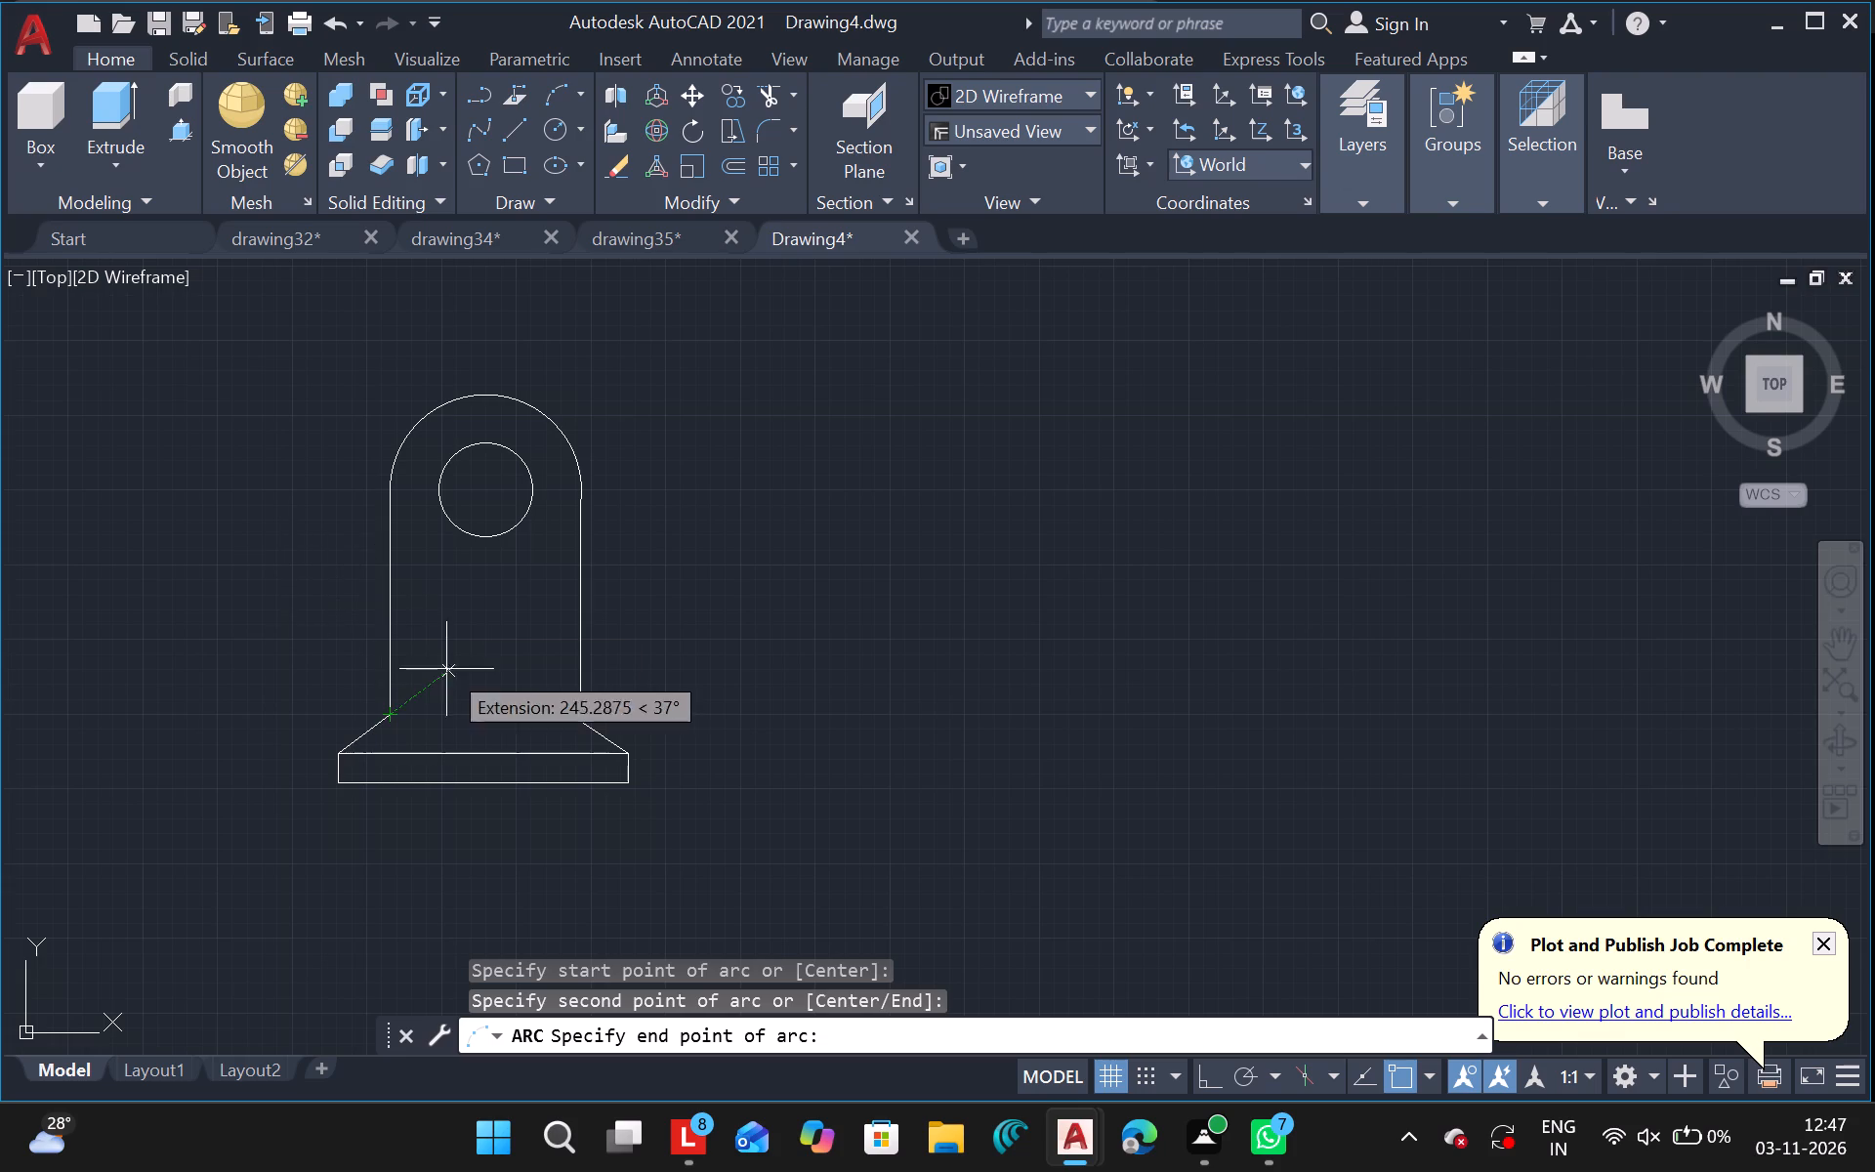
{"action": "left_click", "coordinate": [337, 657]}
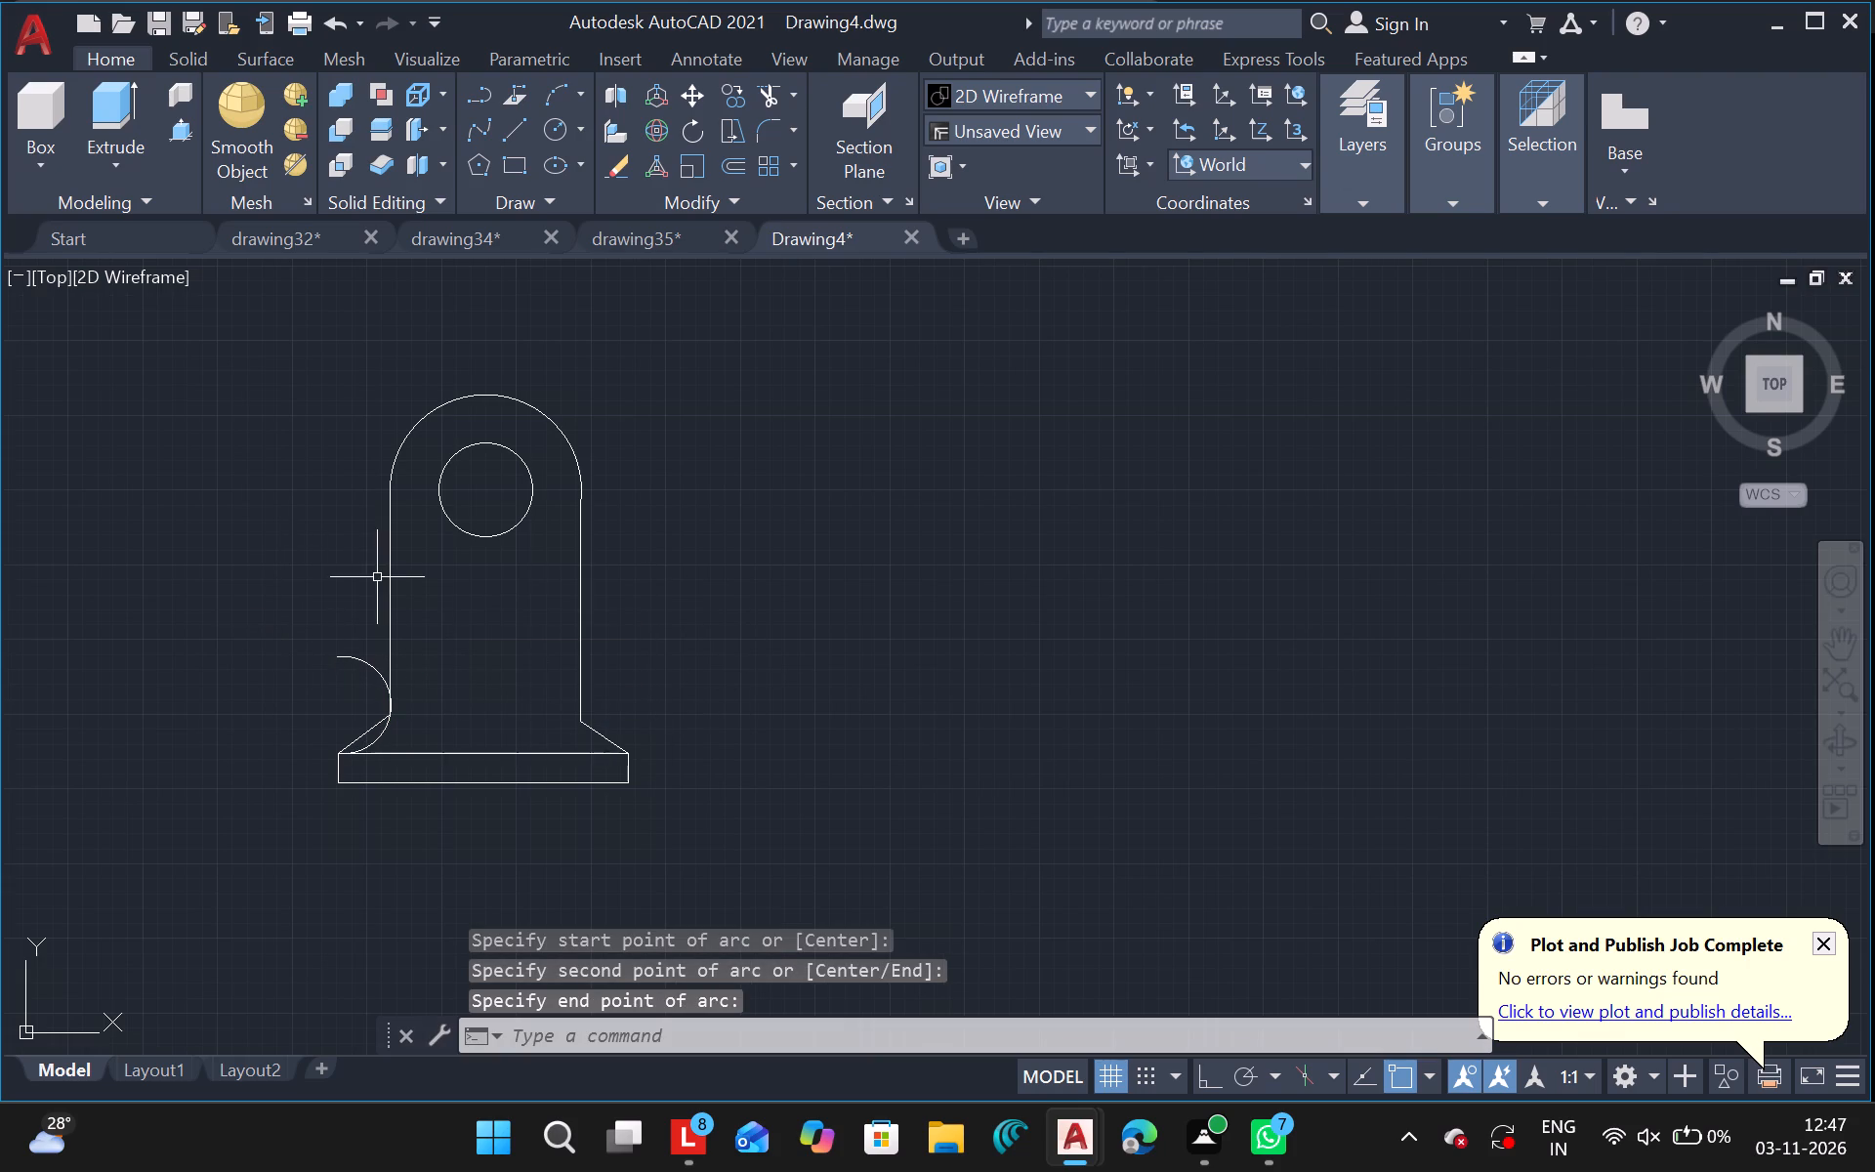
Draw a three-point arc from the base's upper-right corner through the right side line's lower end, ending outside the body.
{"action": "left_click", "coordinate": [550, 97]}
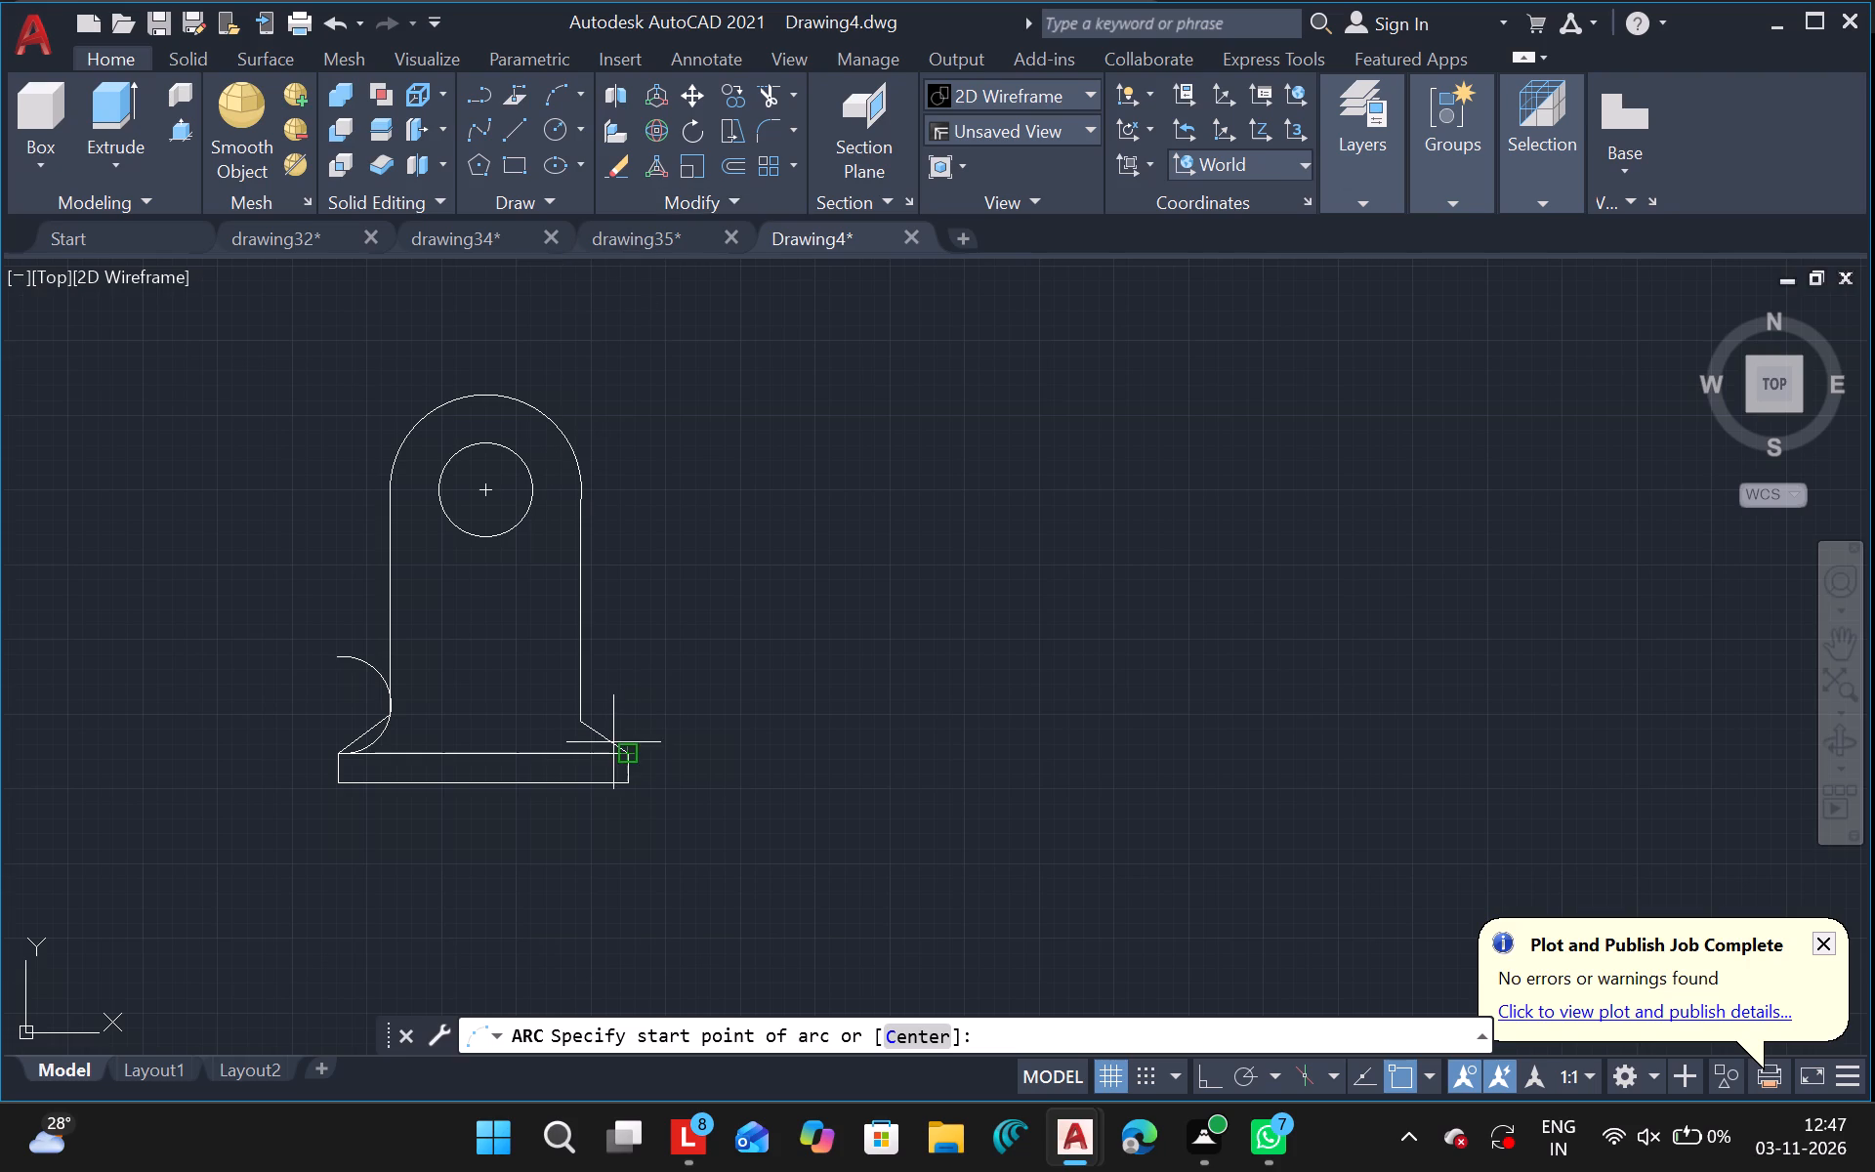
{"action": "left_click_drag", "start_coordinate": [632, 749], "coordinate": [583, 719]}
{"action": "left_click_drag", "start_coordinate": [583, 719], "coordinate": [601, 684]}
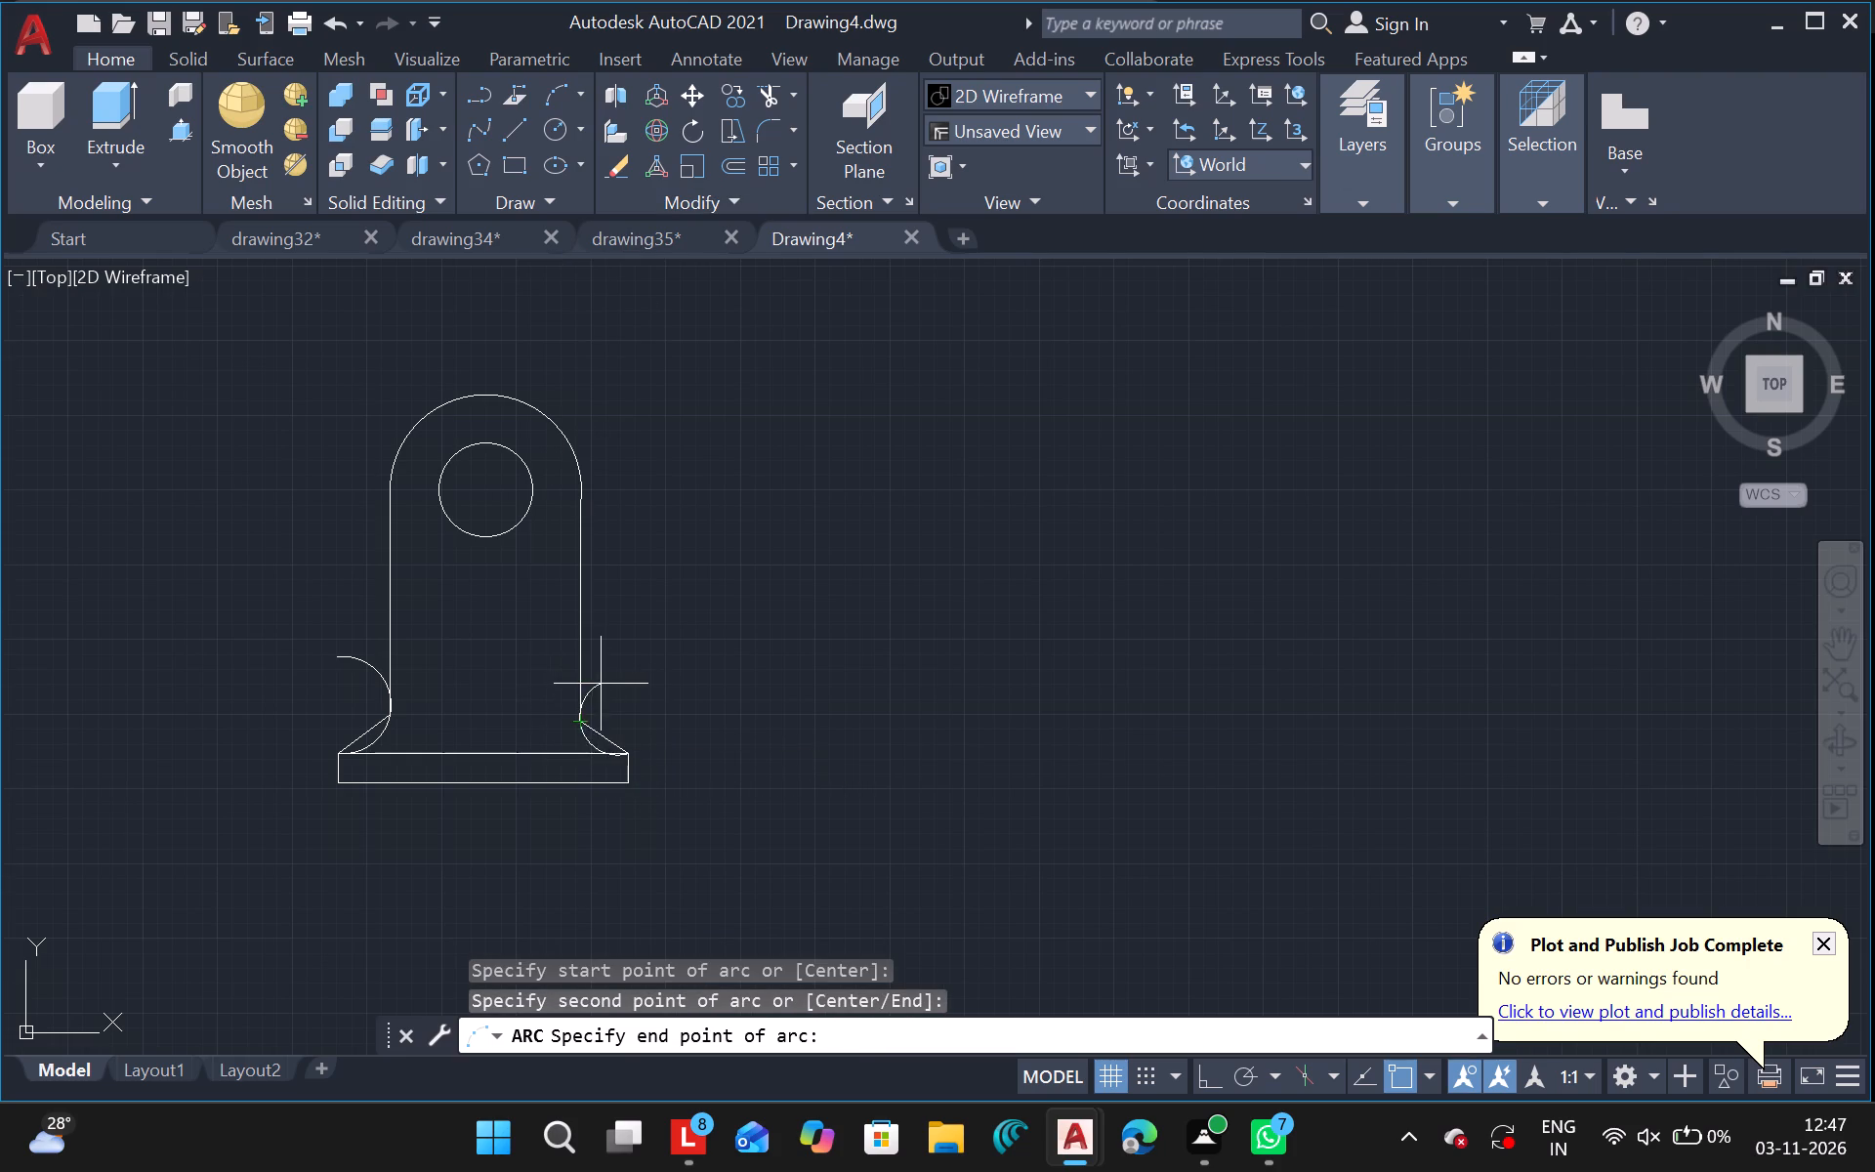
{"action": "left_click_drag", "start_coordinate": [601, 684], "coordinate": [605, 682]}
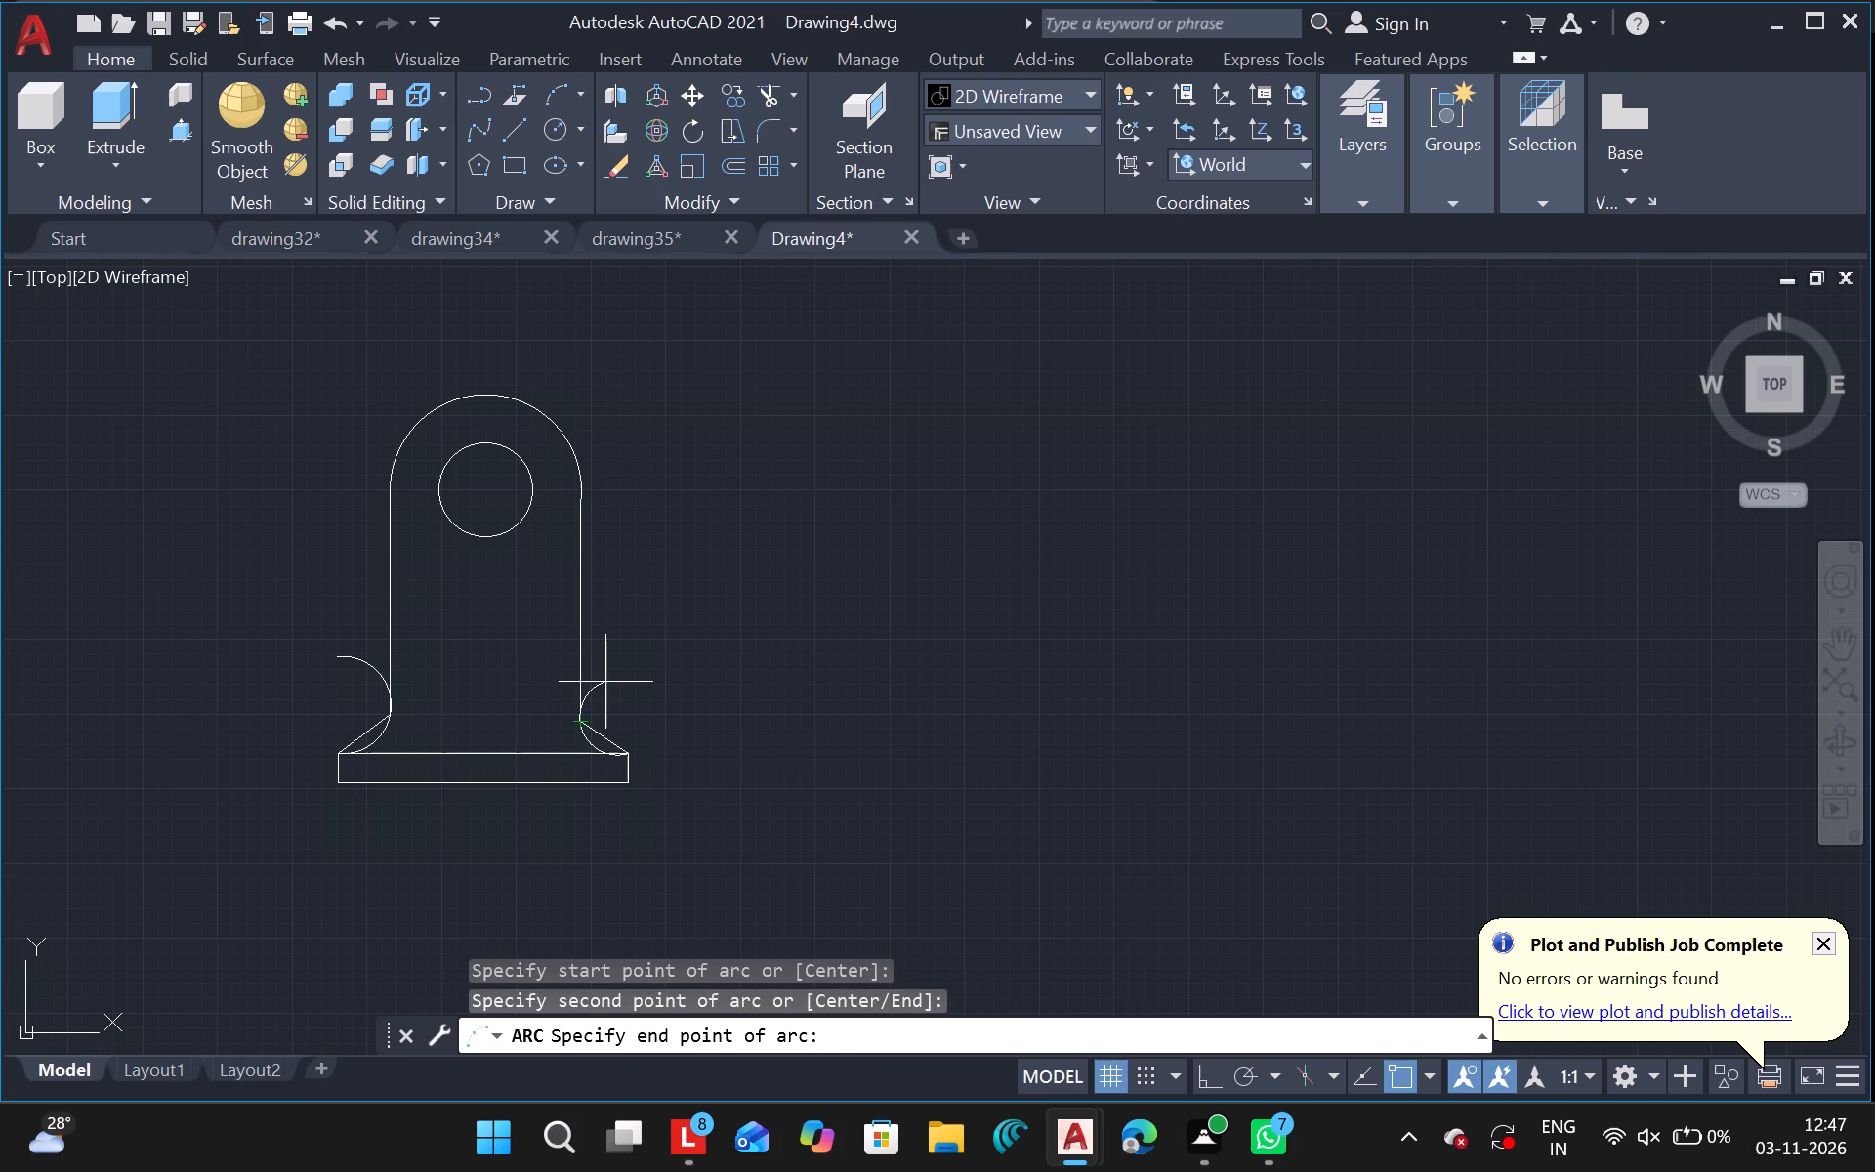
{"action": "left_click_drag", "start_coordinate": [605, 682], "coordinate": [601, 680]}
{"action": "left_click", "coordinate": [601, 680]}
Trim away the upper arc overhangs and the diagonal lines on both sides, leaving the concave arcs above the base.
{"action": "type", "text": "tr"}
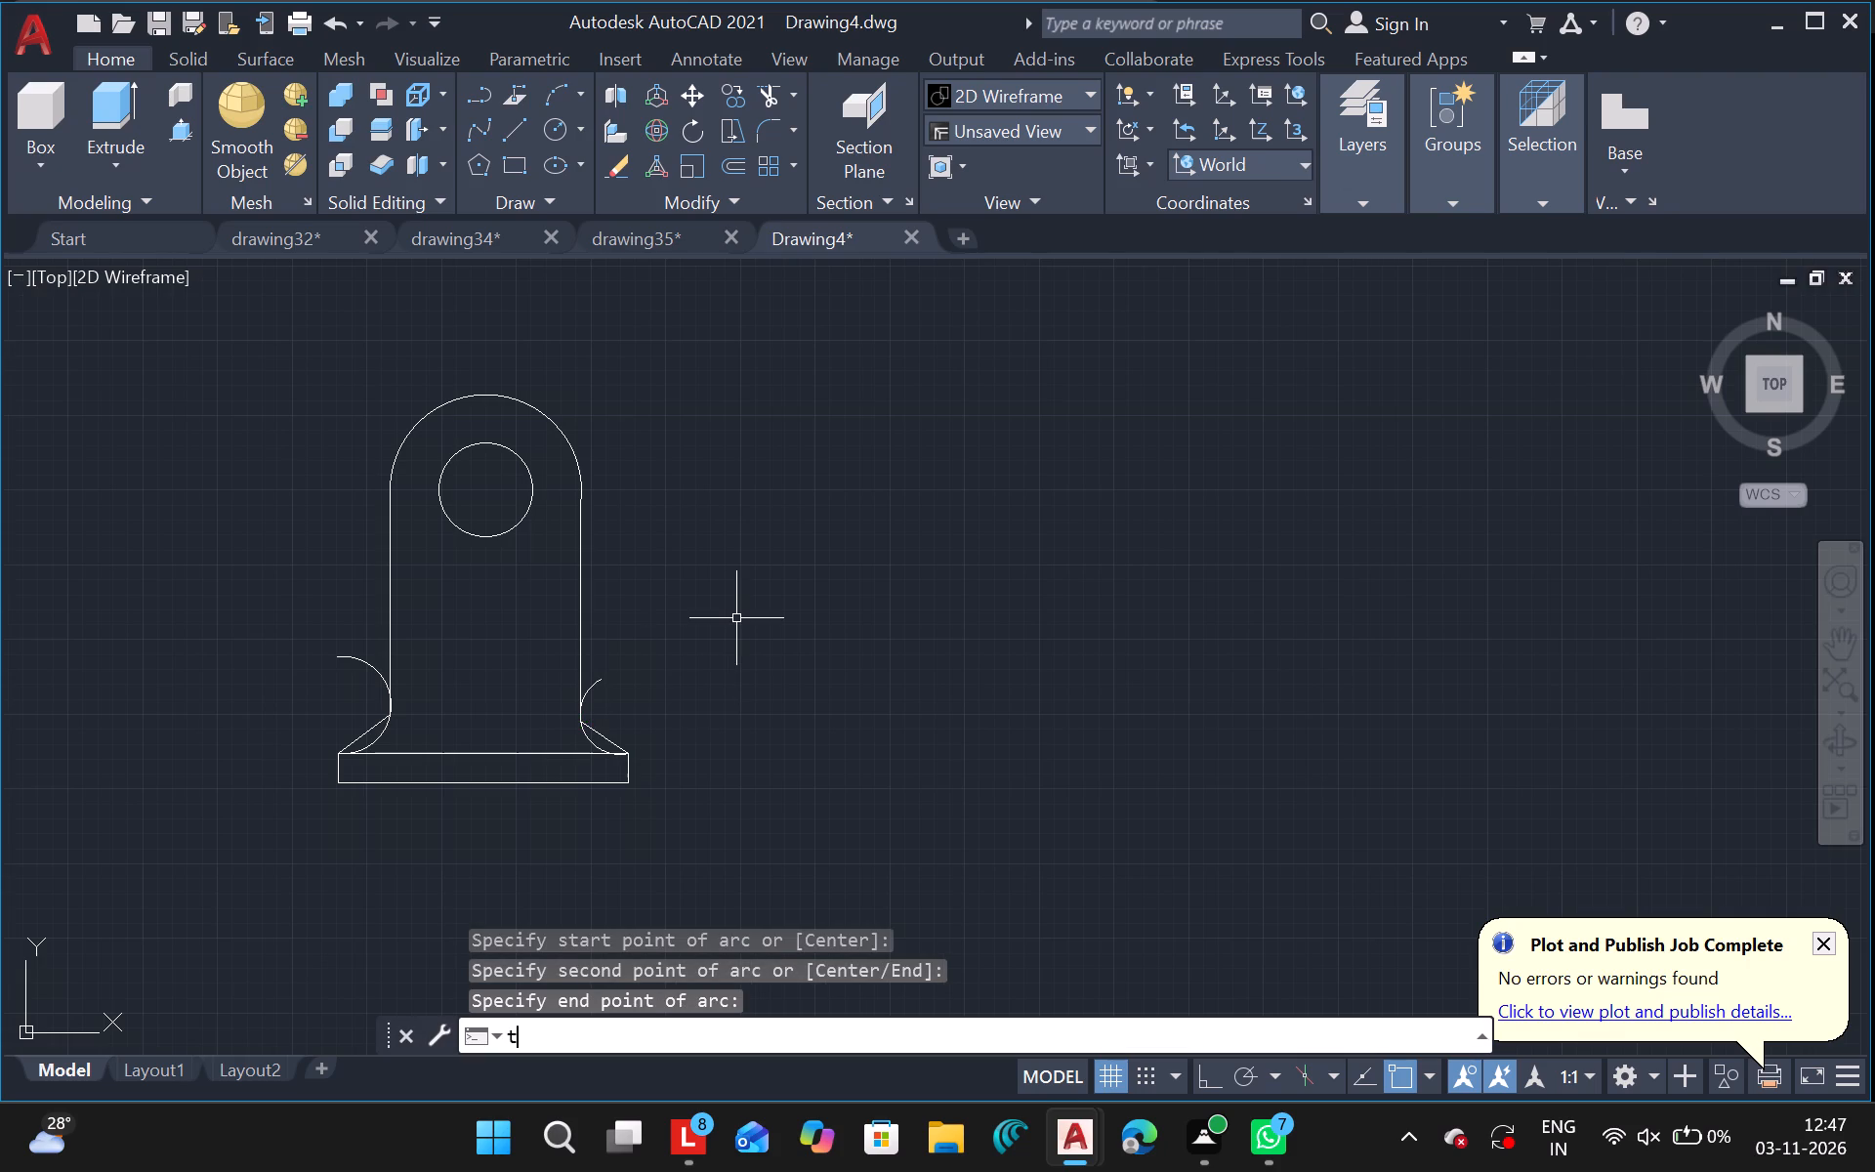
{"action": "left_click", "coordinate": [500, 760]}
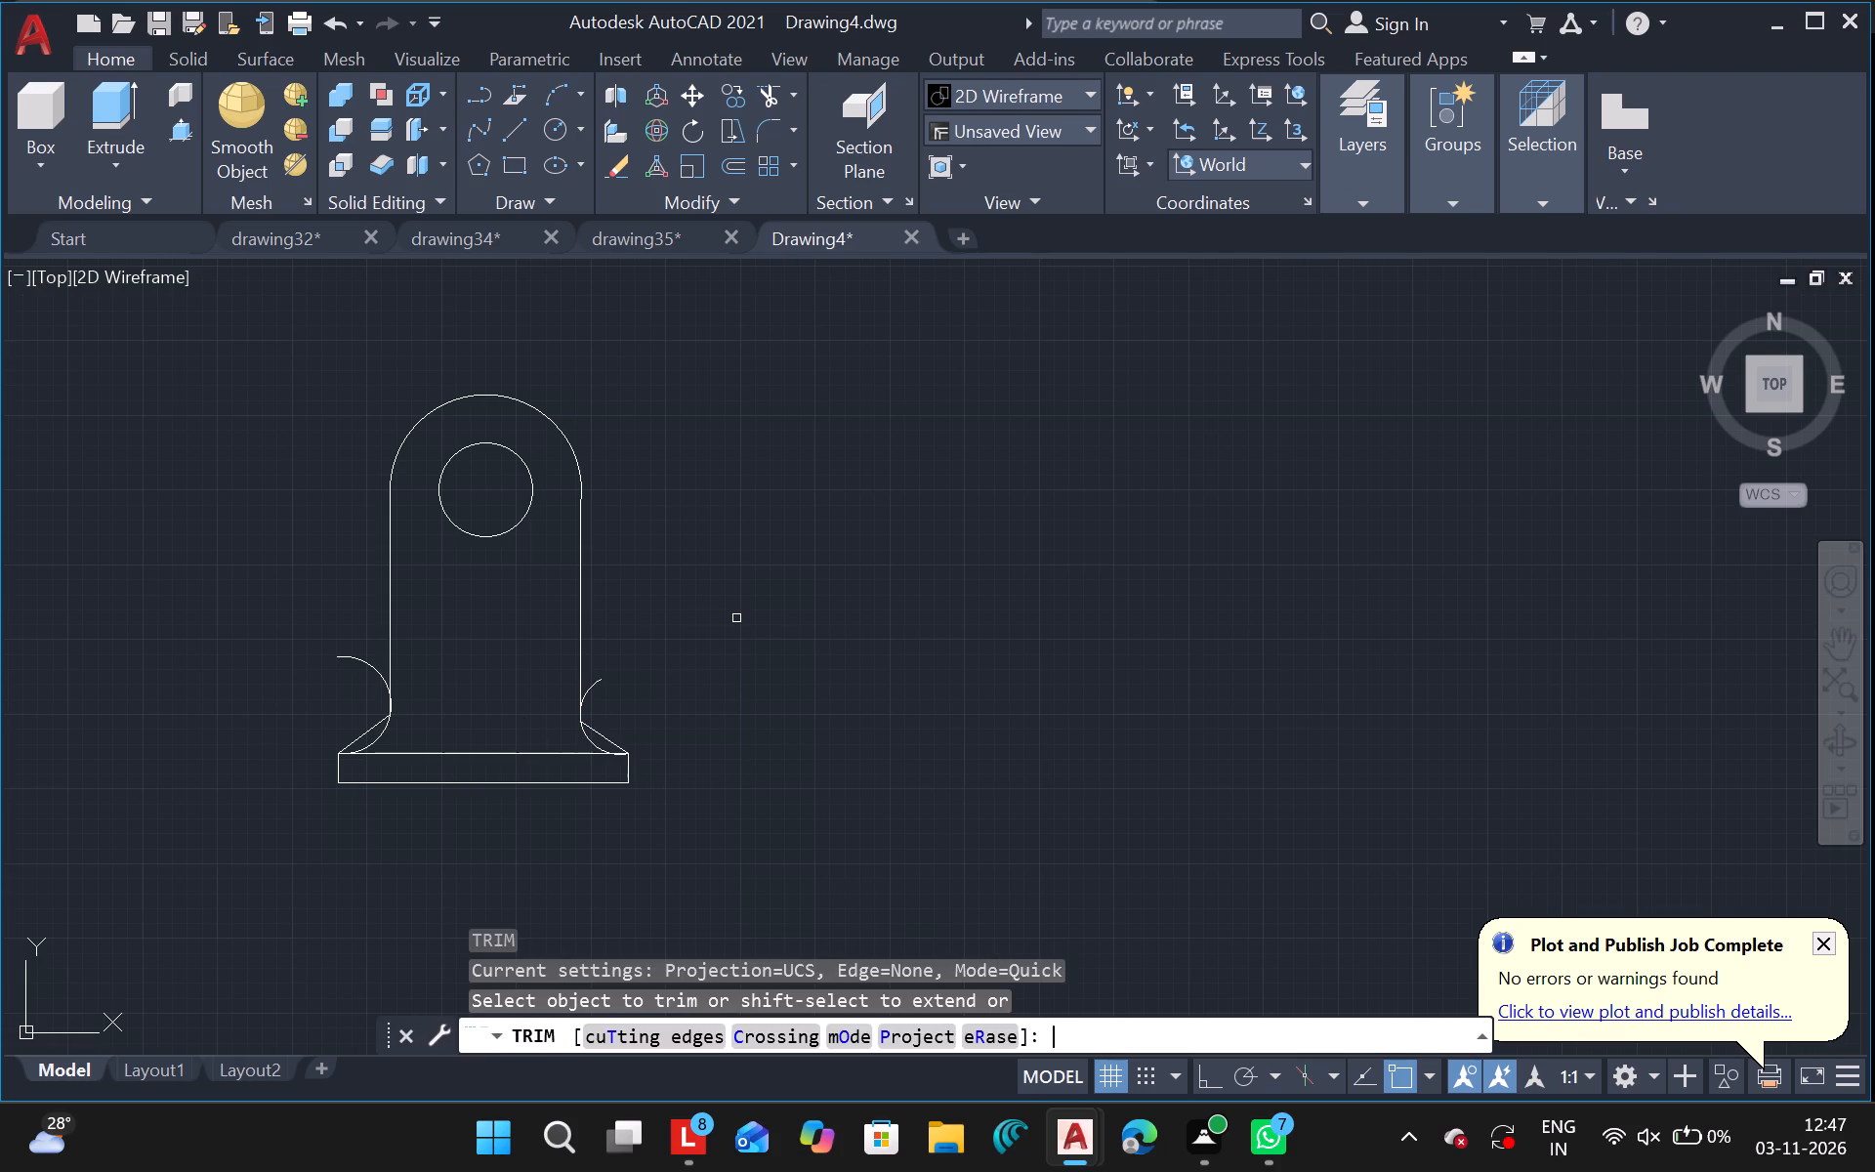
{"action": "left_click_drag", "start_coordinate": [591, 691], "coordinate": [602, 732]}
{"action": "left_click", "coordinate": [602, 732]}
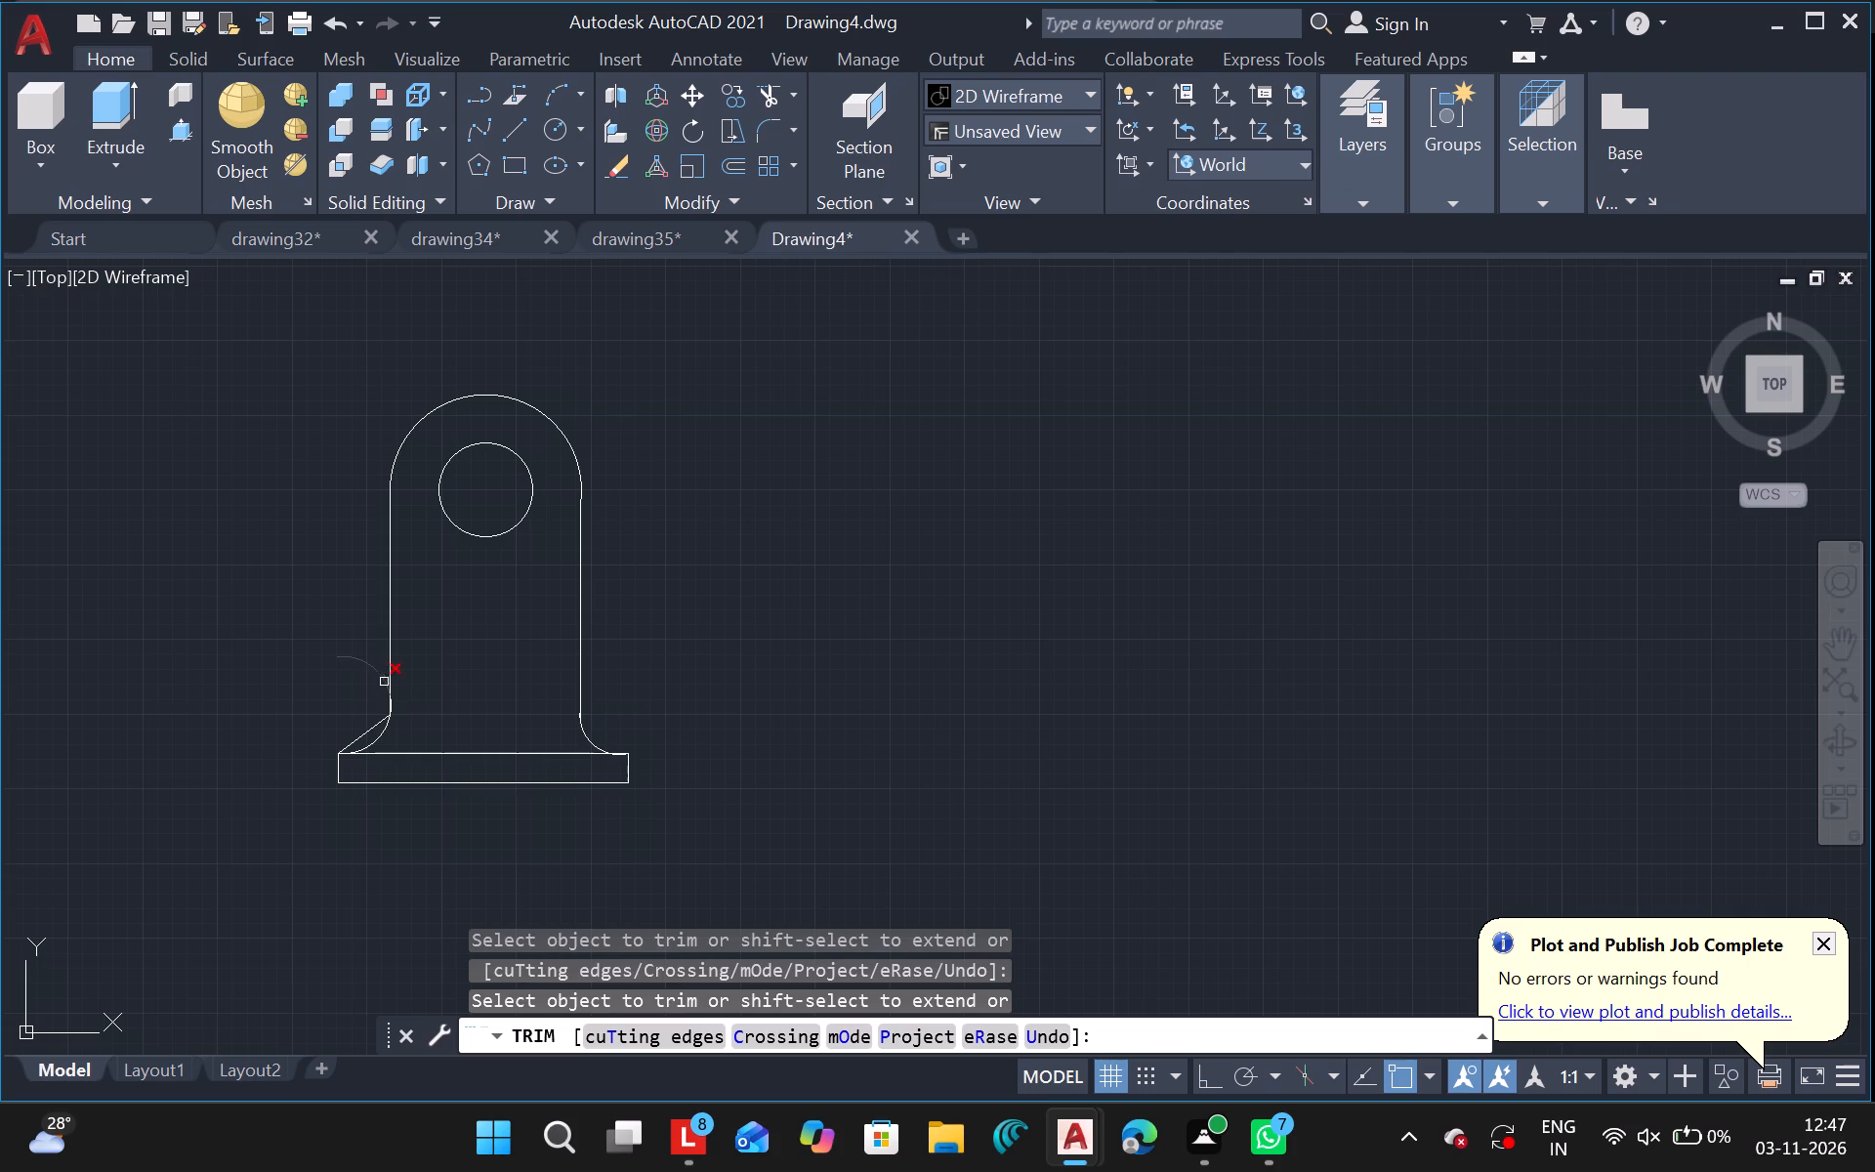
{"action": "left_click_drag", "start_coordinate": [380, 682], "coordinate": [371, 727]}
{"action": "left_click", "coordinate": [371, 727]}
{"action": "key", "text": "Escape"}
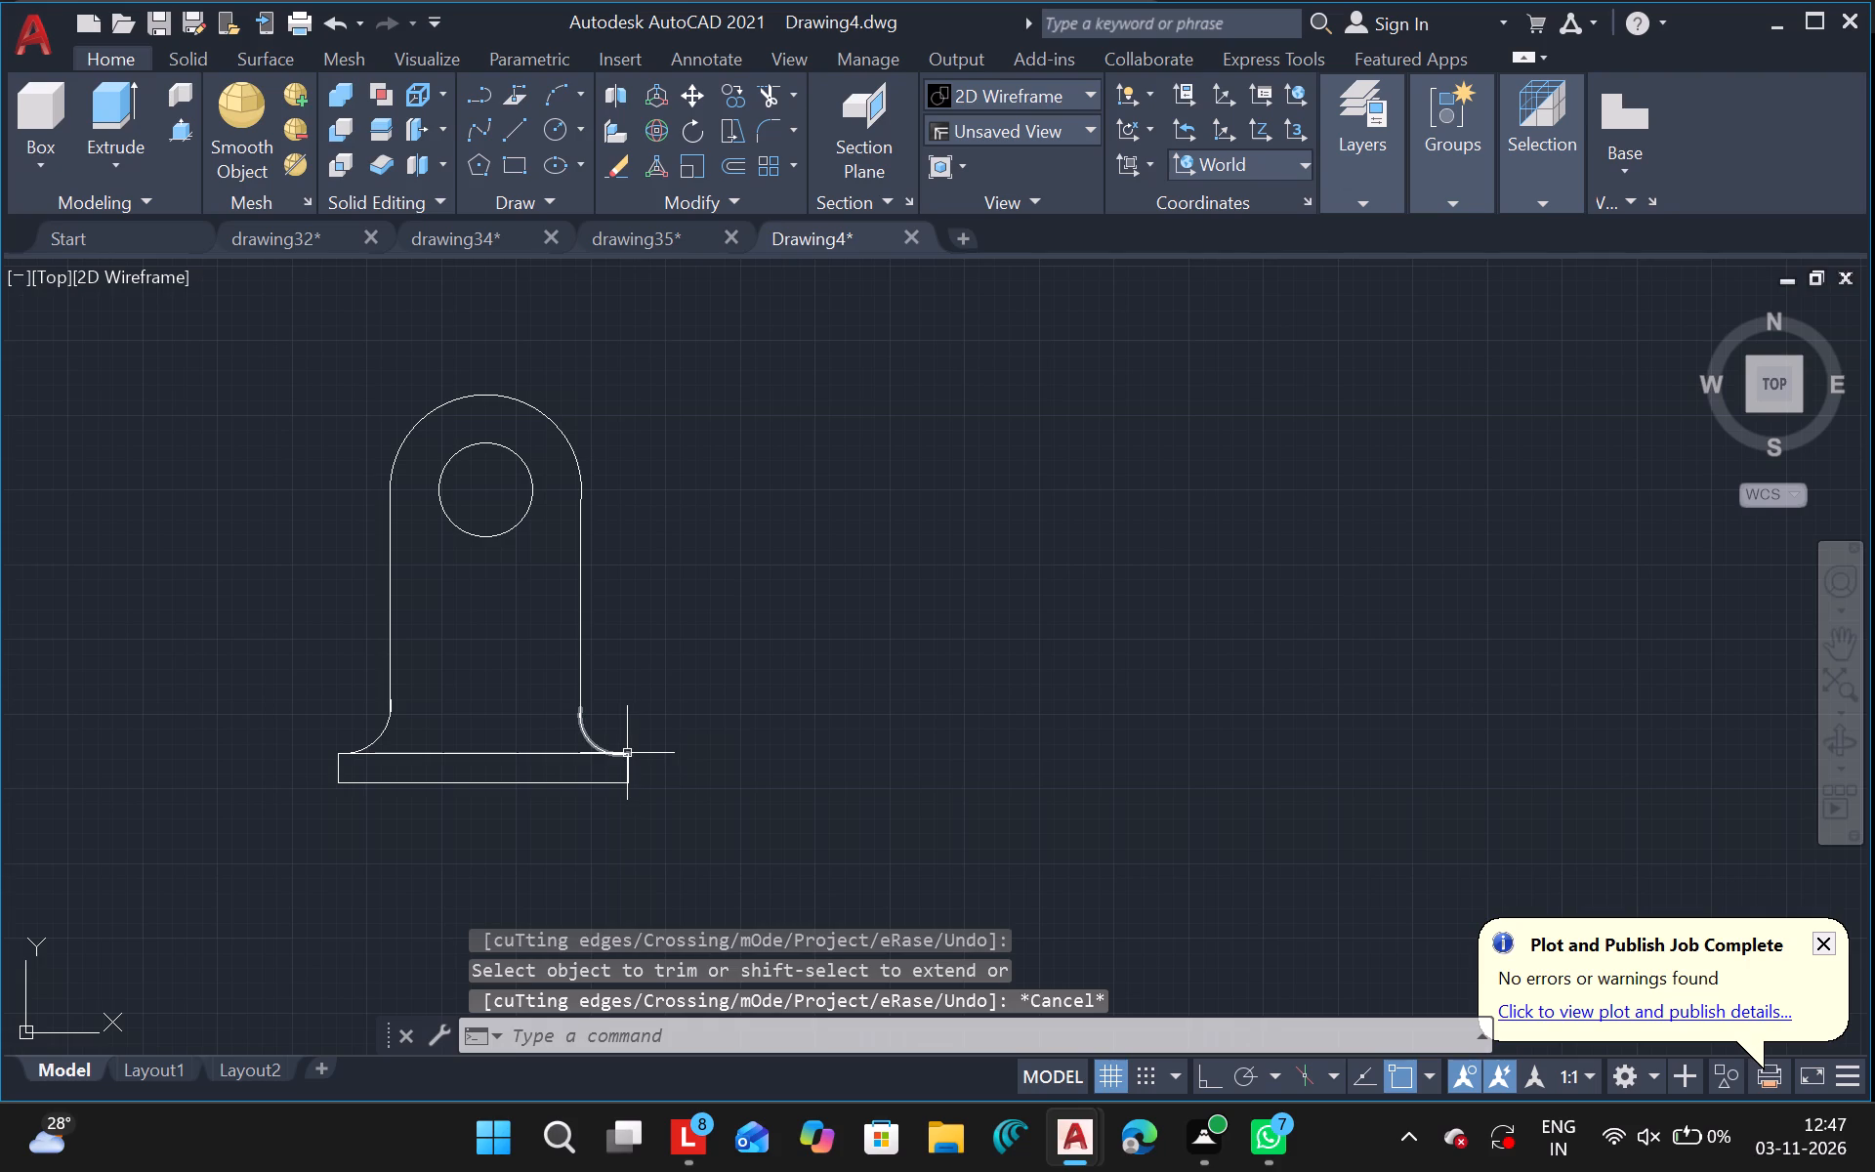
Trim the small overlaps where the arcs meet the side lines and base corner, and the base's top edge between the arcs.
{"action": "type", "text": "tr"}
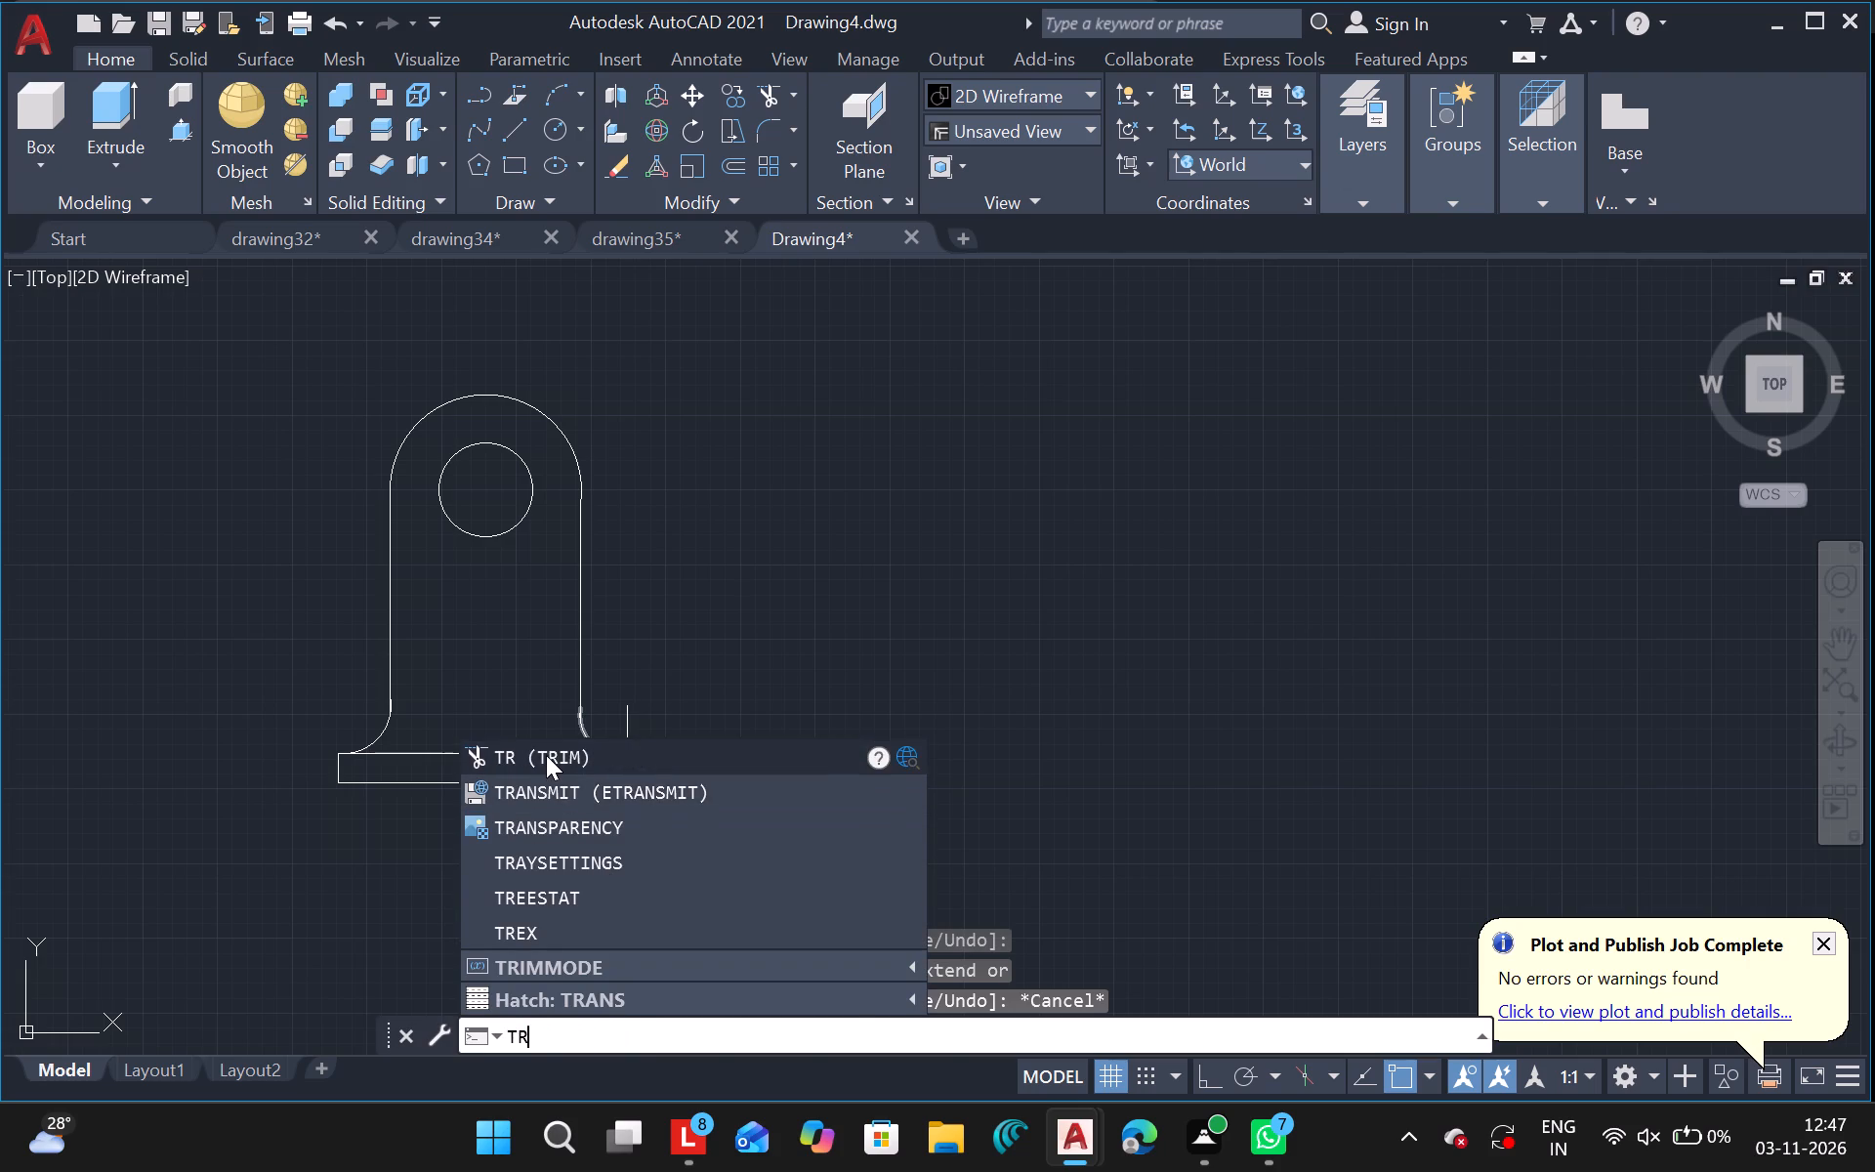
{"action": "left_click", "coordinate": [546, 755]}
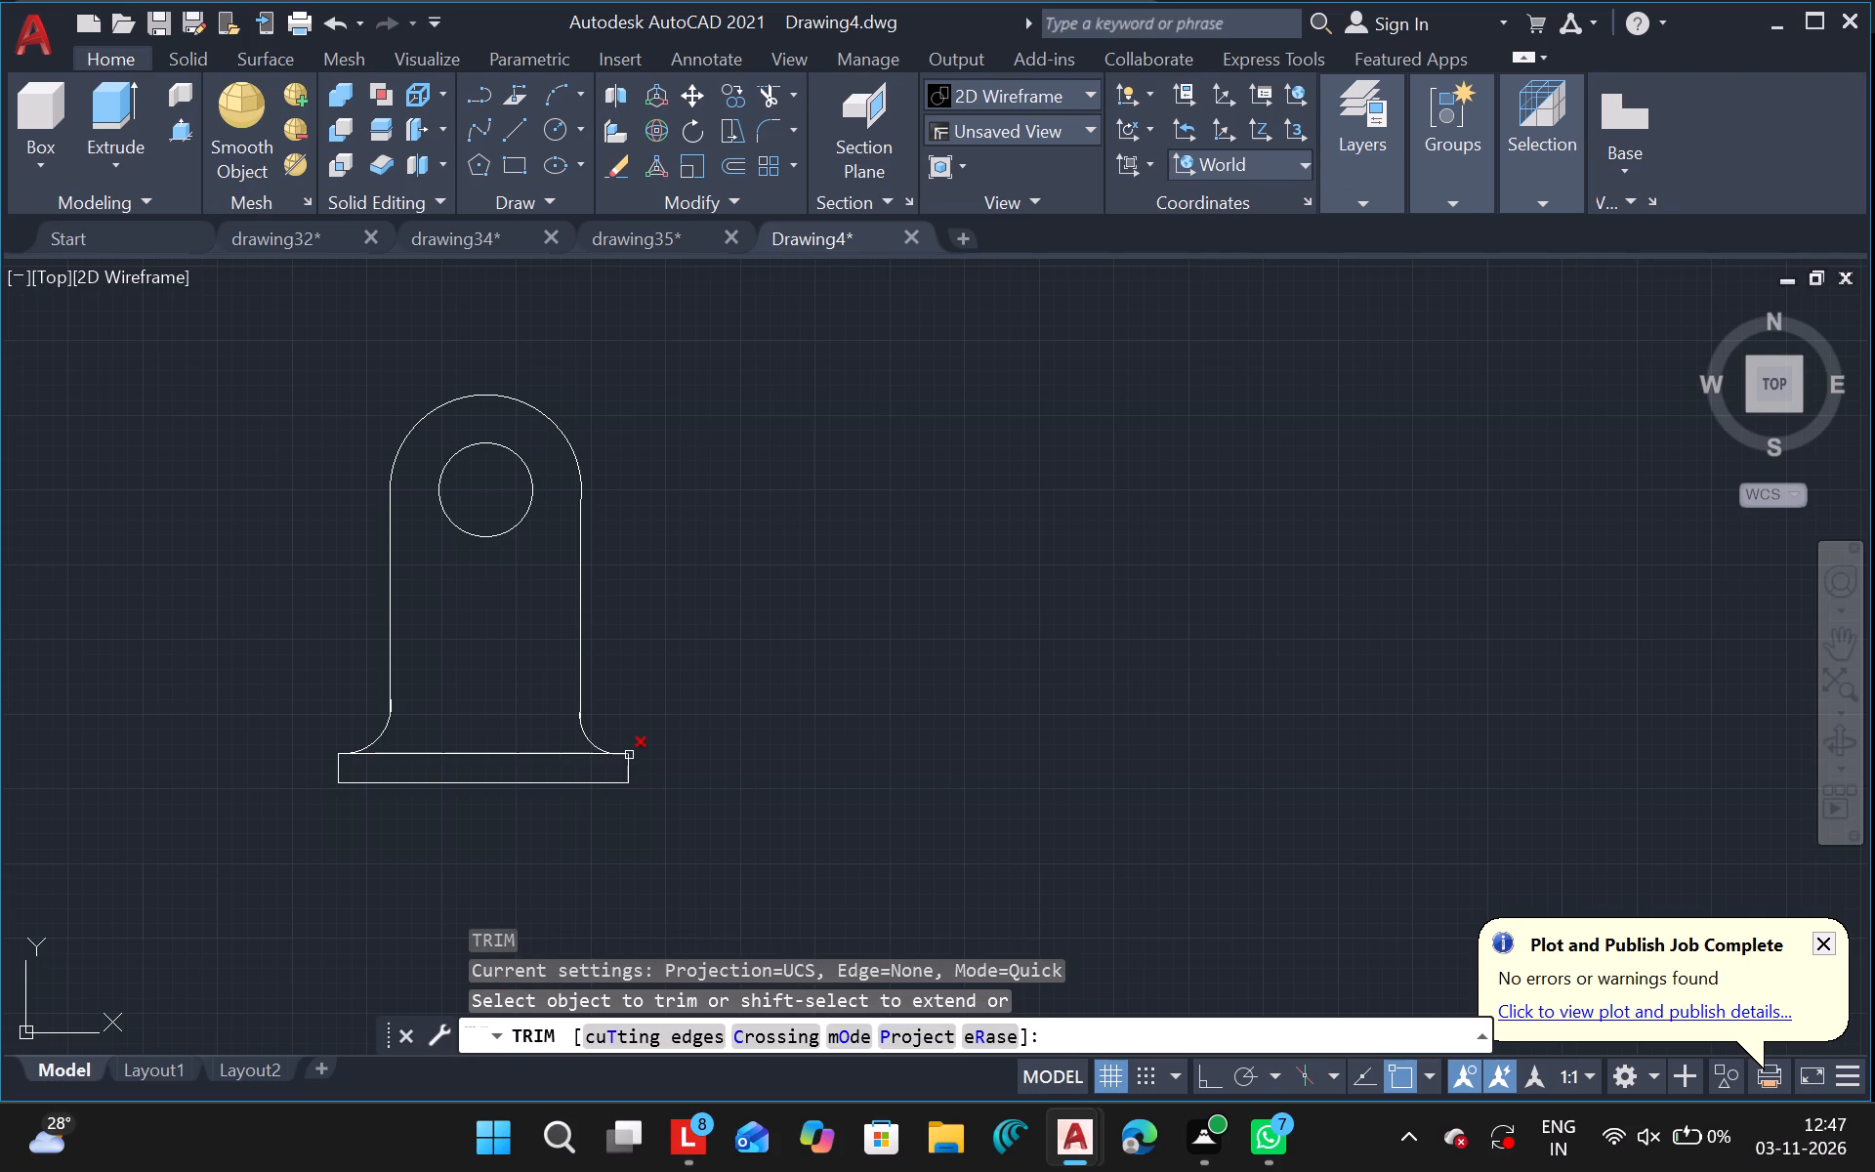
{"action": "left_click", "coordinate": [629, 755]}
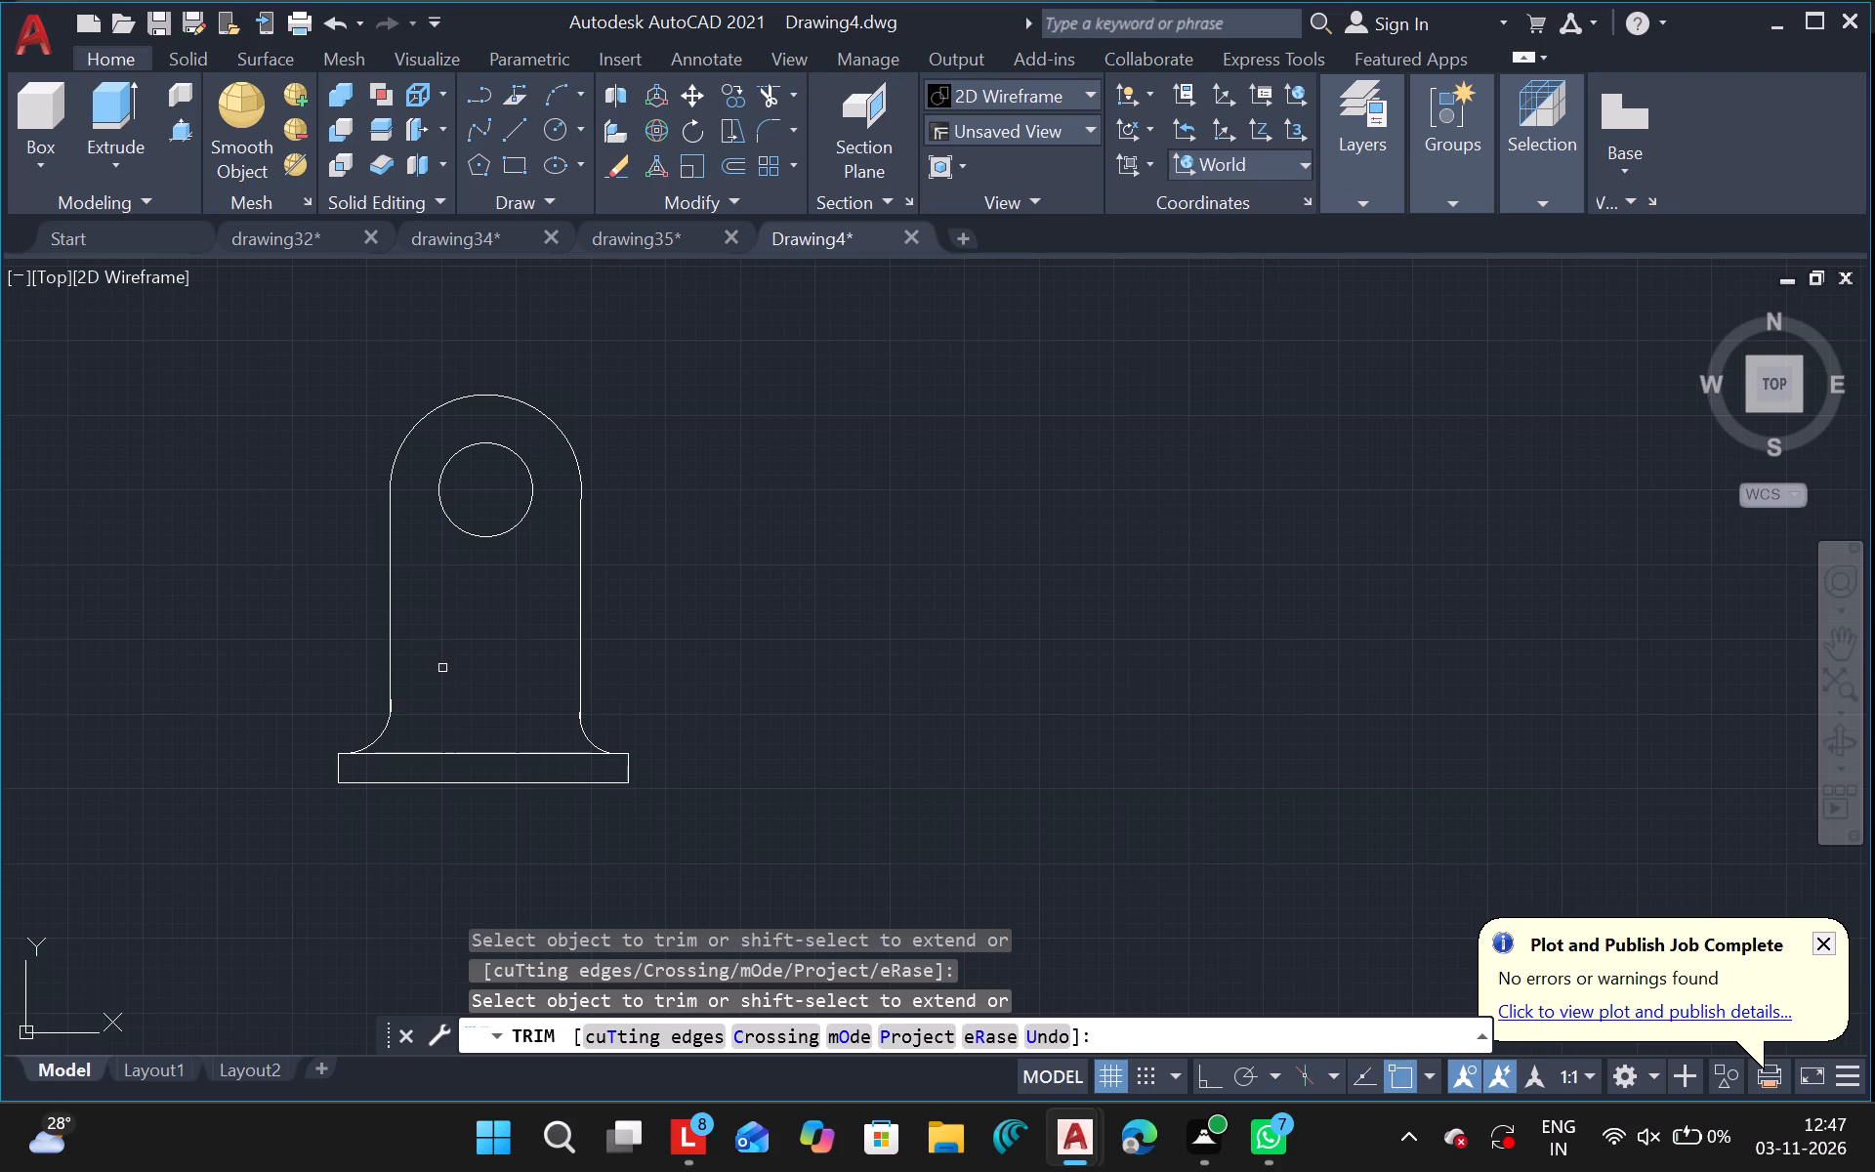
{"action": "left_click", "coordinate": [391, 713]}
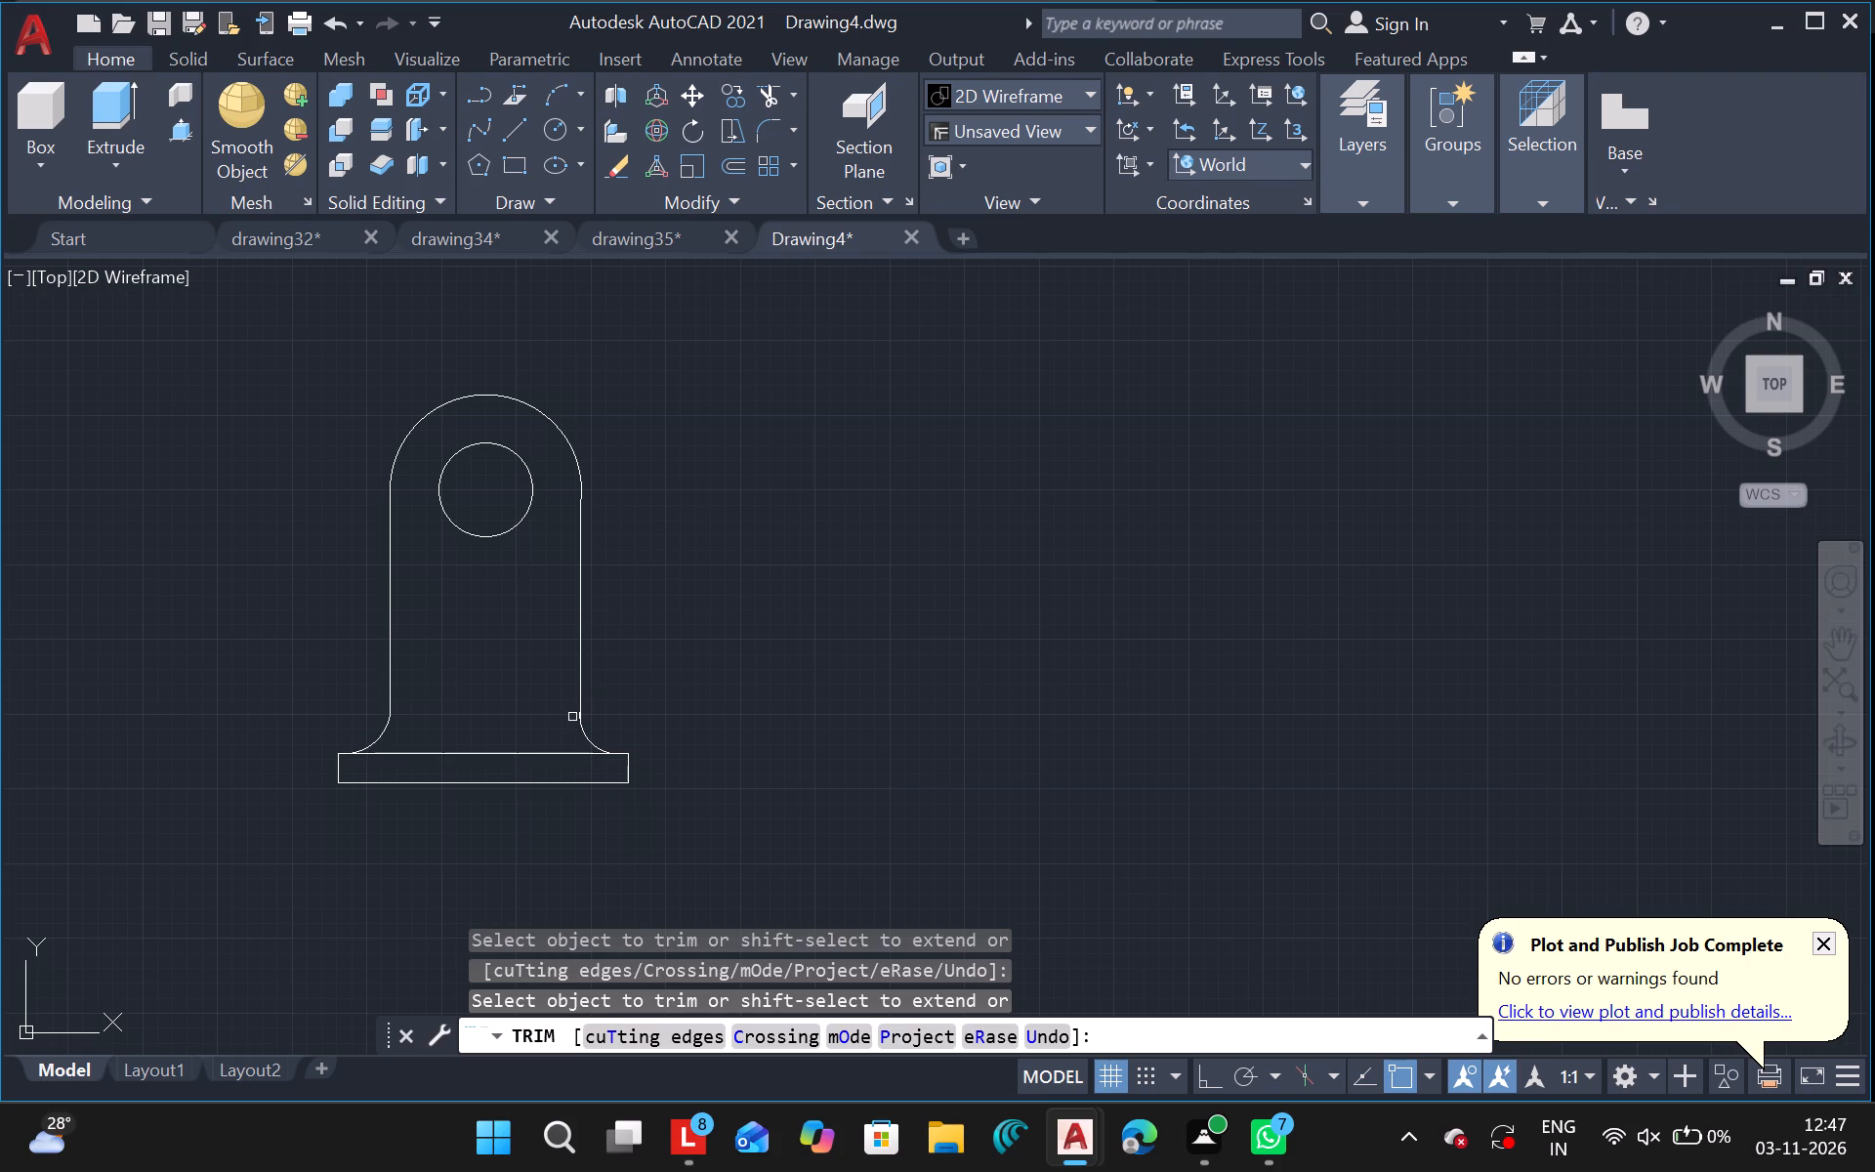
{"action": "left_click_drag", "start_coordinate": [574, 717], "coordinate": [573, 705]}
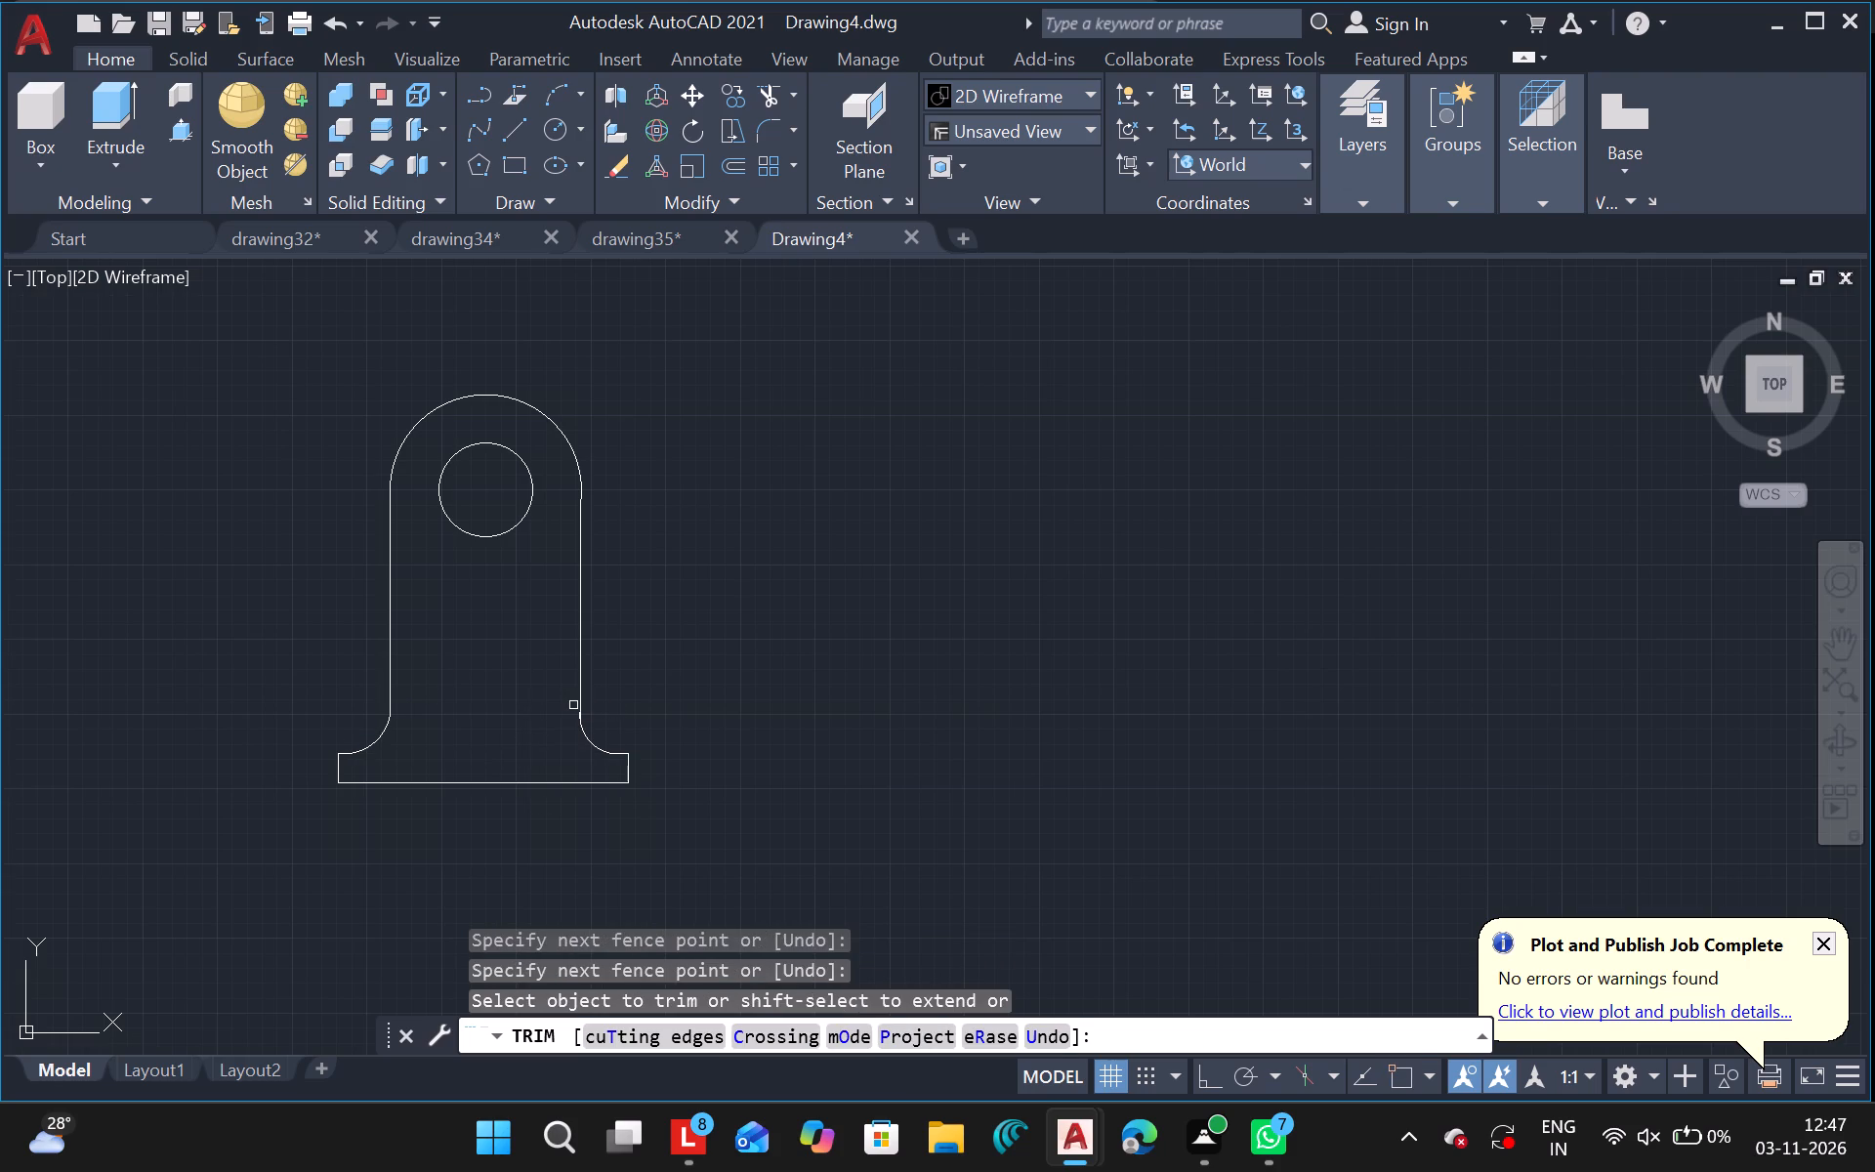
{"action": "left_click", "coordinate": [576, 712]}
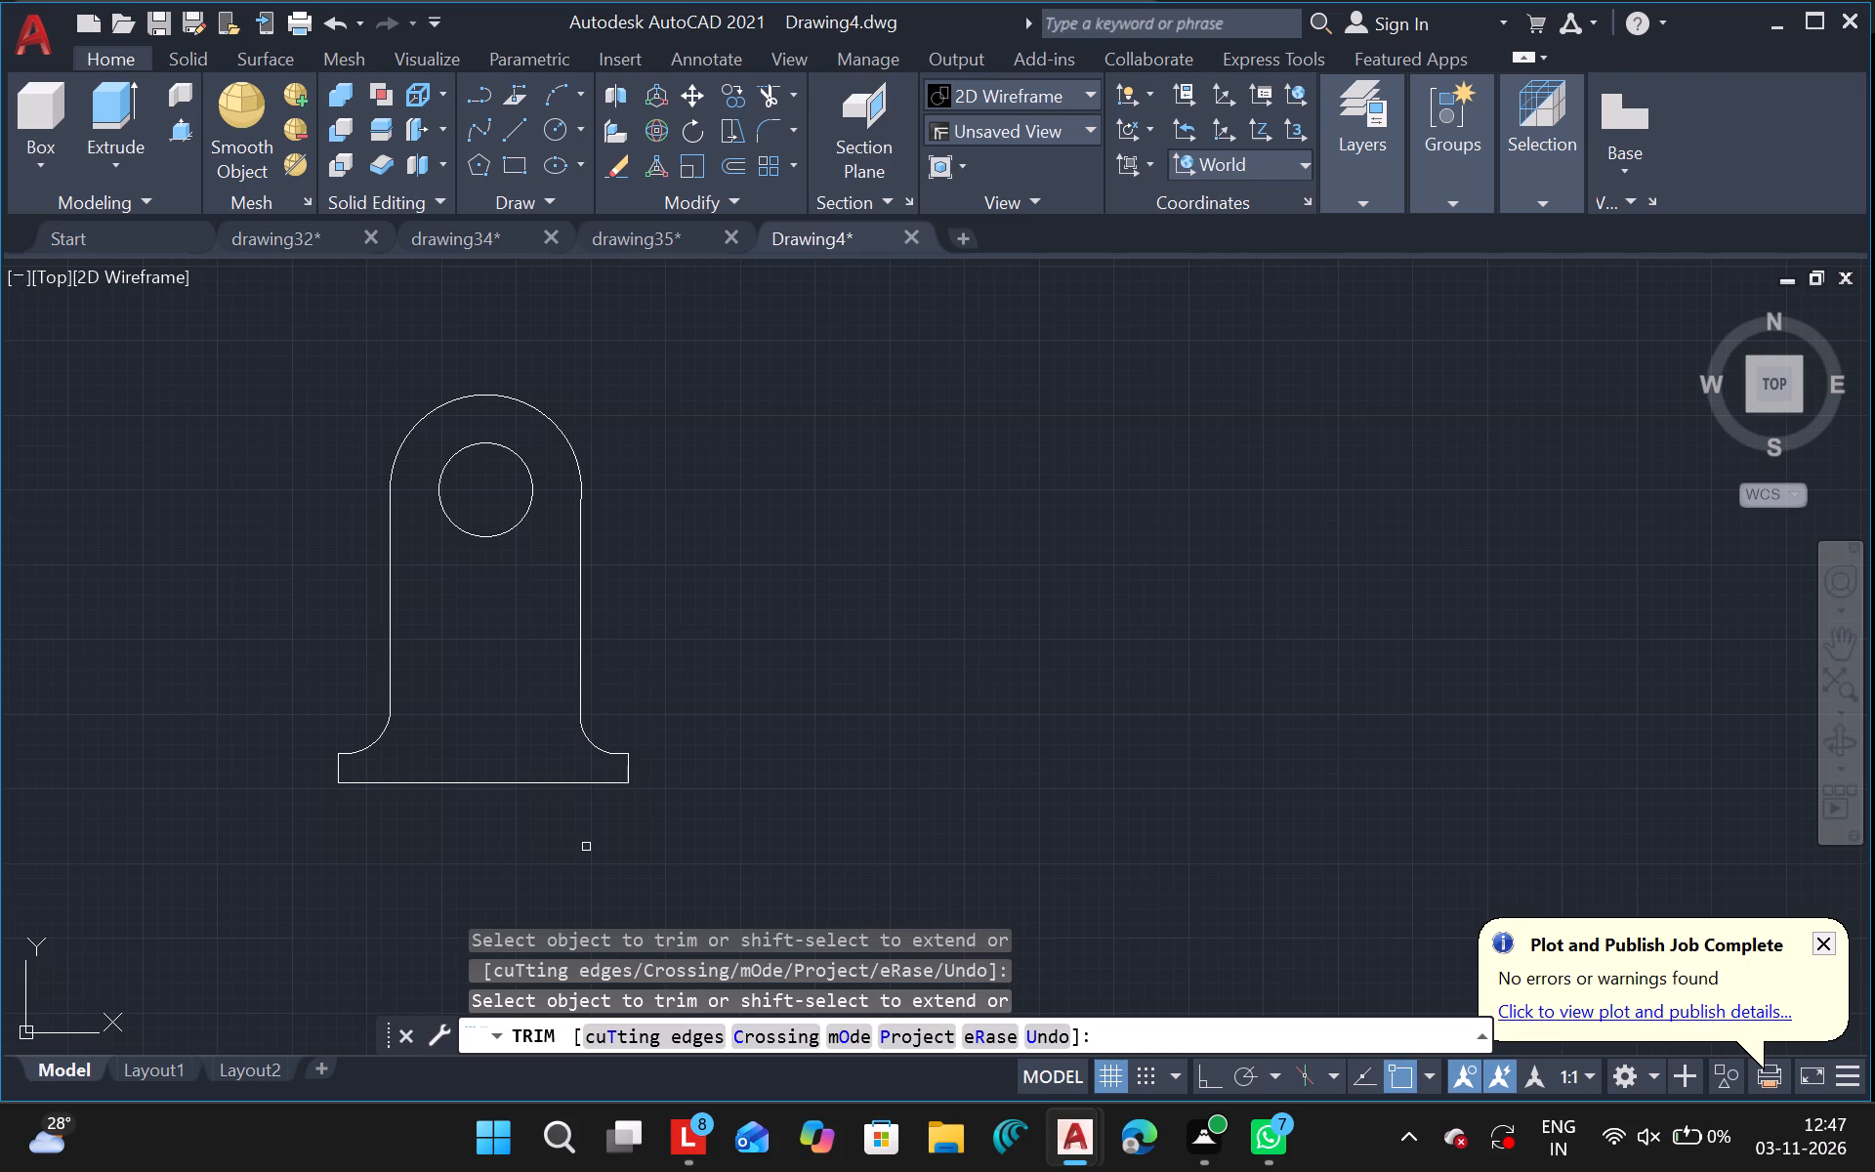
Trim away the old base's bottom edge and both short side edges, leaving only the body and its concave arcs.
{"action": "left_click", "coordinate": [341, 785]}
{"action": "left_click_drag", "start_coordinate": [625, 777], "coordinate": [338, 780]}
{"action": "left_click_drag", "start_coordinate": [338, 780], "coordinate": [773, 535]}
{"action": "left_click_drag", "start_coordinate": [773, 535], "coordinate": [729, 518]}
{"action": "key", "text": "Escape"}
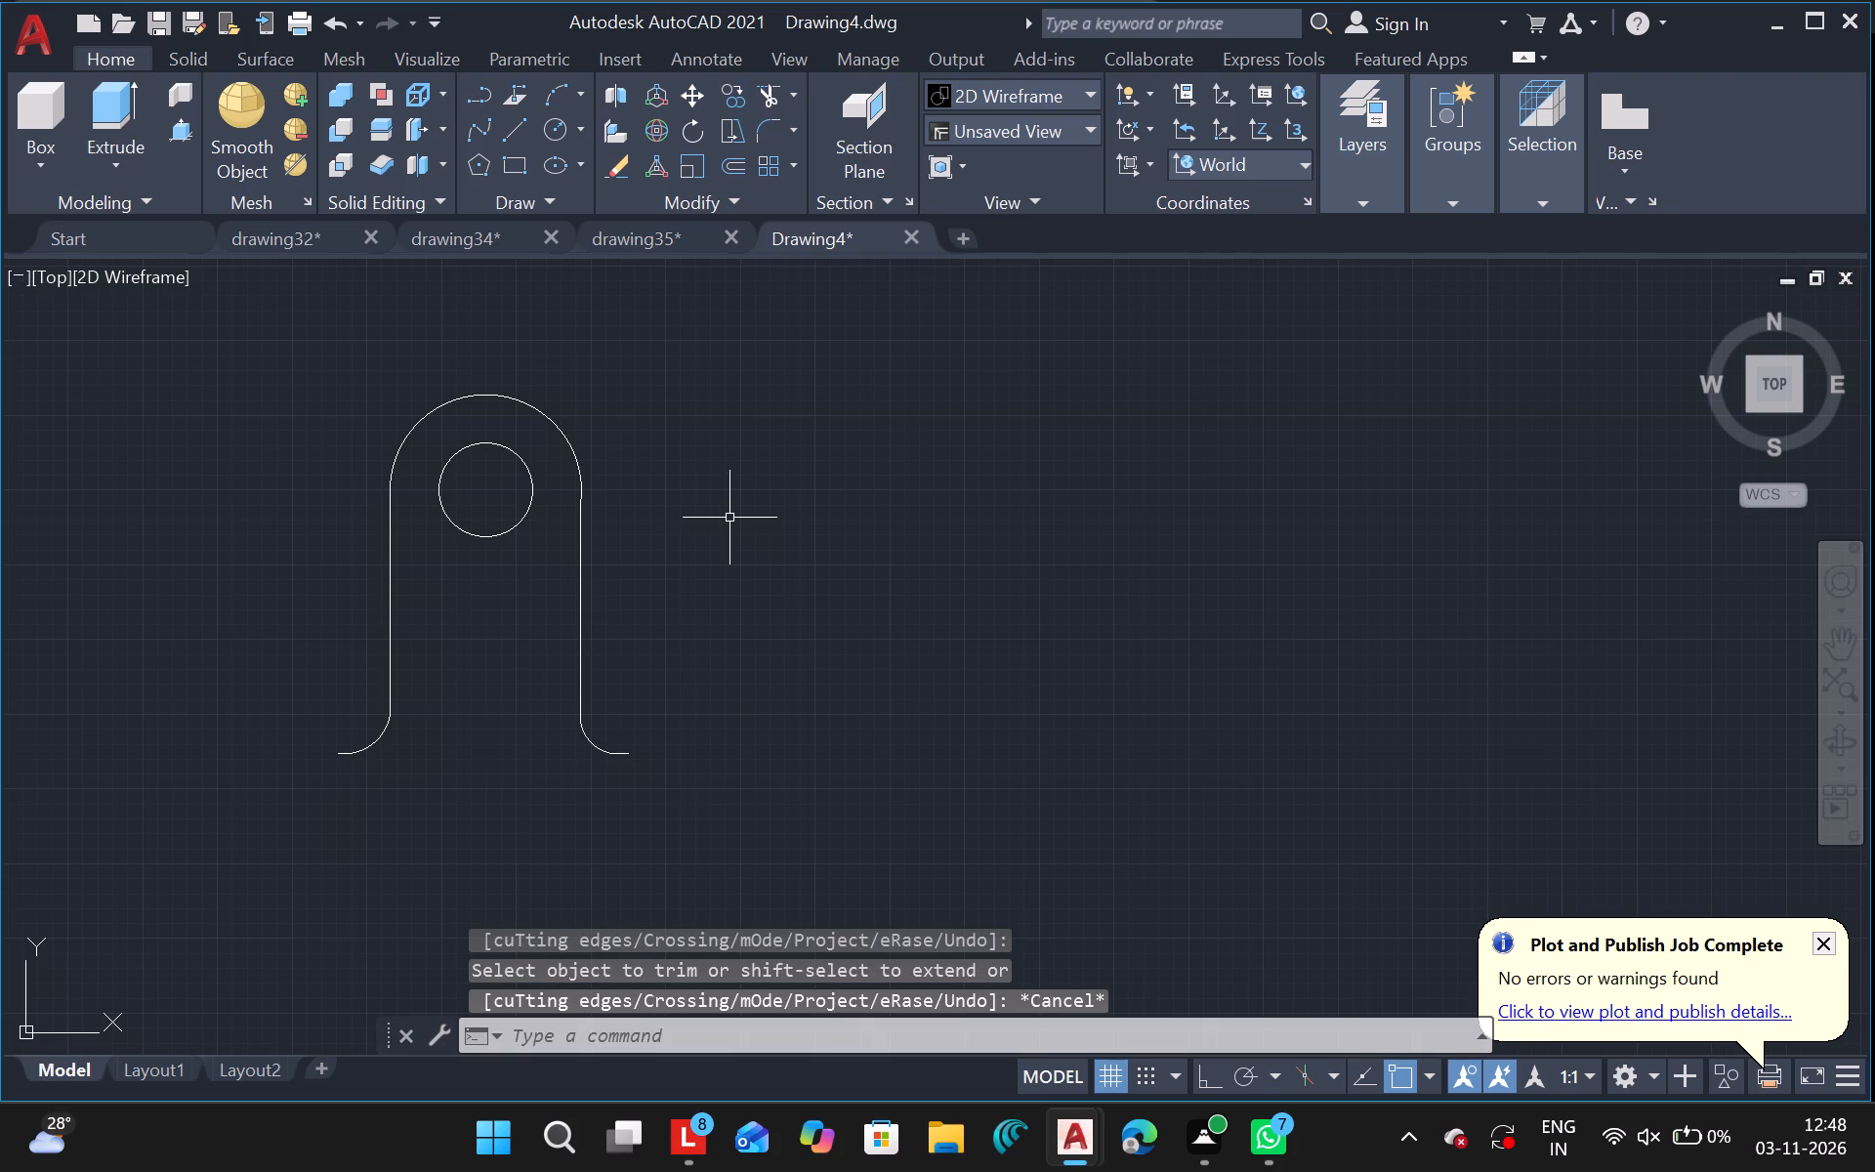
Draw a horizontal line through the arcs' lower ends, extending past both, and continue it with a vertical line down from its right end.
{"action": "left_click", "coordinate": [519, 144]}
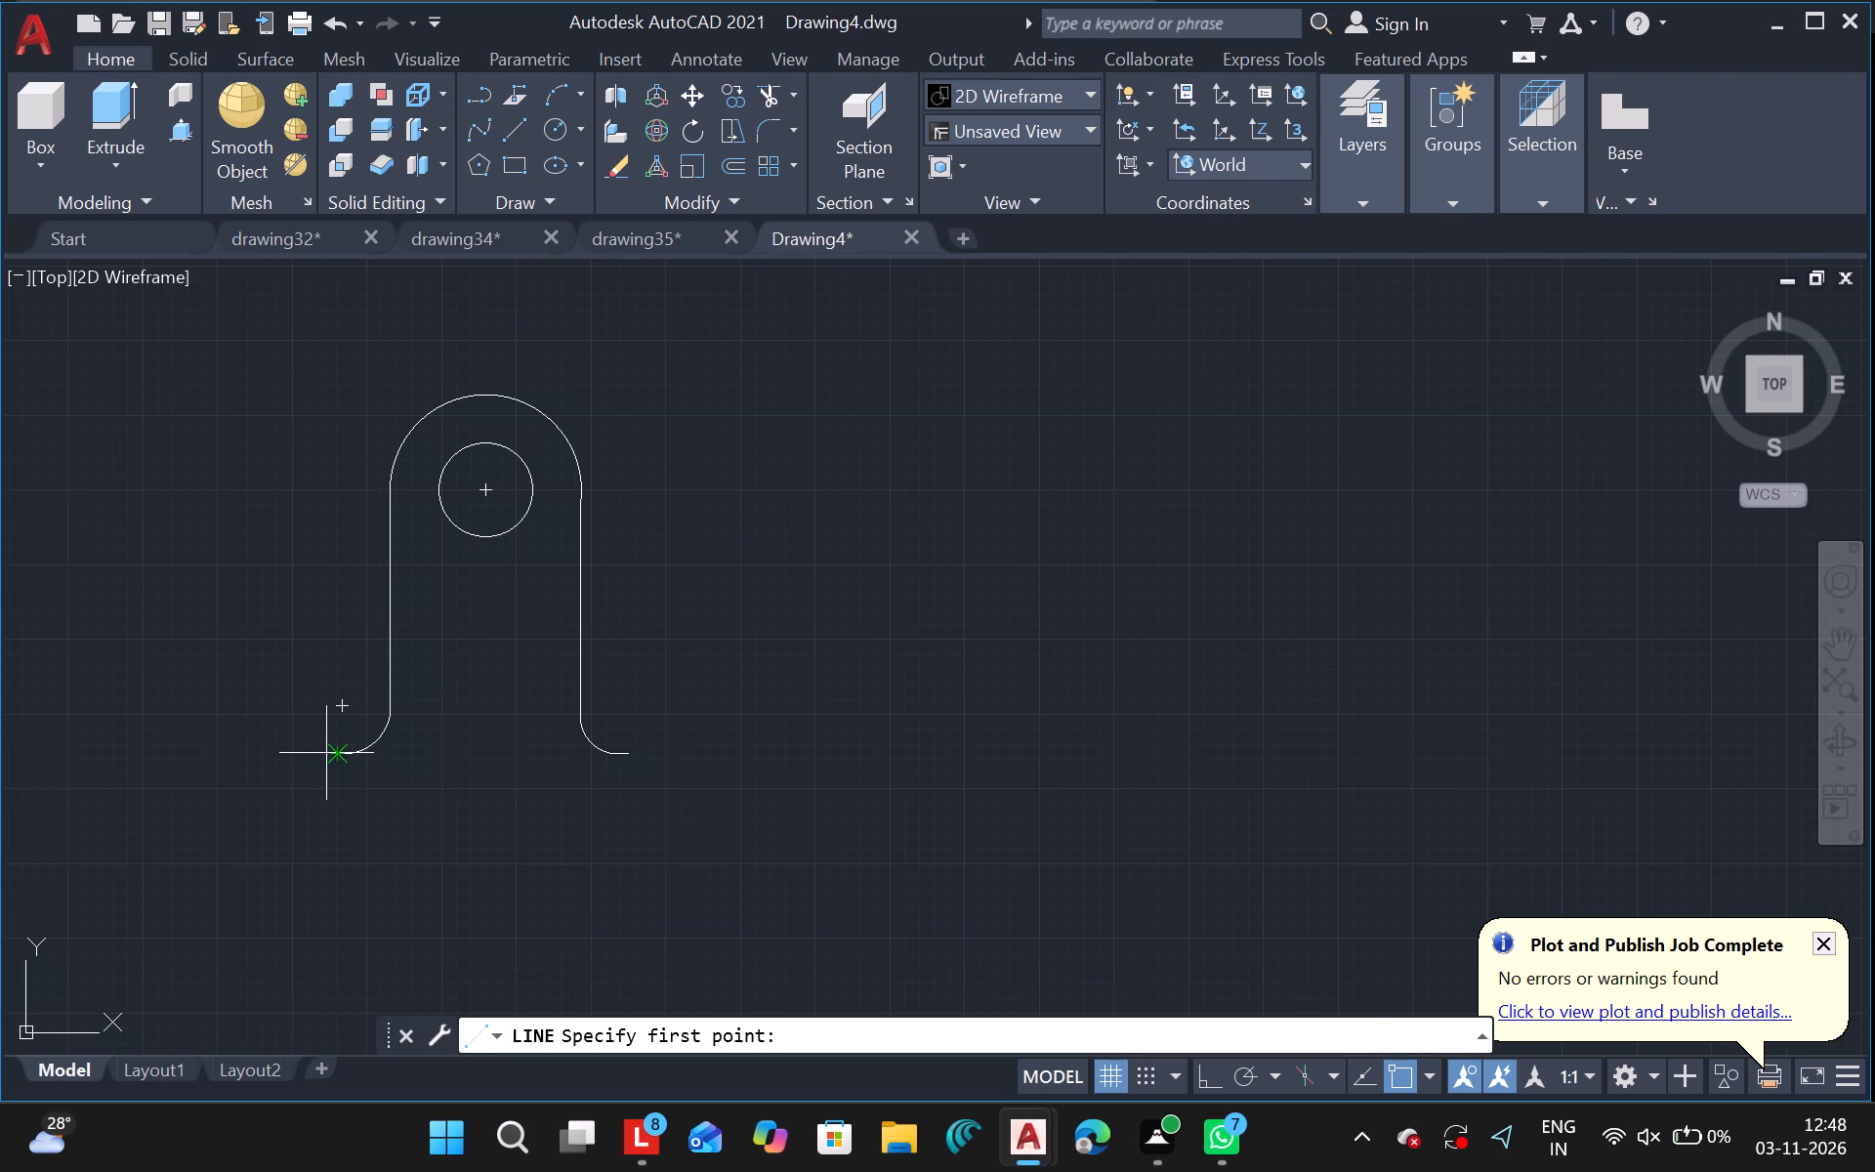
{"action": "left_click_drag", "start_coordinate": [295, 756], "coordinate": [366, 750]}
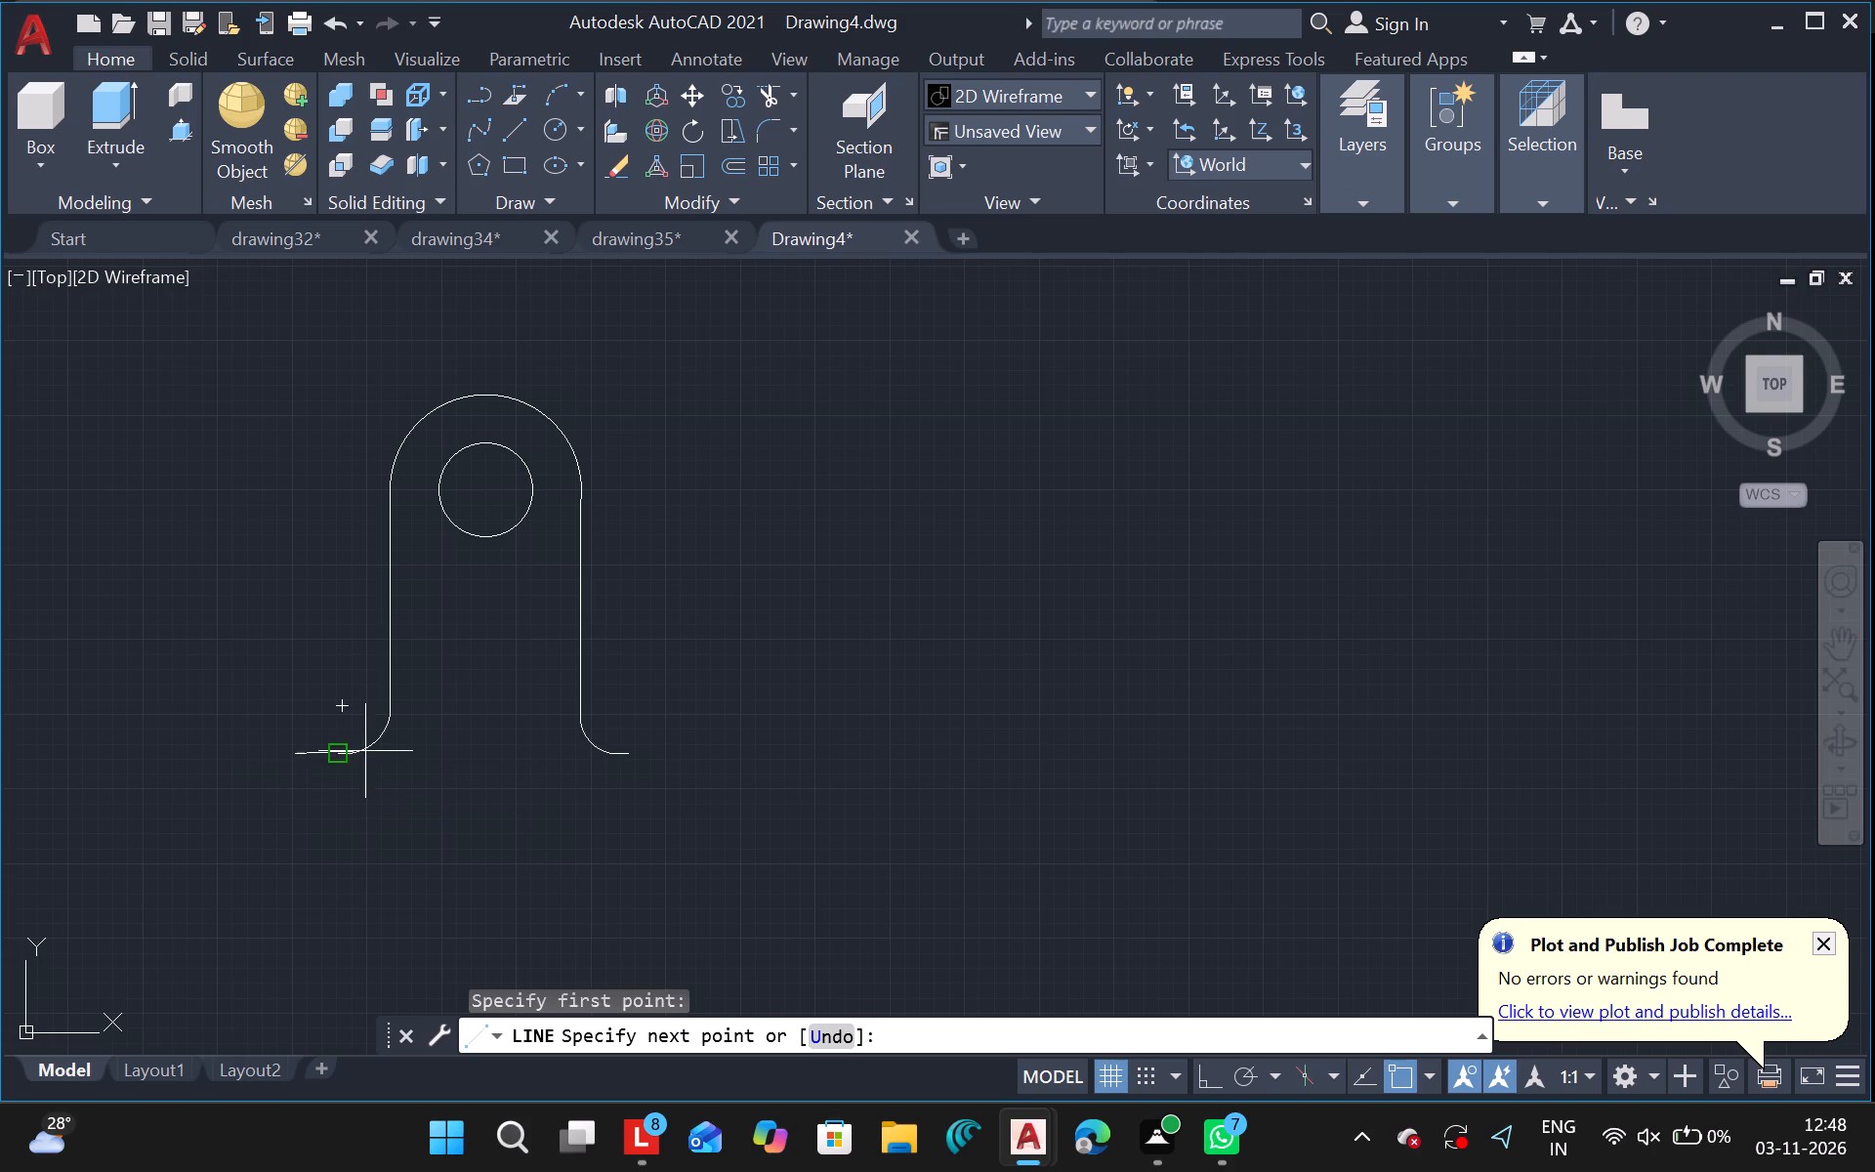
{"action": "left_click_drag", "start_coordinate": [366, 750], "coordinate": [452, 752]}
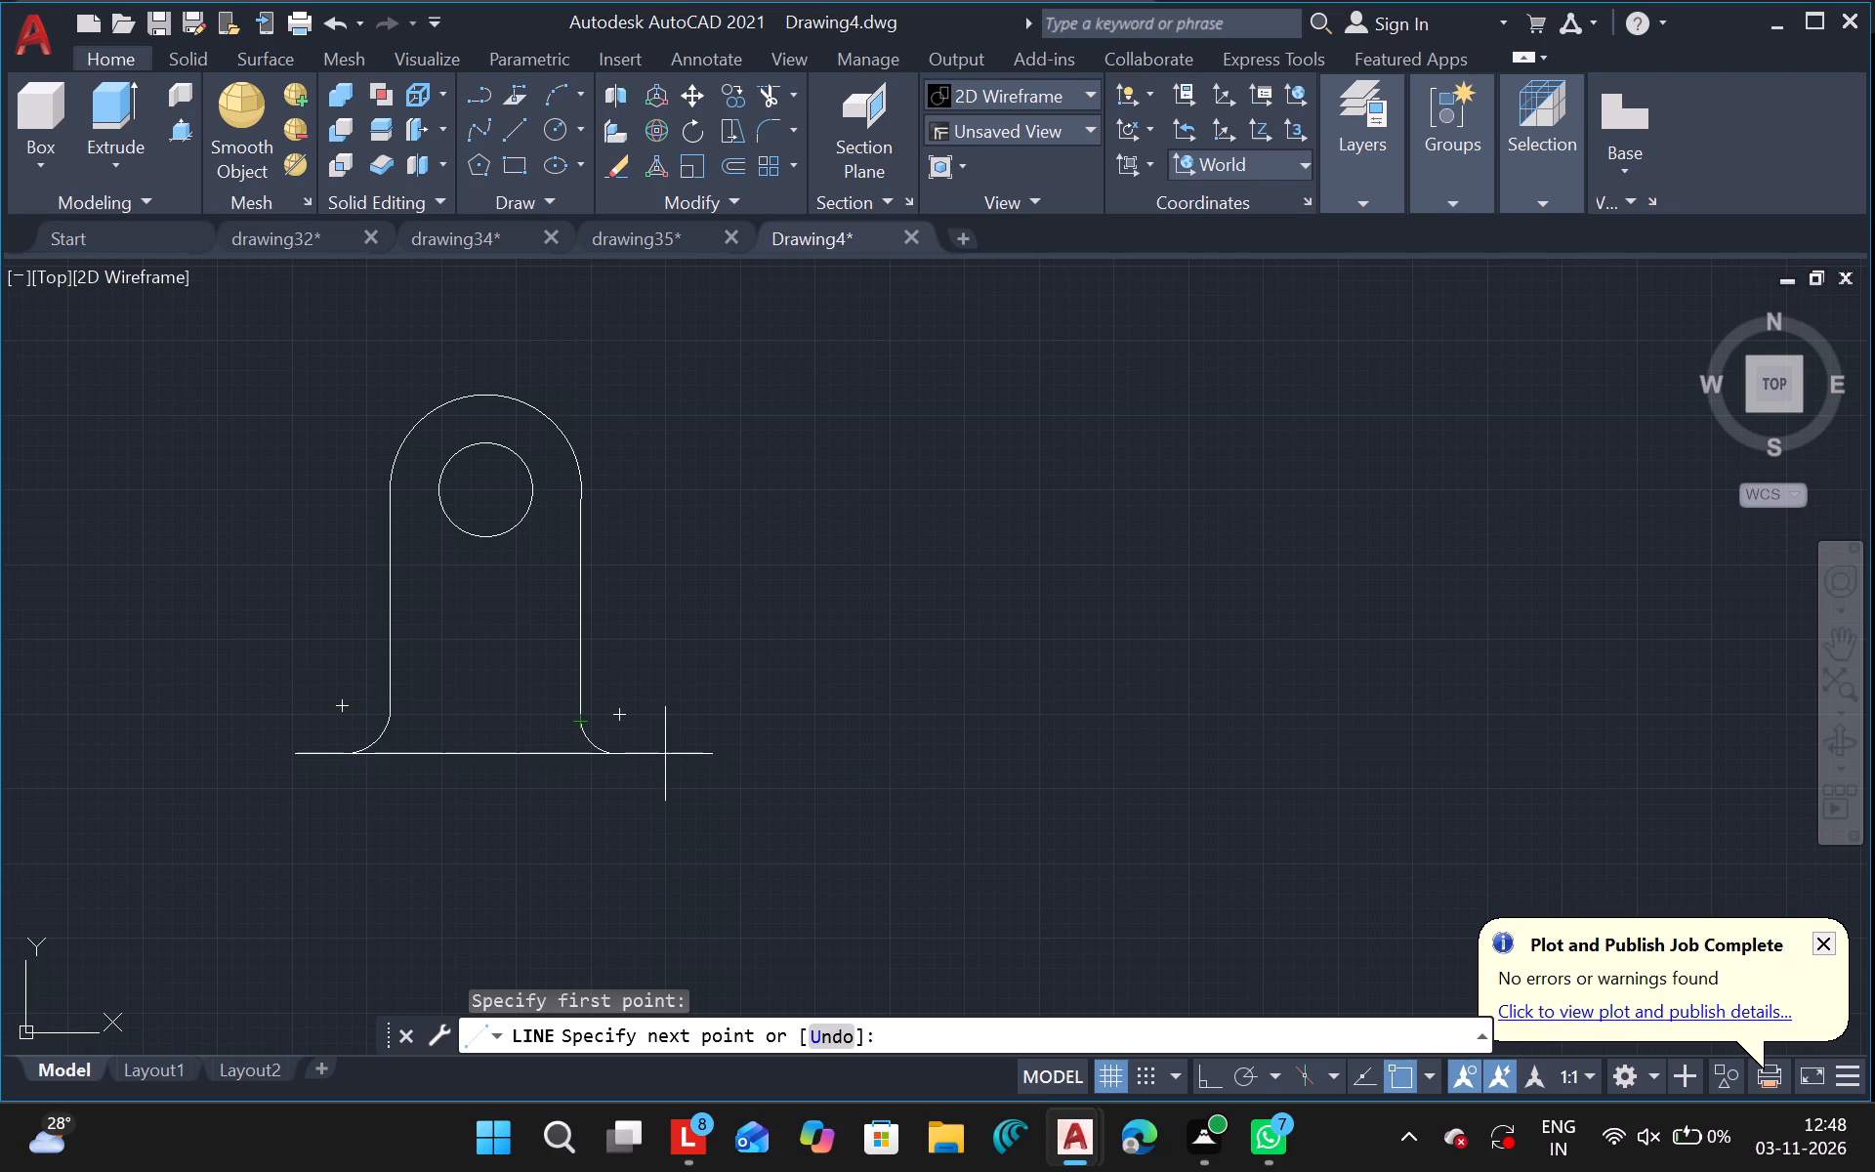
{"action": "left_click", "coordinate": [665, 754]}
{"action": "left_click", "coordinate": [665, 846]}
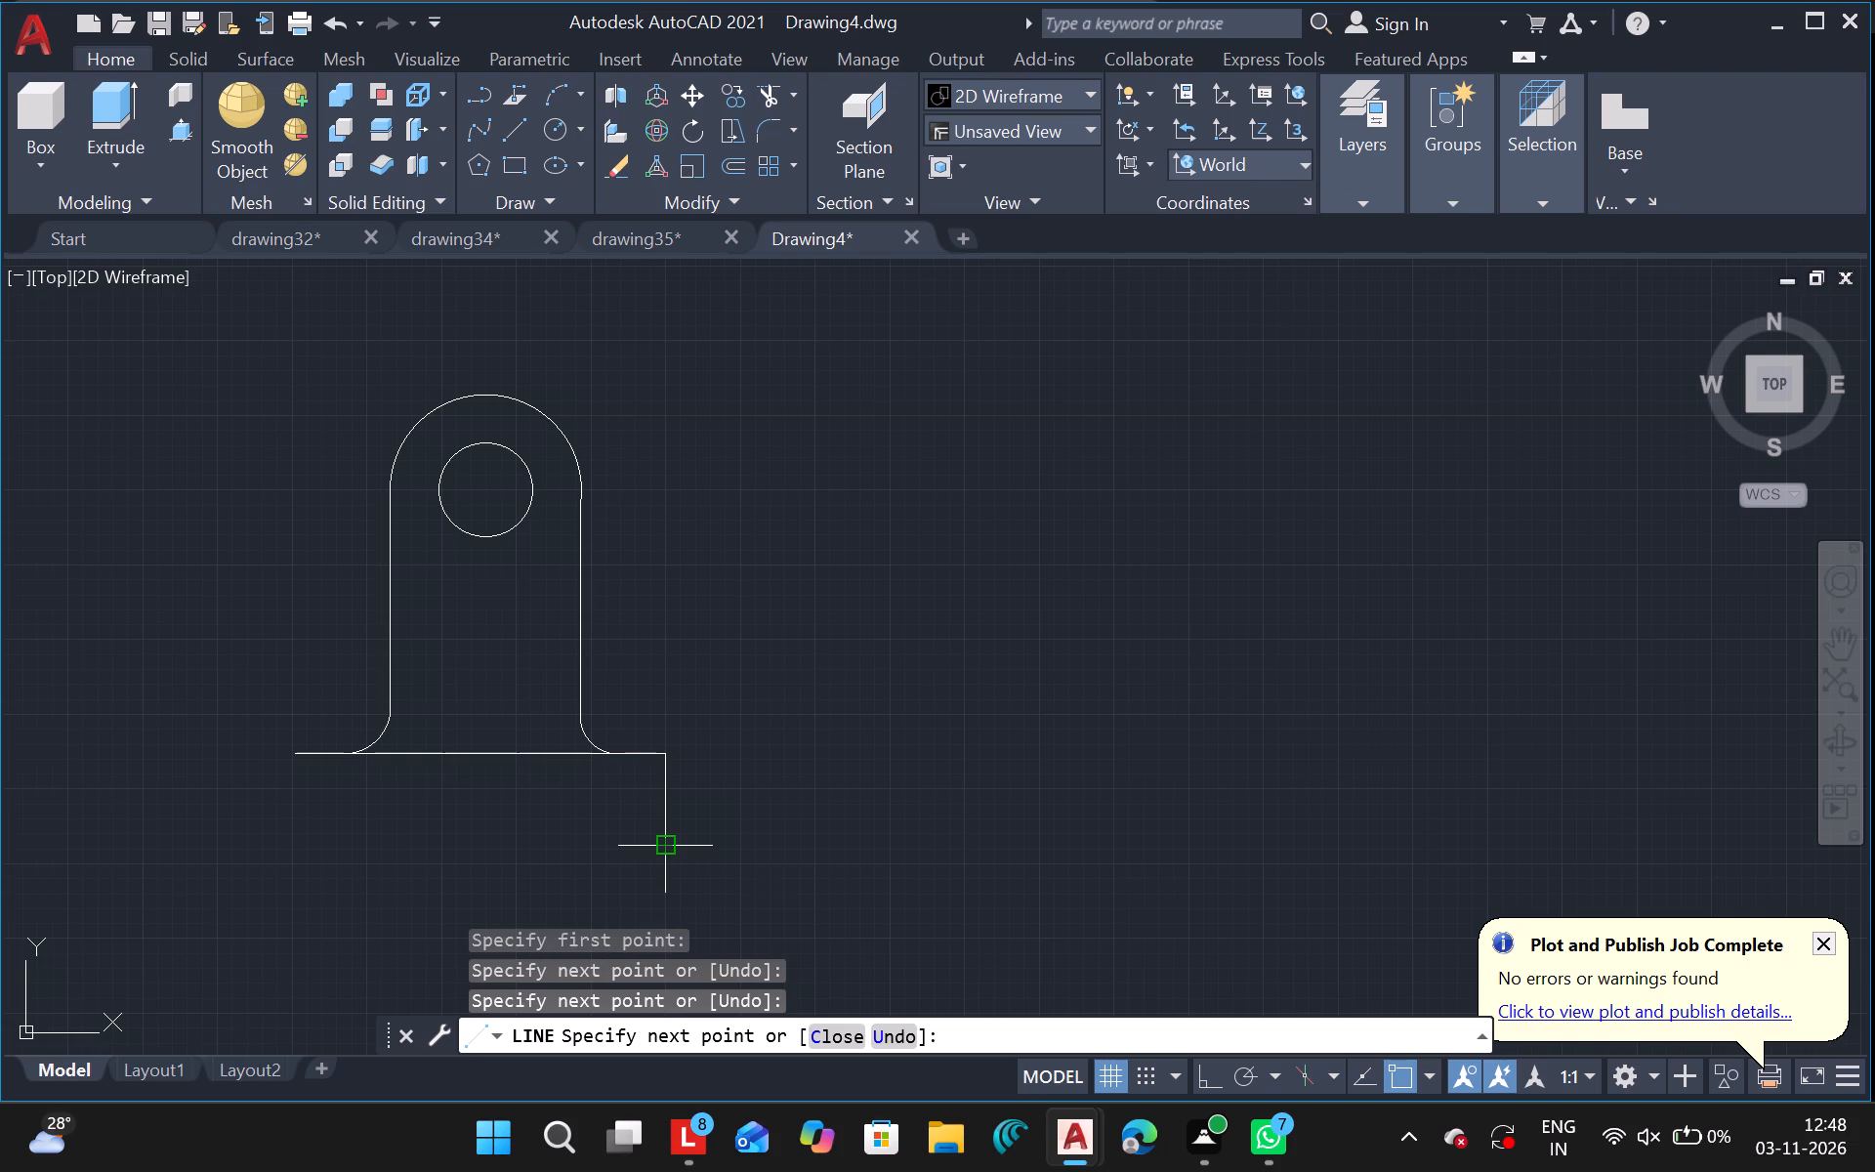
{"action": "key", "text": "Escape"}
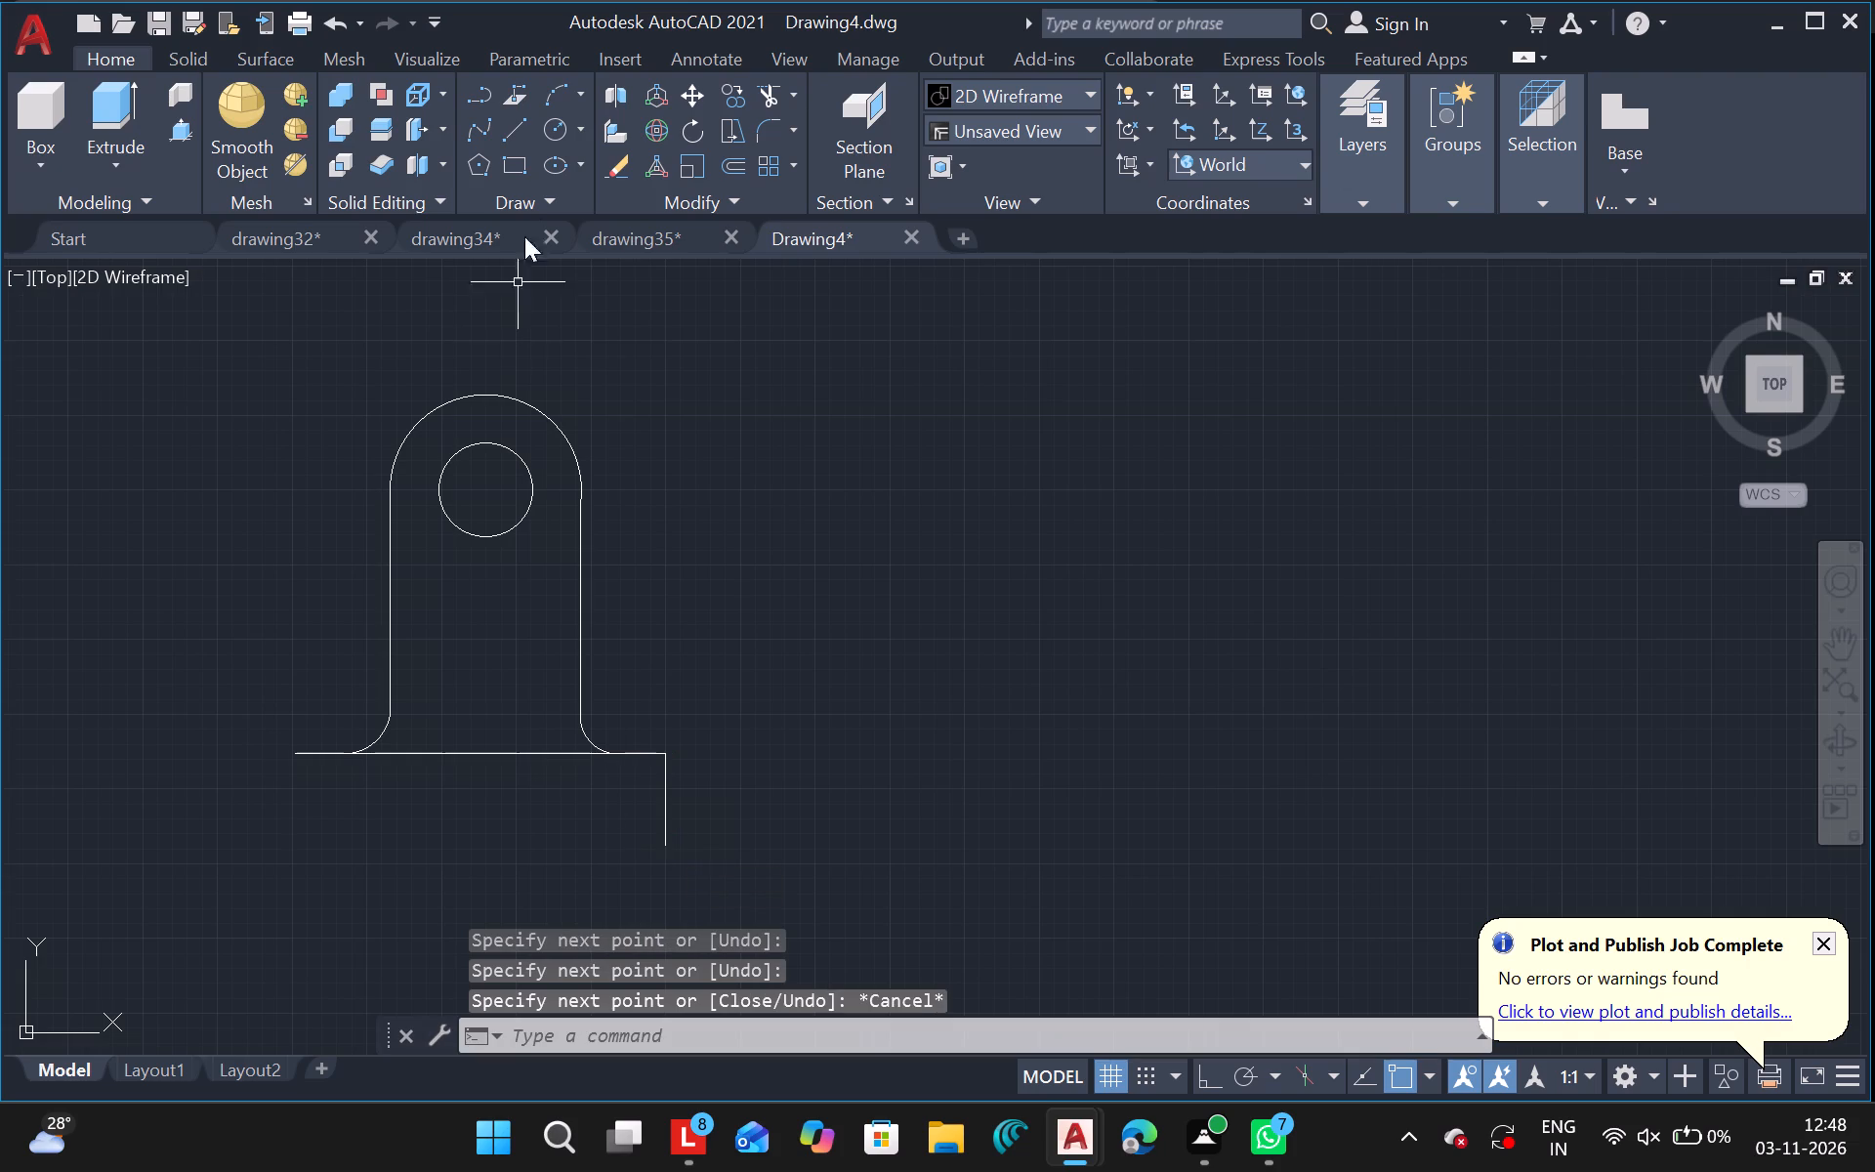
Draw a vertical line down from the horizontal line's left end, about as long as the one on the right.
{"action": "left_click", "coordinate": [513, 125]}
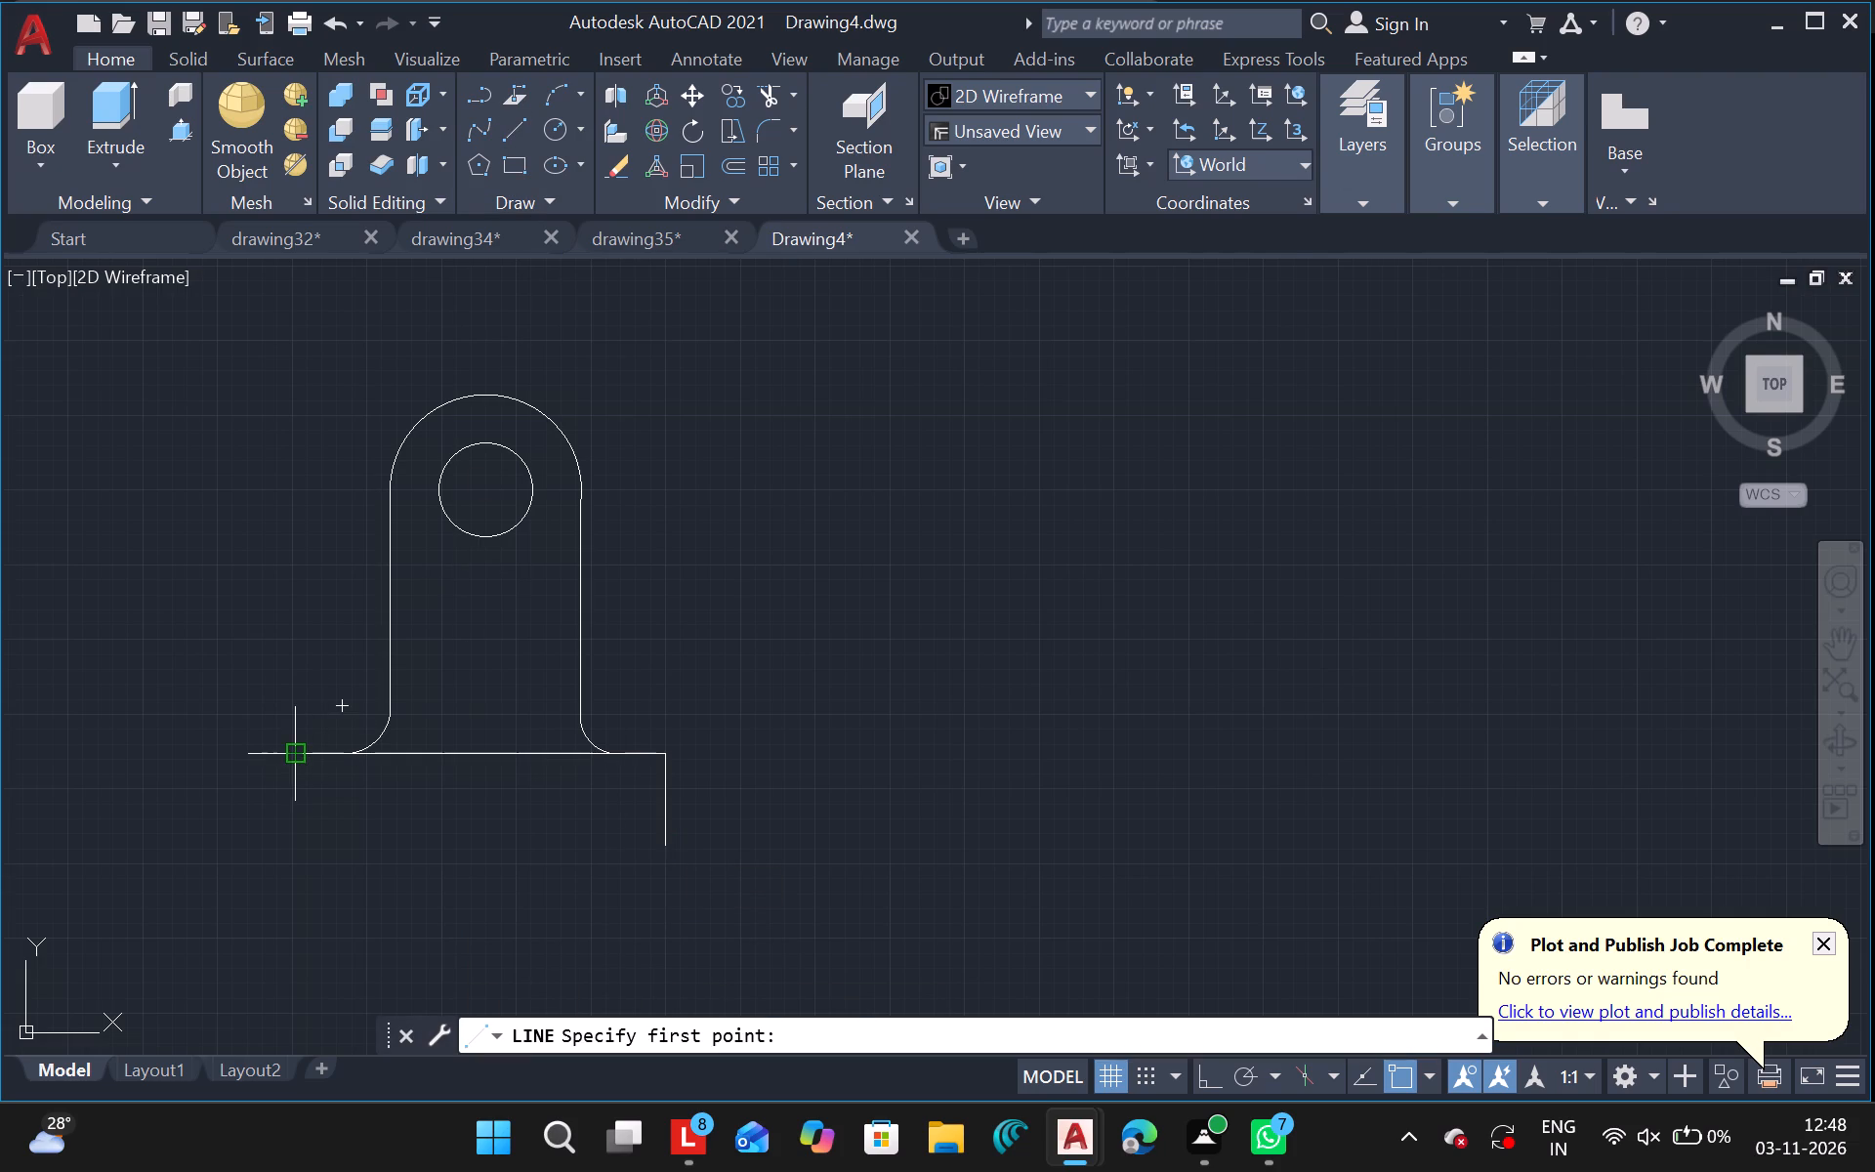
{"action": "left_click_drag", "start_coordinate": [304, 753], "coordinate": [303, 782]}
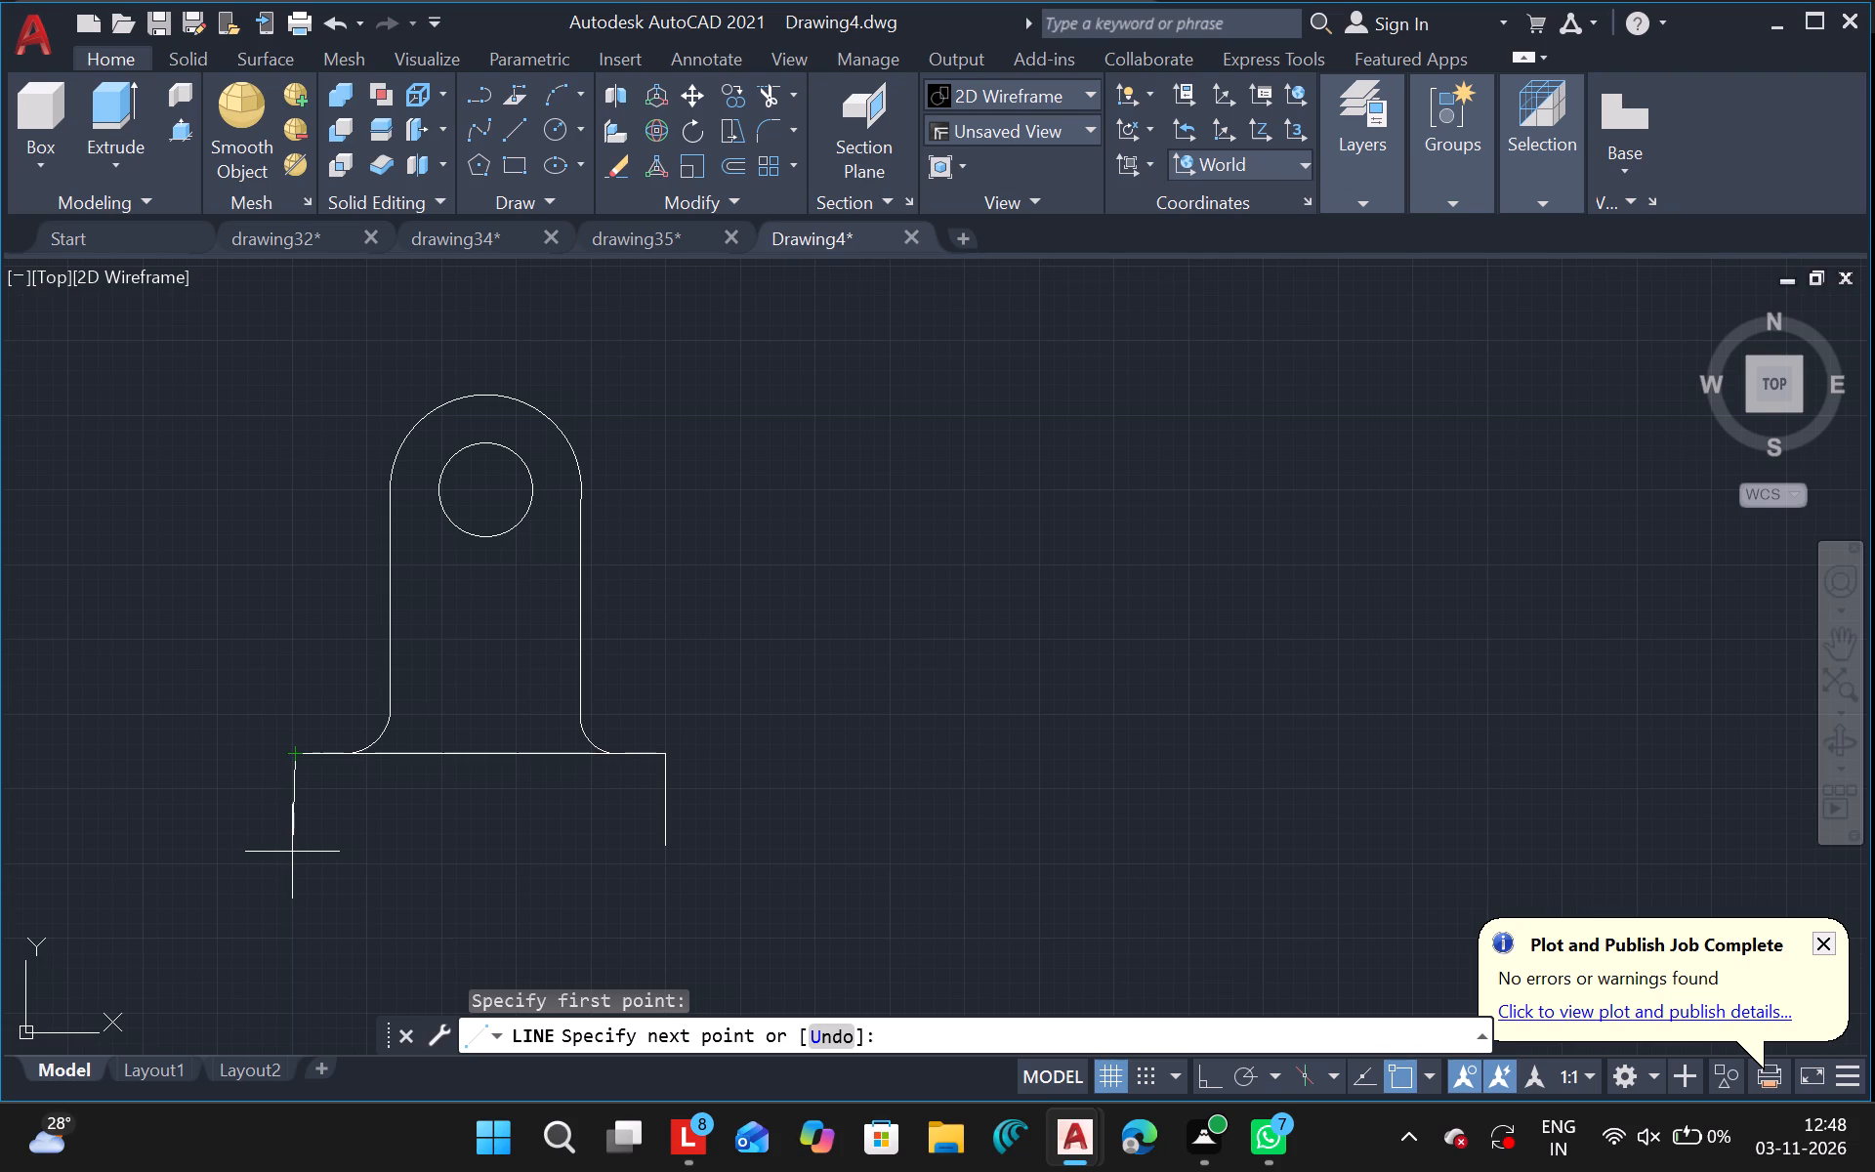
{"action": "left_click", "coordinate": [295, 852]}
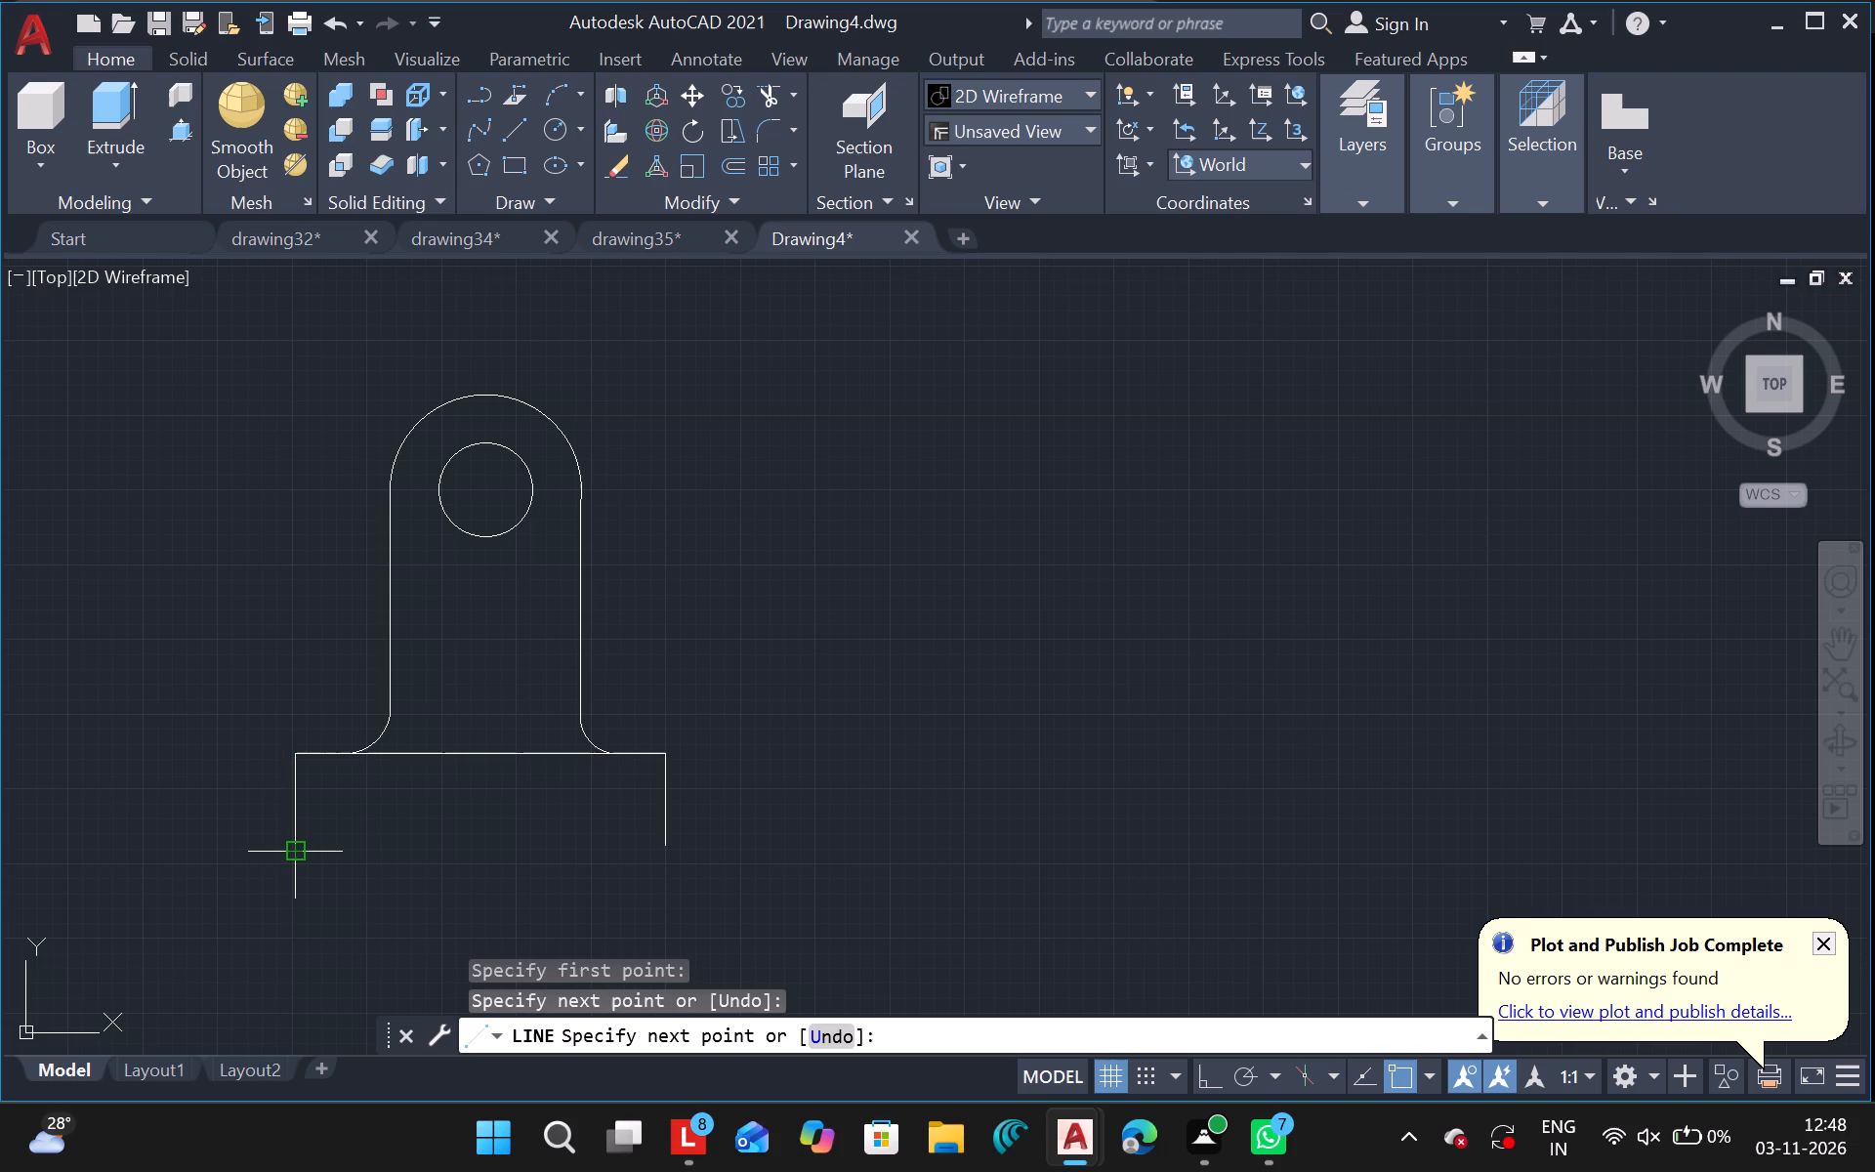
{"action": "left_click", "coordinate": [307, 858]}
{"action": "key", "text": "Escape"}
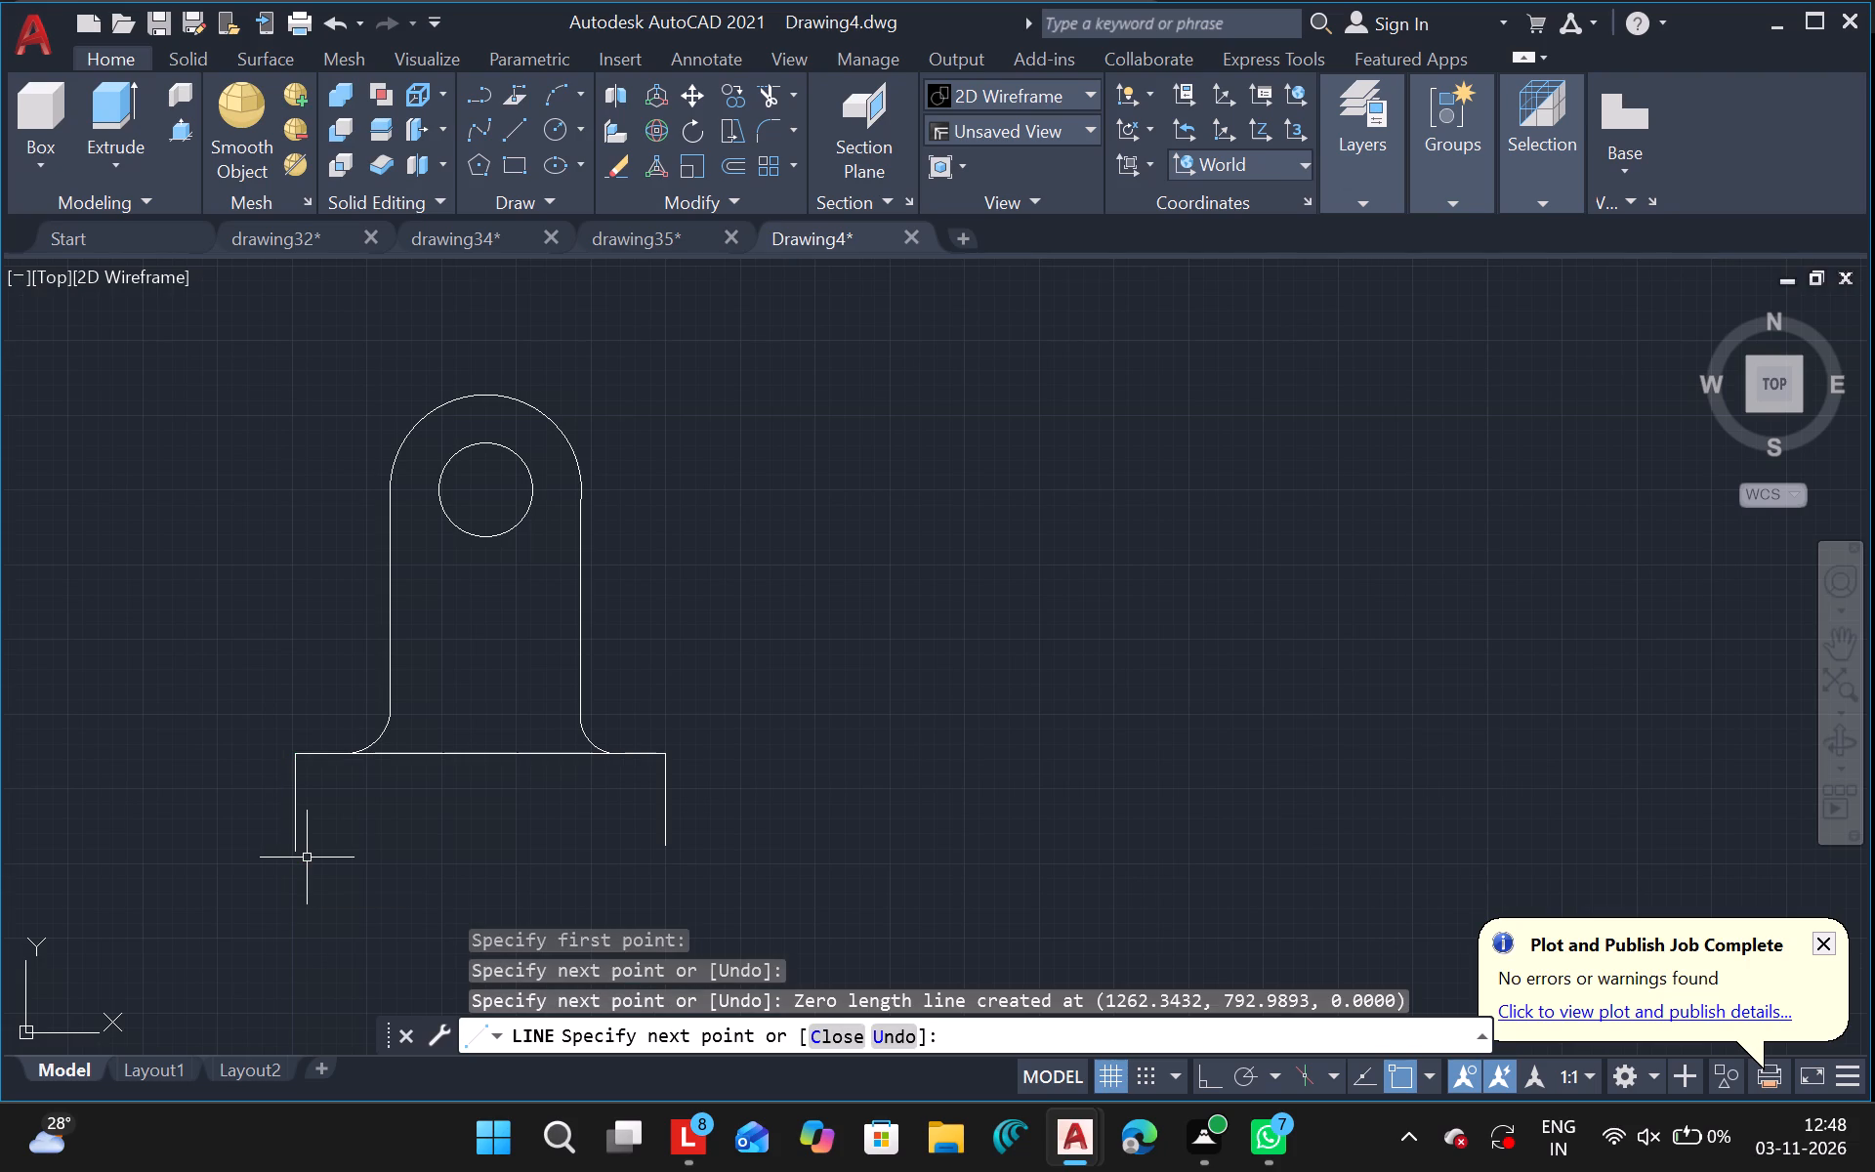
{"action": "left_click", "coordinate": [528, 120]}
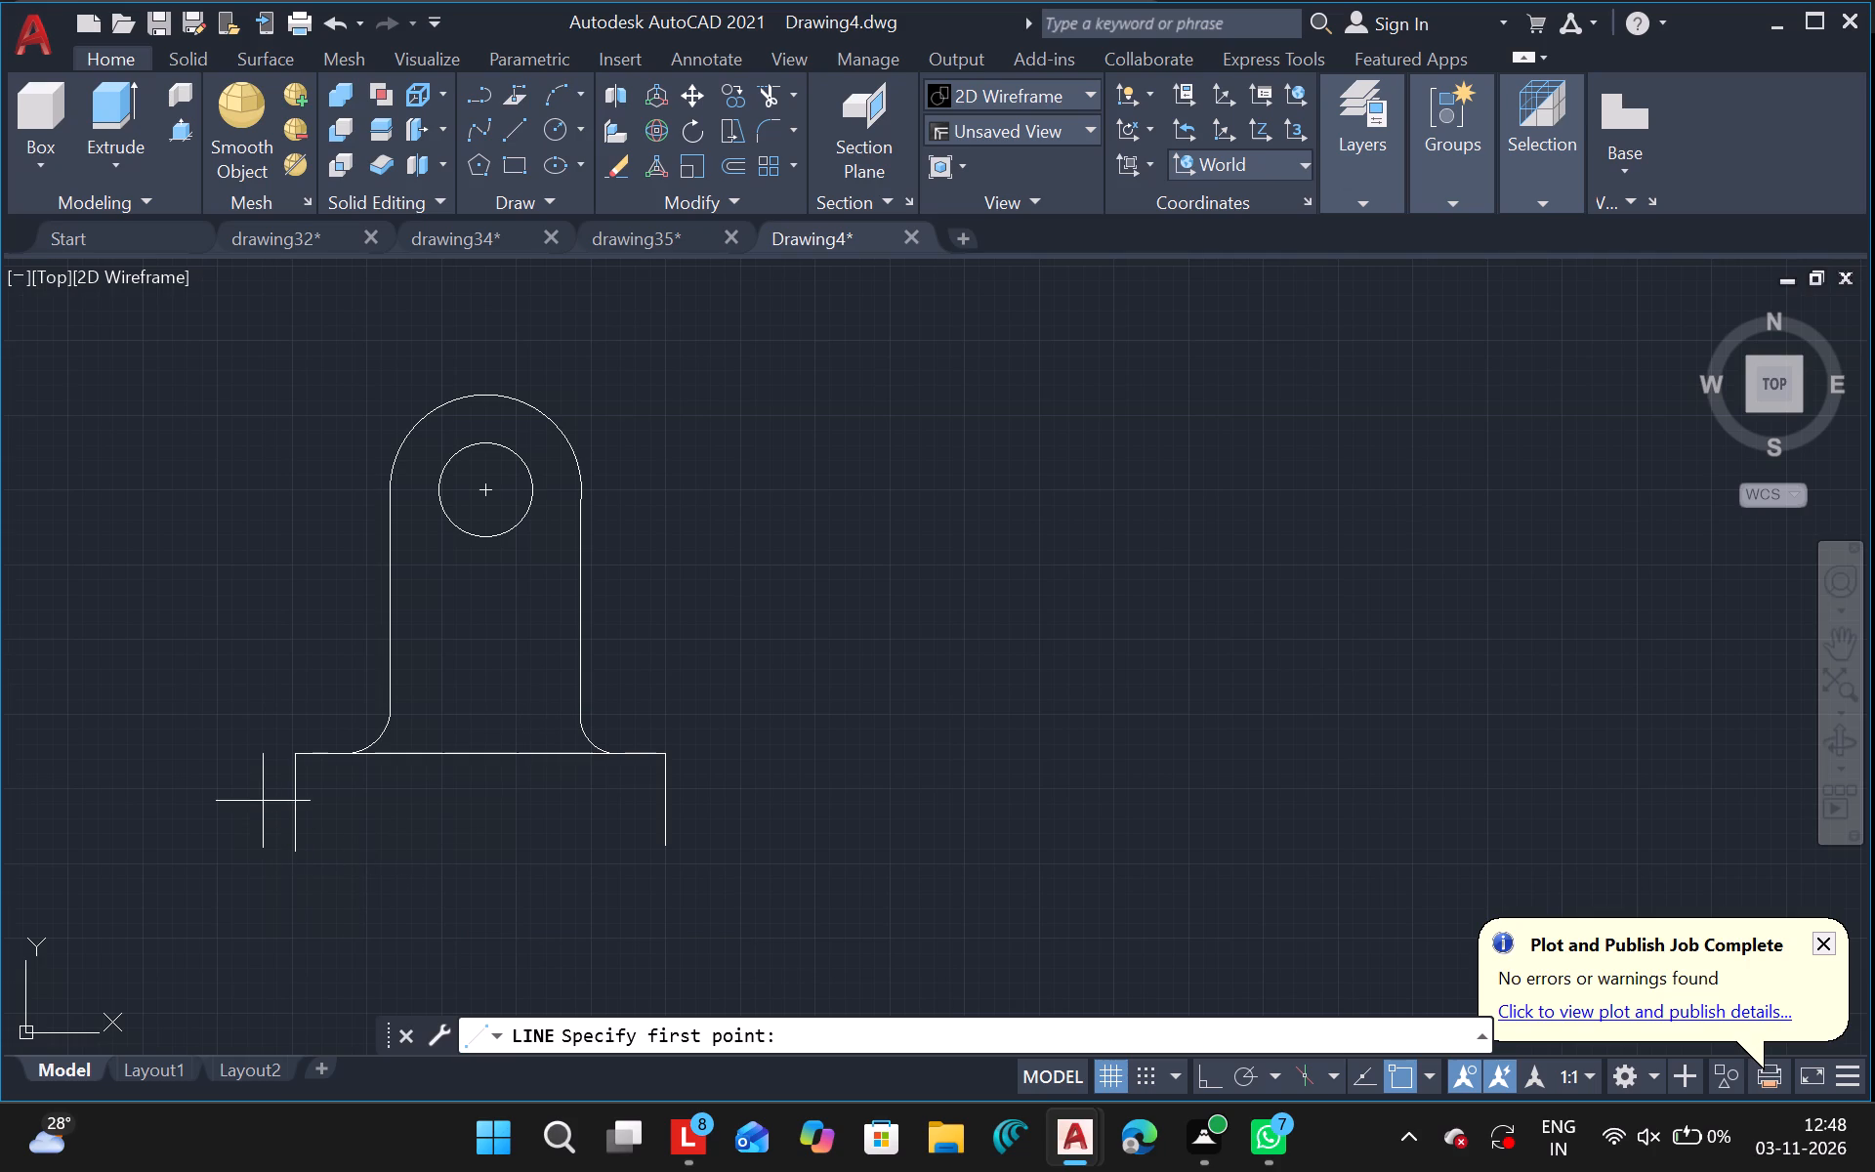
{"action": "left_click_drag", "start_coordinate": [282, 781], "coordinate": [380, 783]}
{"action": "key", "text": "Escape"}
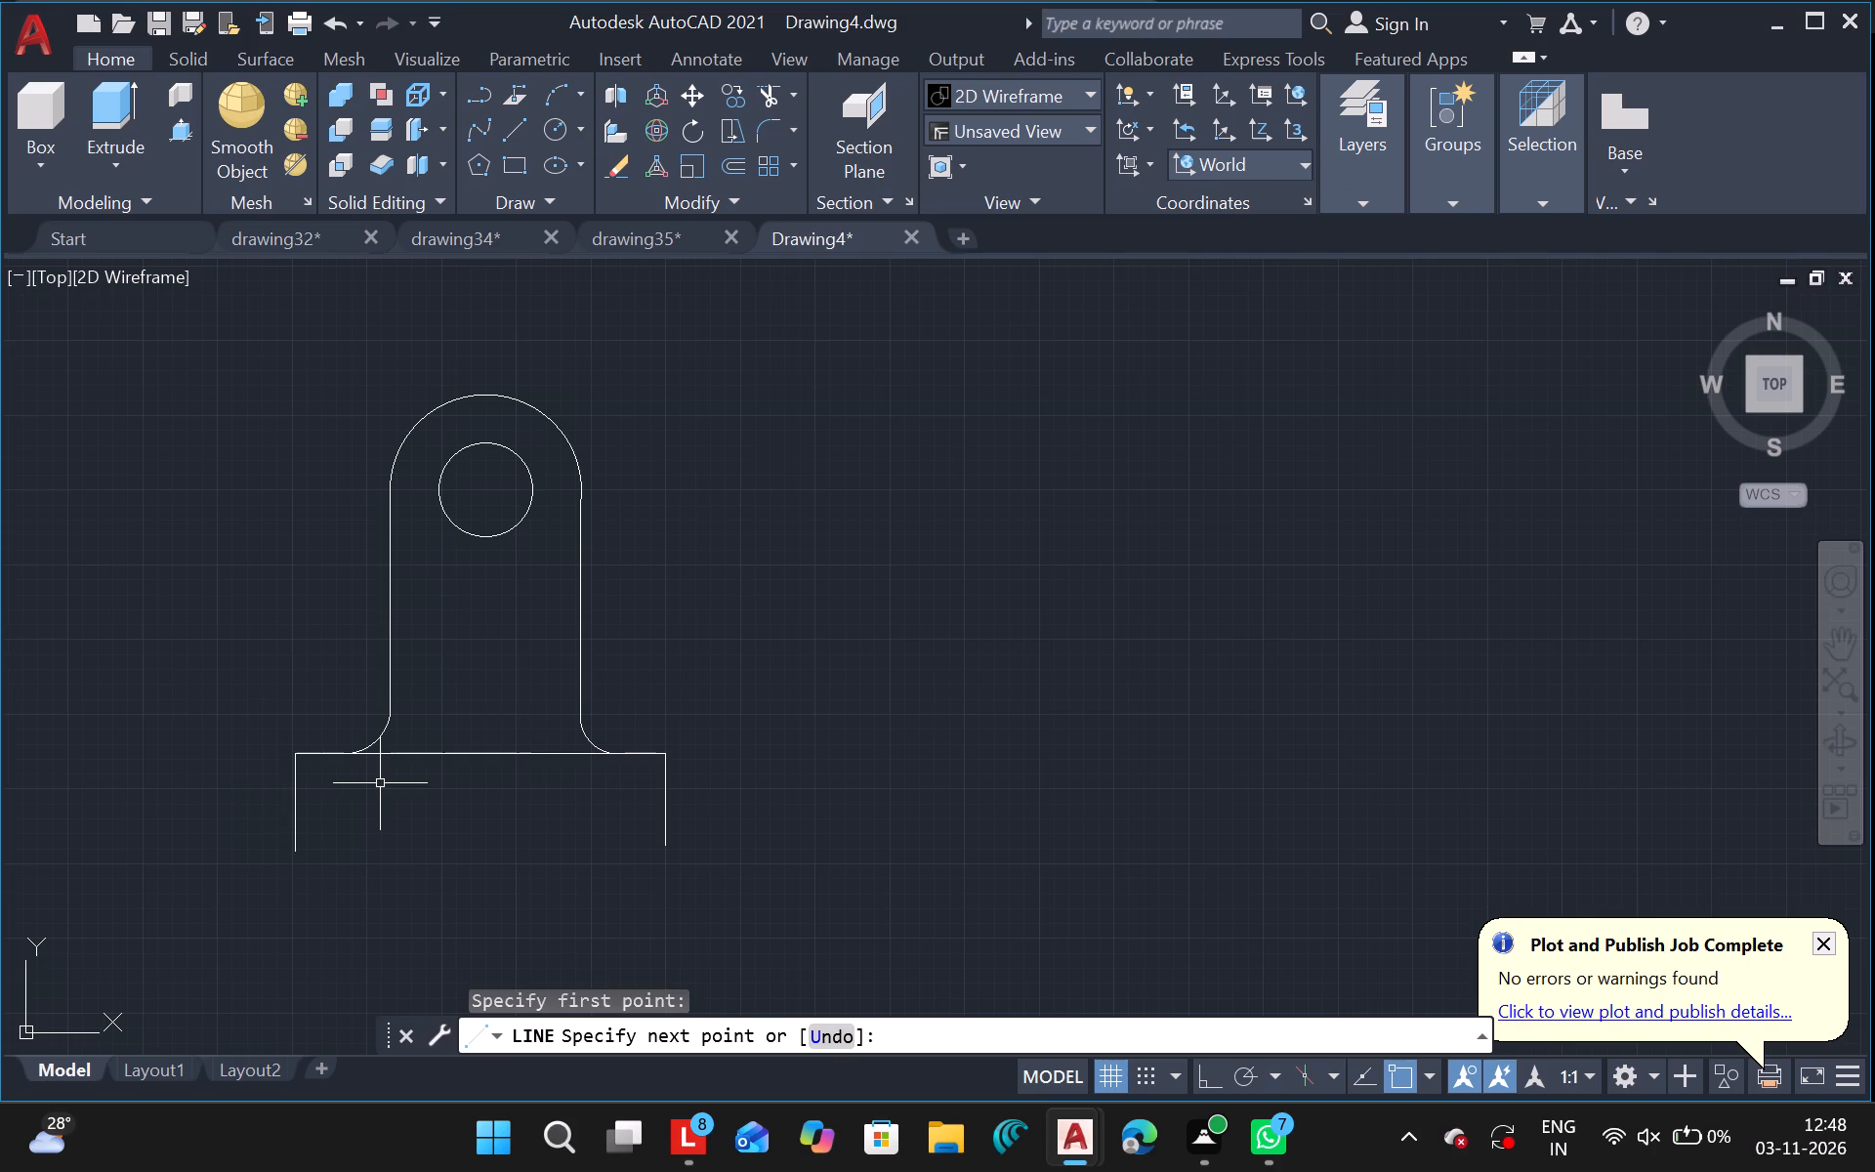
Draw a horizontal line below the base's top edge, crossing both vertical lines and extending beyond them.
{"action": "scroll", "coordinate": [380, 783], "scroll_direction": "right", "scroll_amount": 1}
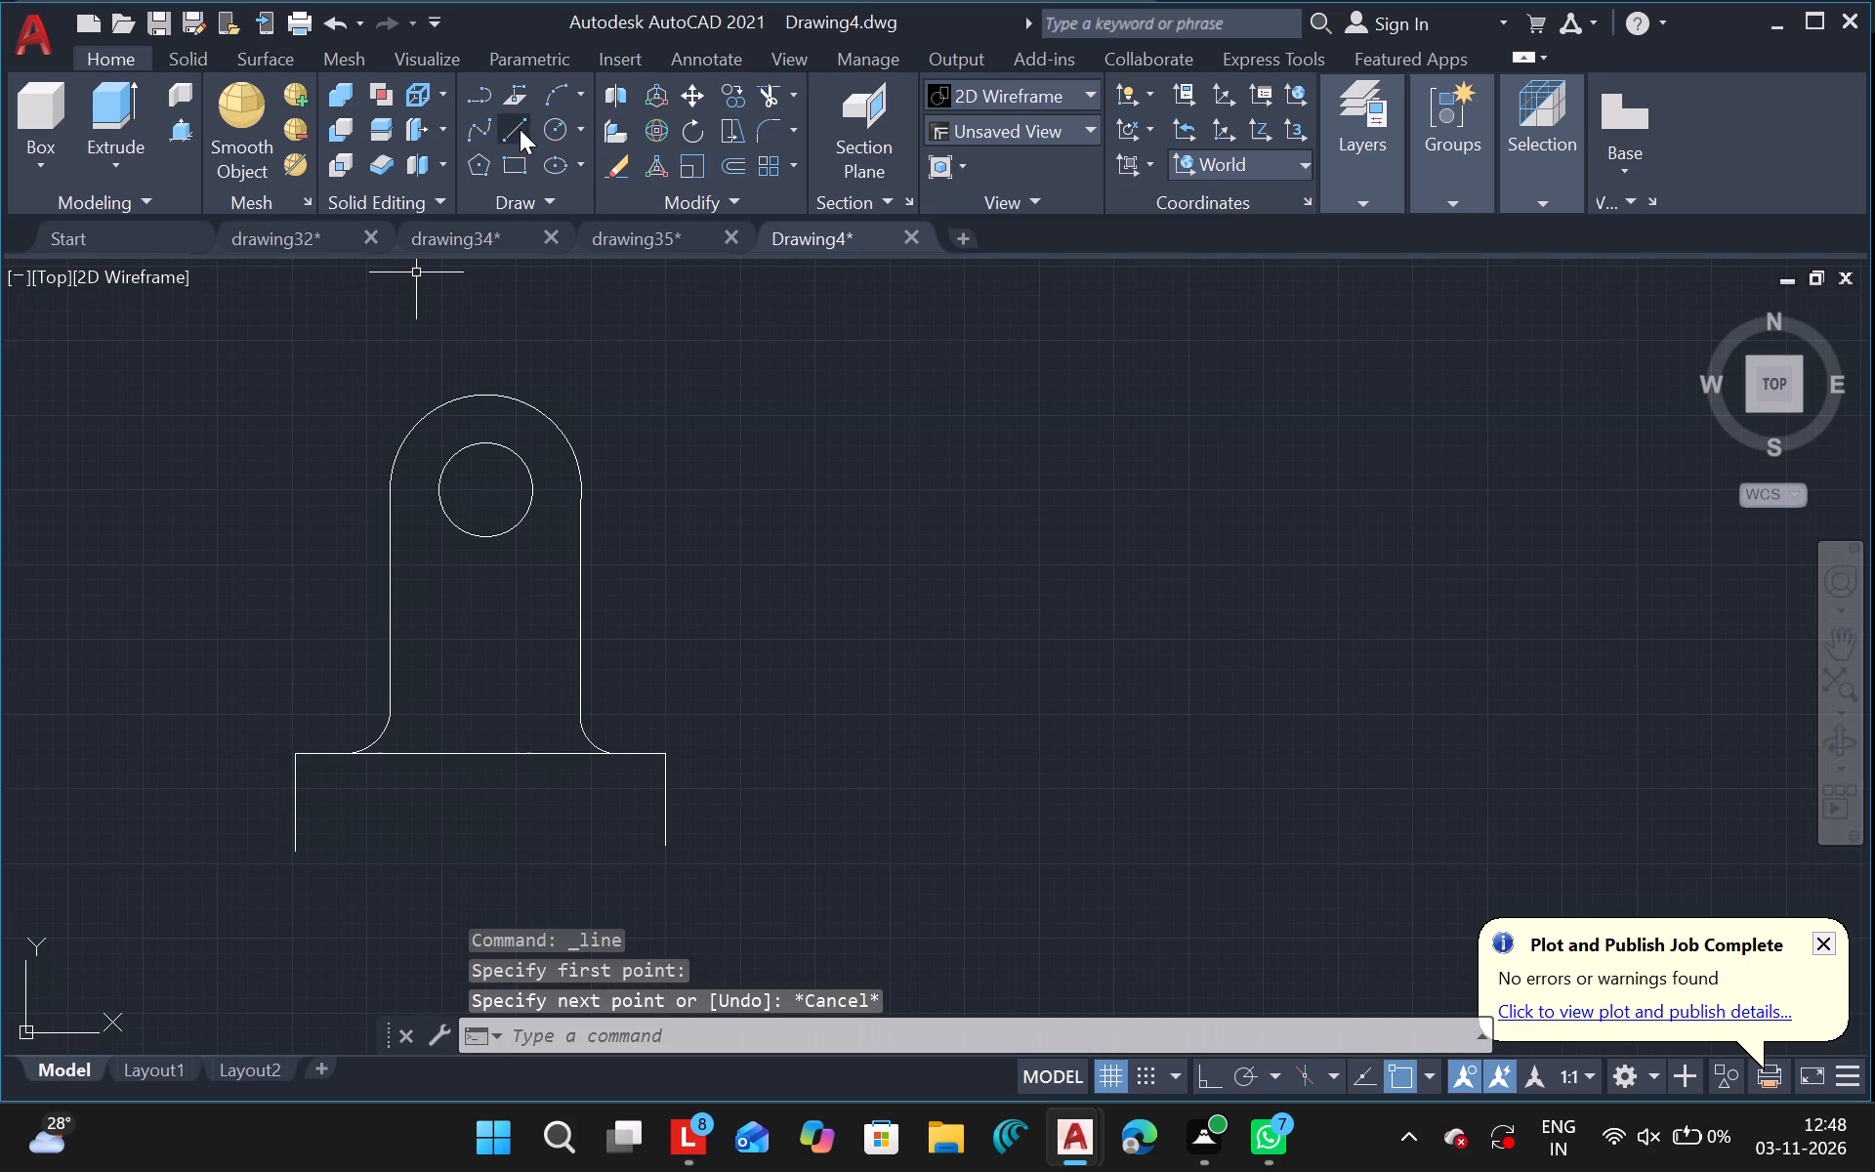
{"action": "left_click", "coordinate": [519, 129]}
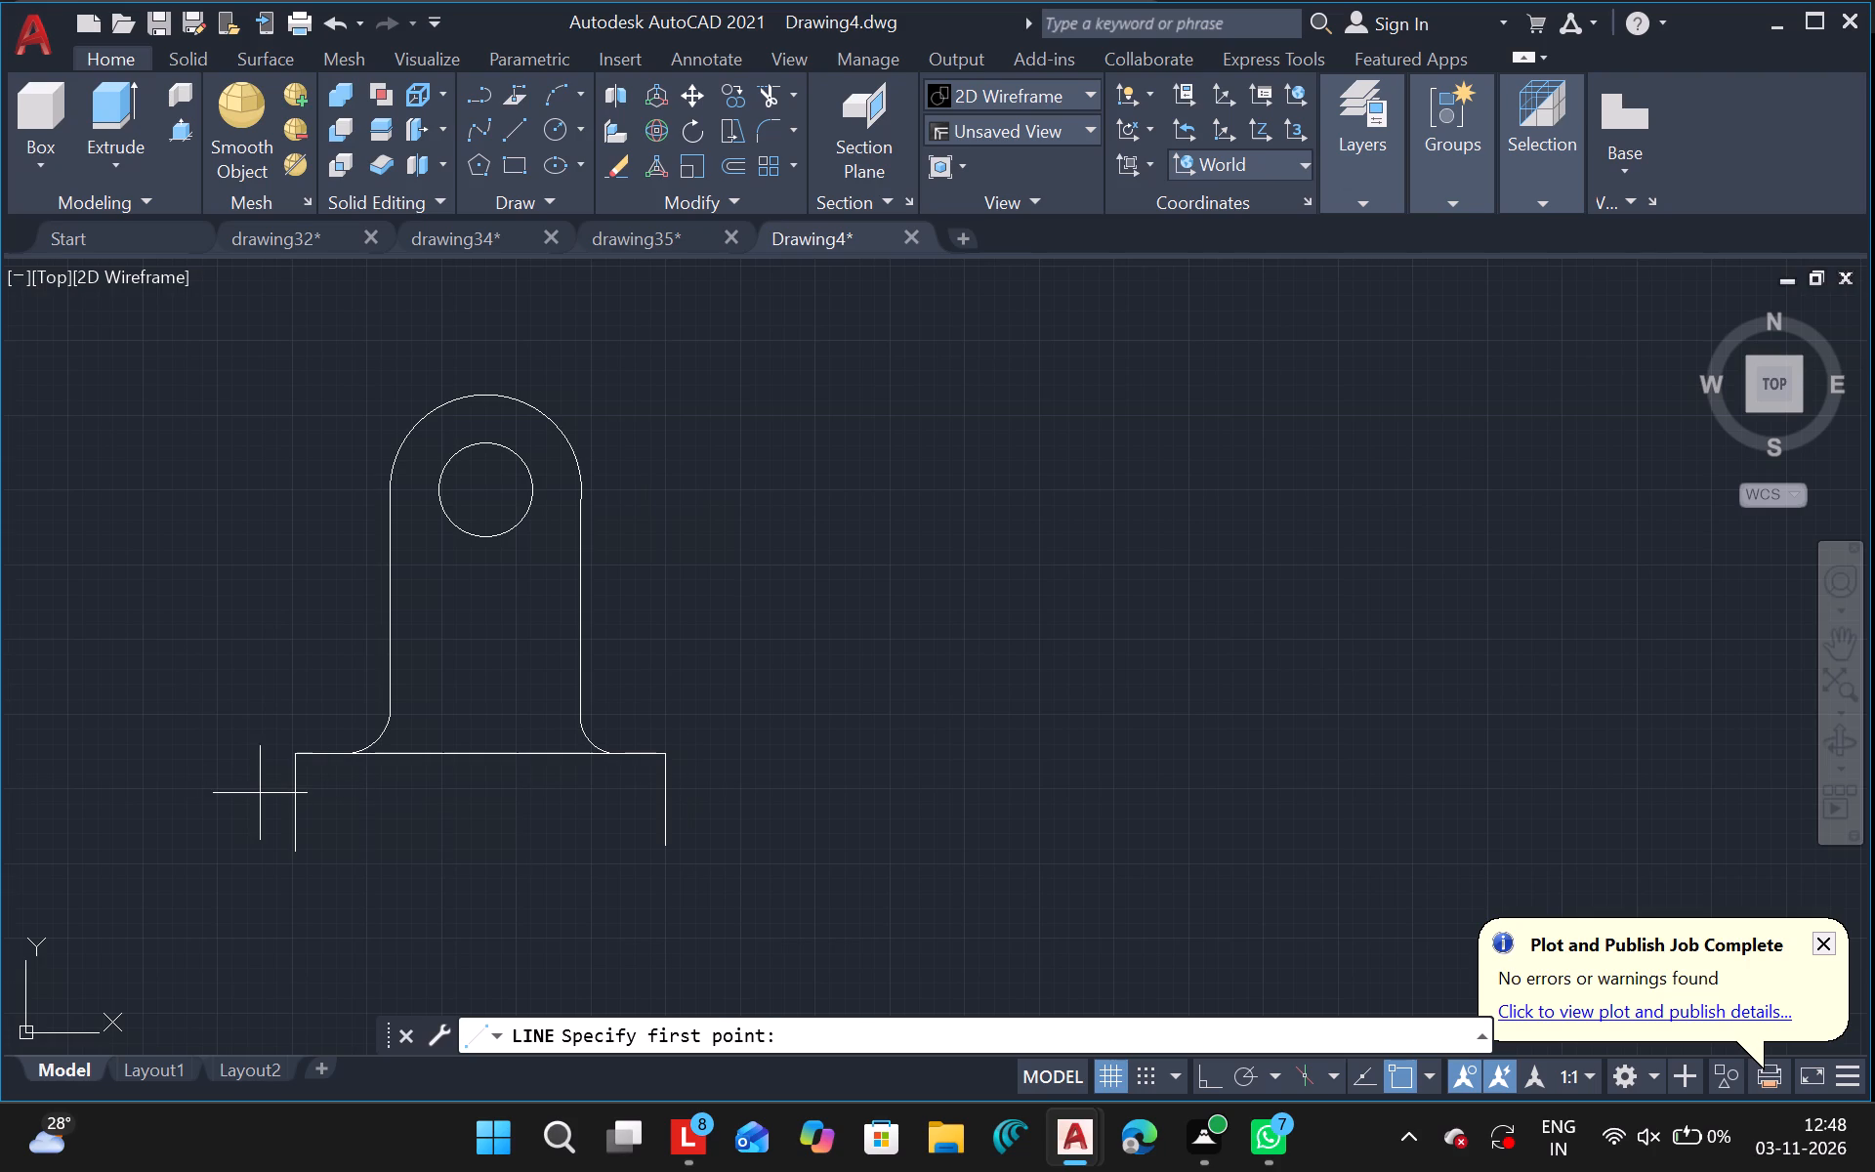
{"action": "left_click_drag", "start_coordinate": [260, 793], "coordinate": [615, 799]}
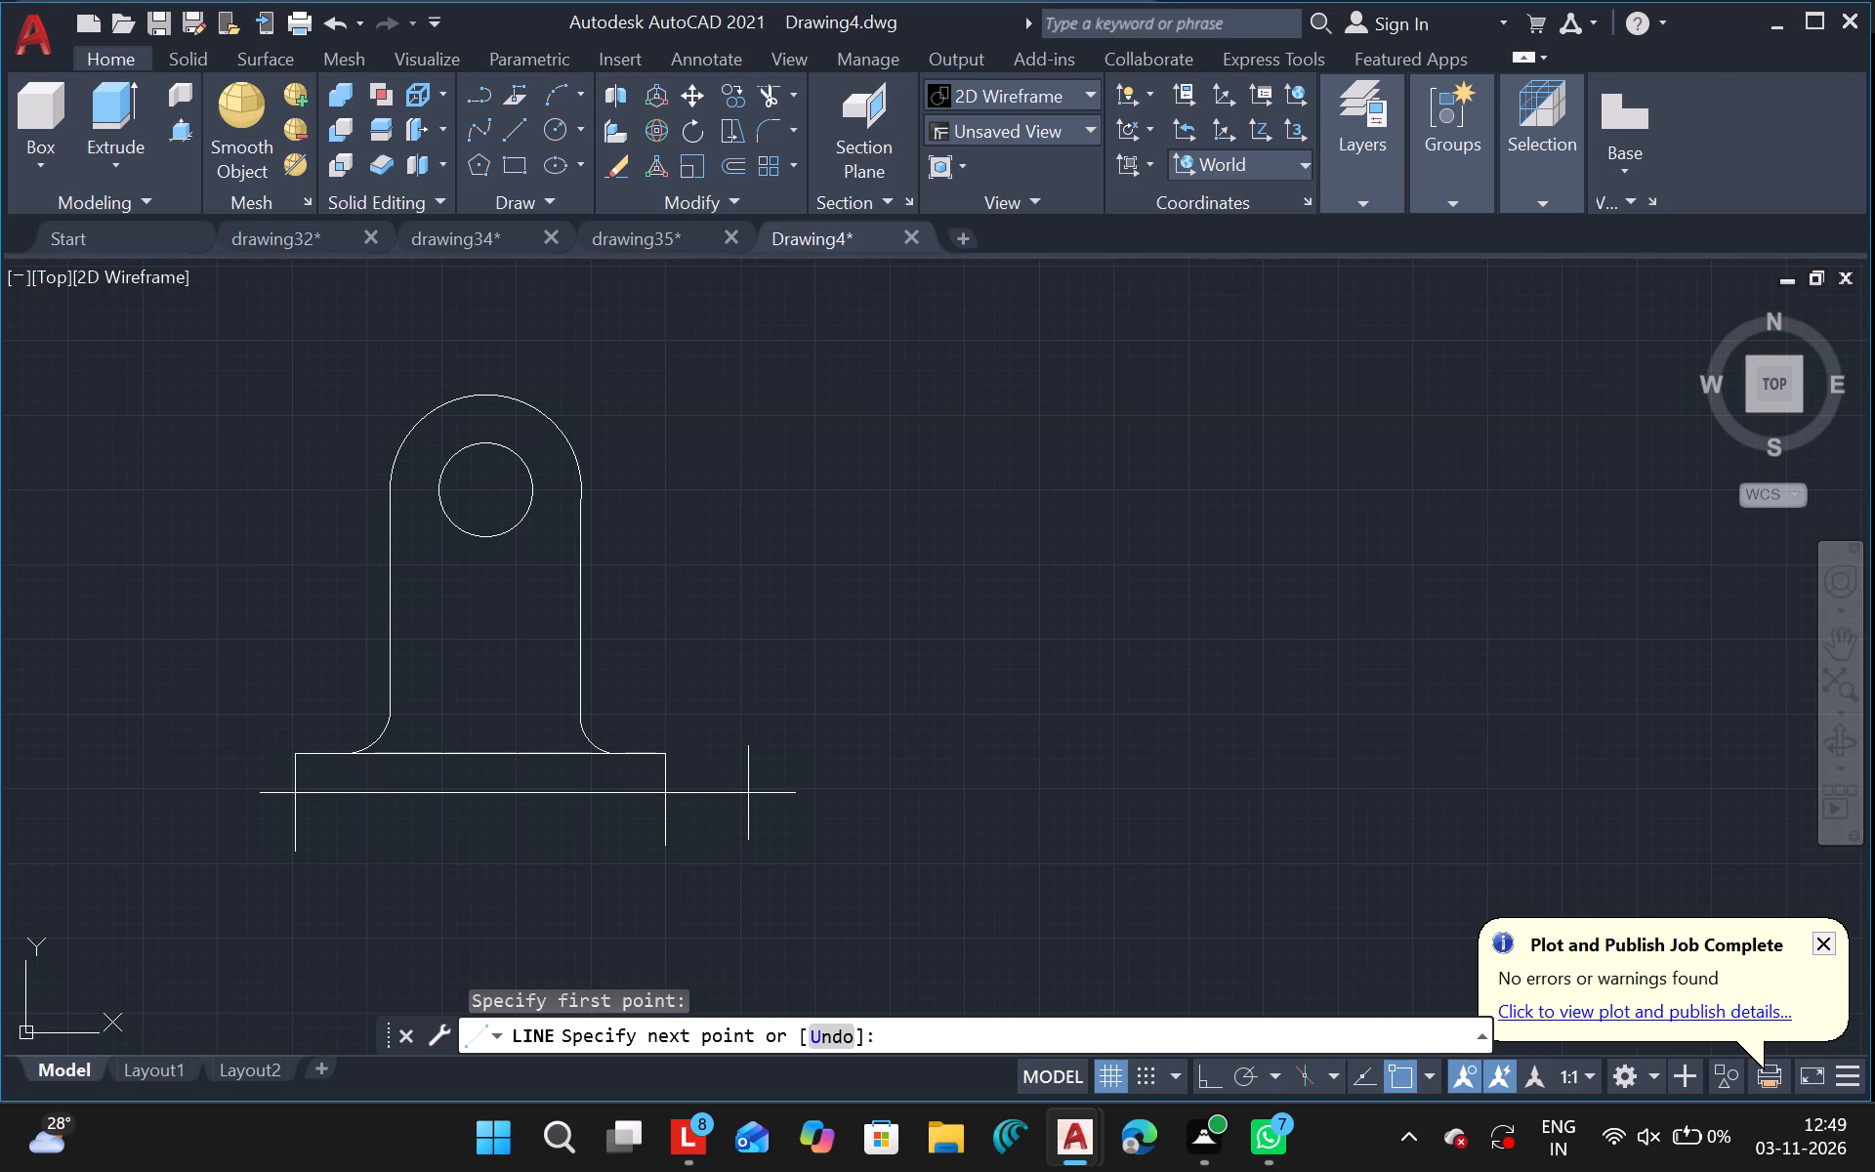
{"action": "left_click", "coordinate": [748, 793]}
{"action": "key", "text": "Escape"}
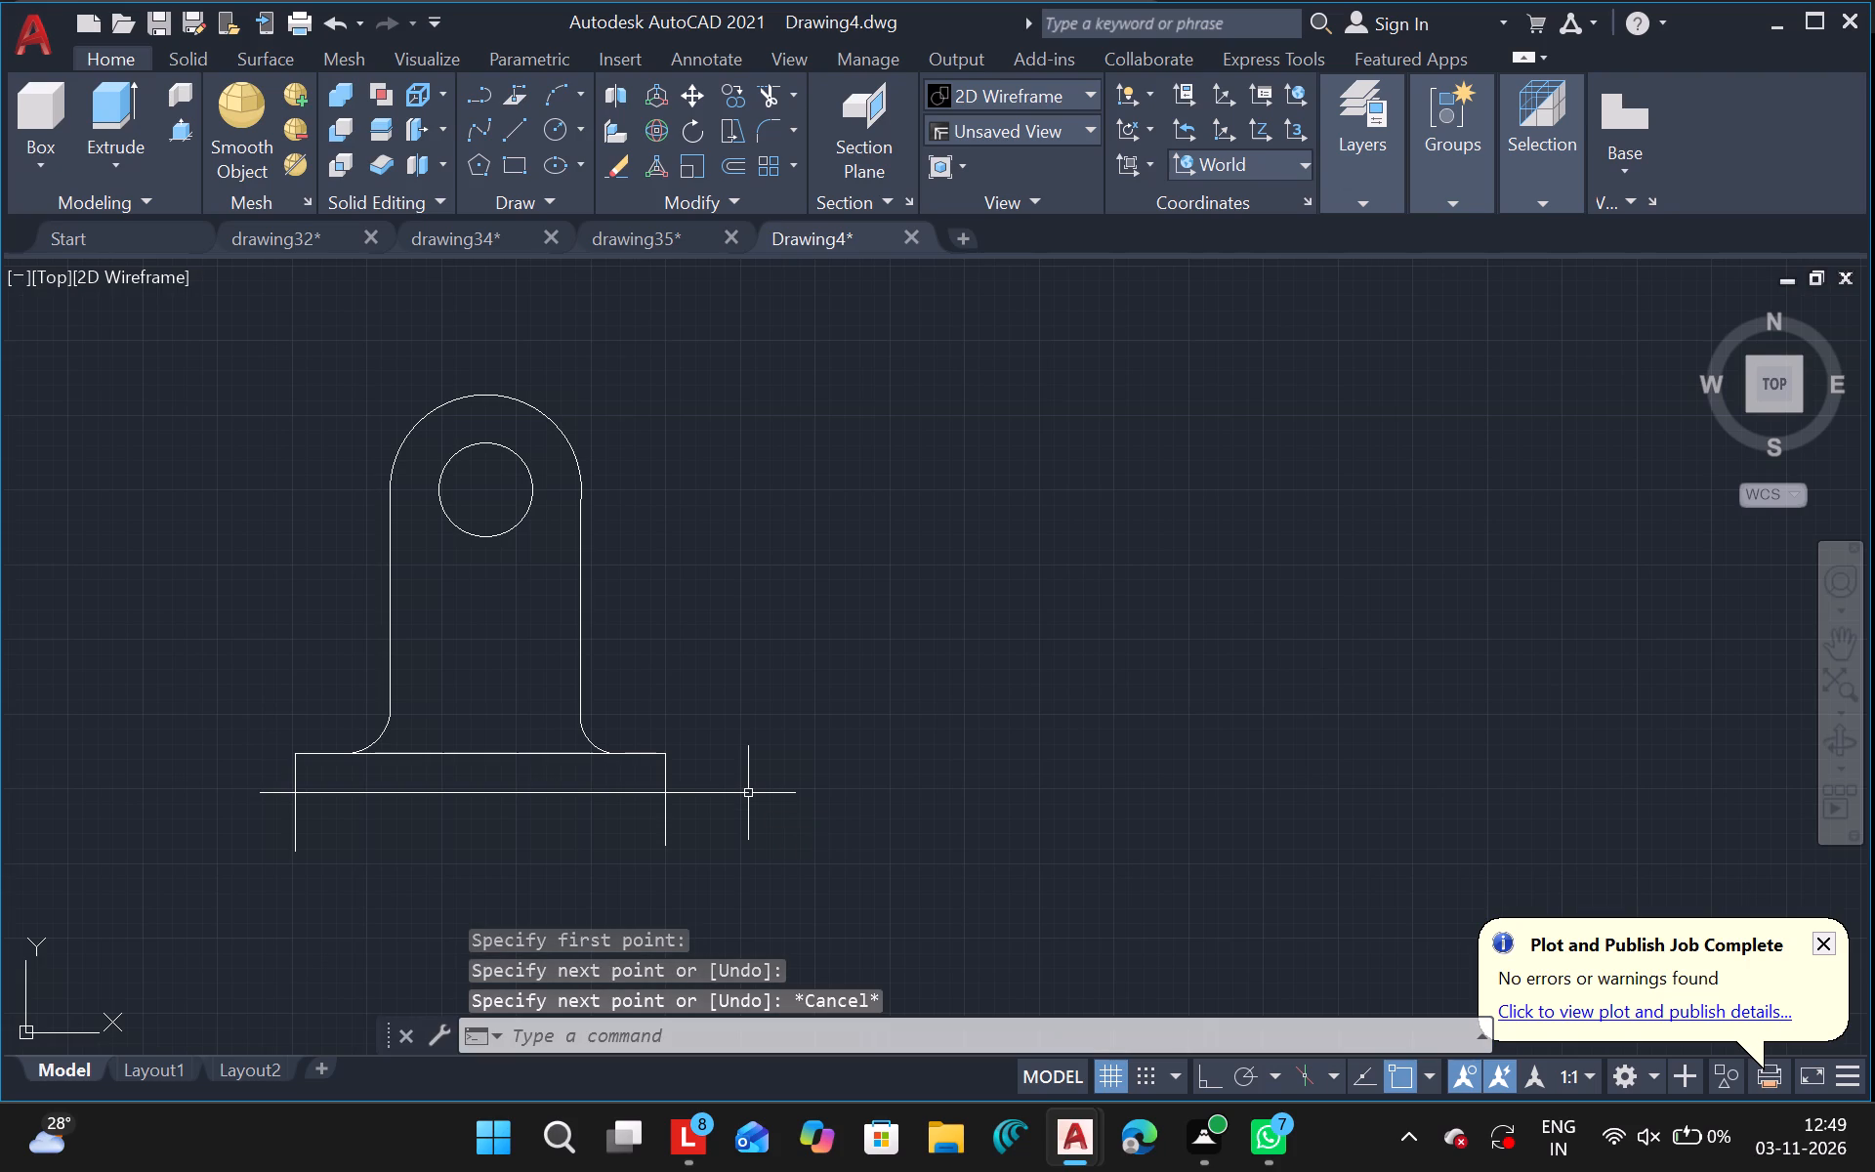
Trim the line ends overhanging the base's lower-right and lower-left corners to close a wide, thin rectangular base.
{"action": "type", "text": "tr"}
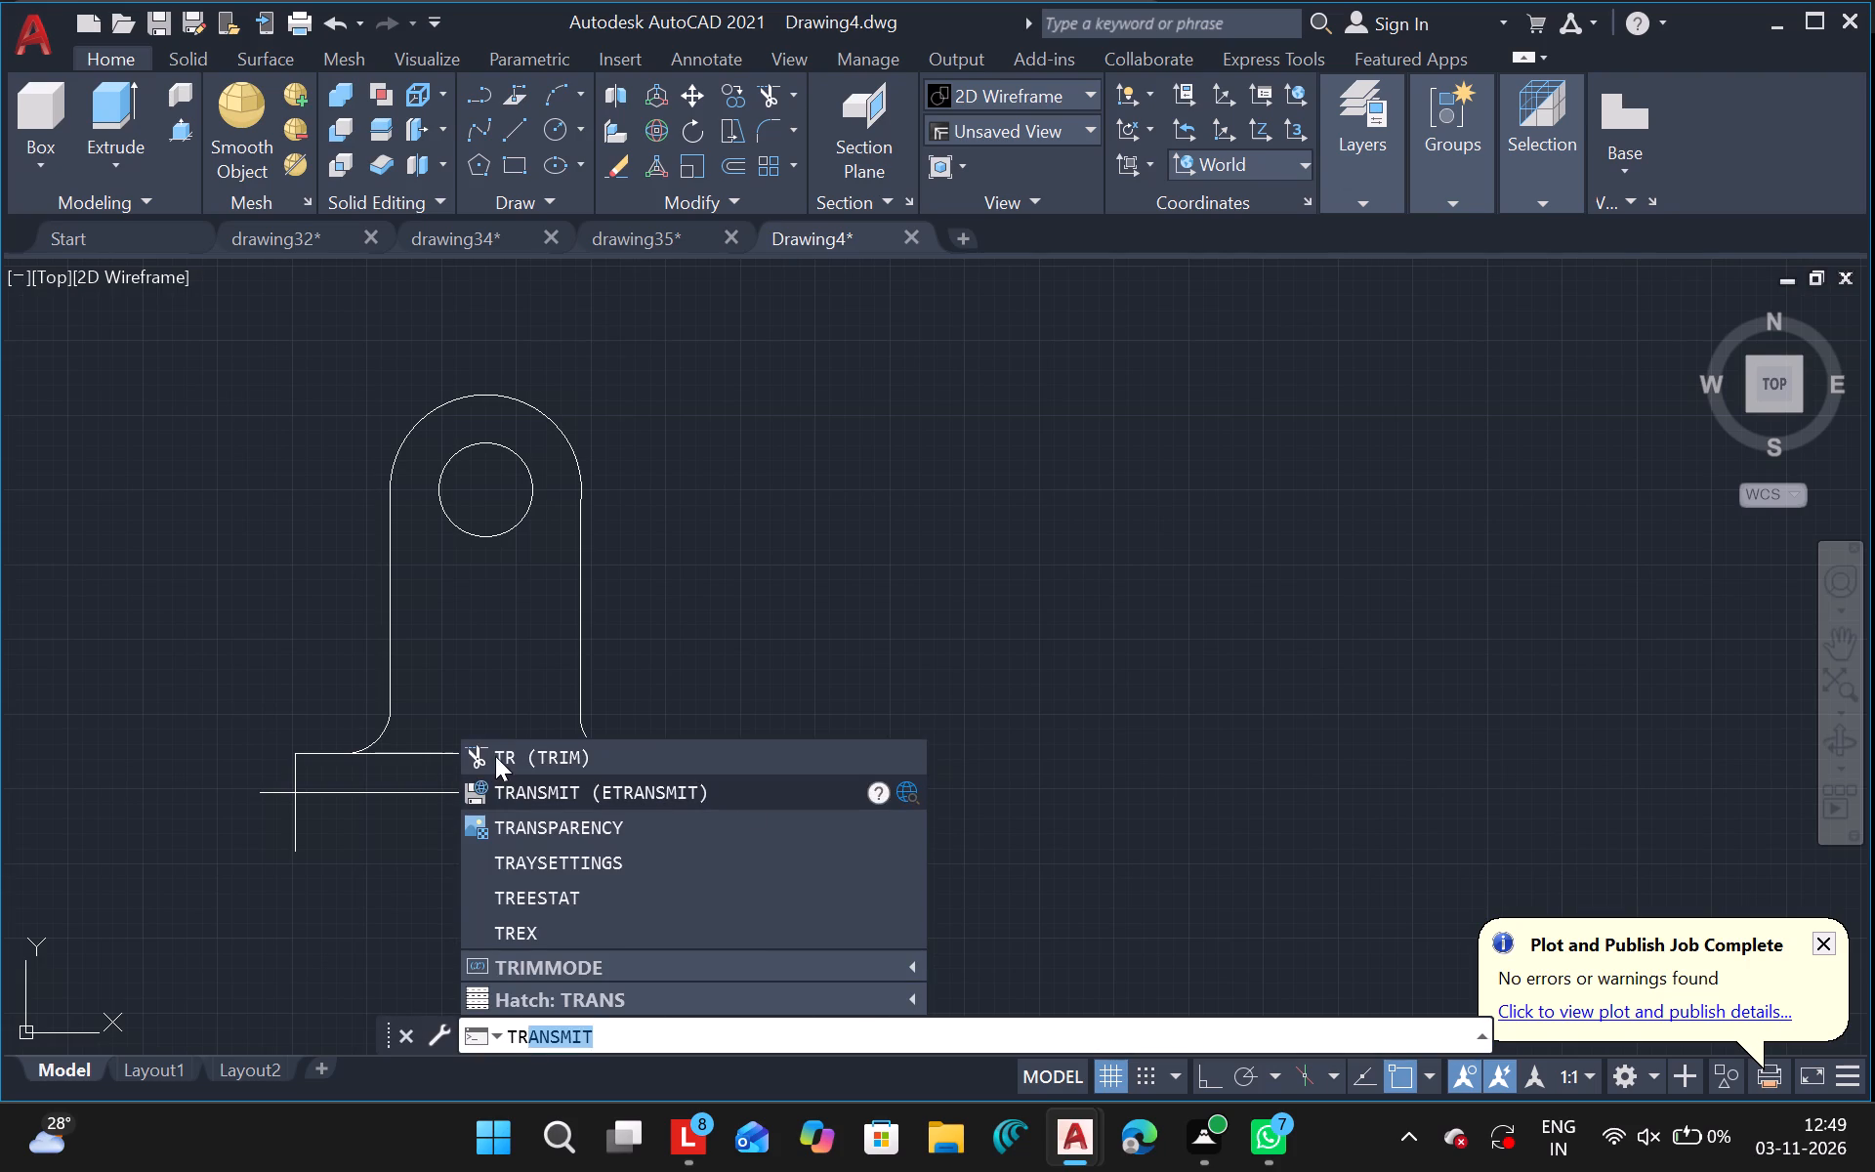
{"action": "left_click", "coordinate": [497, 756]}
{"action": "left_click_drag", "start_coordinate": [691, 753], "coordinate": [594, 848]}
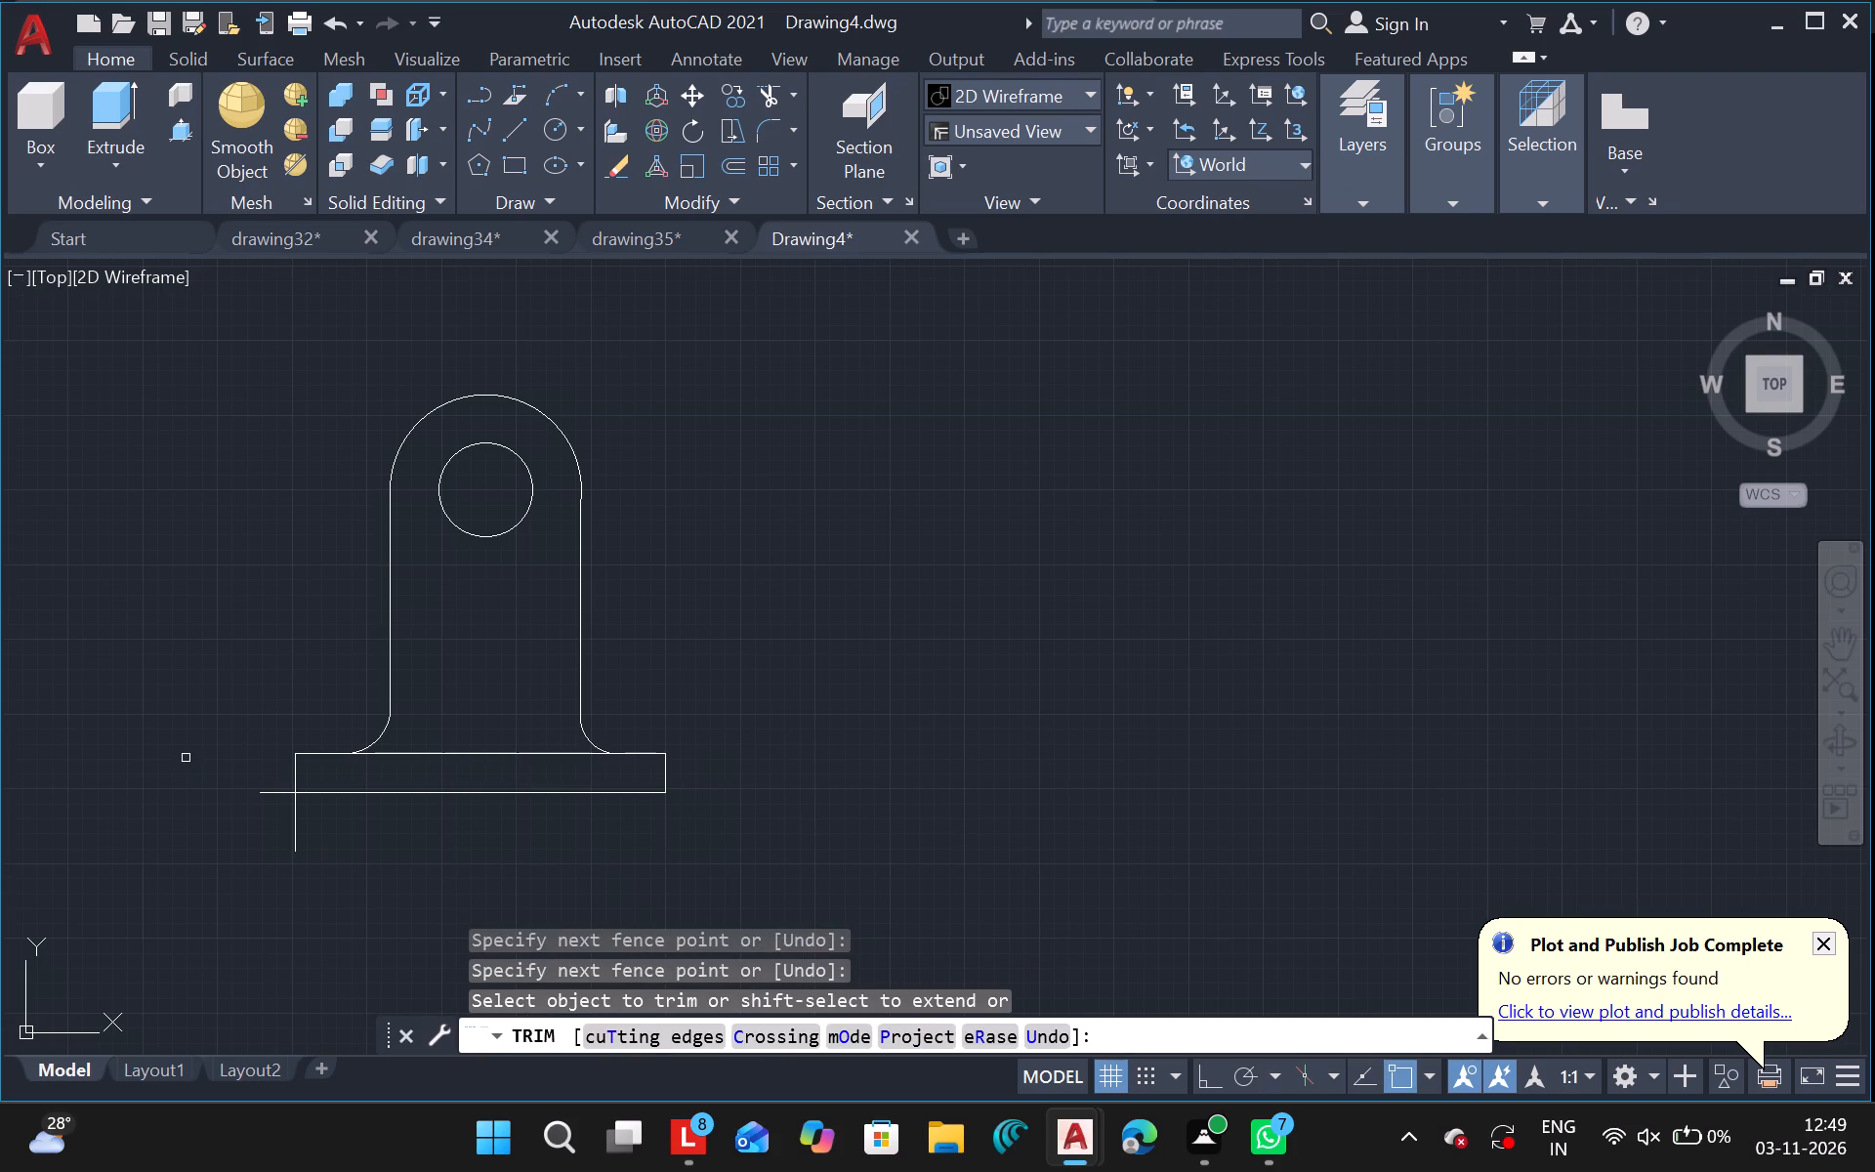
{"action": "left_click_drag", "start_coordinate": [186, 757], "coordinate": [344, 837]}
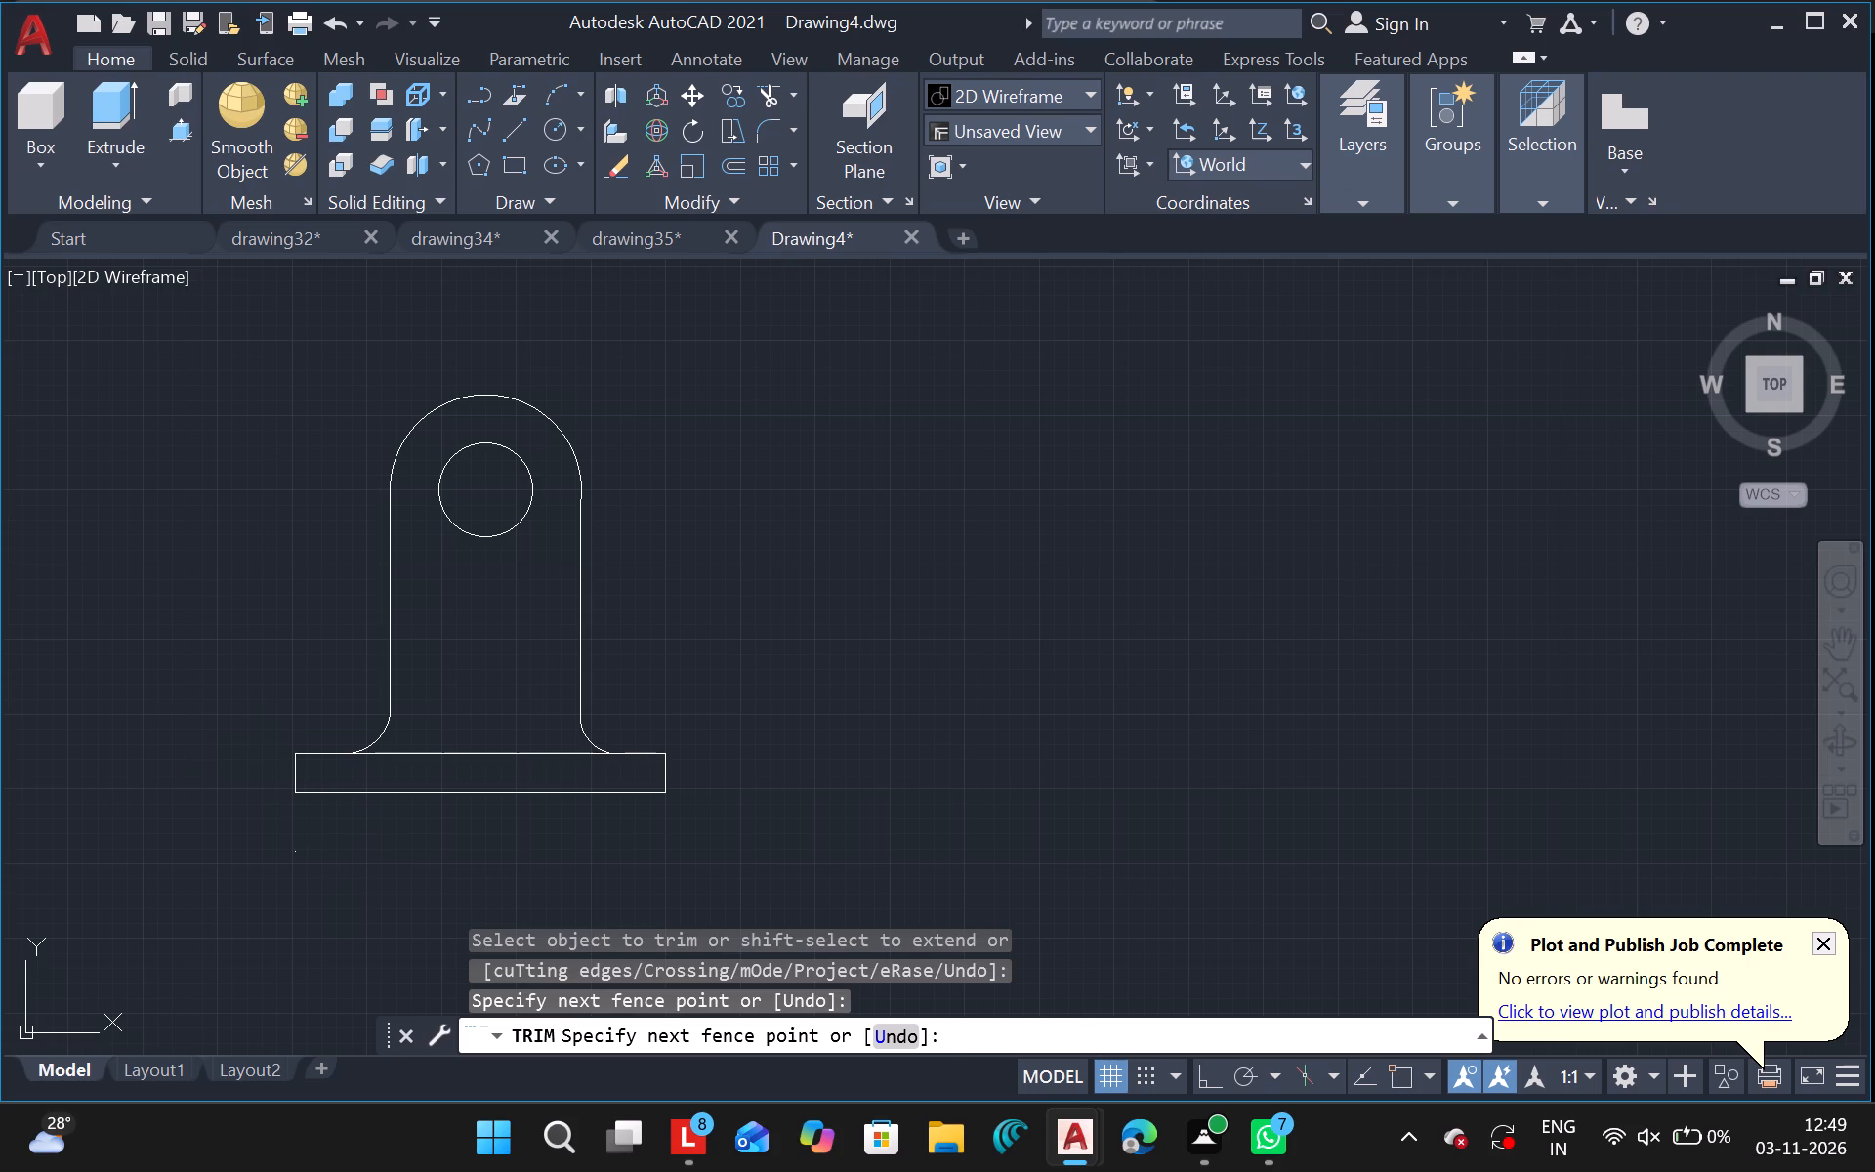
Remove the stray point left below the base's lower-left corner.
{"action": "left_click", "coordinate": [303, 853]}
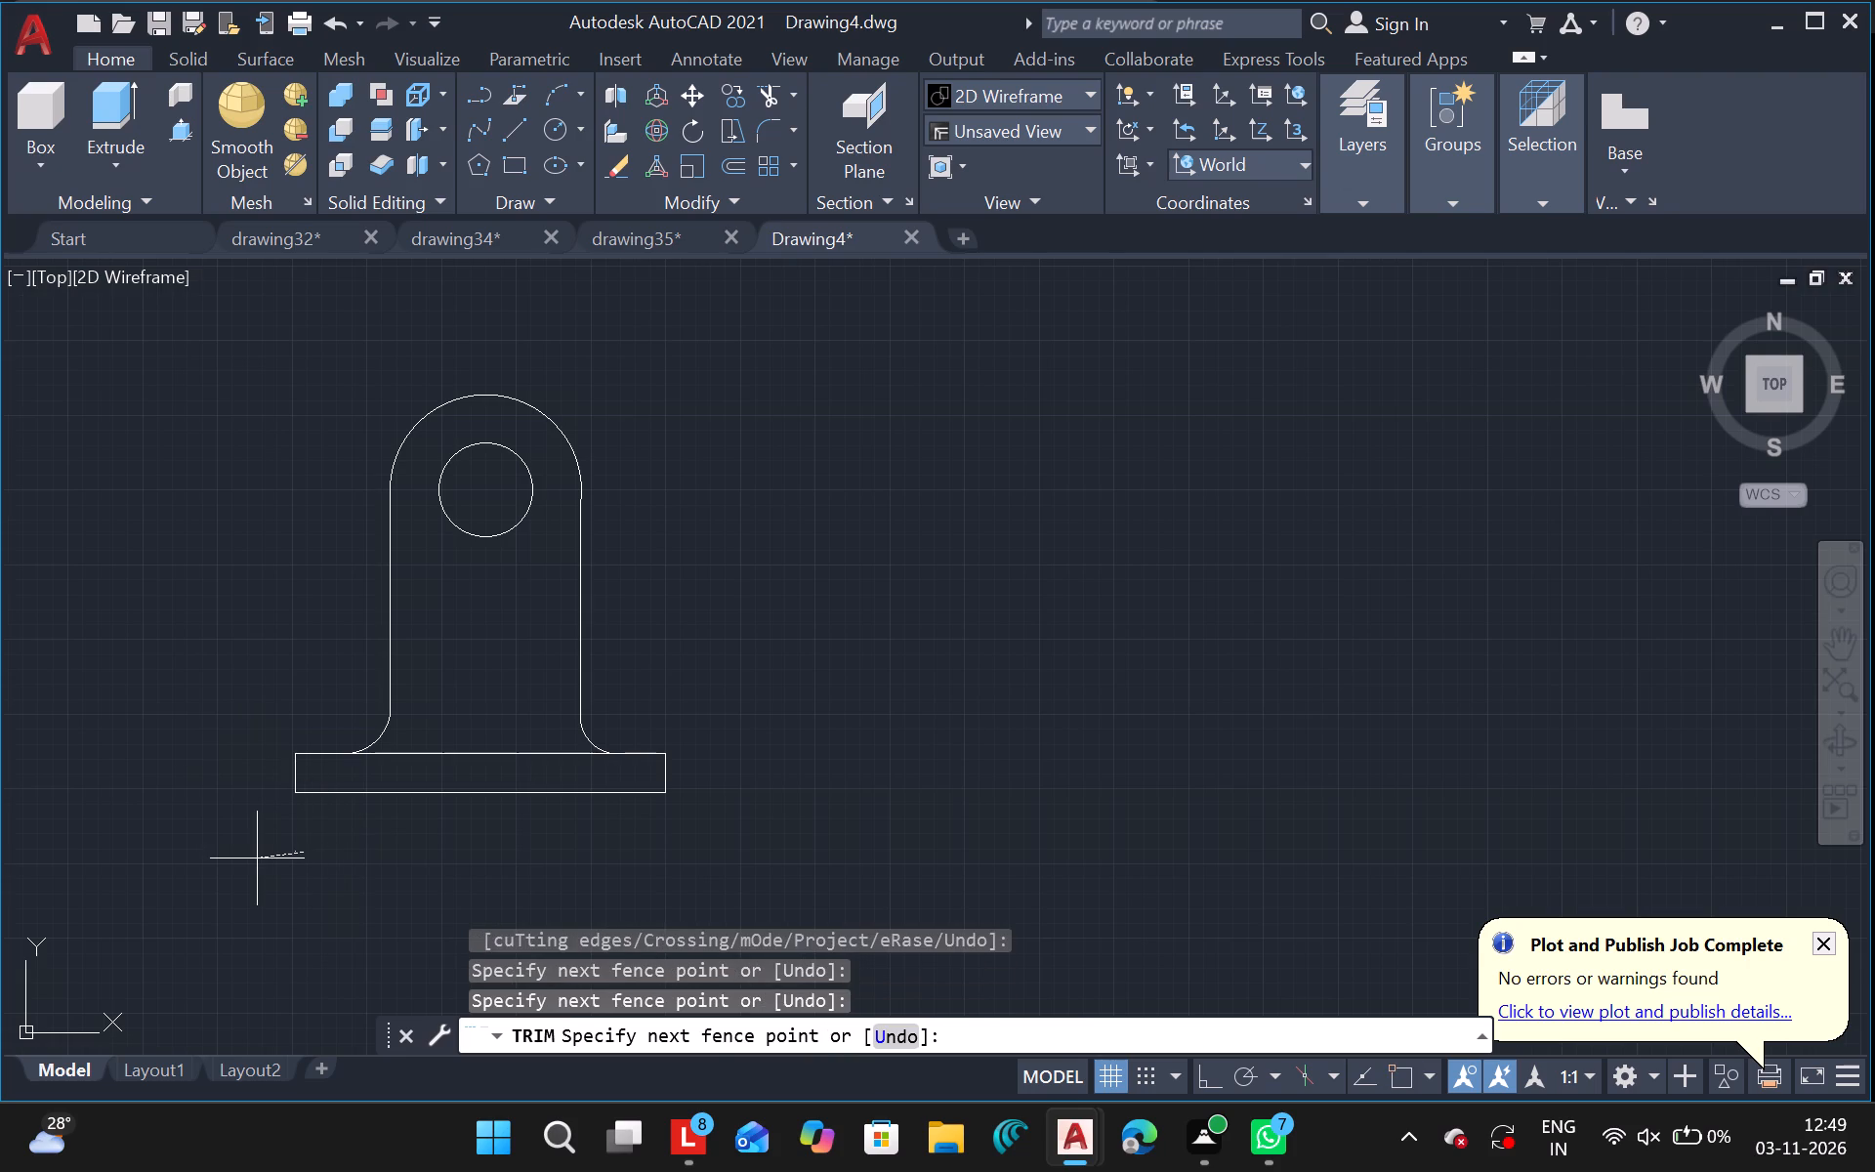
{"action": "left_click", "coordinate": [257, 858]}
{"action": "key", "text": "Escape"}
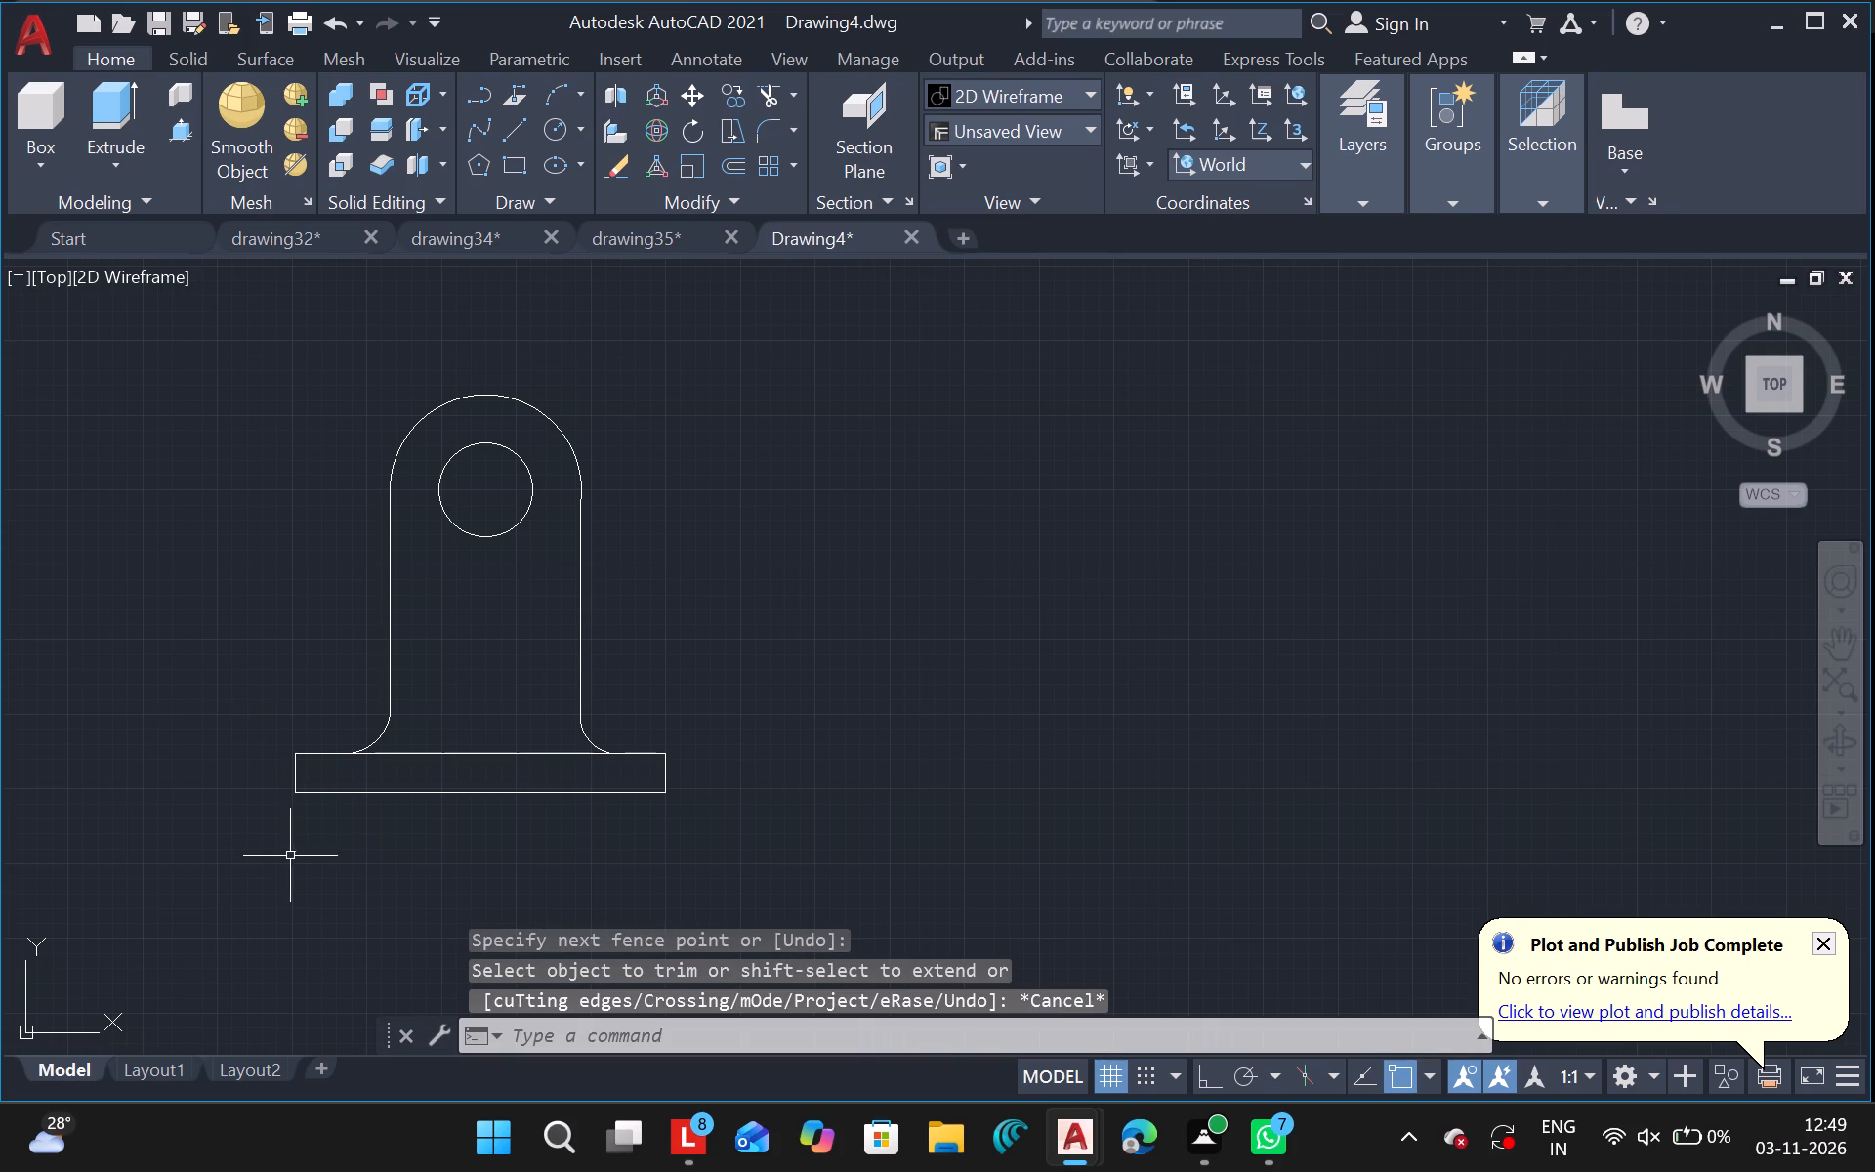
{"action": "left_click_drag", "start_coordinate": [296, 854], "coordinate": [705, 1108]}
{"action": "key", "text": "Delete"}
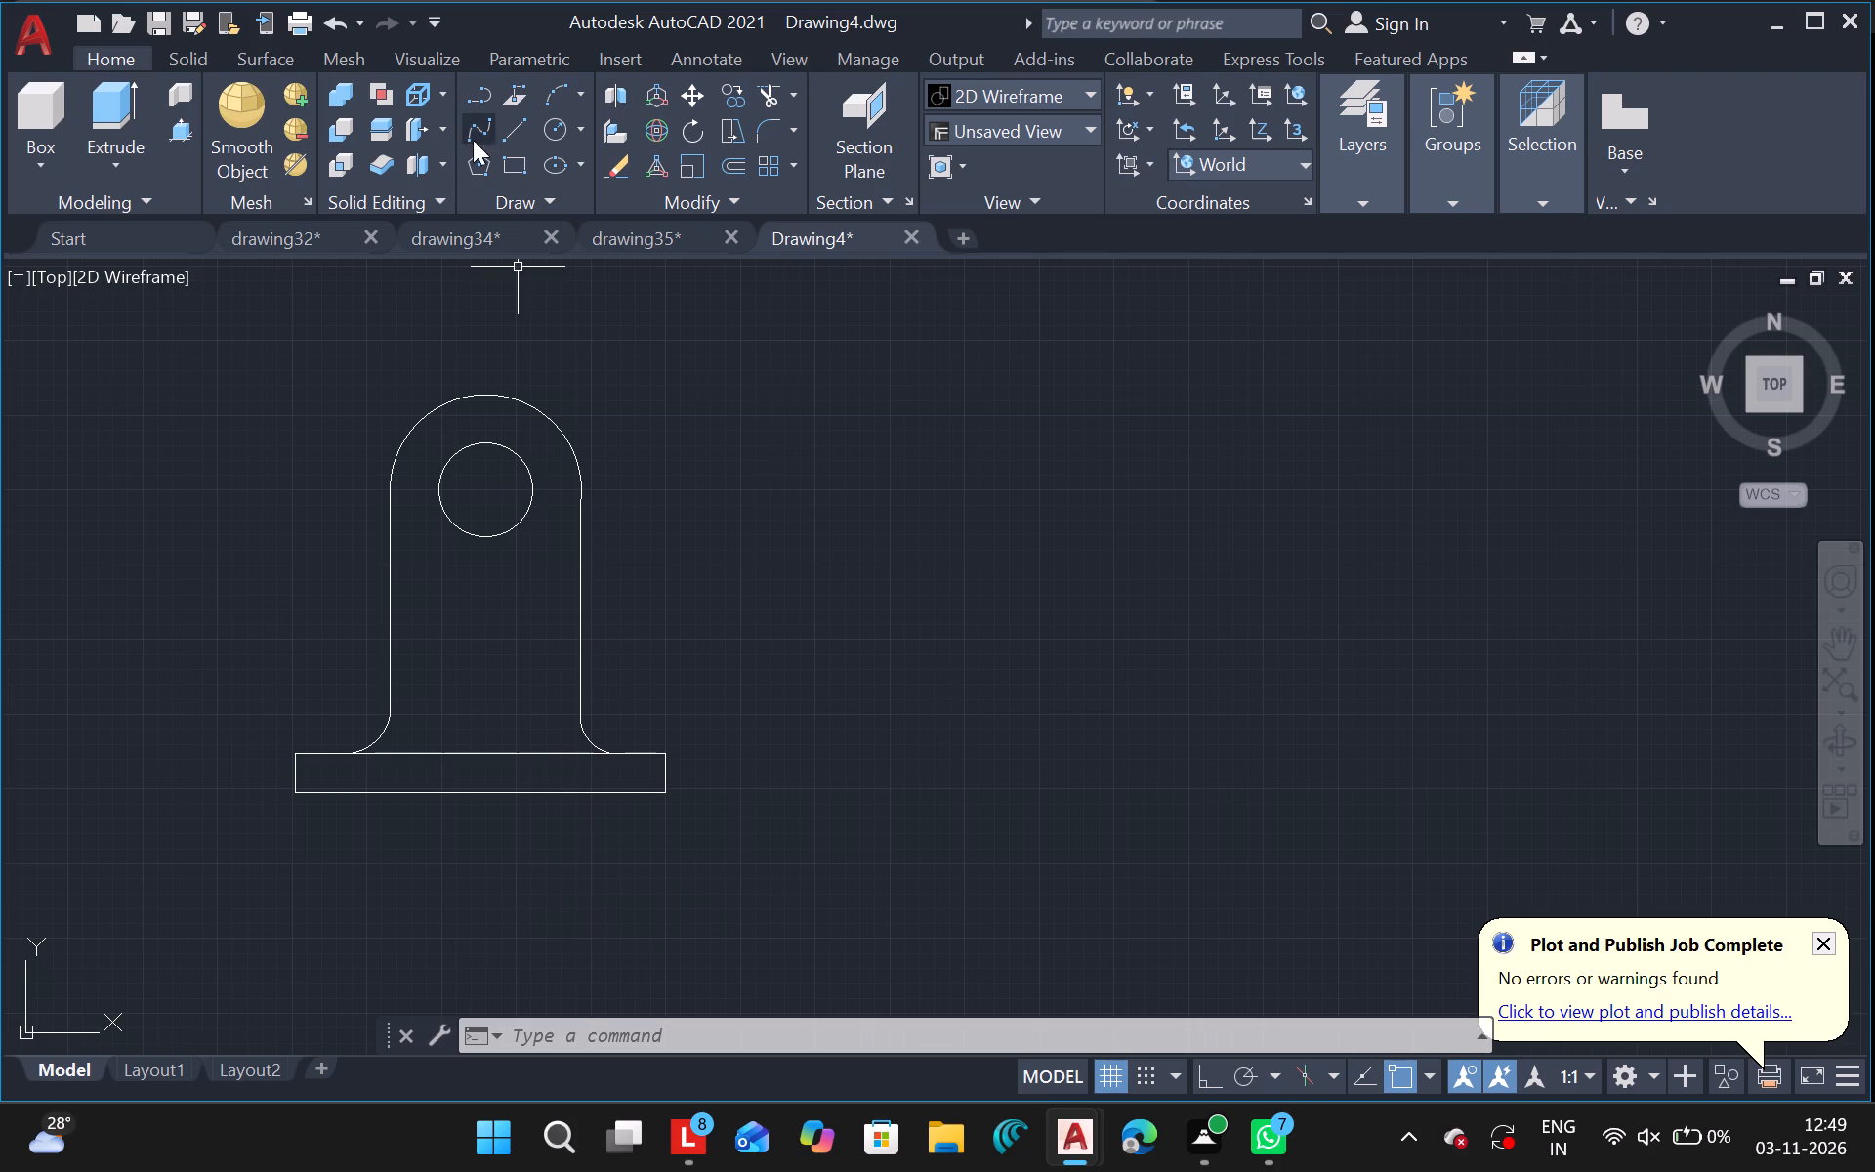
Draw a tall, narrow rectangle in the empty space to the right of the bracket.
{"action": "left_click", "coordinate": [510, 157]}
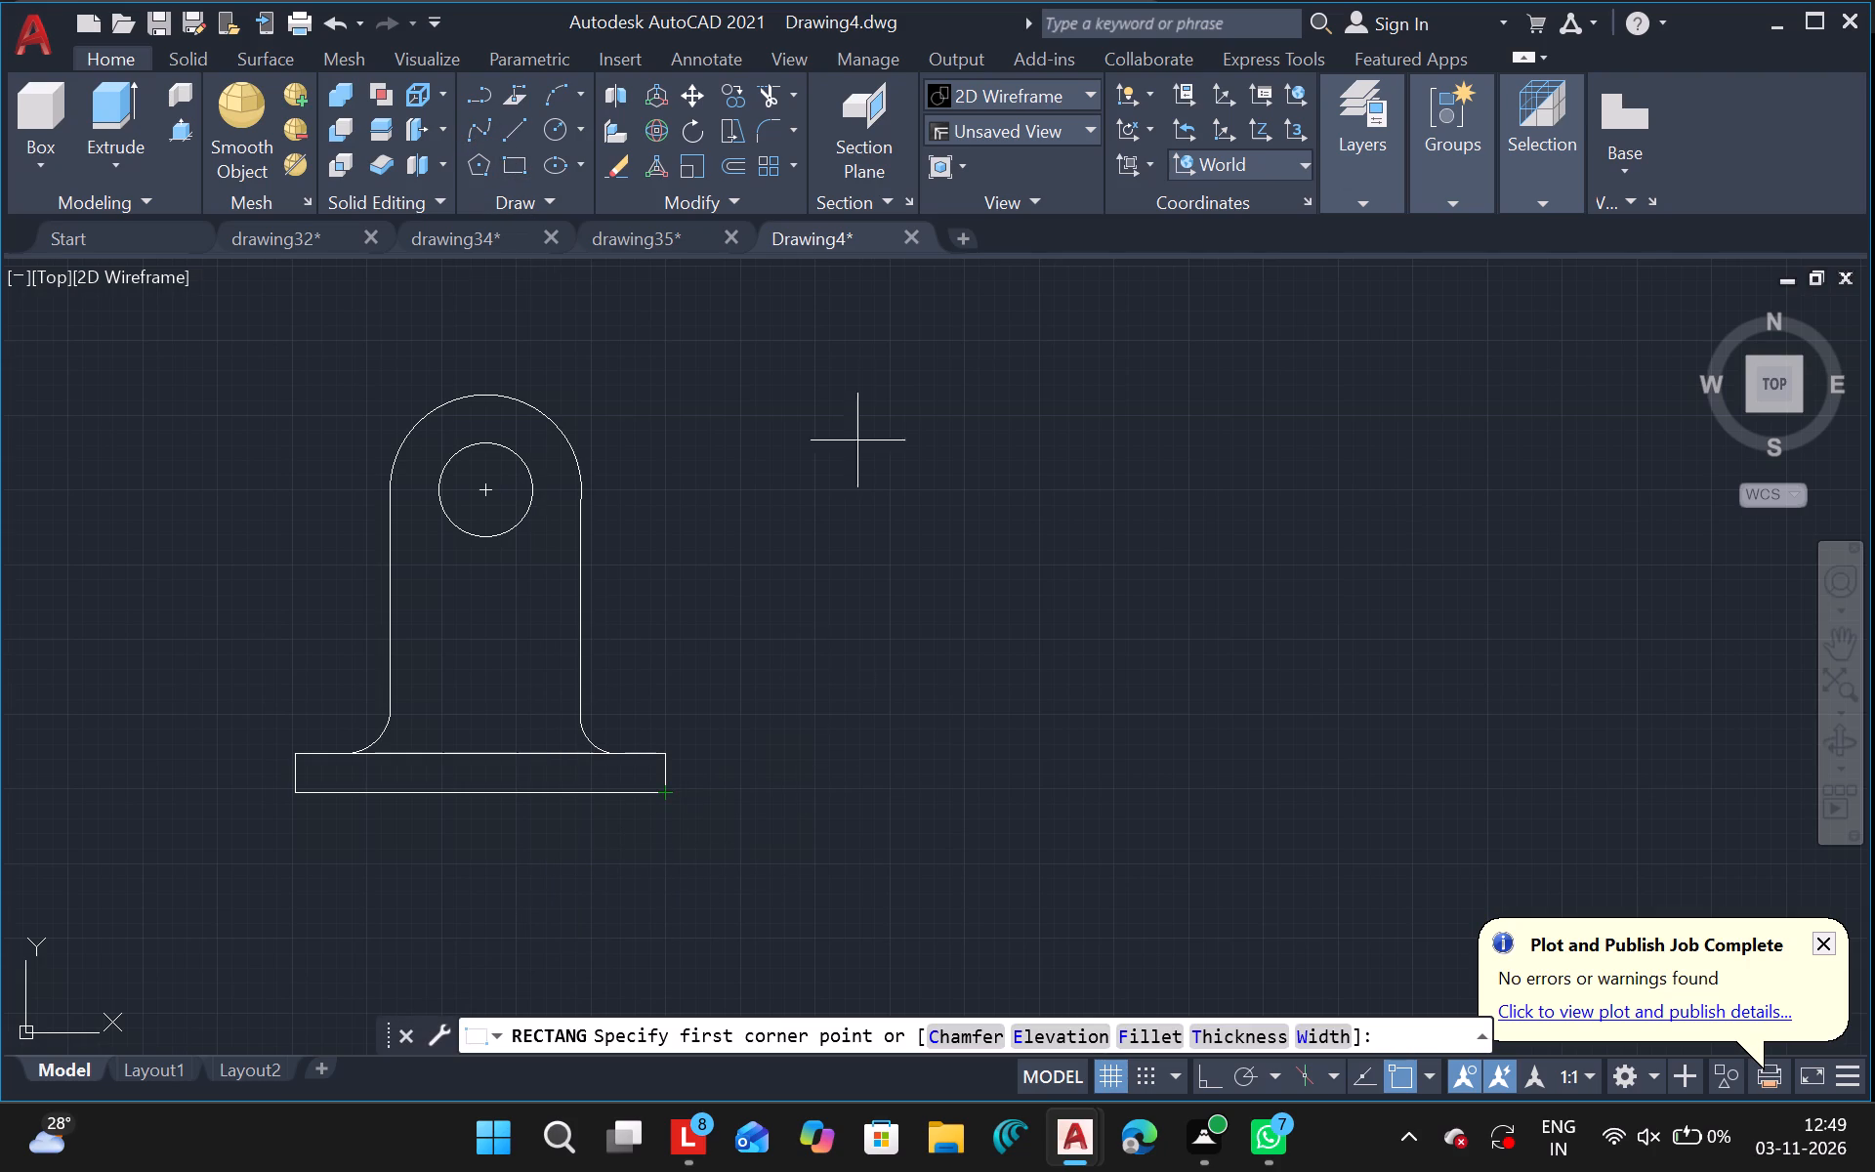
{"action": "left_click_drag", "start_coordinate": [862, 413], "coordinate": [906, 635]}
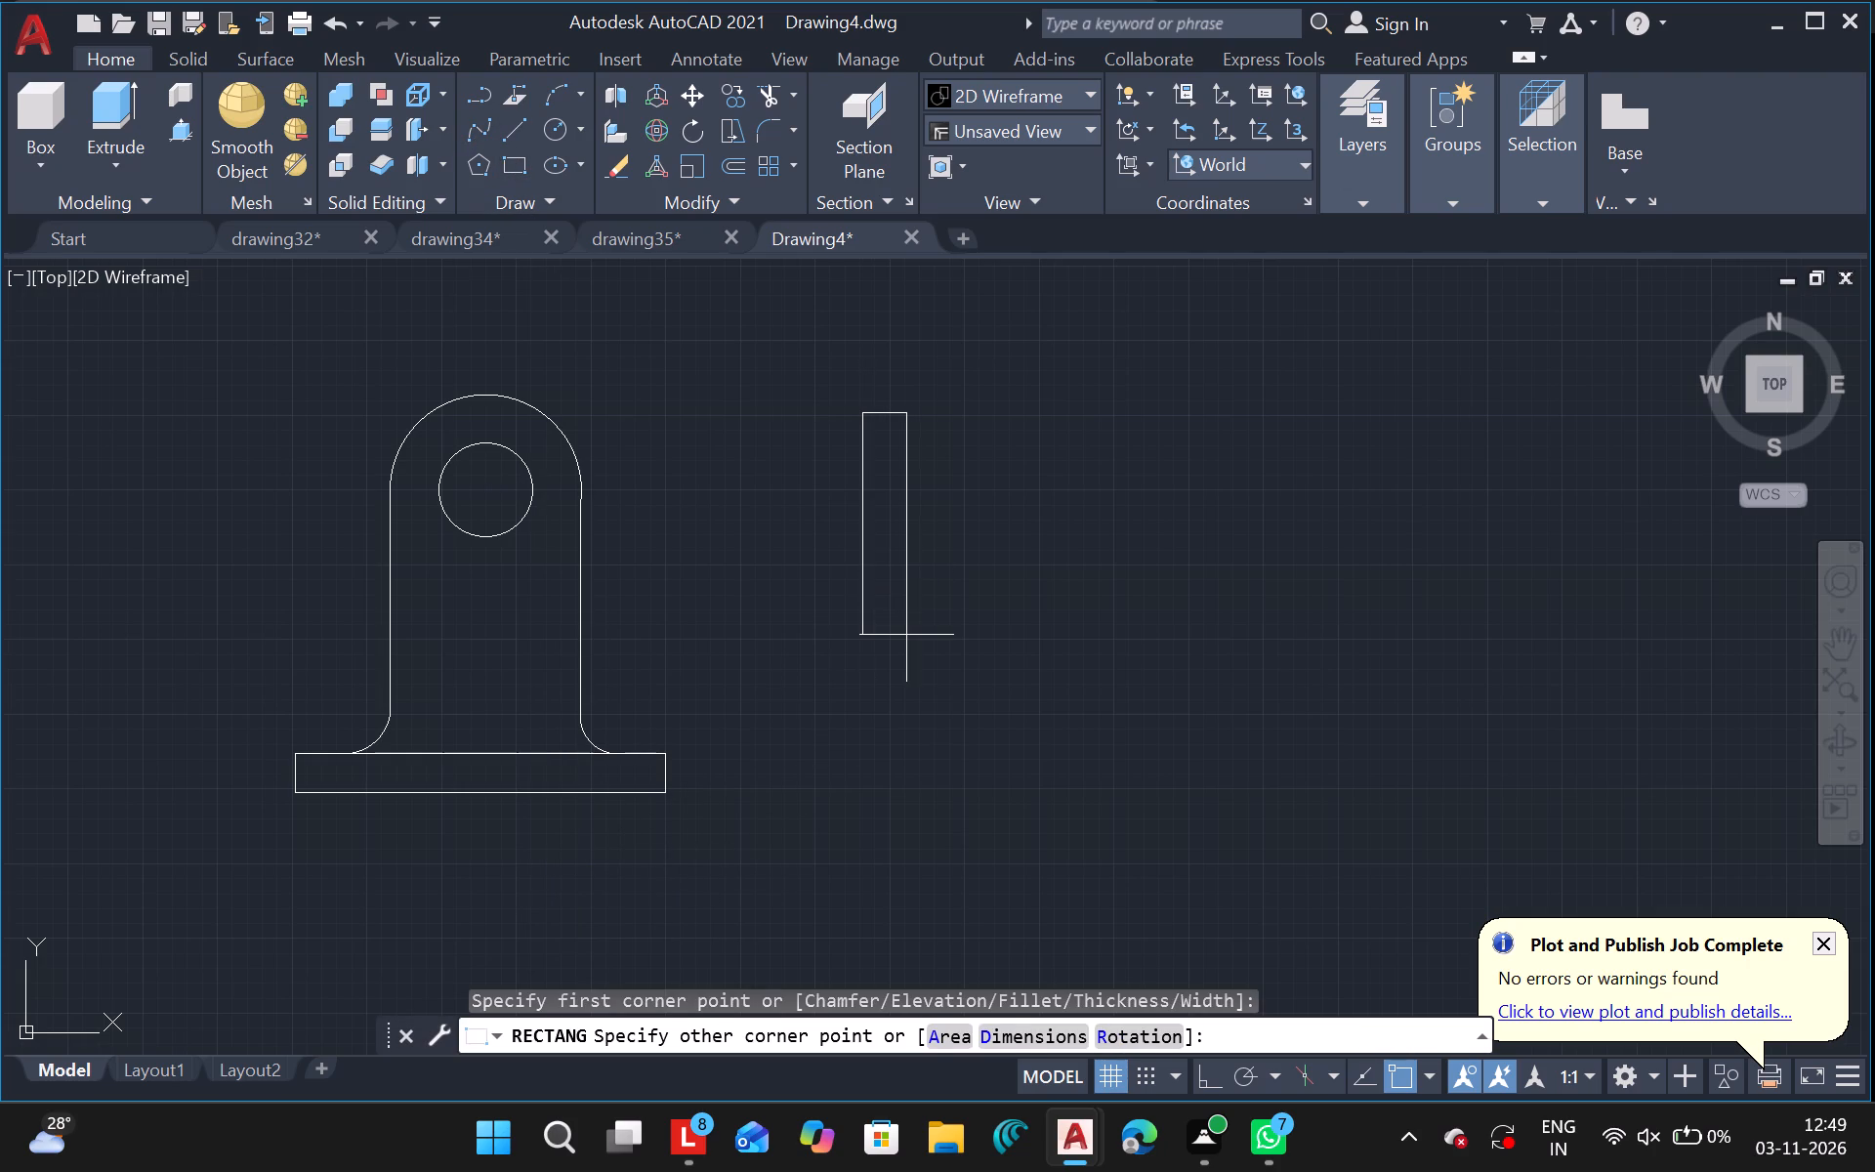
{"action": "left_click", "coordinate": [906, 636]}
Move the narrow rectangle onto the bracket's middle, below the hole, with its lower end just past the base's bottom edge.
{"action": "left_click_drag", "start_coordinate": [803, 360], "coordinate": [849, 110]}
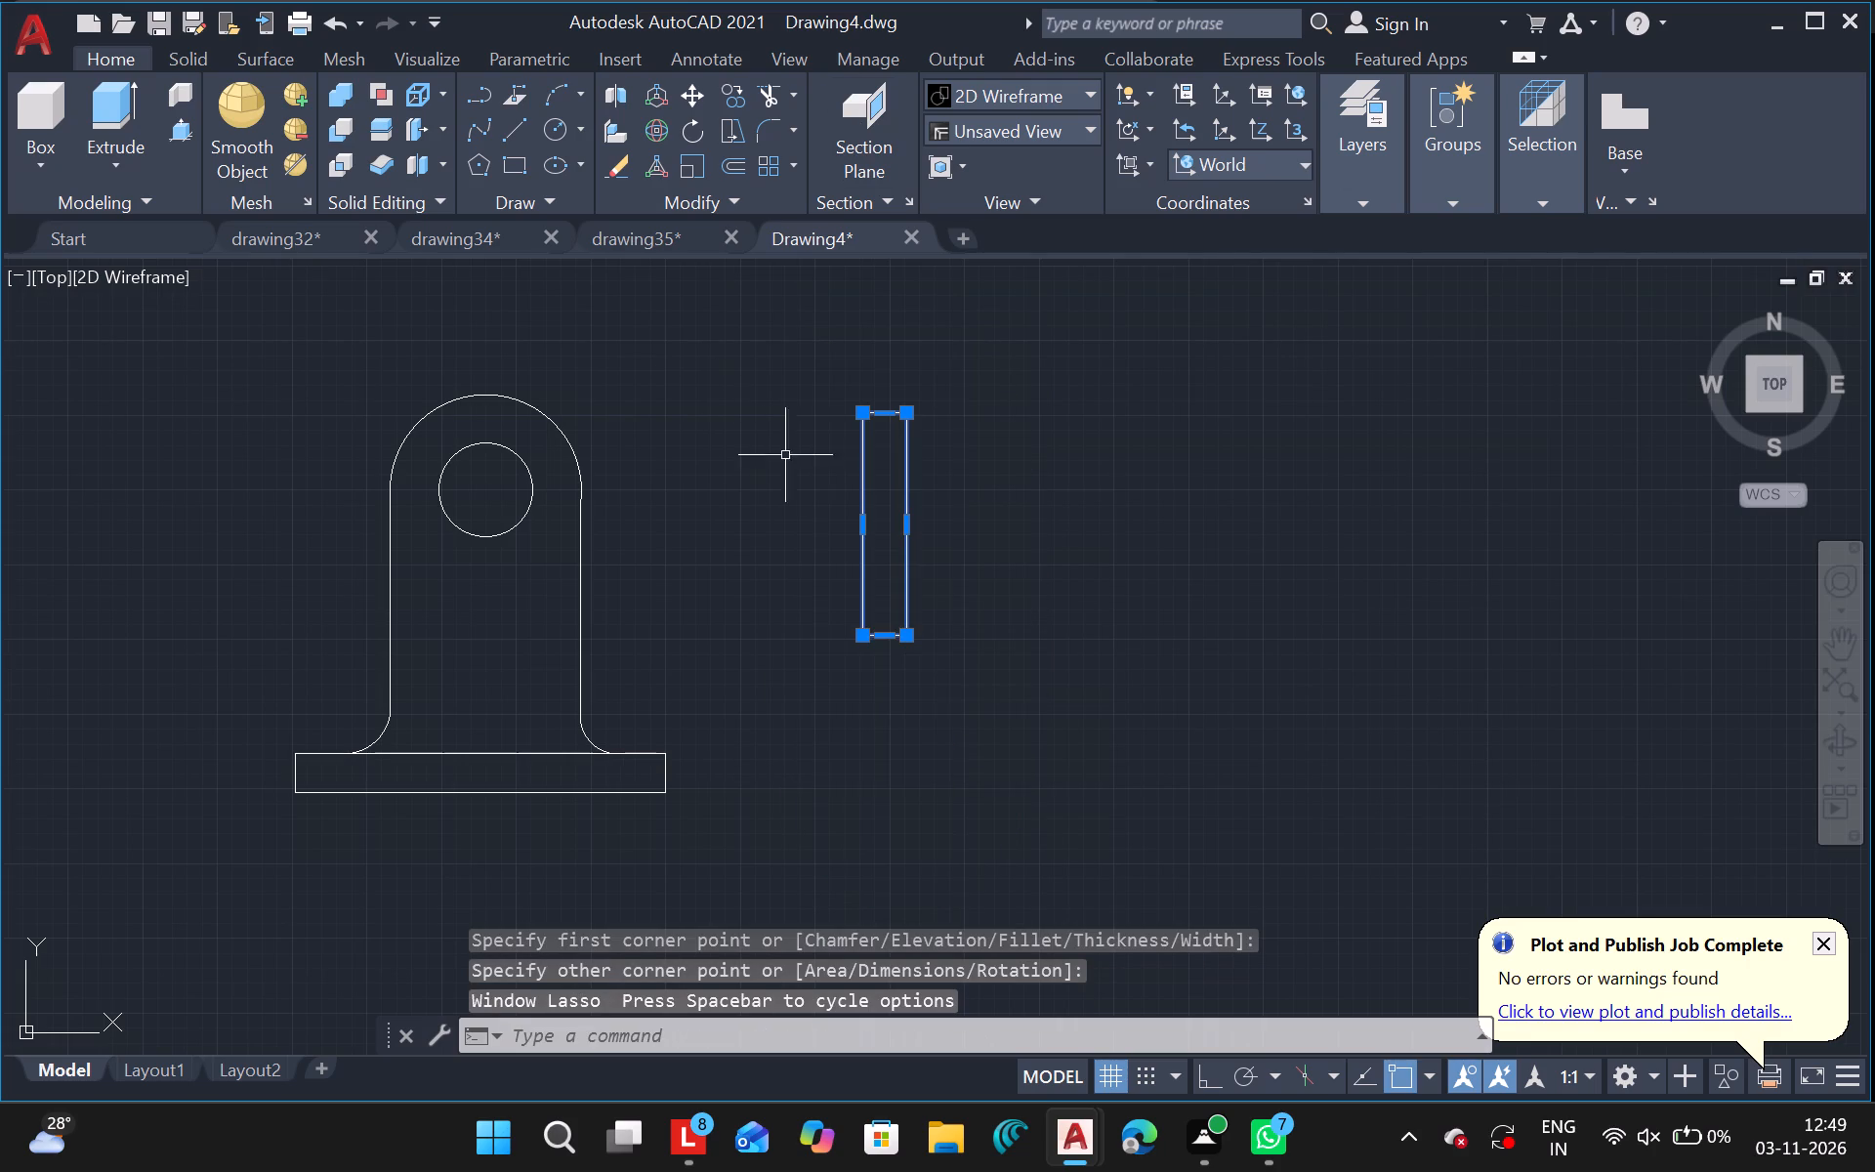
{"action": "type", "text": "mo"}
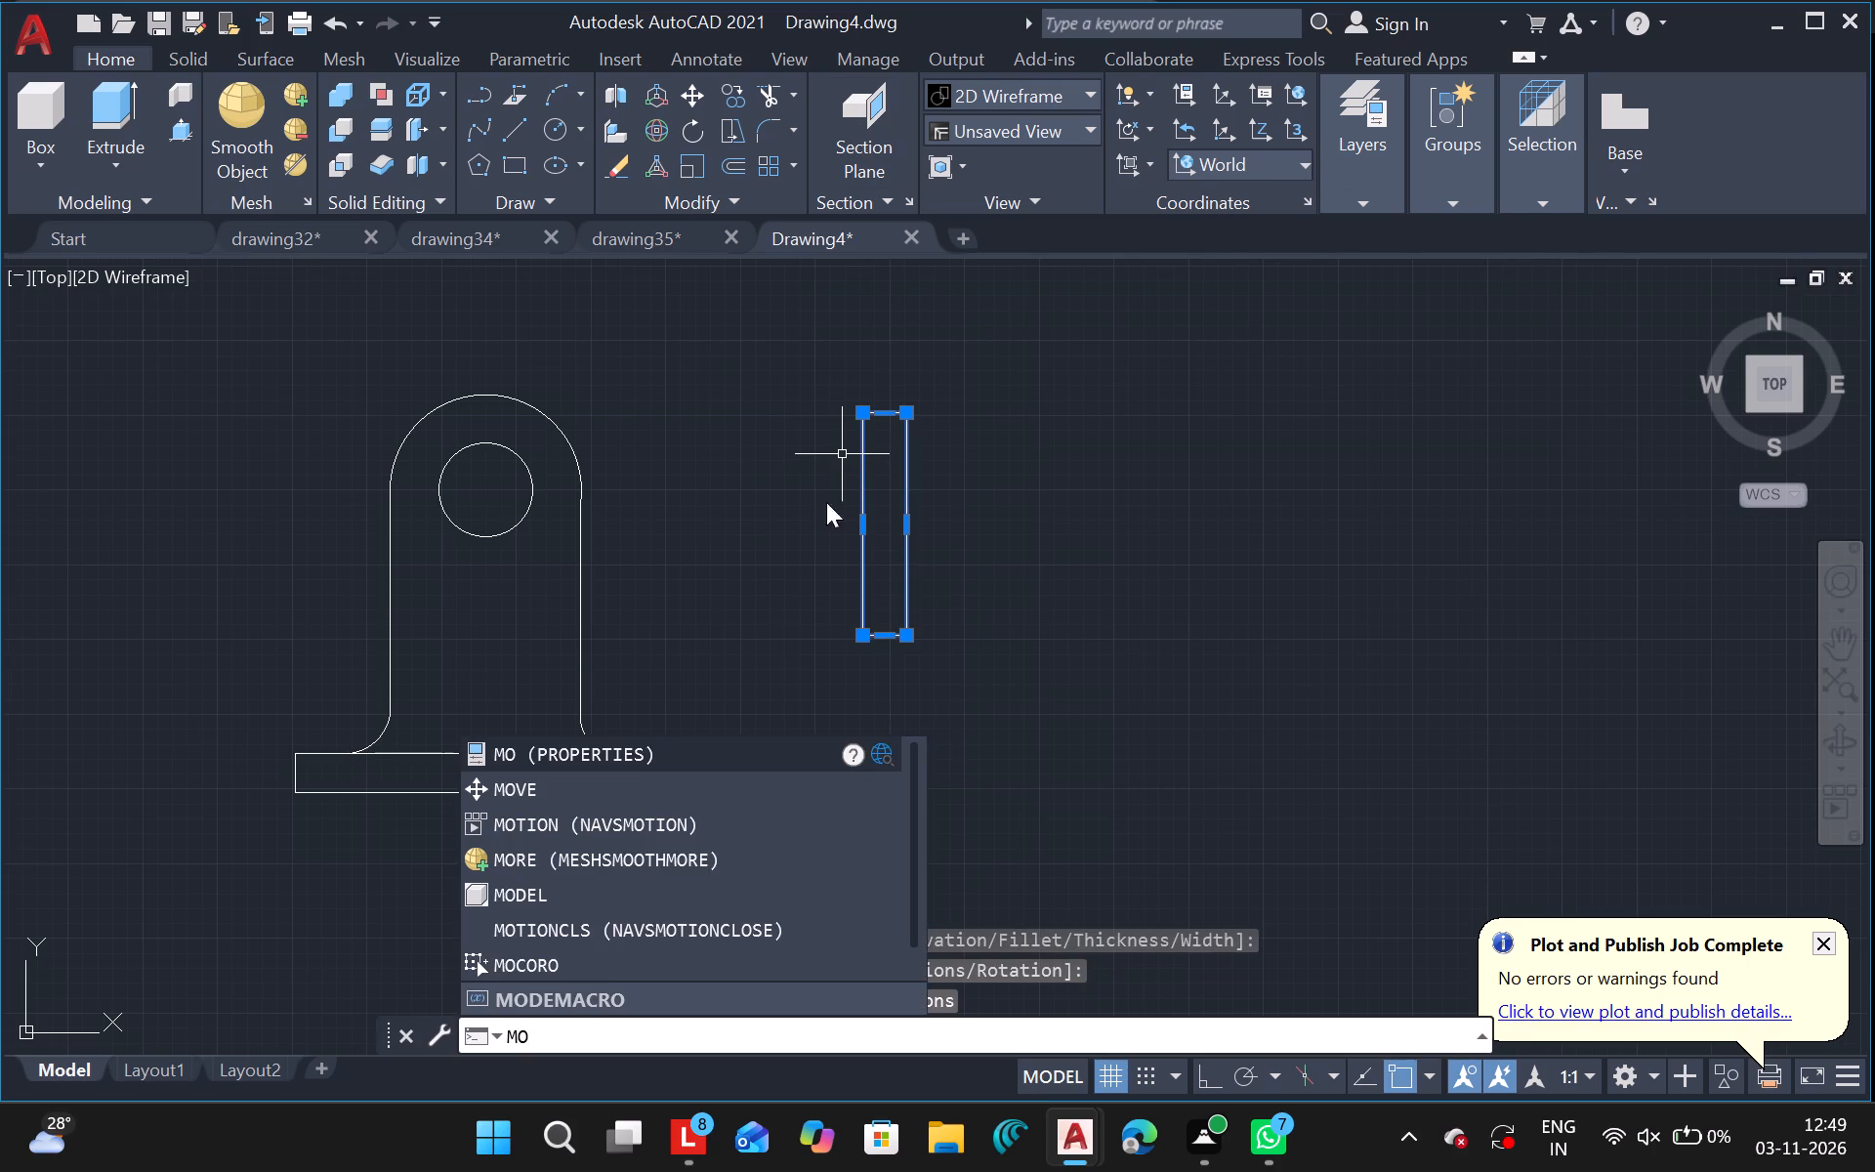
{"action": "left_click", "coordinate": [547, 787]}
{"action": "left_click_drag", "start_coordinate": [1275, 570], "coordinate": [1055, 765]}
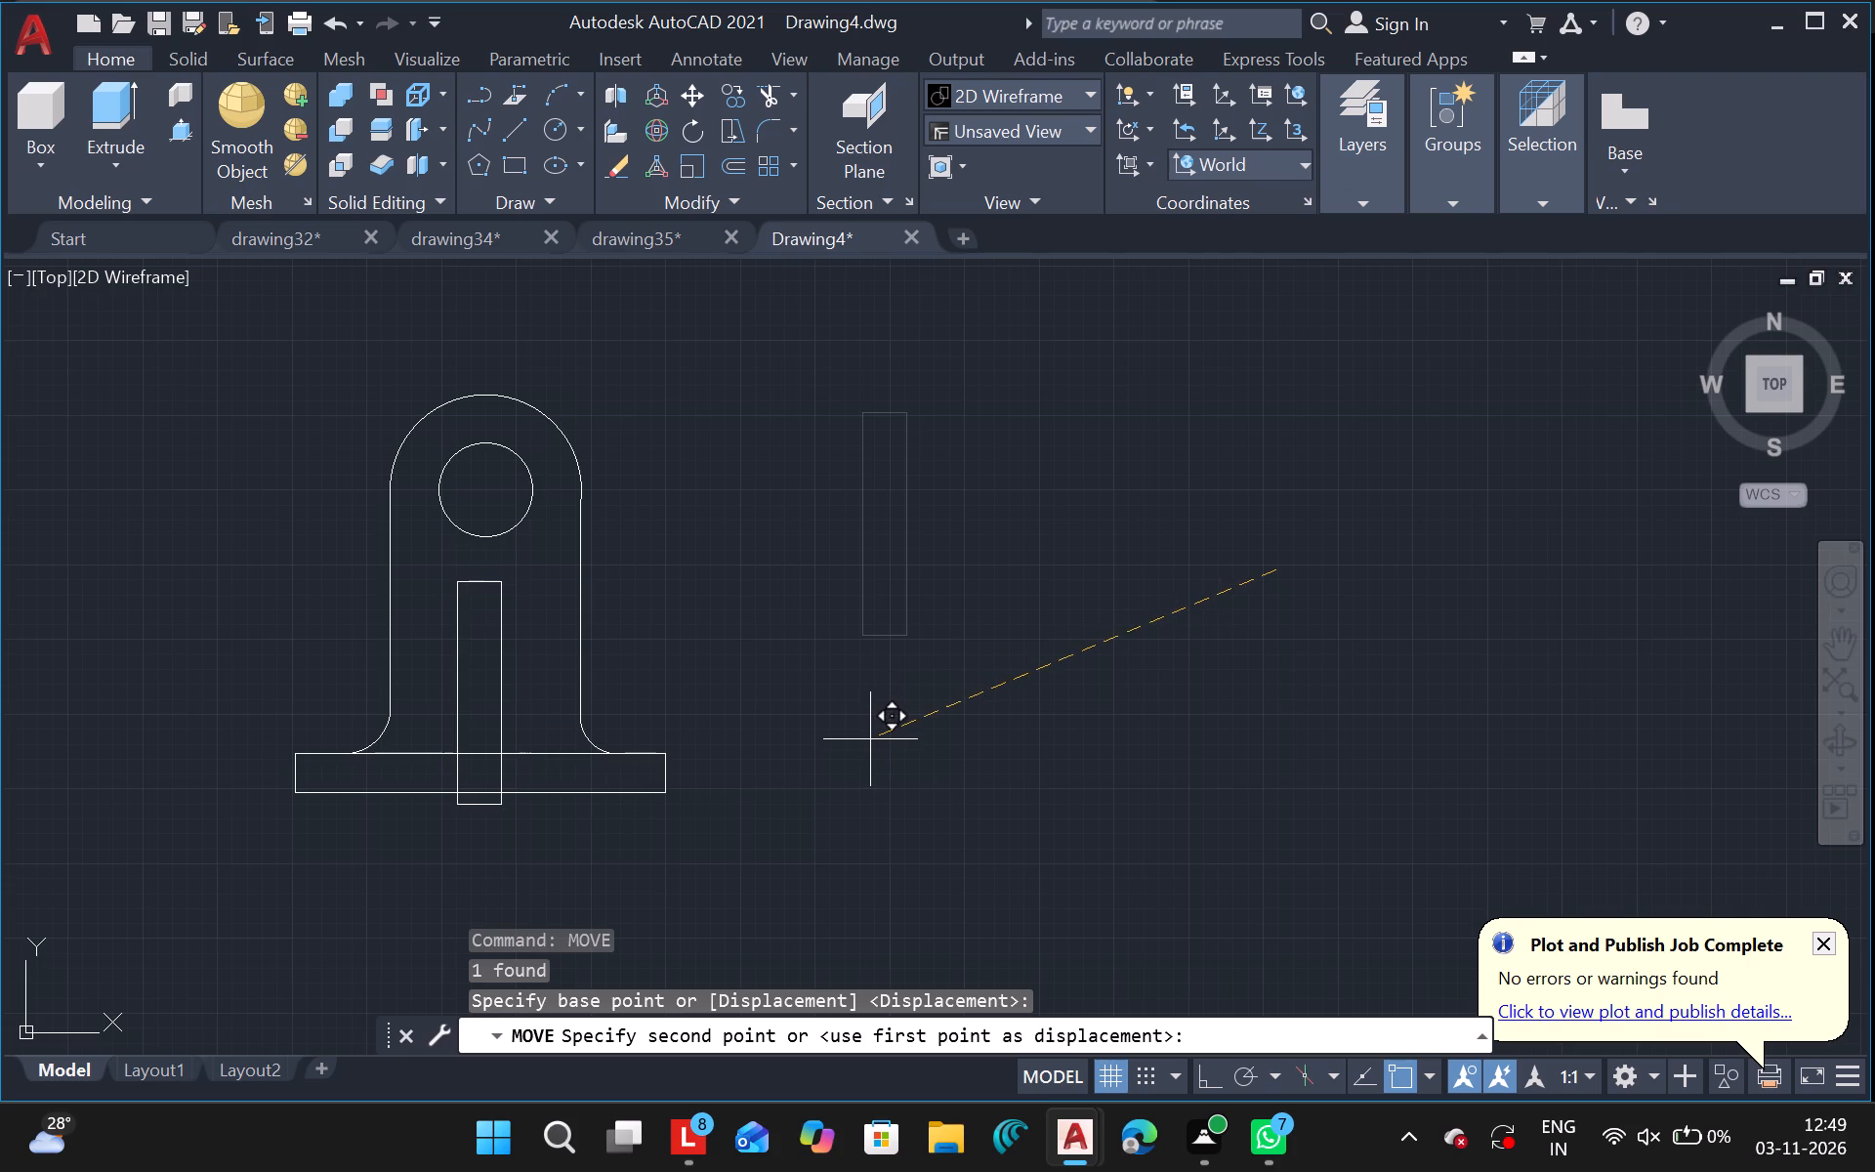
{"action": "left_click", "coordinate": [874, 734]}
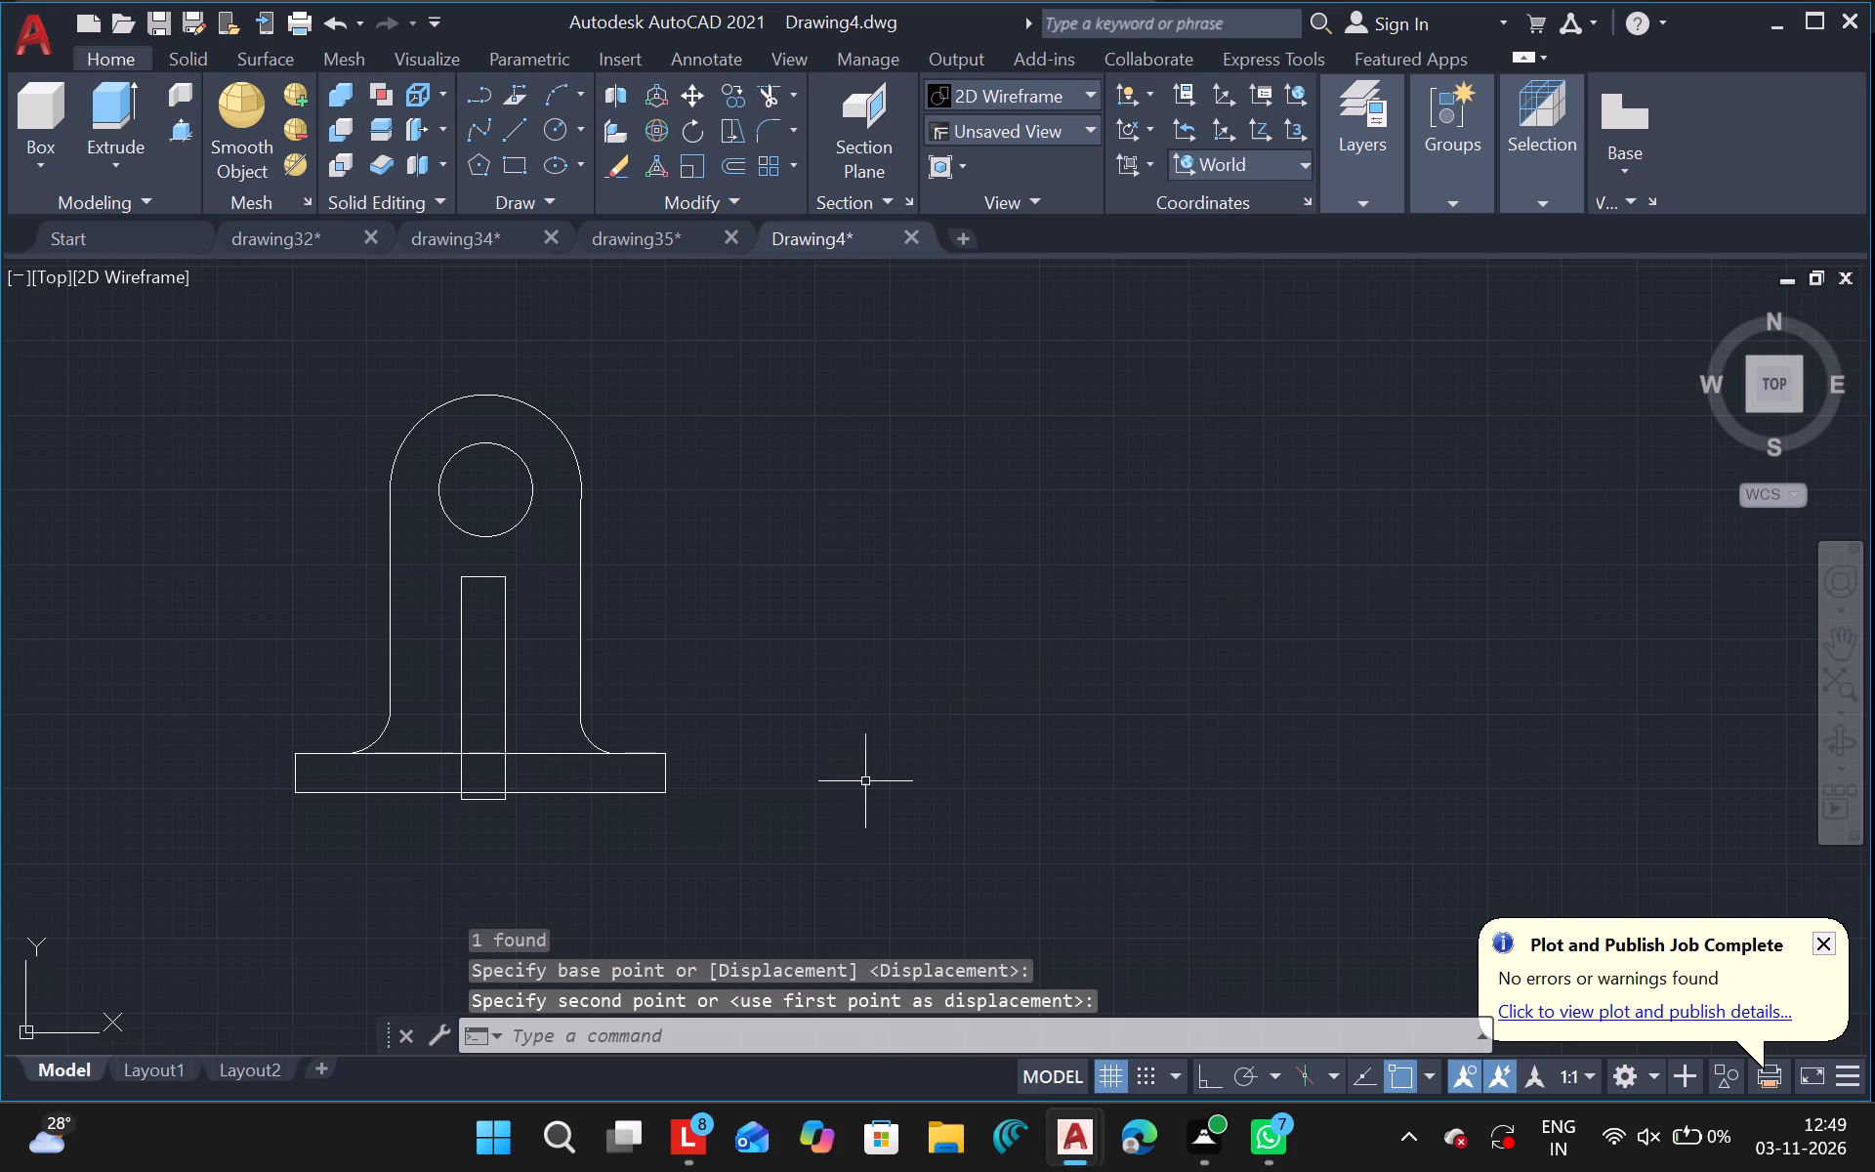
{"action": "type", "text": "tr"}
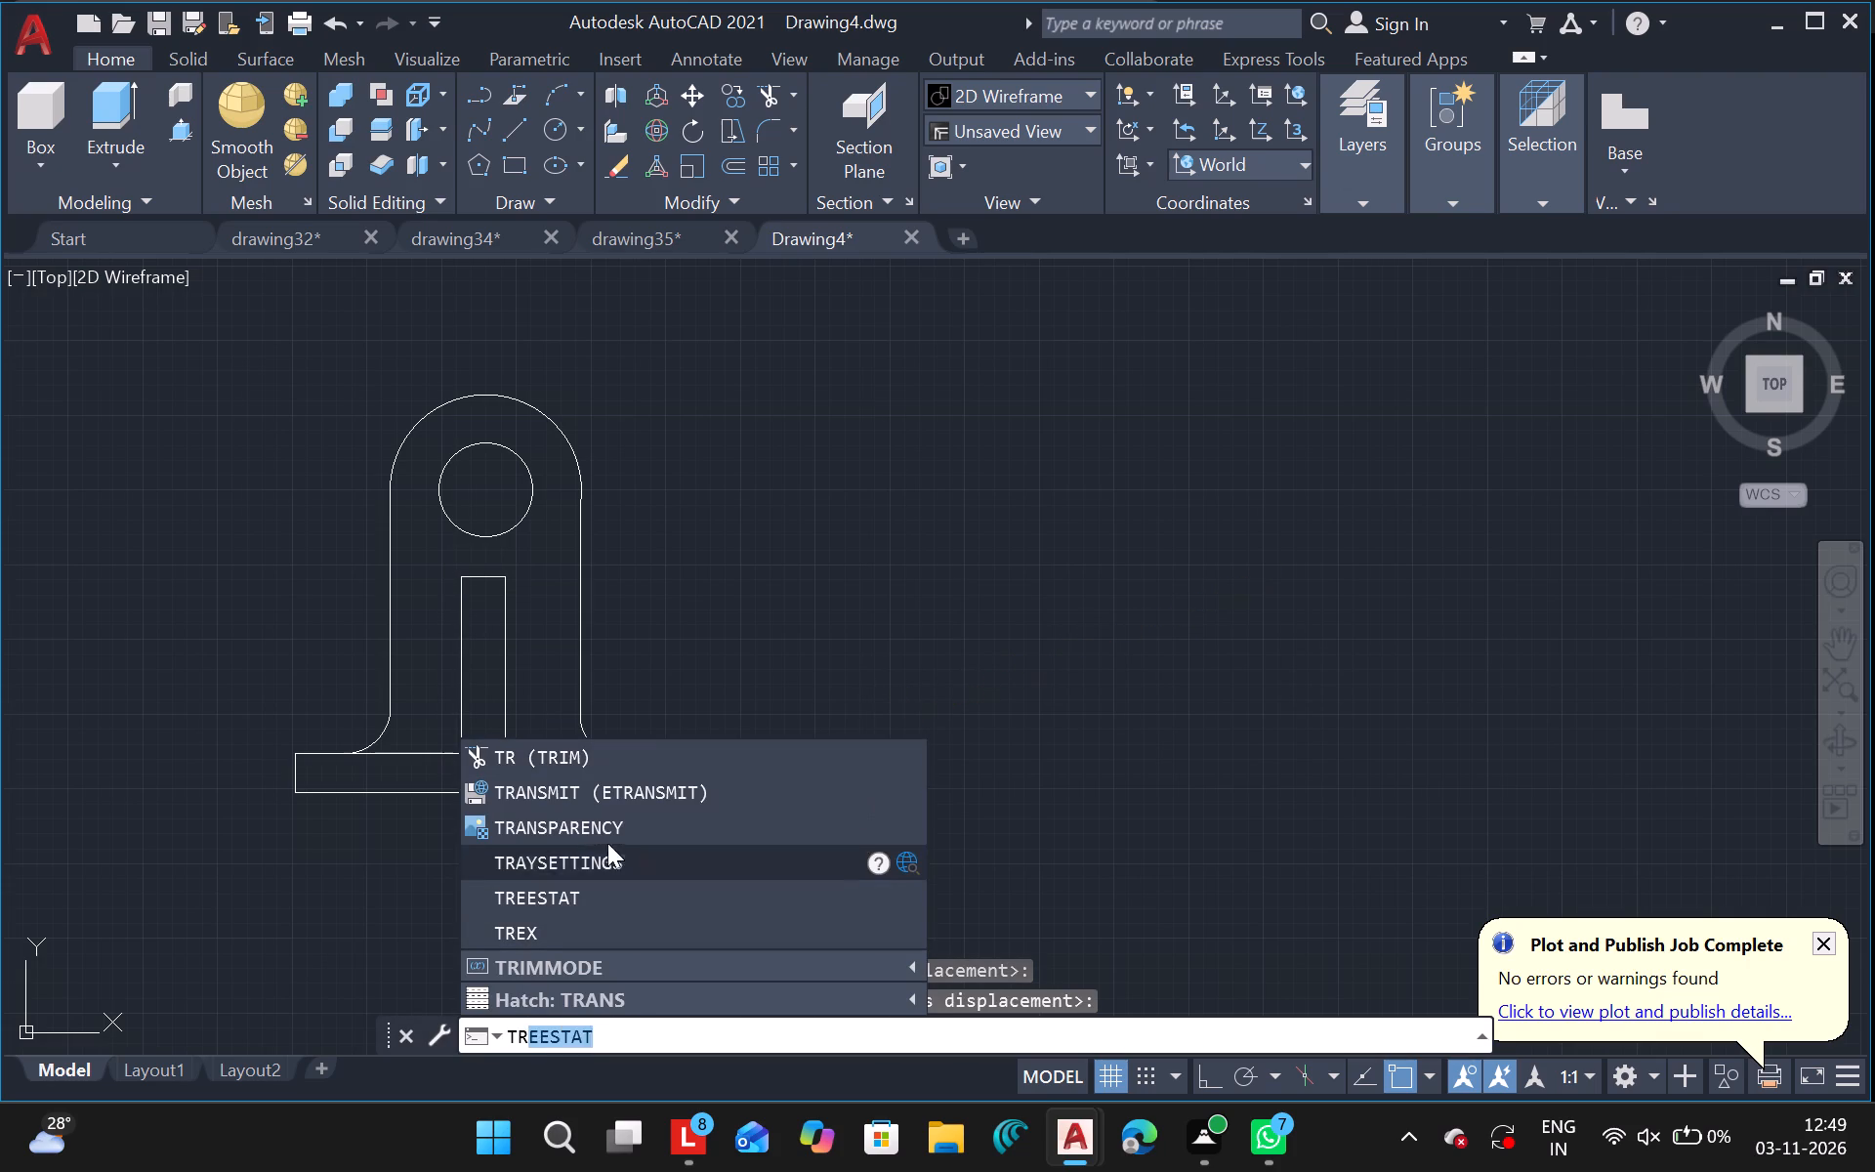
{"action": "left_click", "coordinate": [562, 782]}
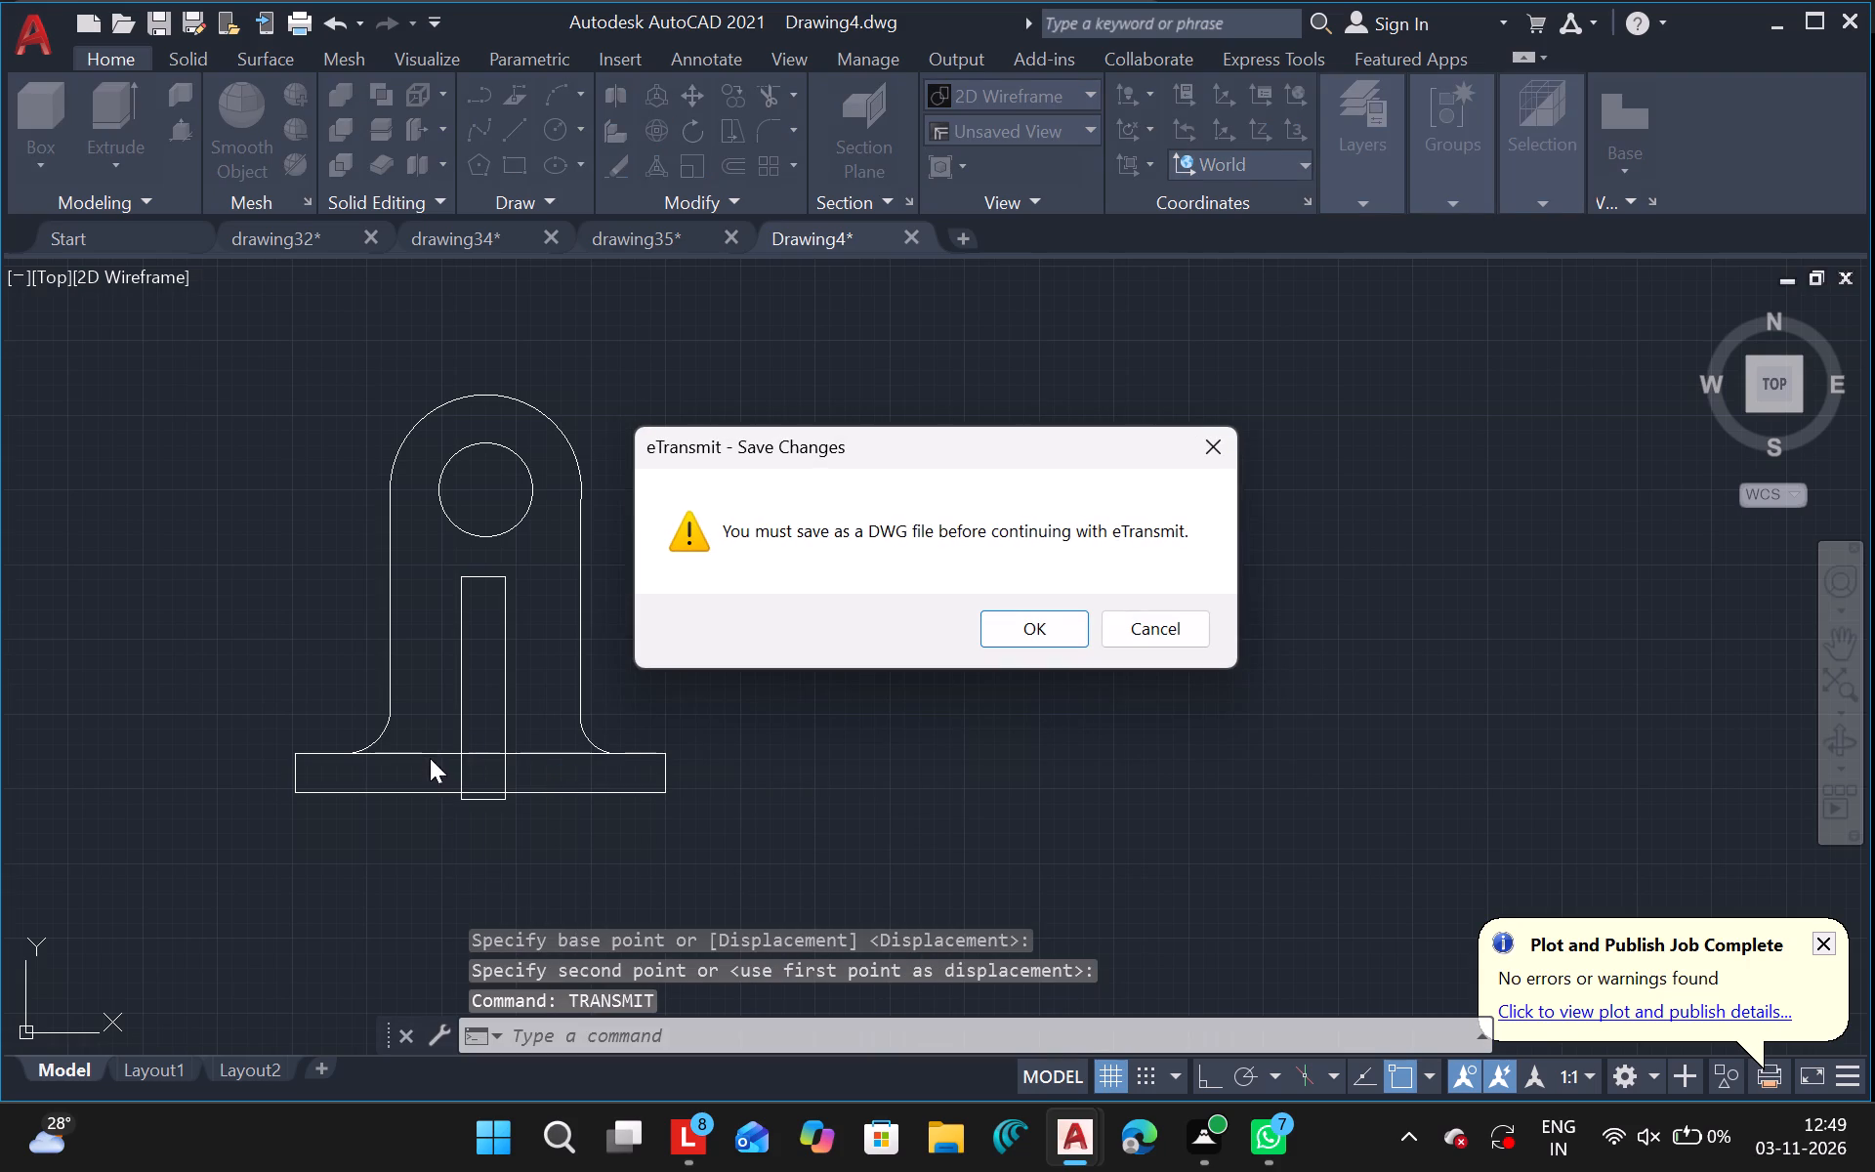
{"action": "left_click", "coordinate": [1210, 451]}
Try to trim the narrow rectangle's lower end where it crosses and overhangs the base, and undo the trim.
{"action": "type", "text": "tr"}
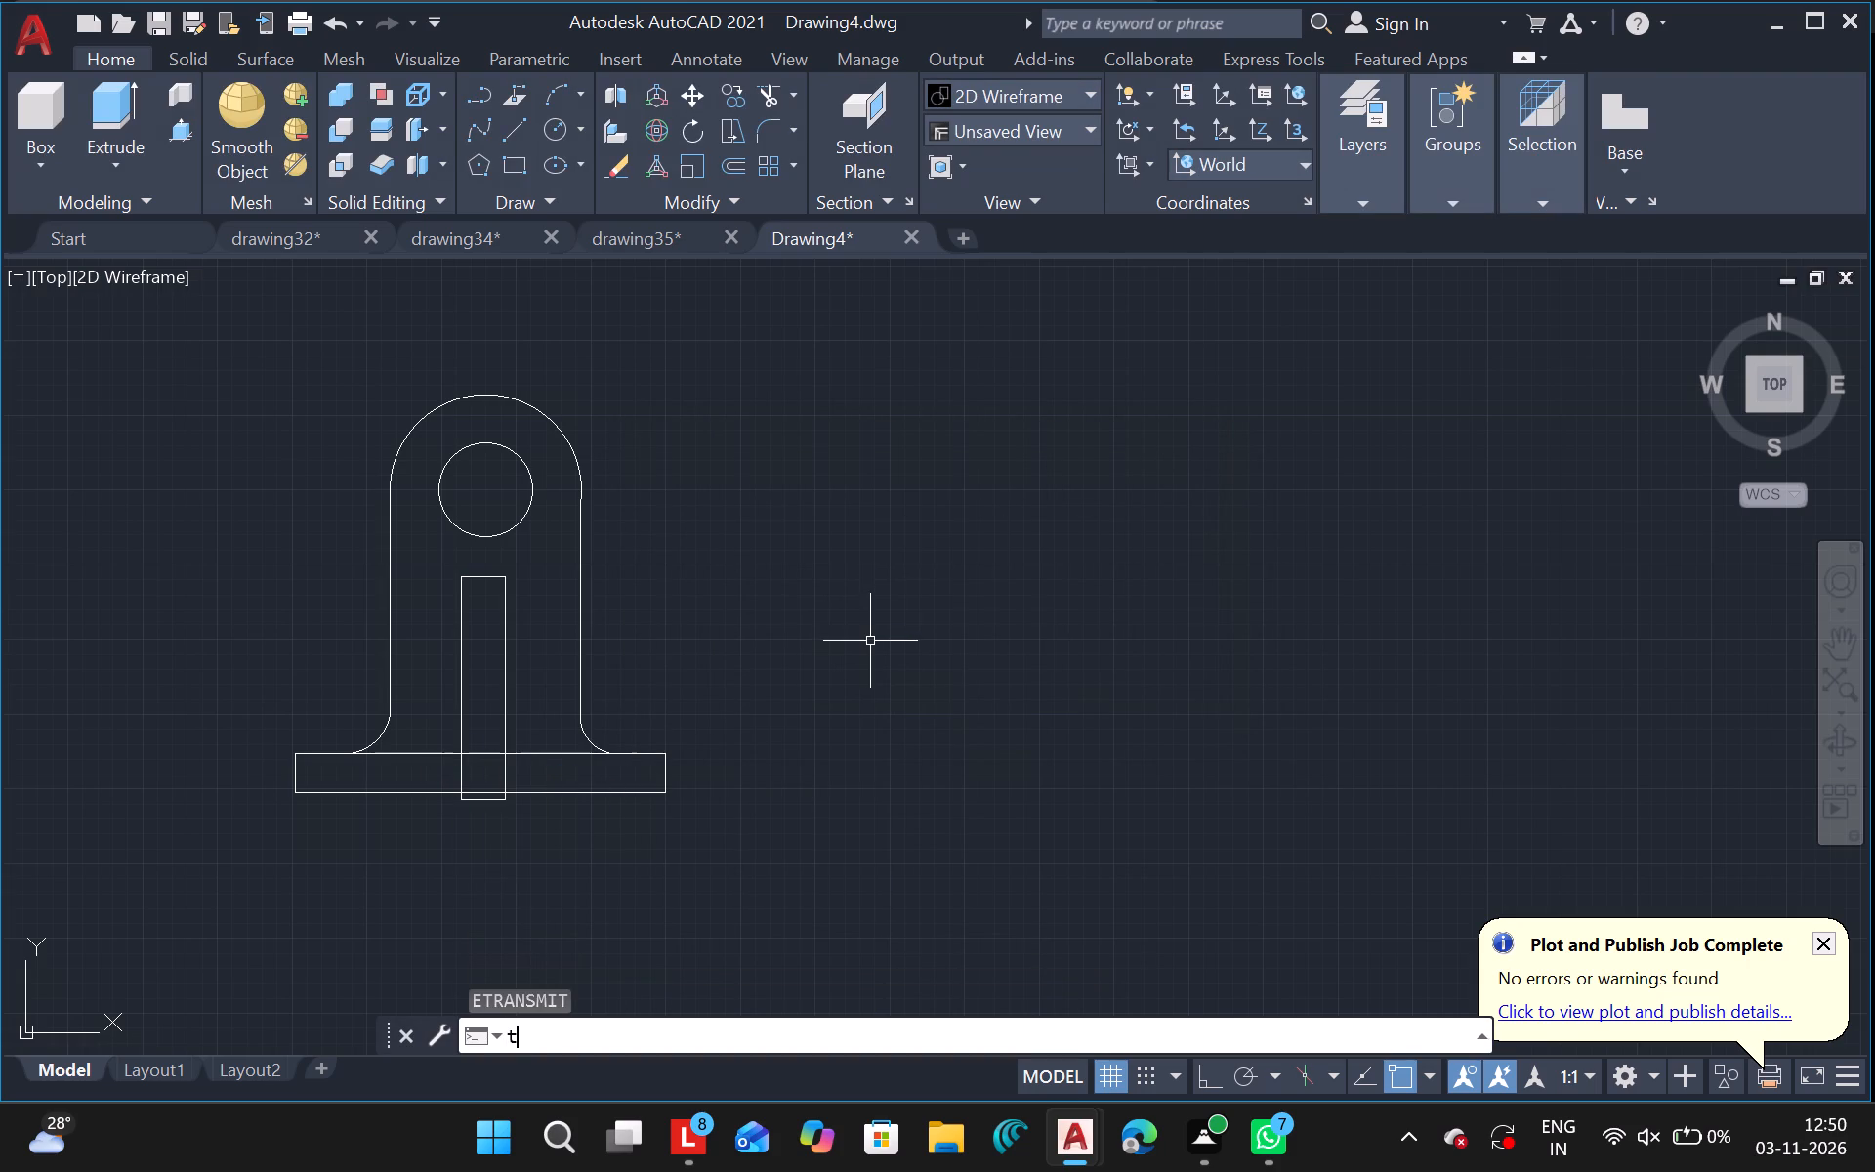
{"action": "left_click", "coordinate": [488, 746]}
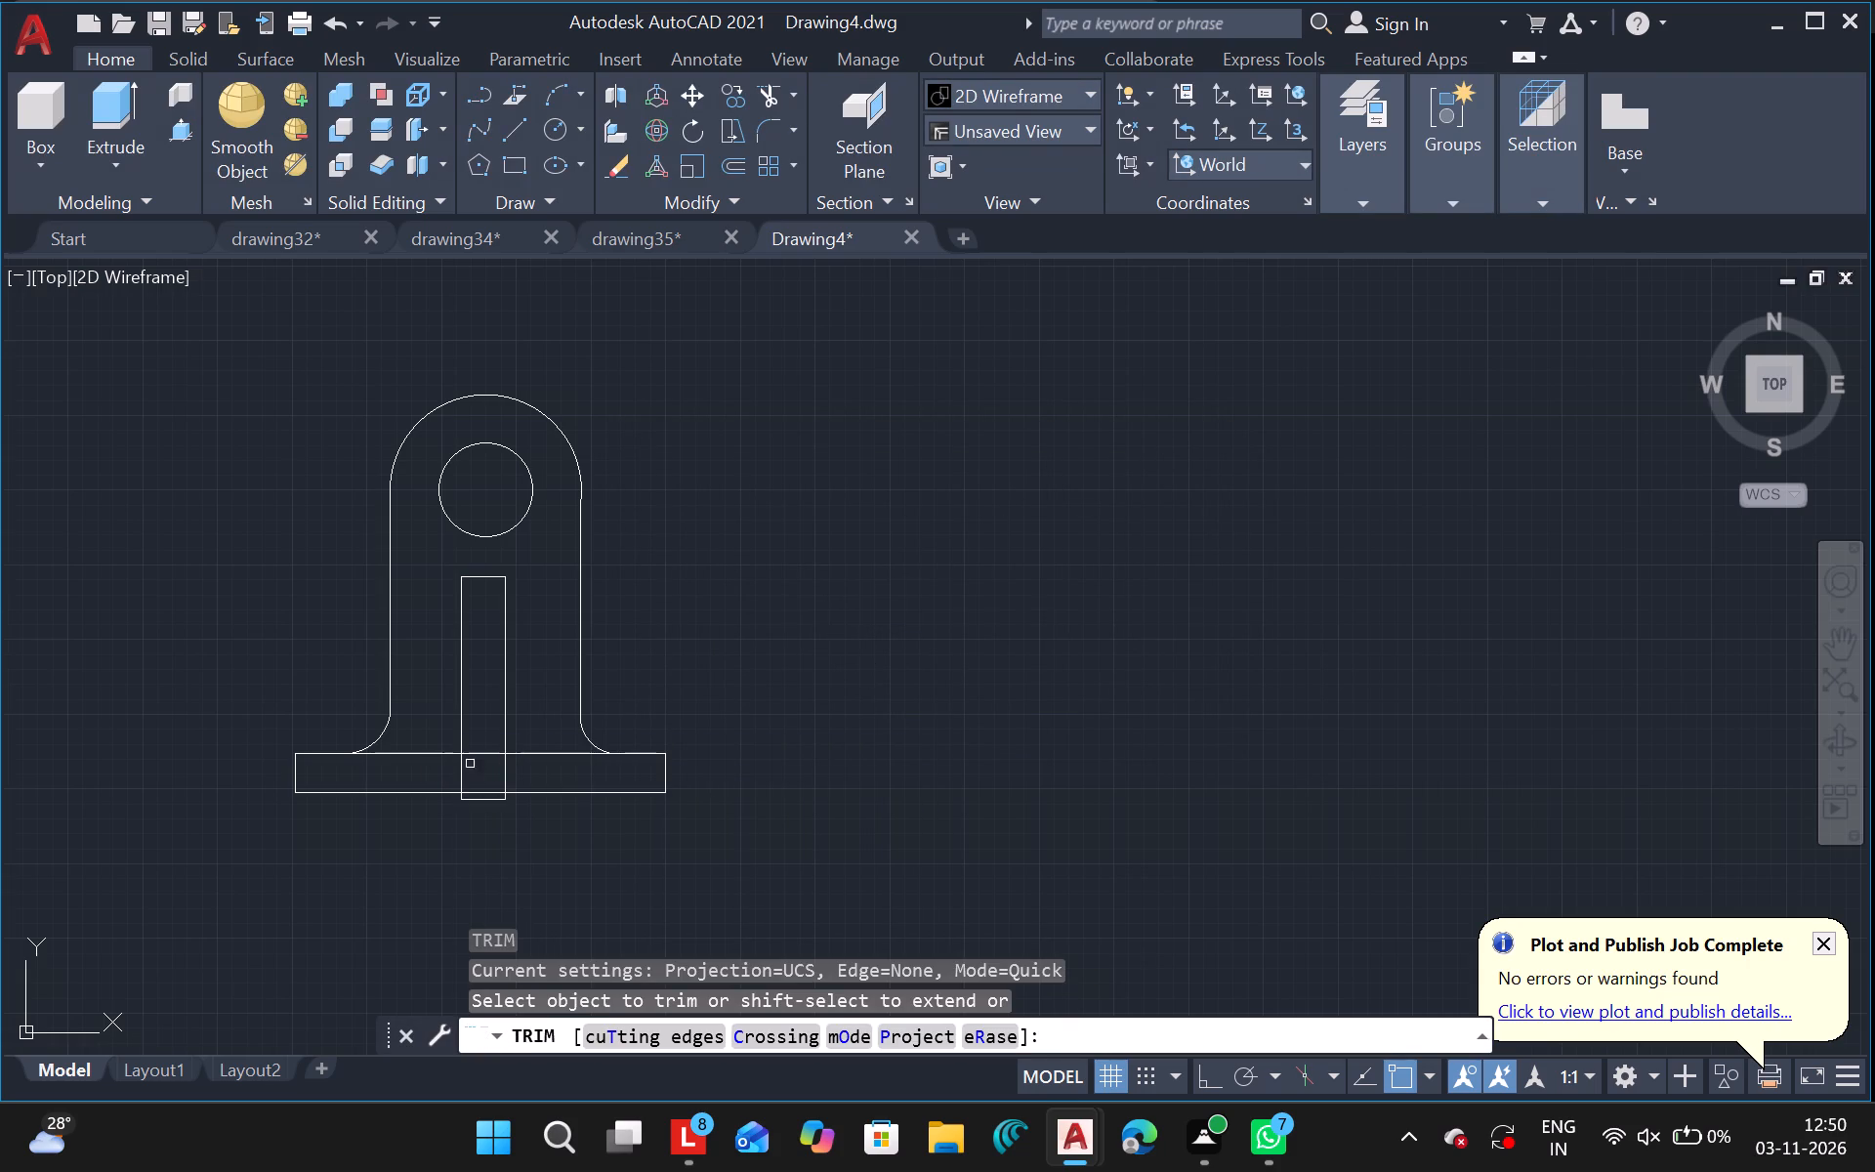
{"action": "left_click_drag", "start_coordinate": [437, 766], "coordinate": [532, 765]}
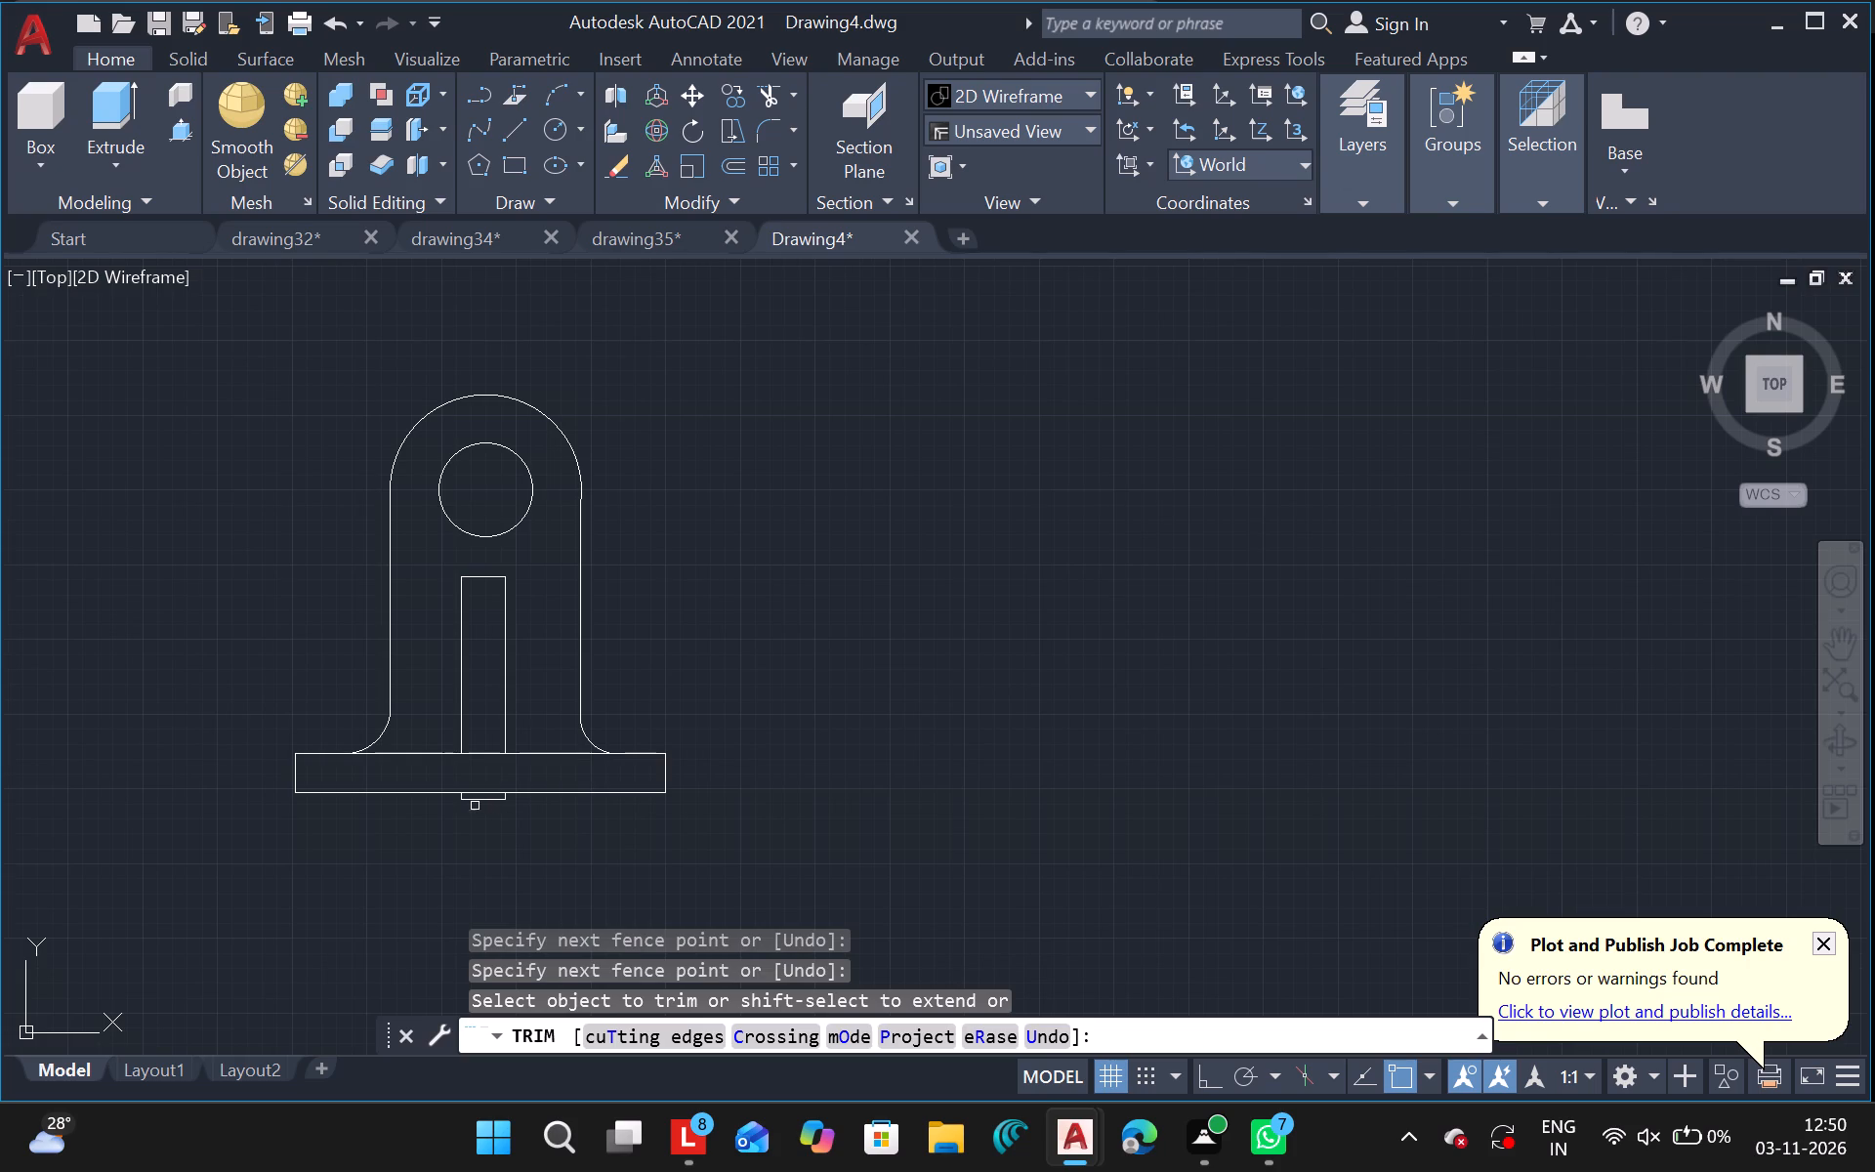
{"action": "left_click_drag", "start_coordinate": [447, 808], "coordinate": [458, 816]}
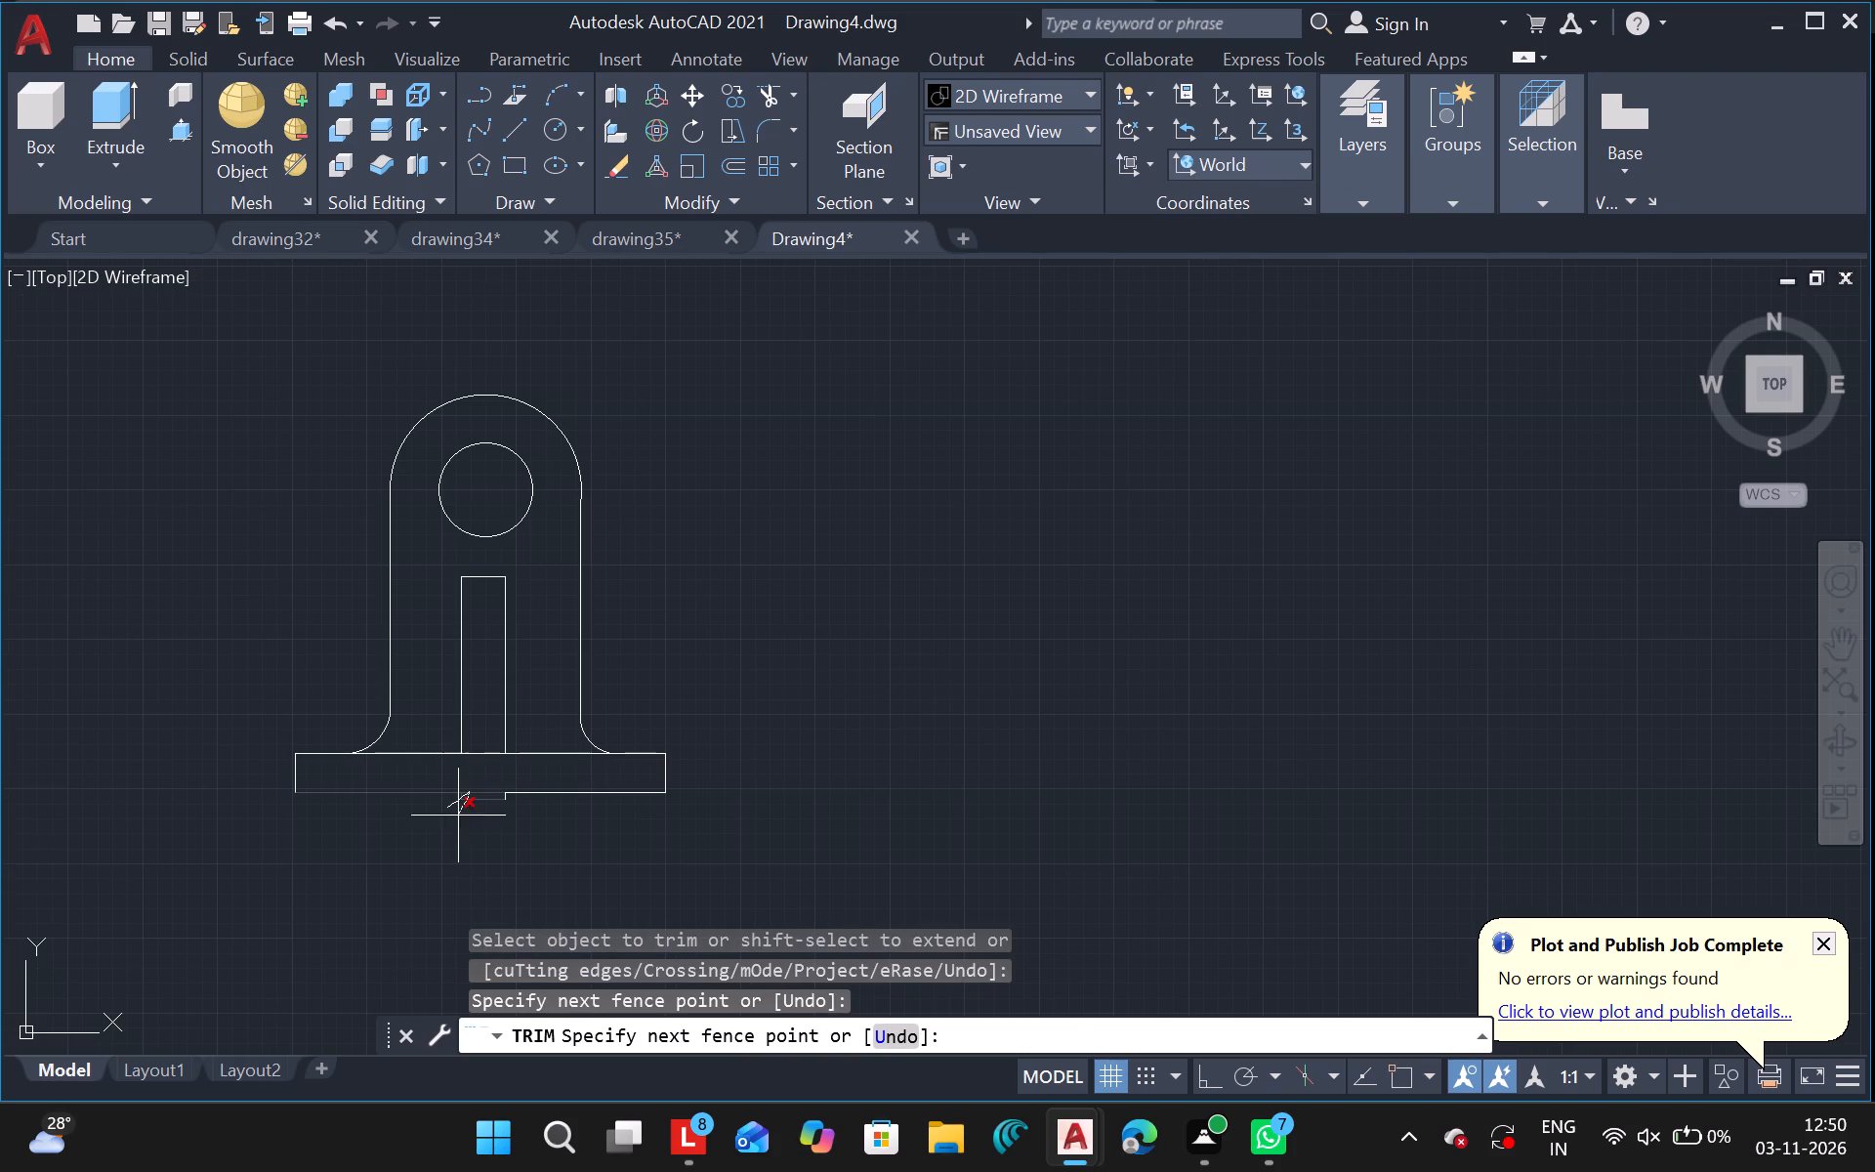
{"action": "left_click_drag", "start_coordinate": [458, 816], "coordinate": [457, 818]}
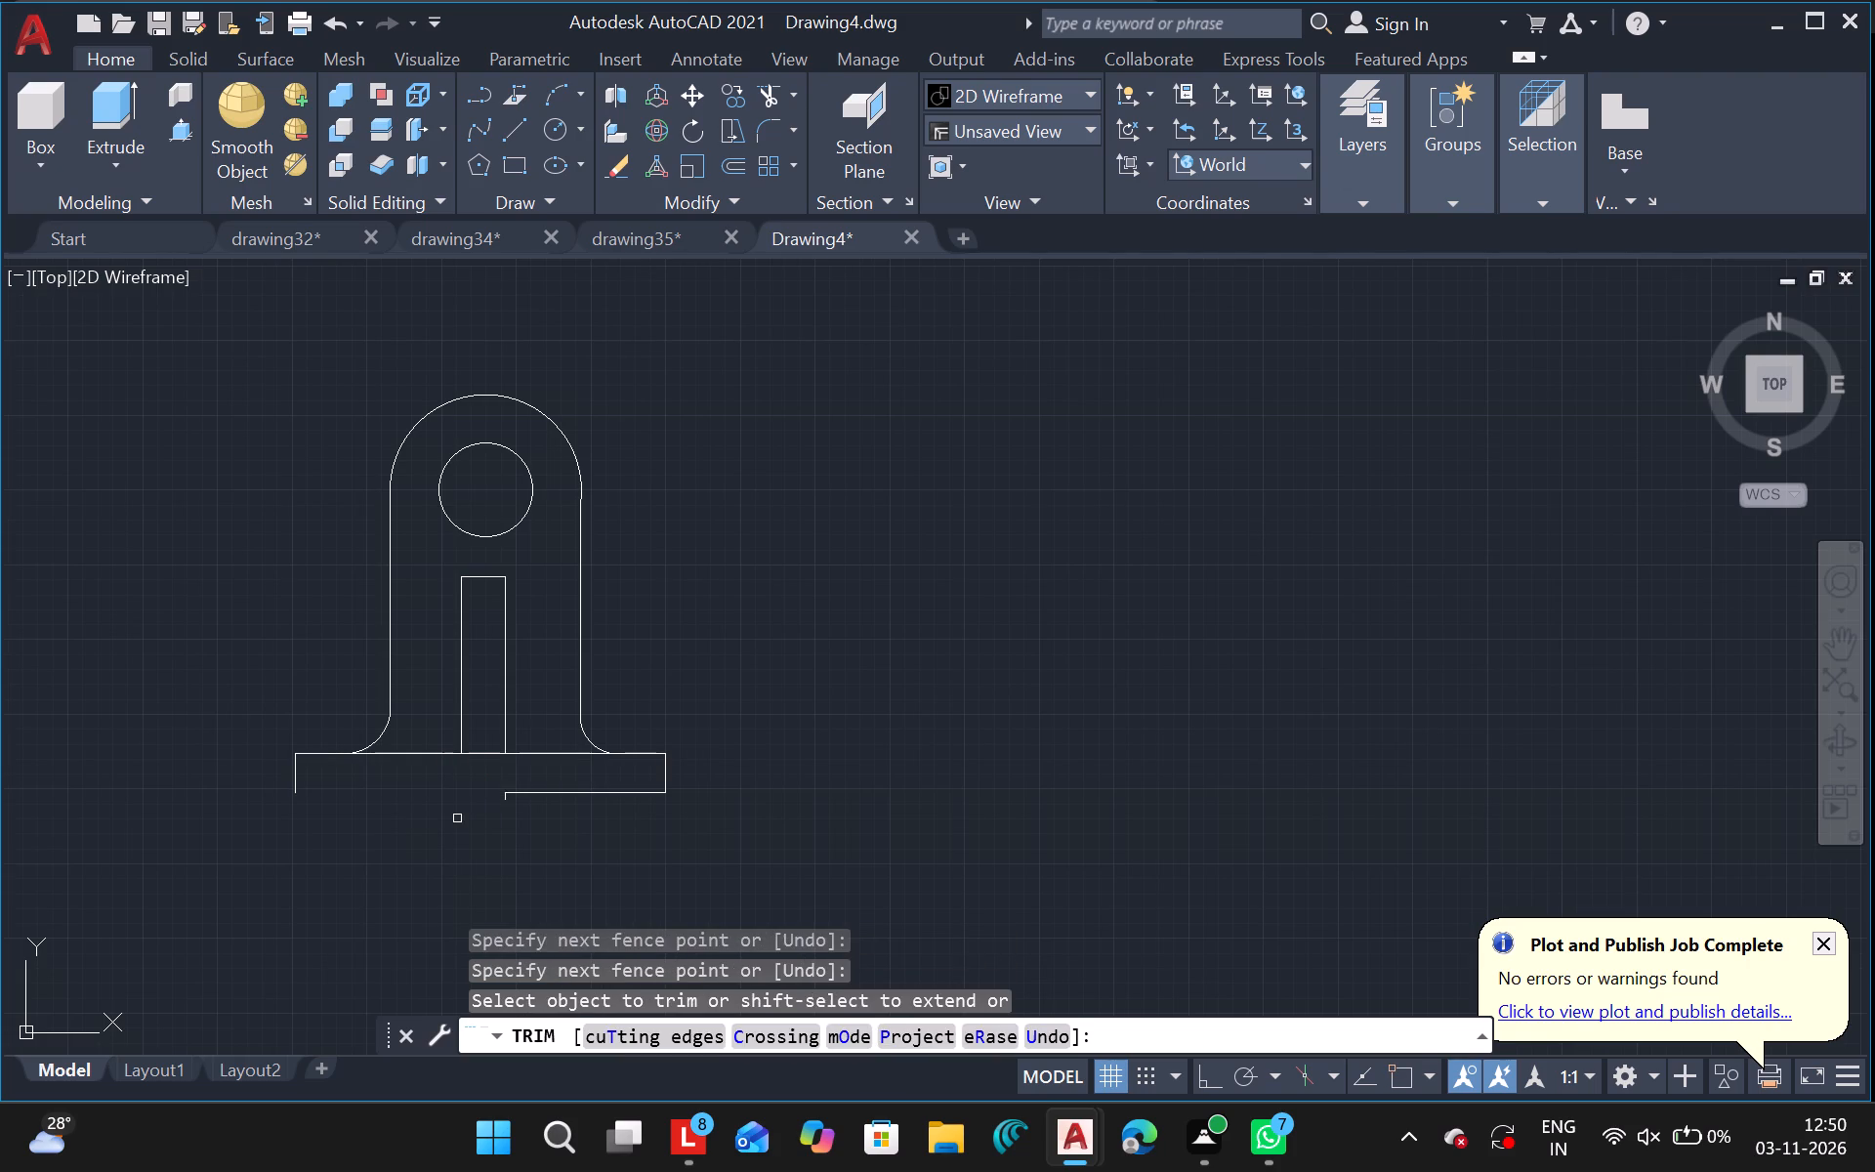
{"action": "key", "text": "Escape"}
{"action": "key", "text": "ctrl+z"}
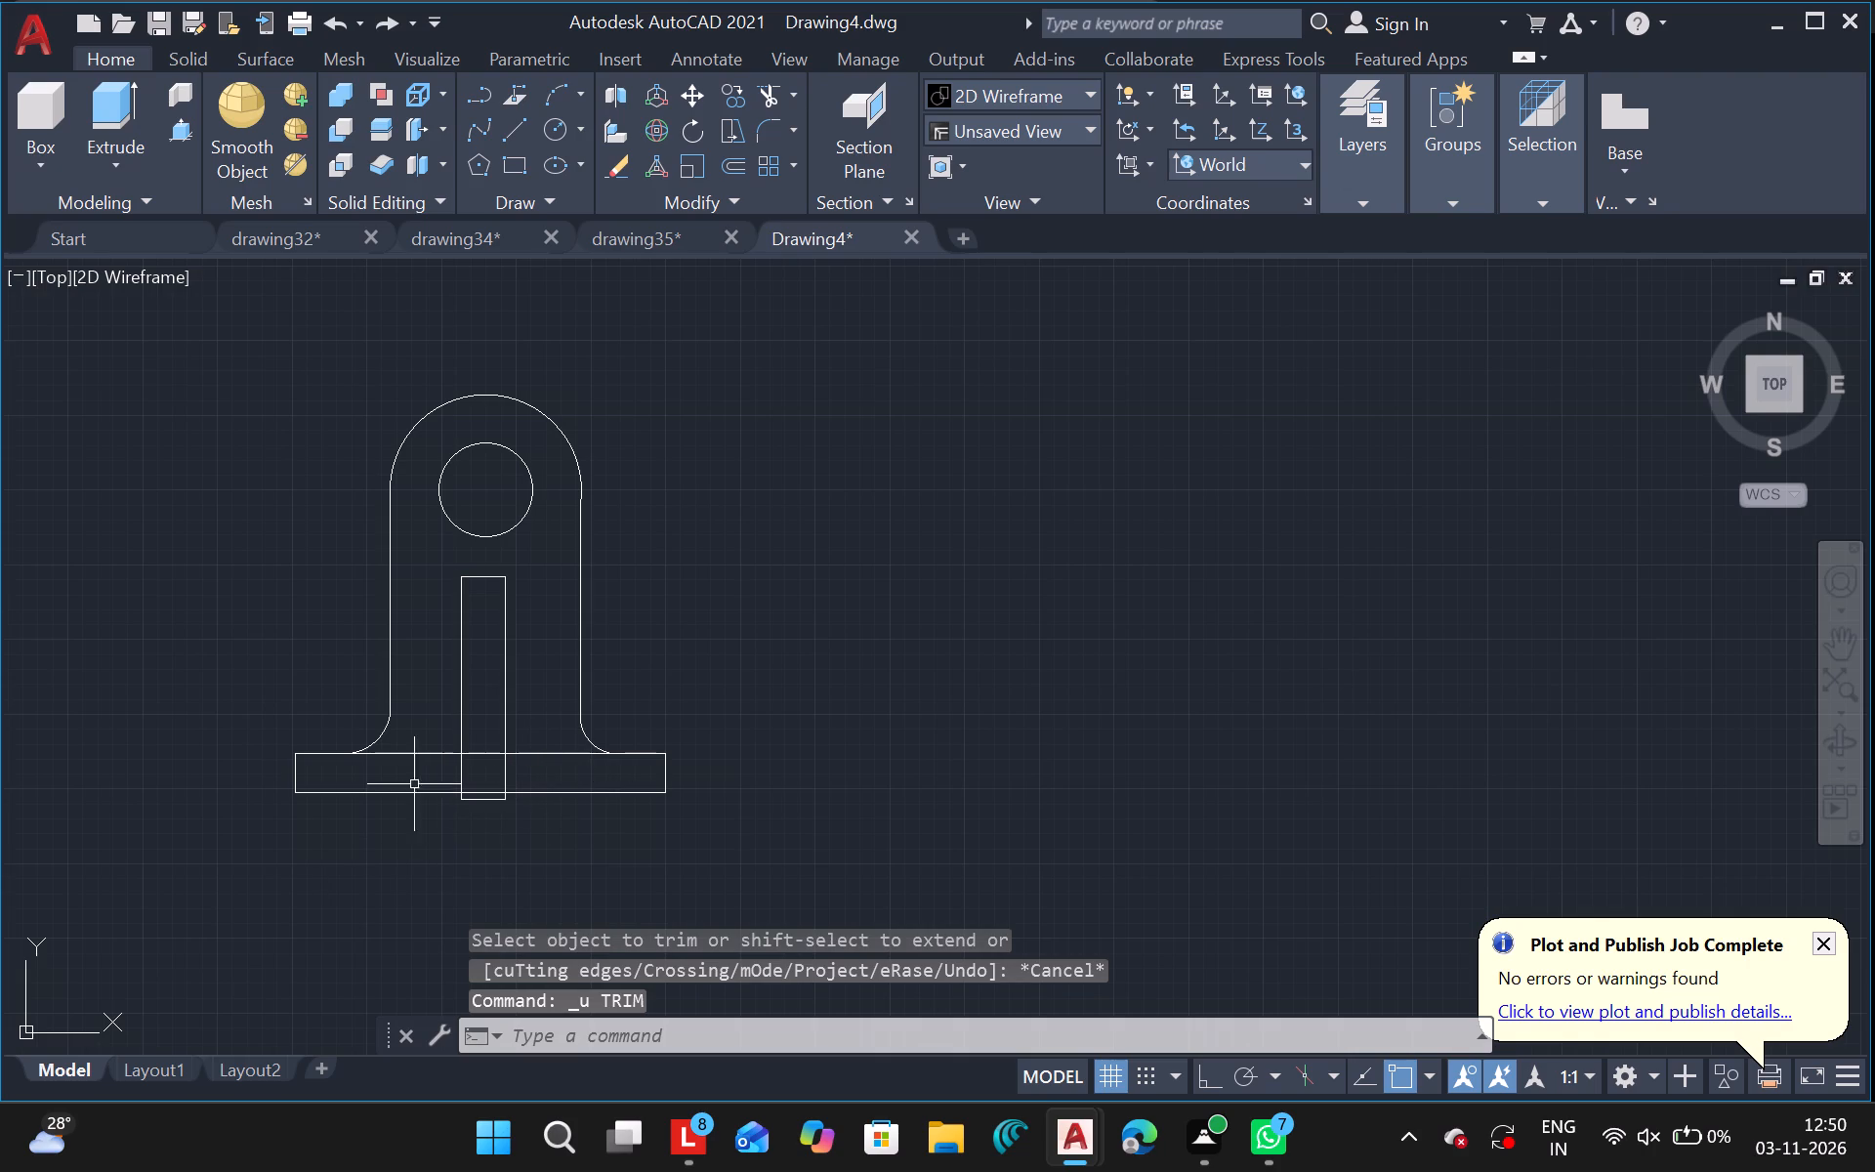
Trim the narrow rectangle's sides inside the base and its remnants below the base's bottom edge.
{"action": "type", "text": "tr"}
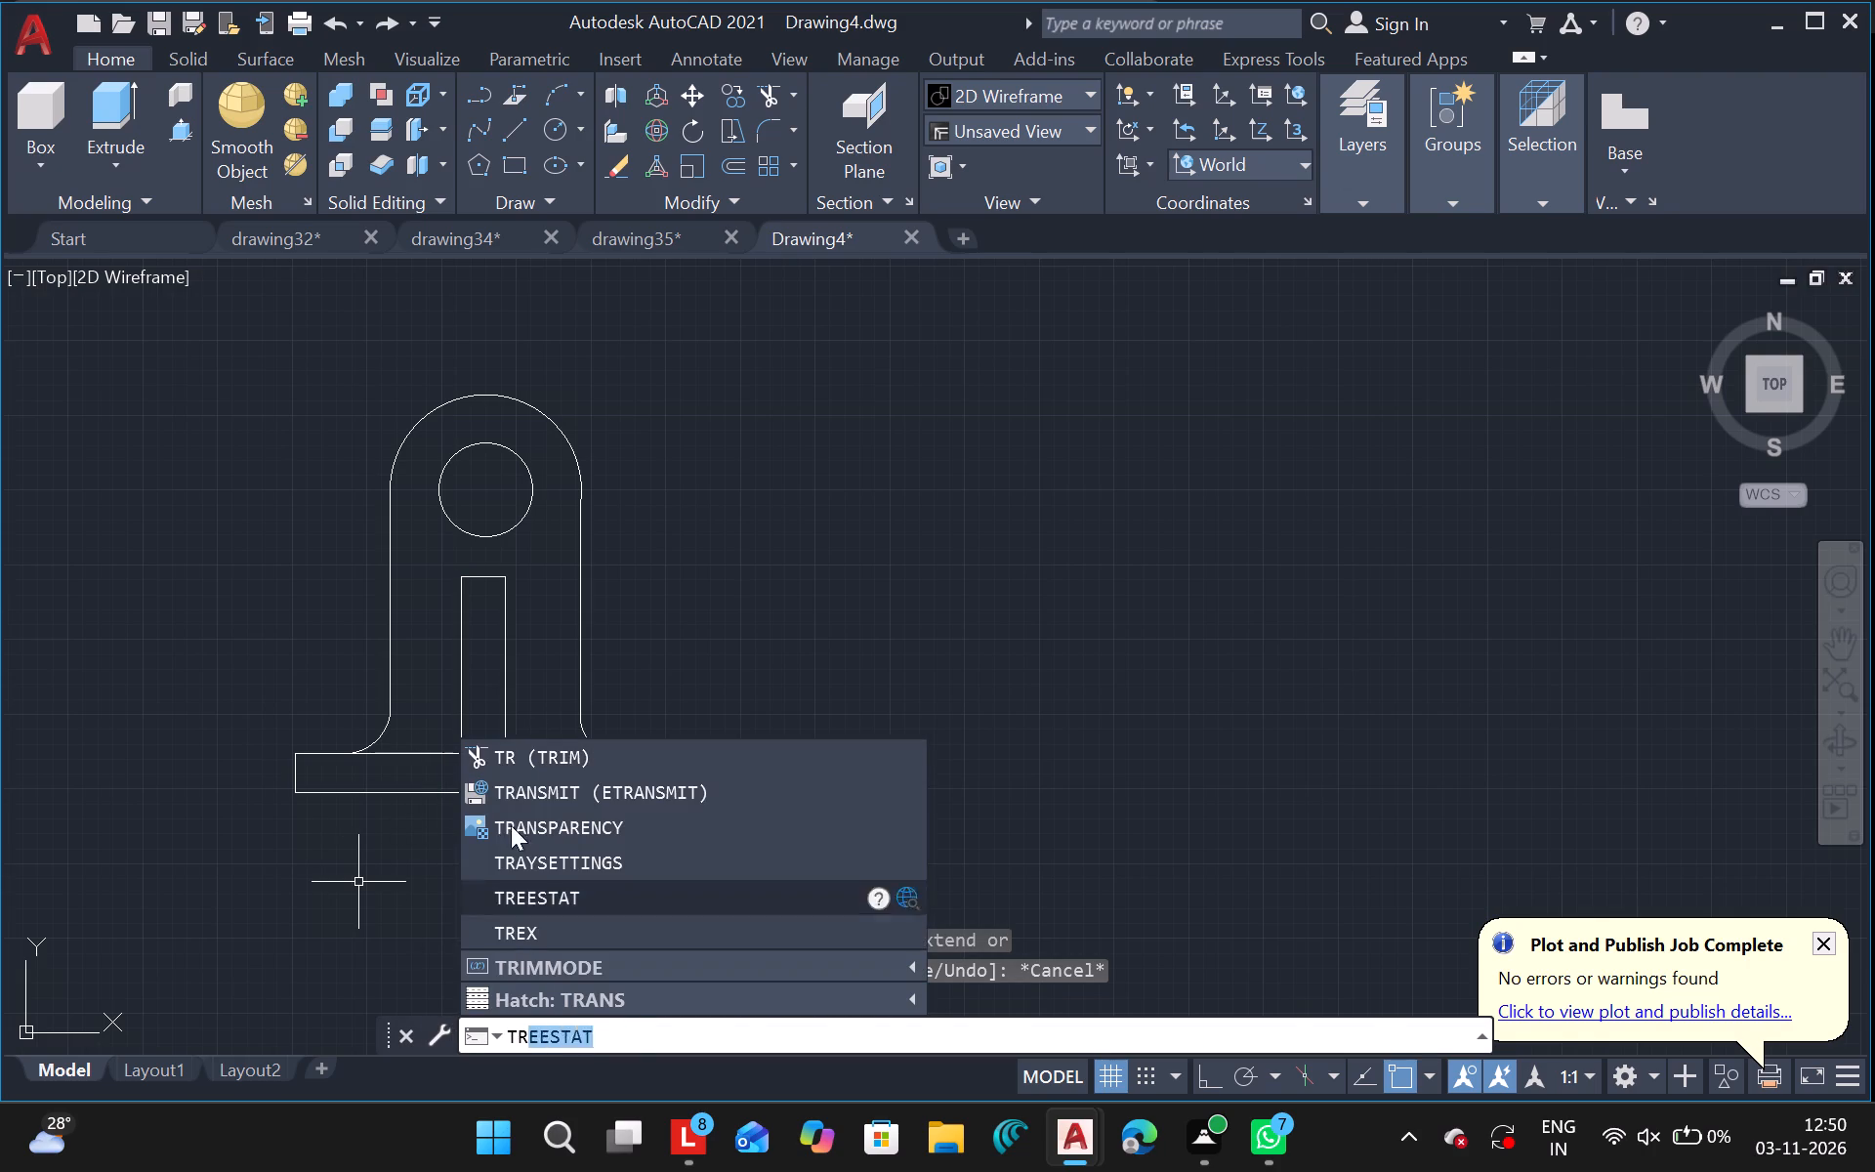
{"action": "left_click", "coordinate": [511, 766]}
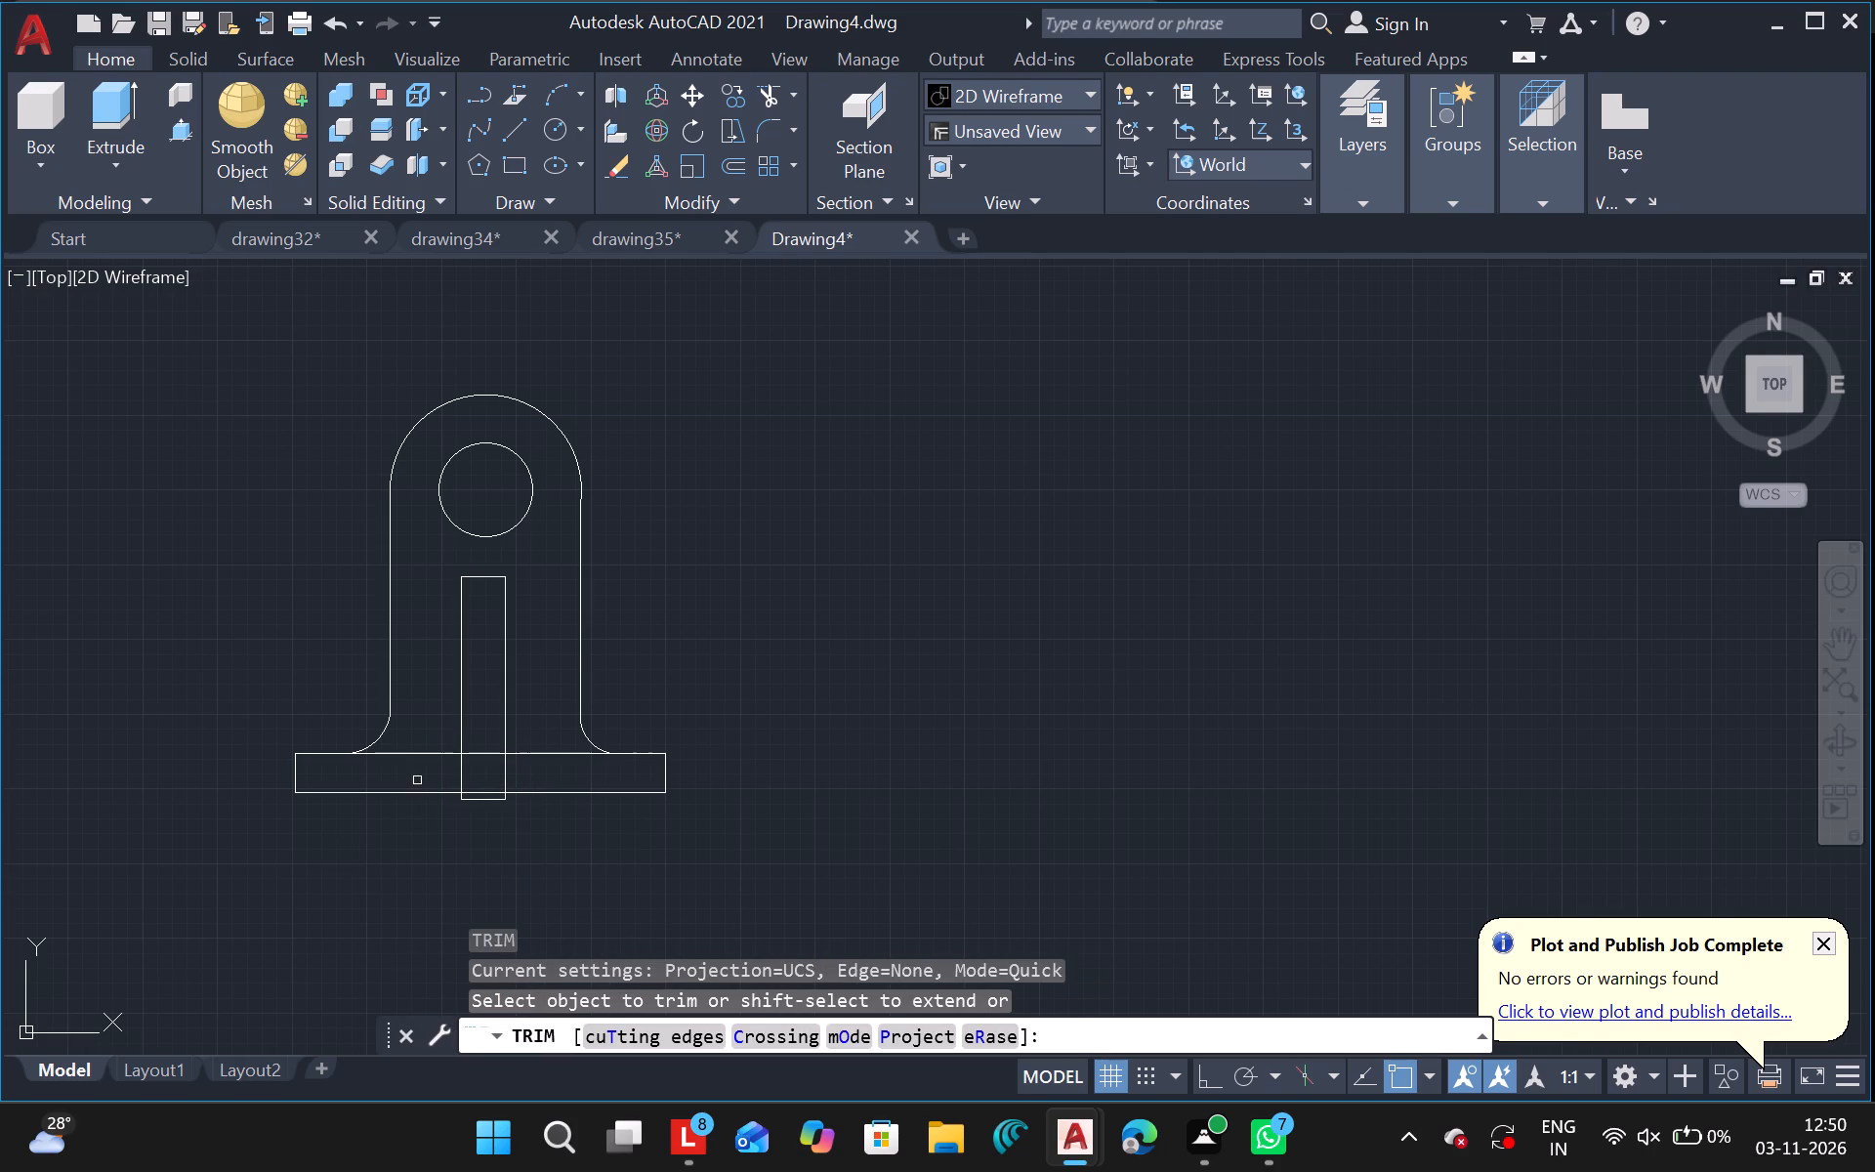
{"action": "left_click_drag", "start_coordinate": [417, 782], "coordinate": [516, 774]}
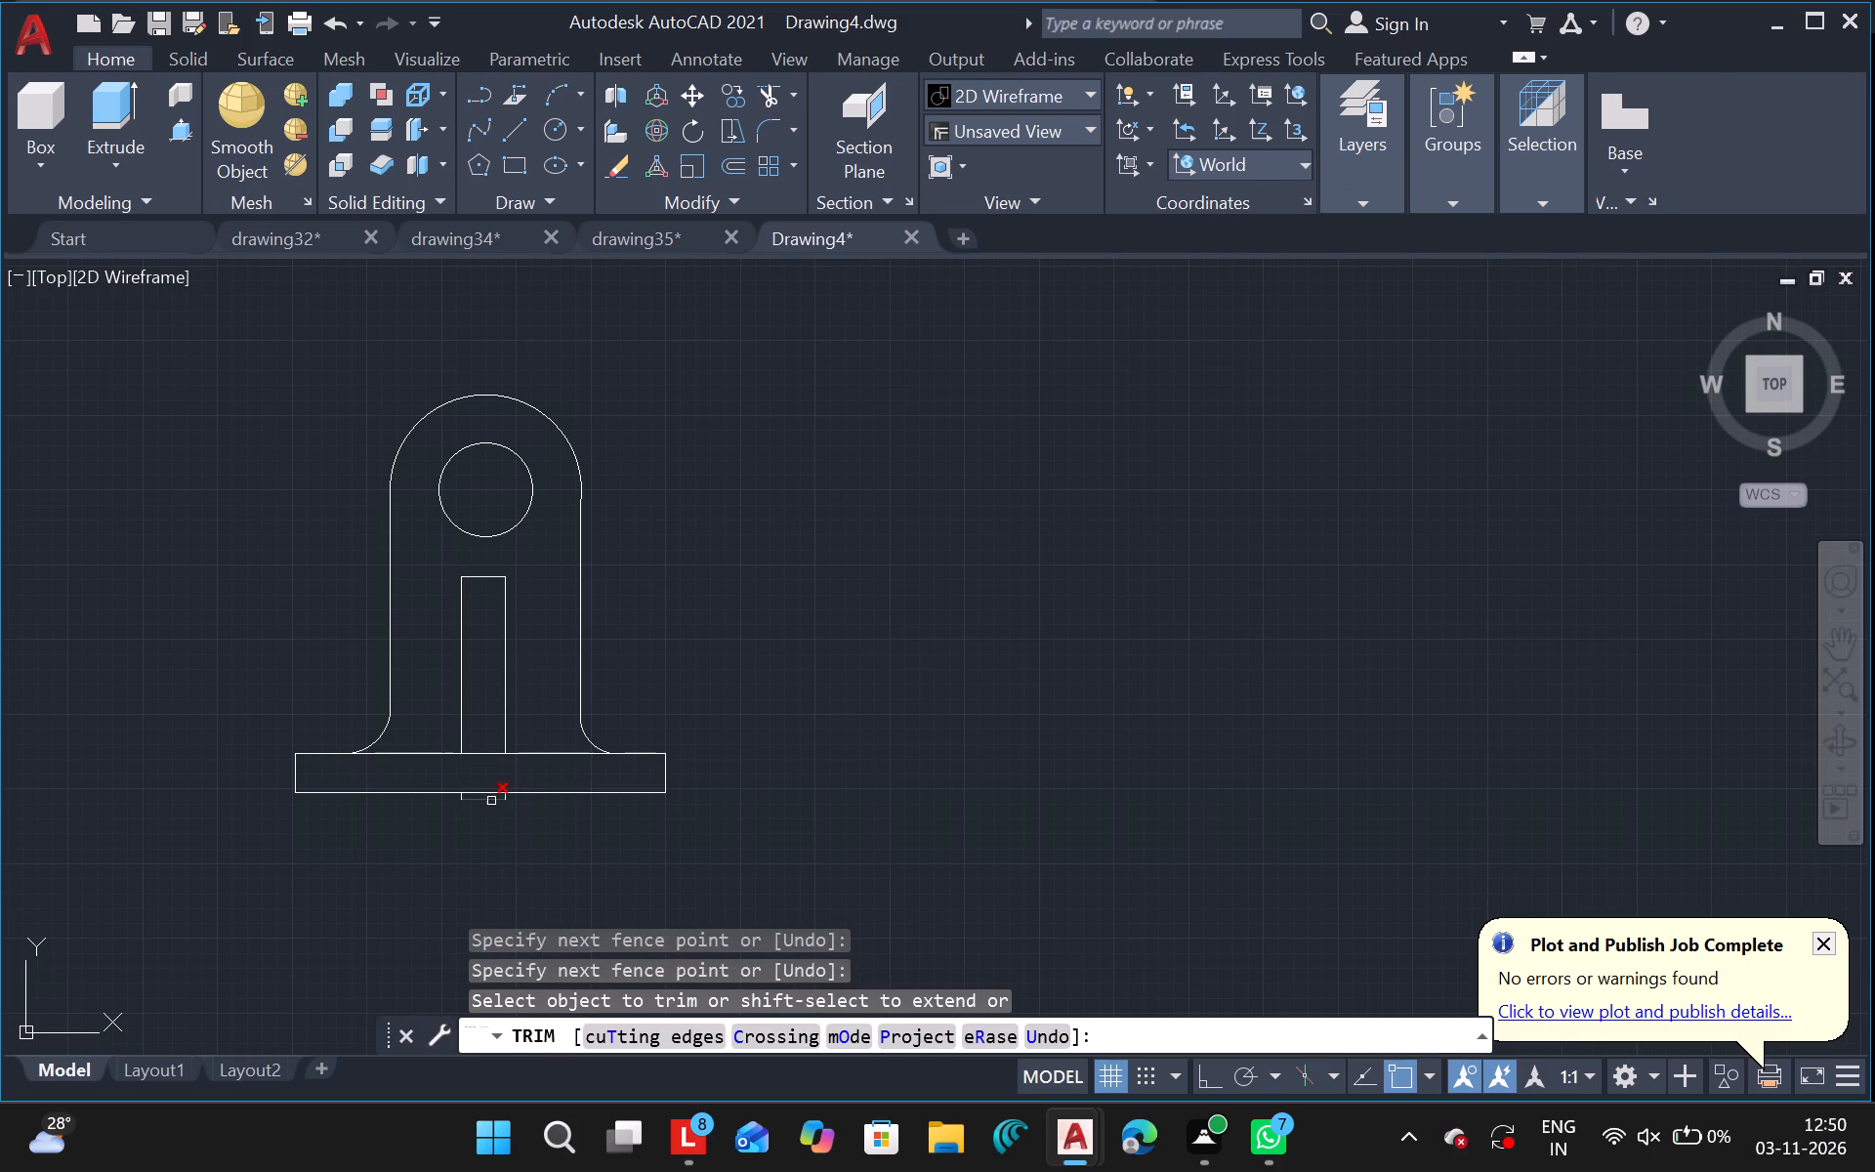
{"action": "left_click_drag", "start_coordinate": [485, 802], "coordinate": [460, 802]}
{"action": "left_click_drag", "start_coordinate": [460, 802], "coordinate": [497, 804]}
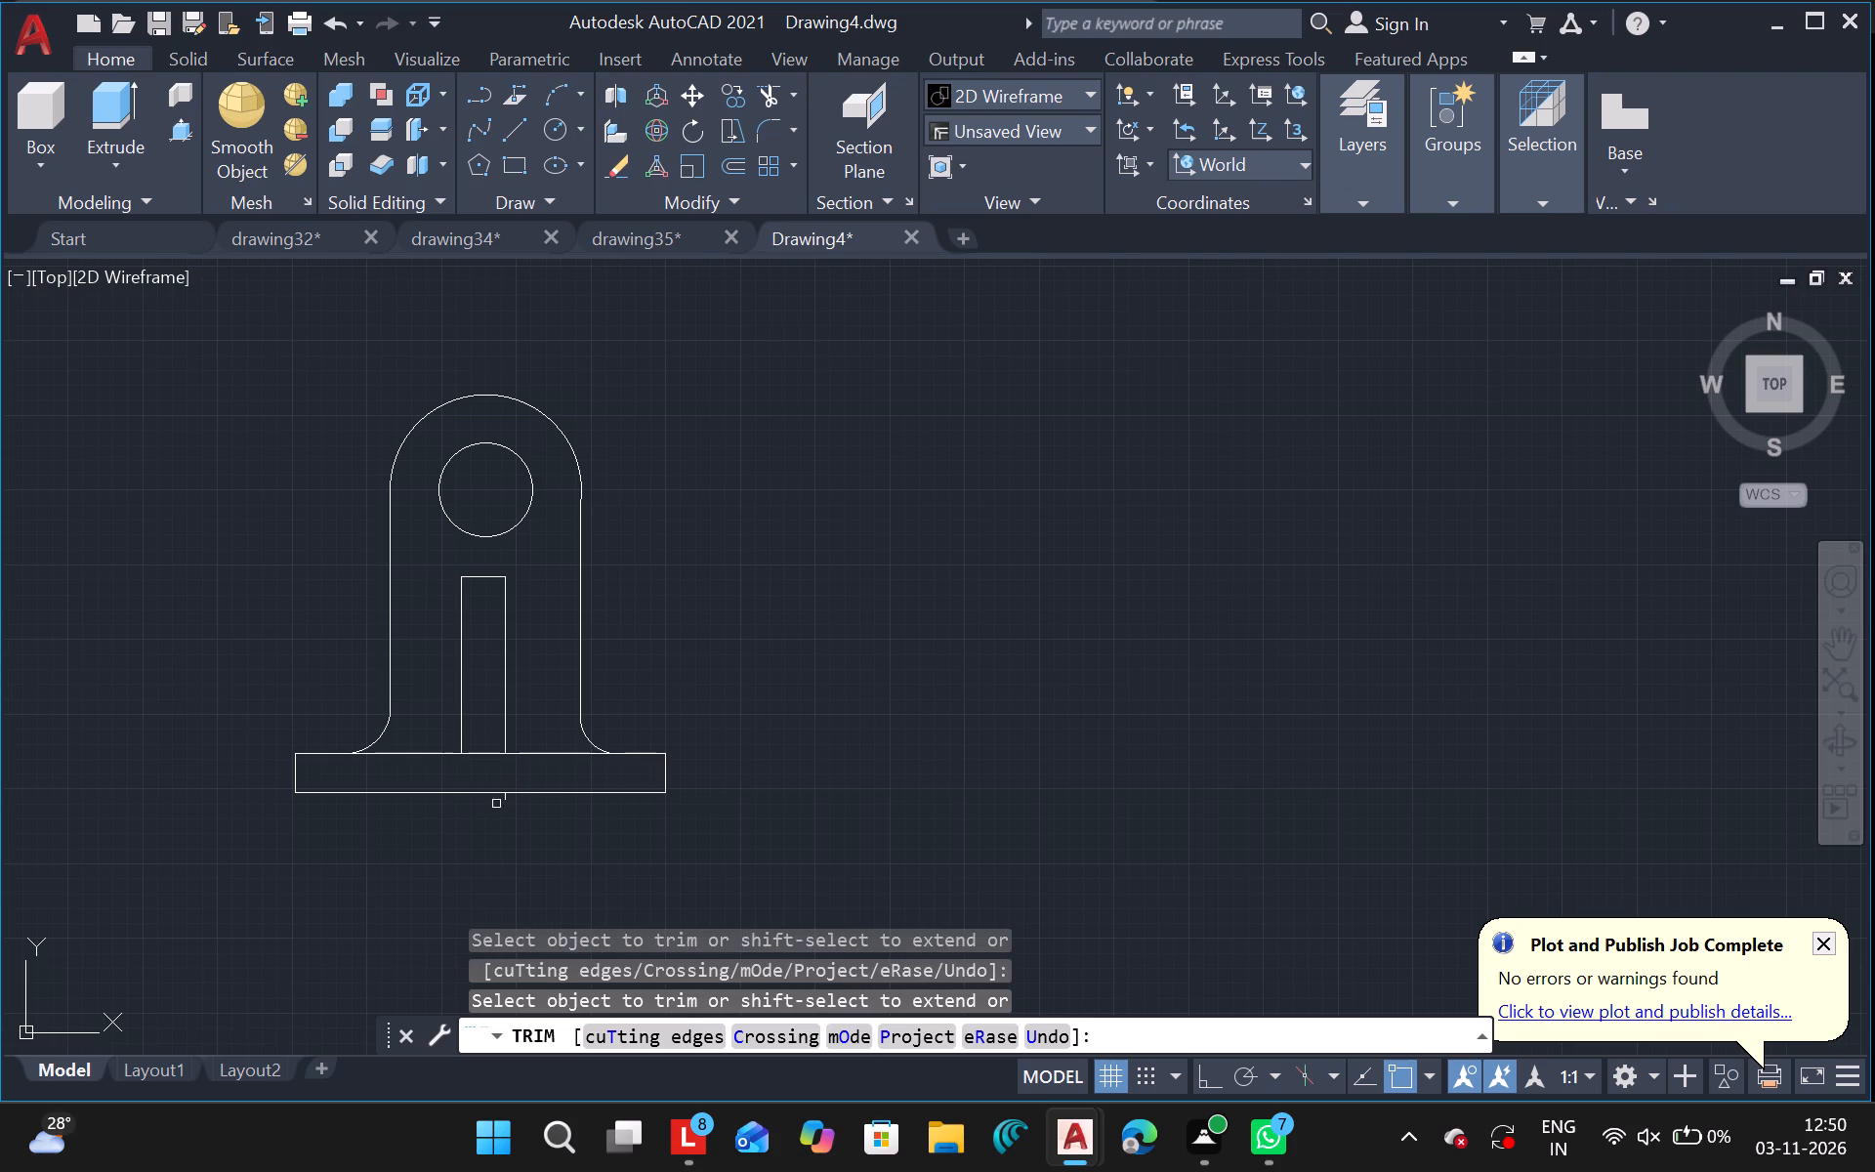
{"action": "left_click_drag", "start_coordinate": [497, 804], "coordinate": [503, 801]}
{"action": "left_click_drag", "start_coordinate": [503, 801], "coordinate": [821, 572]}
{"action": "key", "text": "Escape"}
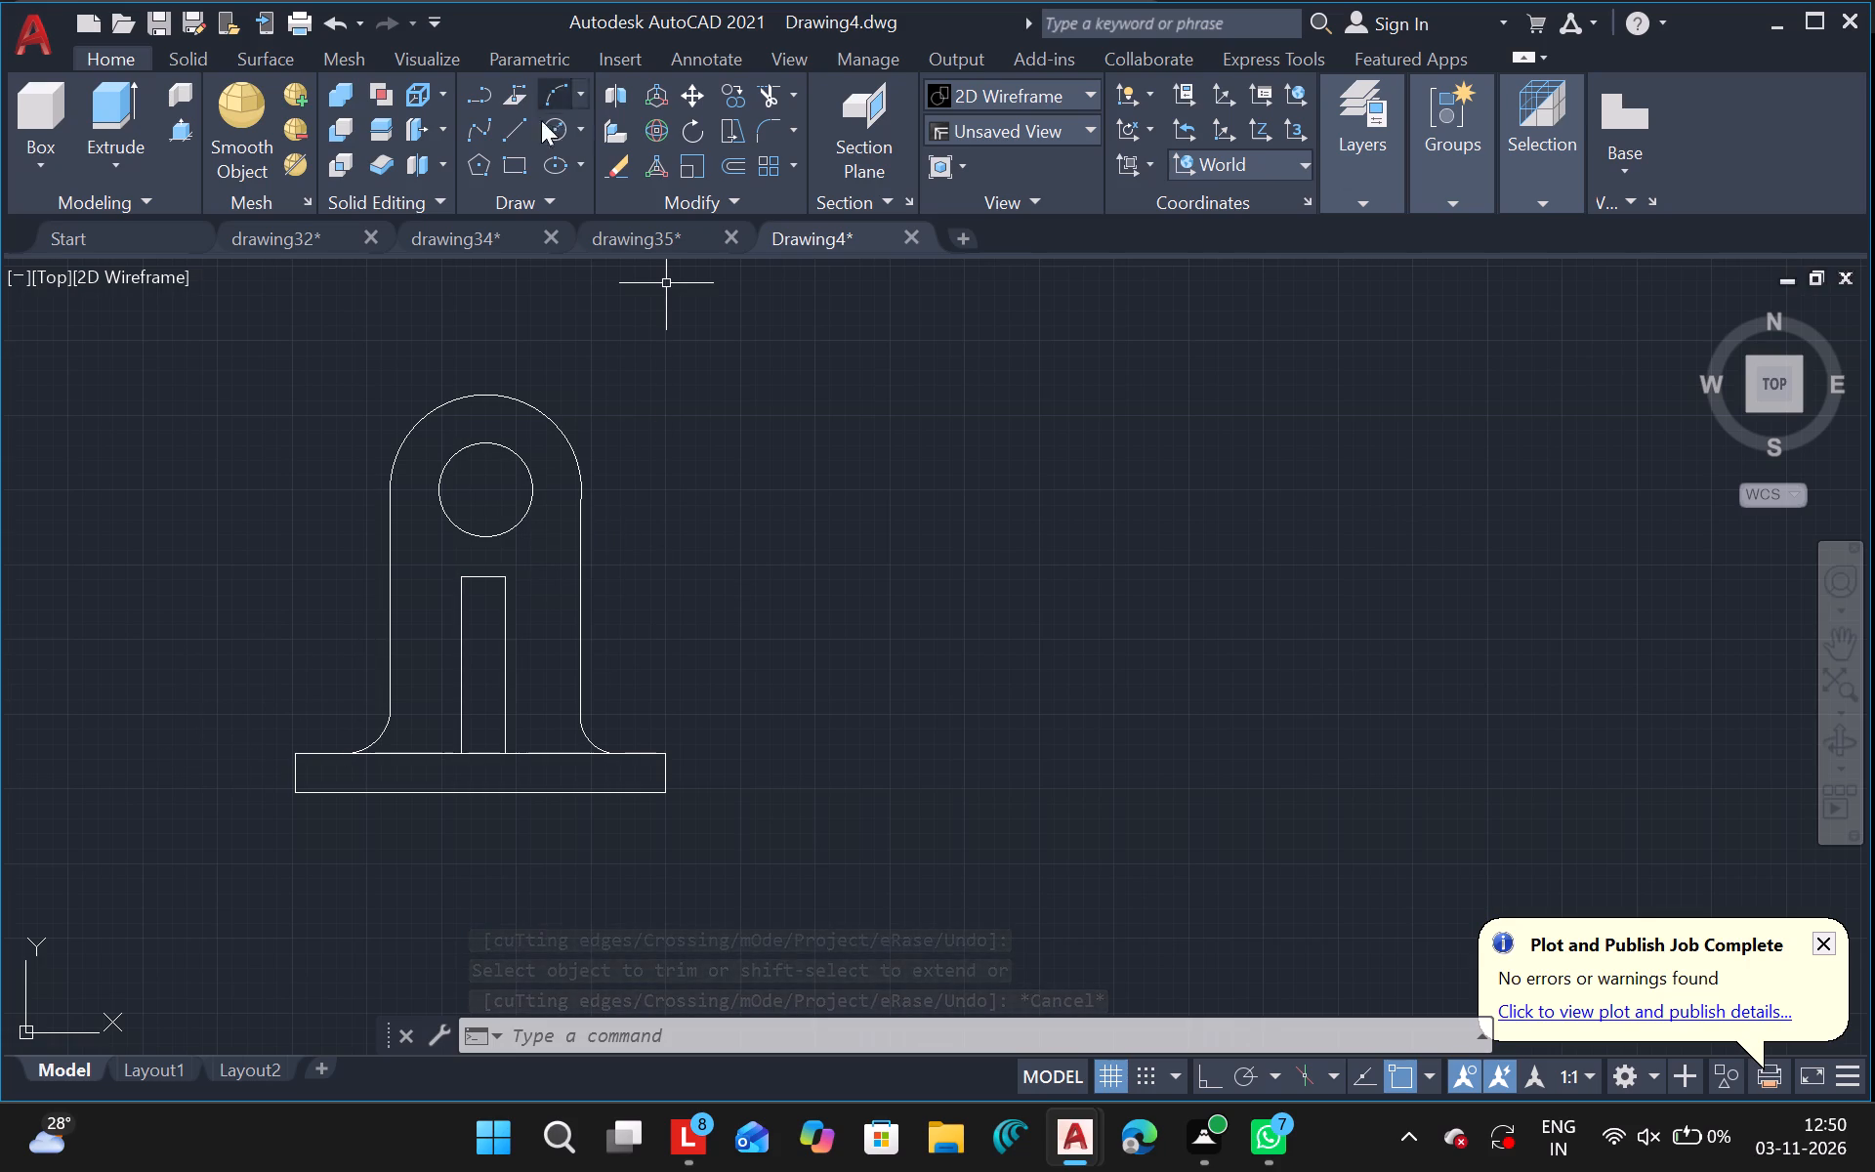
Draw connected lines to the right of the bracket: a long vertical downward, a short horizontal leftward, and a short line downward.
{"action": "left_click", "coordinate": [517, 132]}
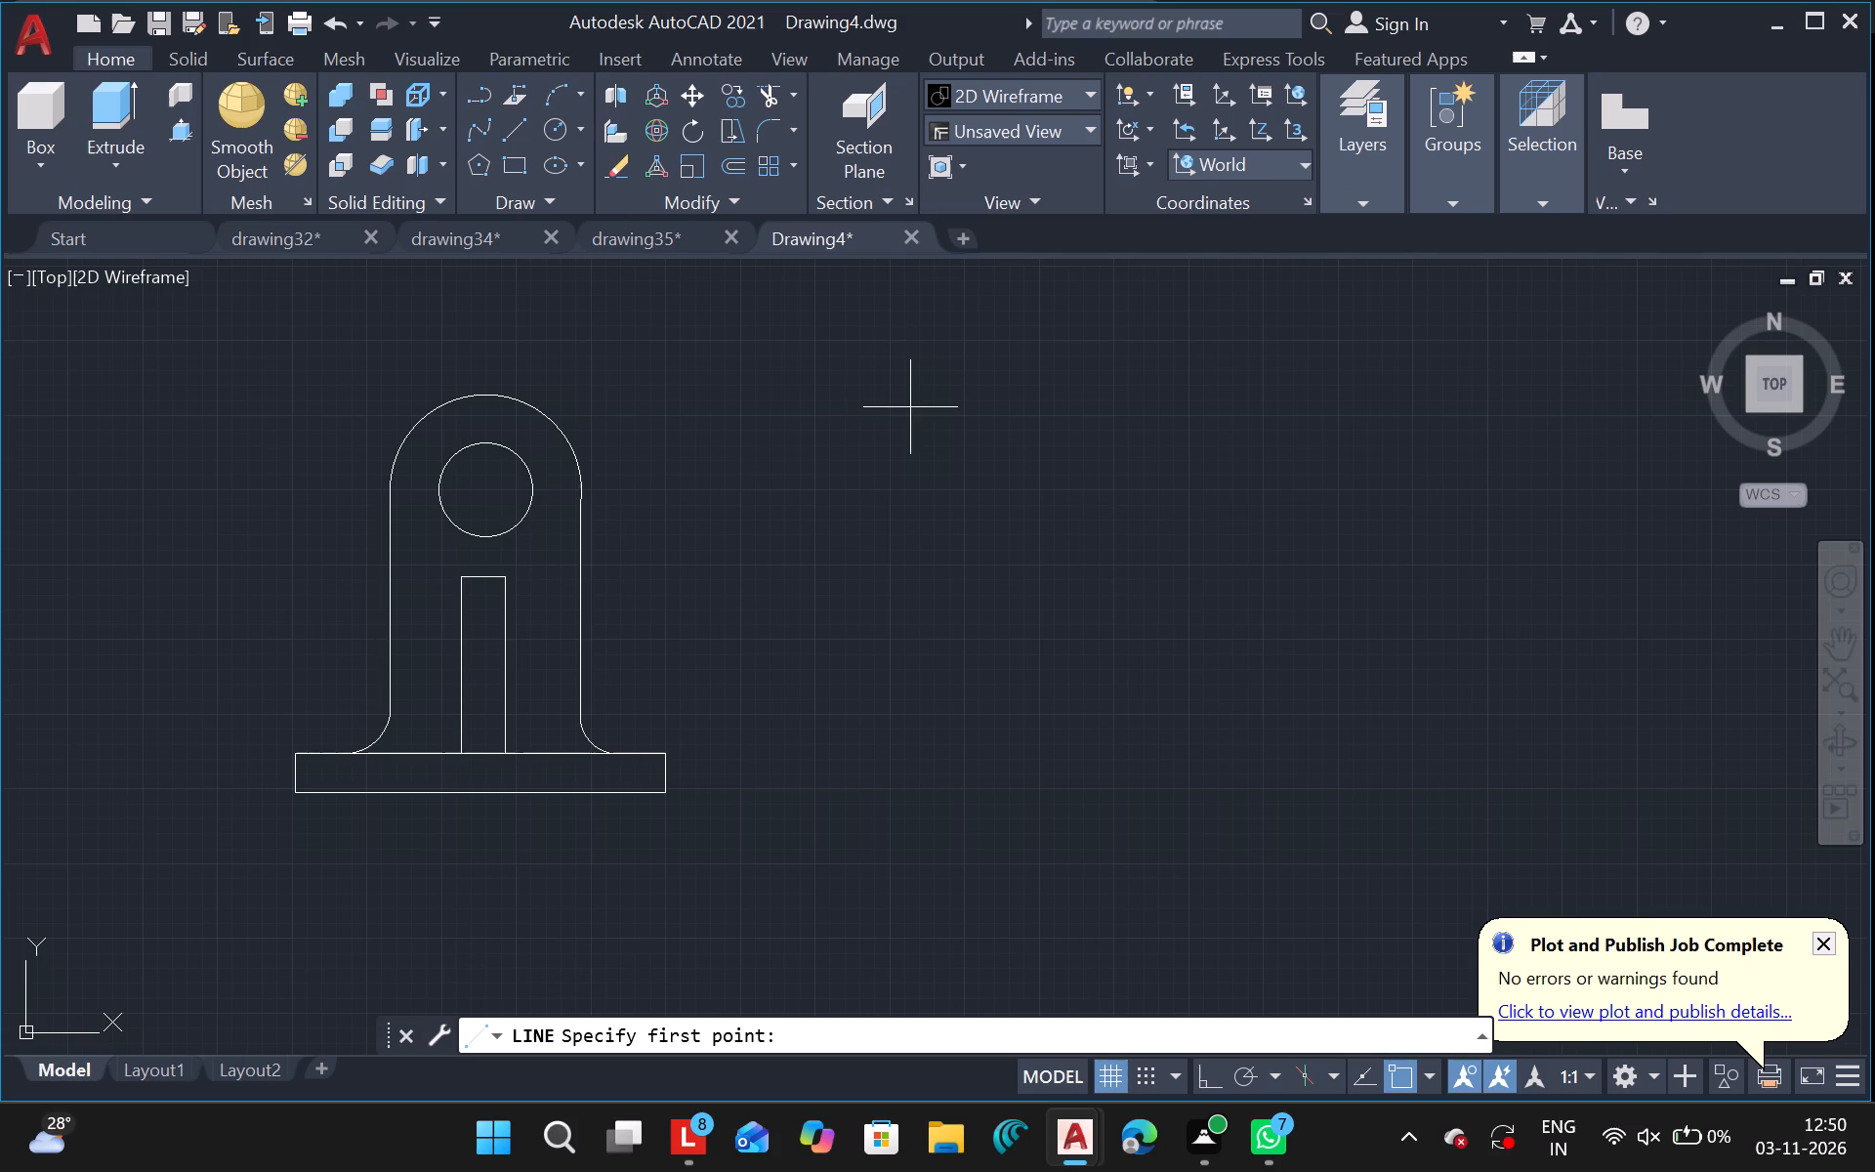
{"action": "left_click_drag", "start_coordinate": [902, 406], "coordinate": [908, 421]}
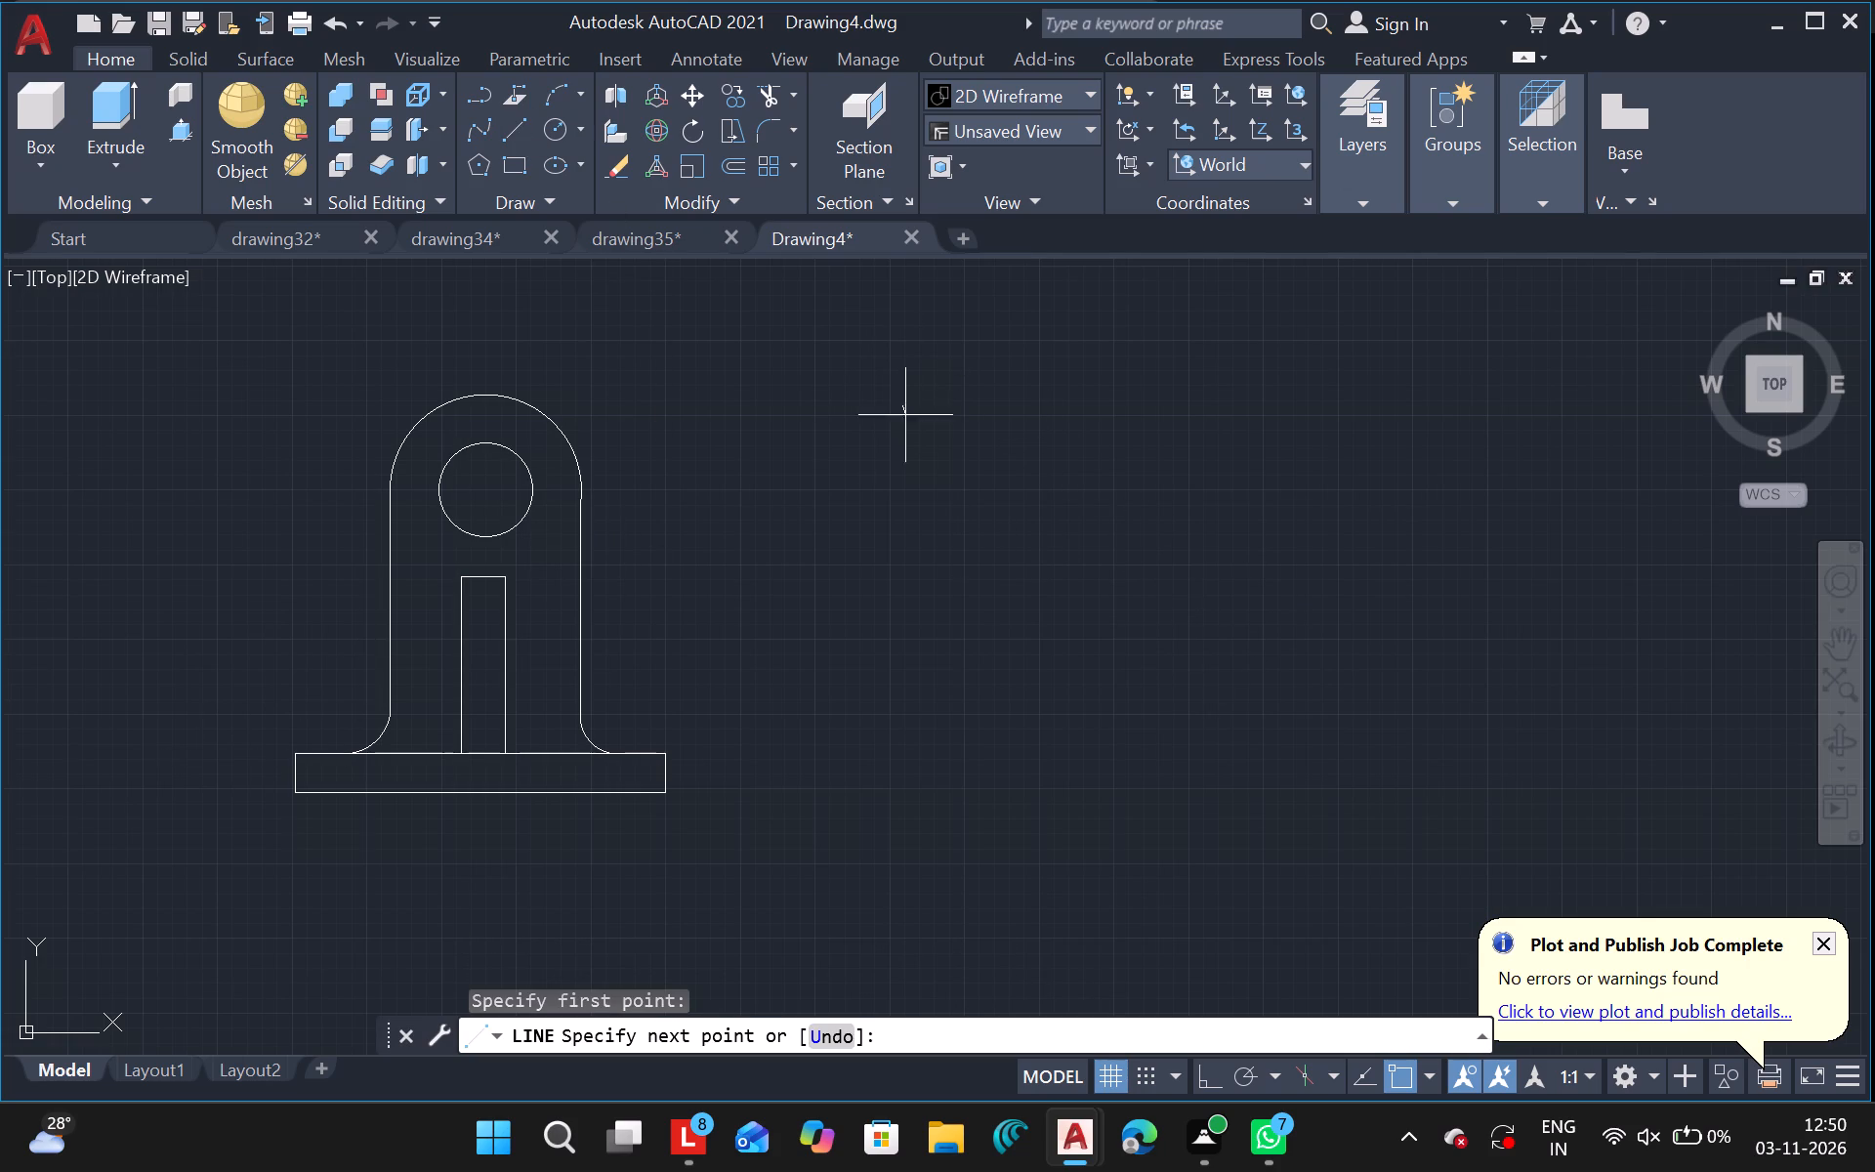
{"action": "left_click_drag", "start_coordinate": [908, 421], "coordinate": [940, 525]}
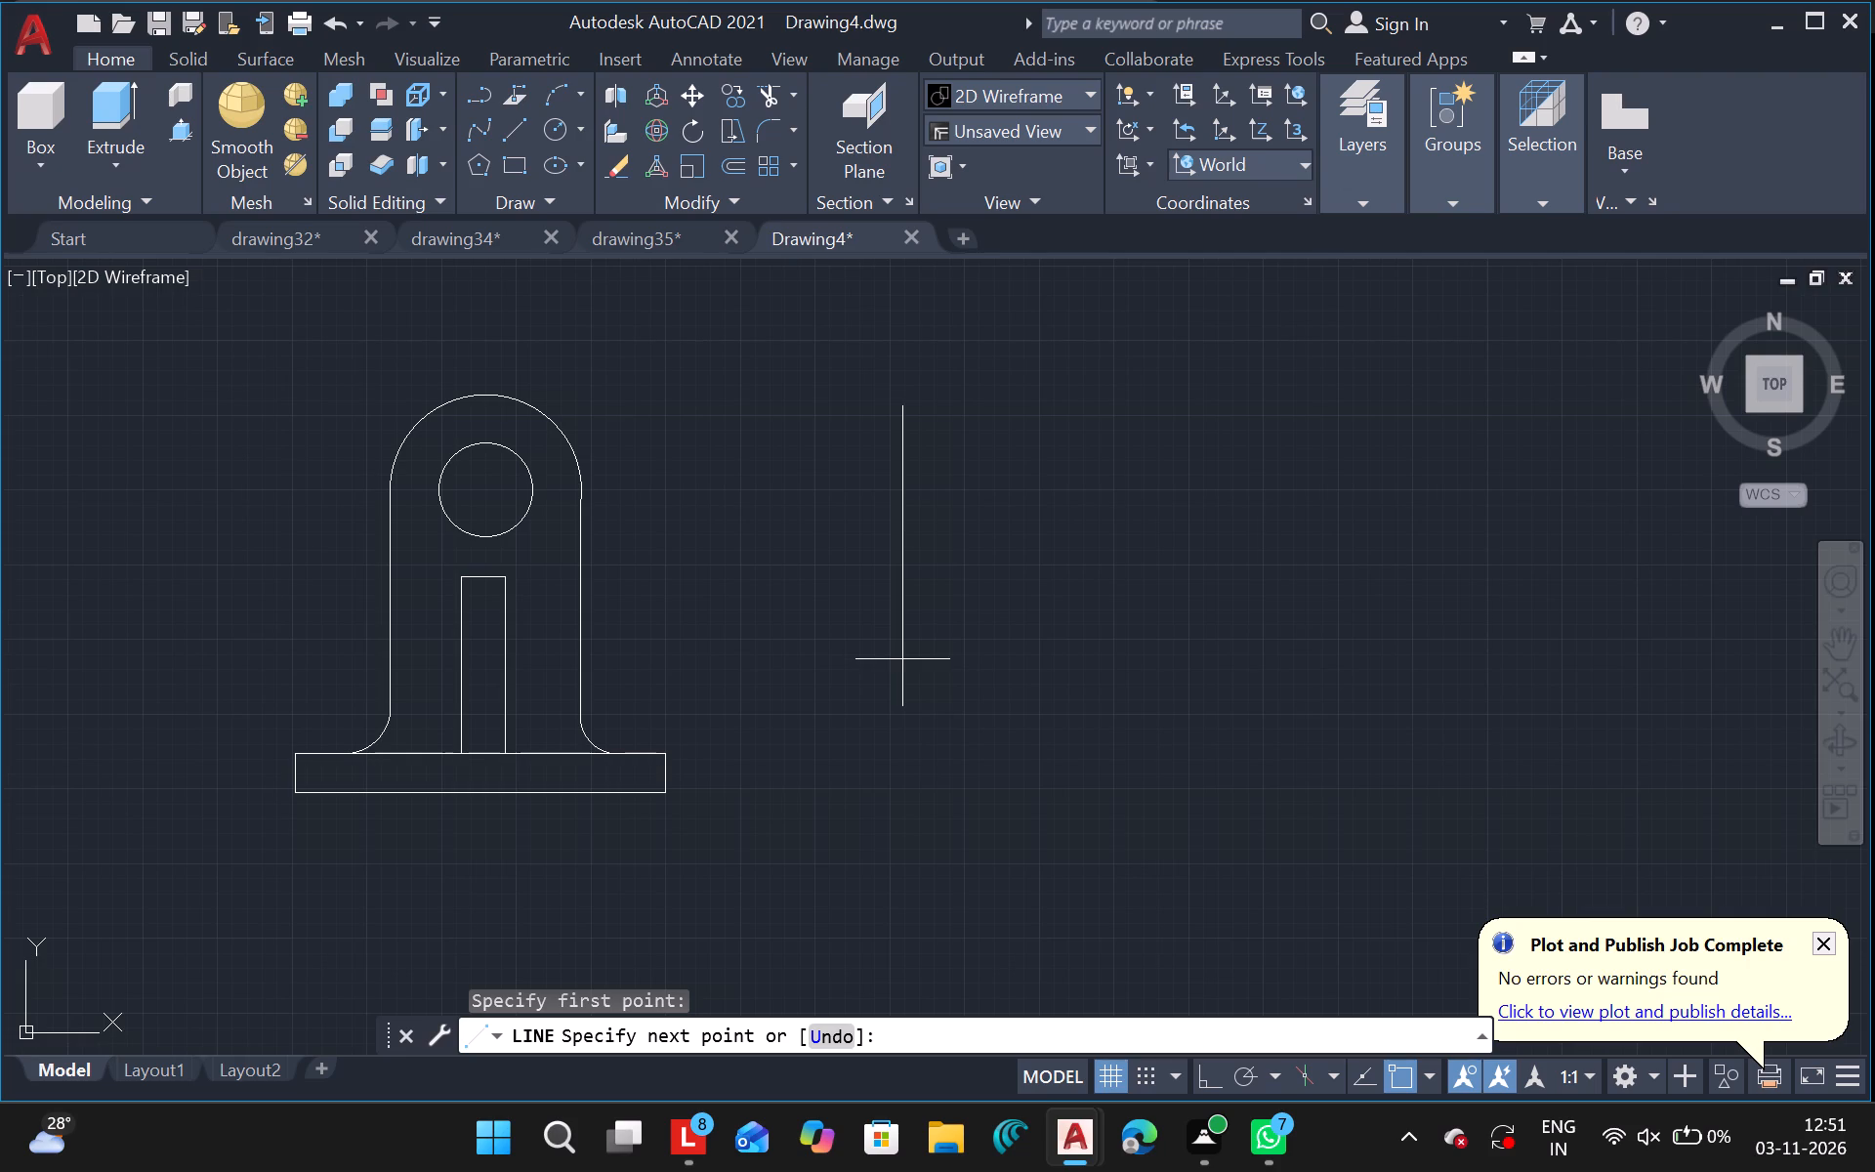
{"action": "left_click", "coordinate": [902, 659]}
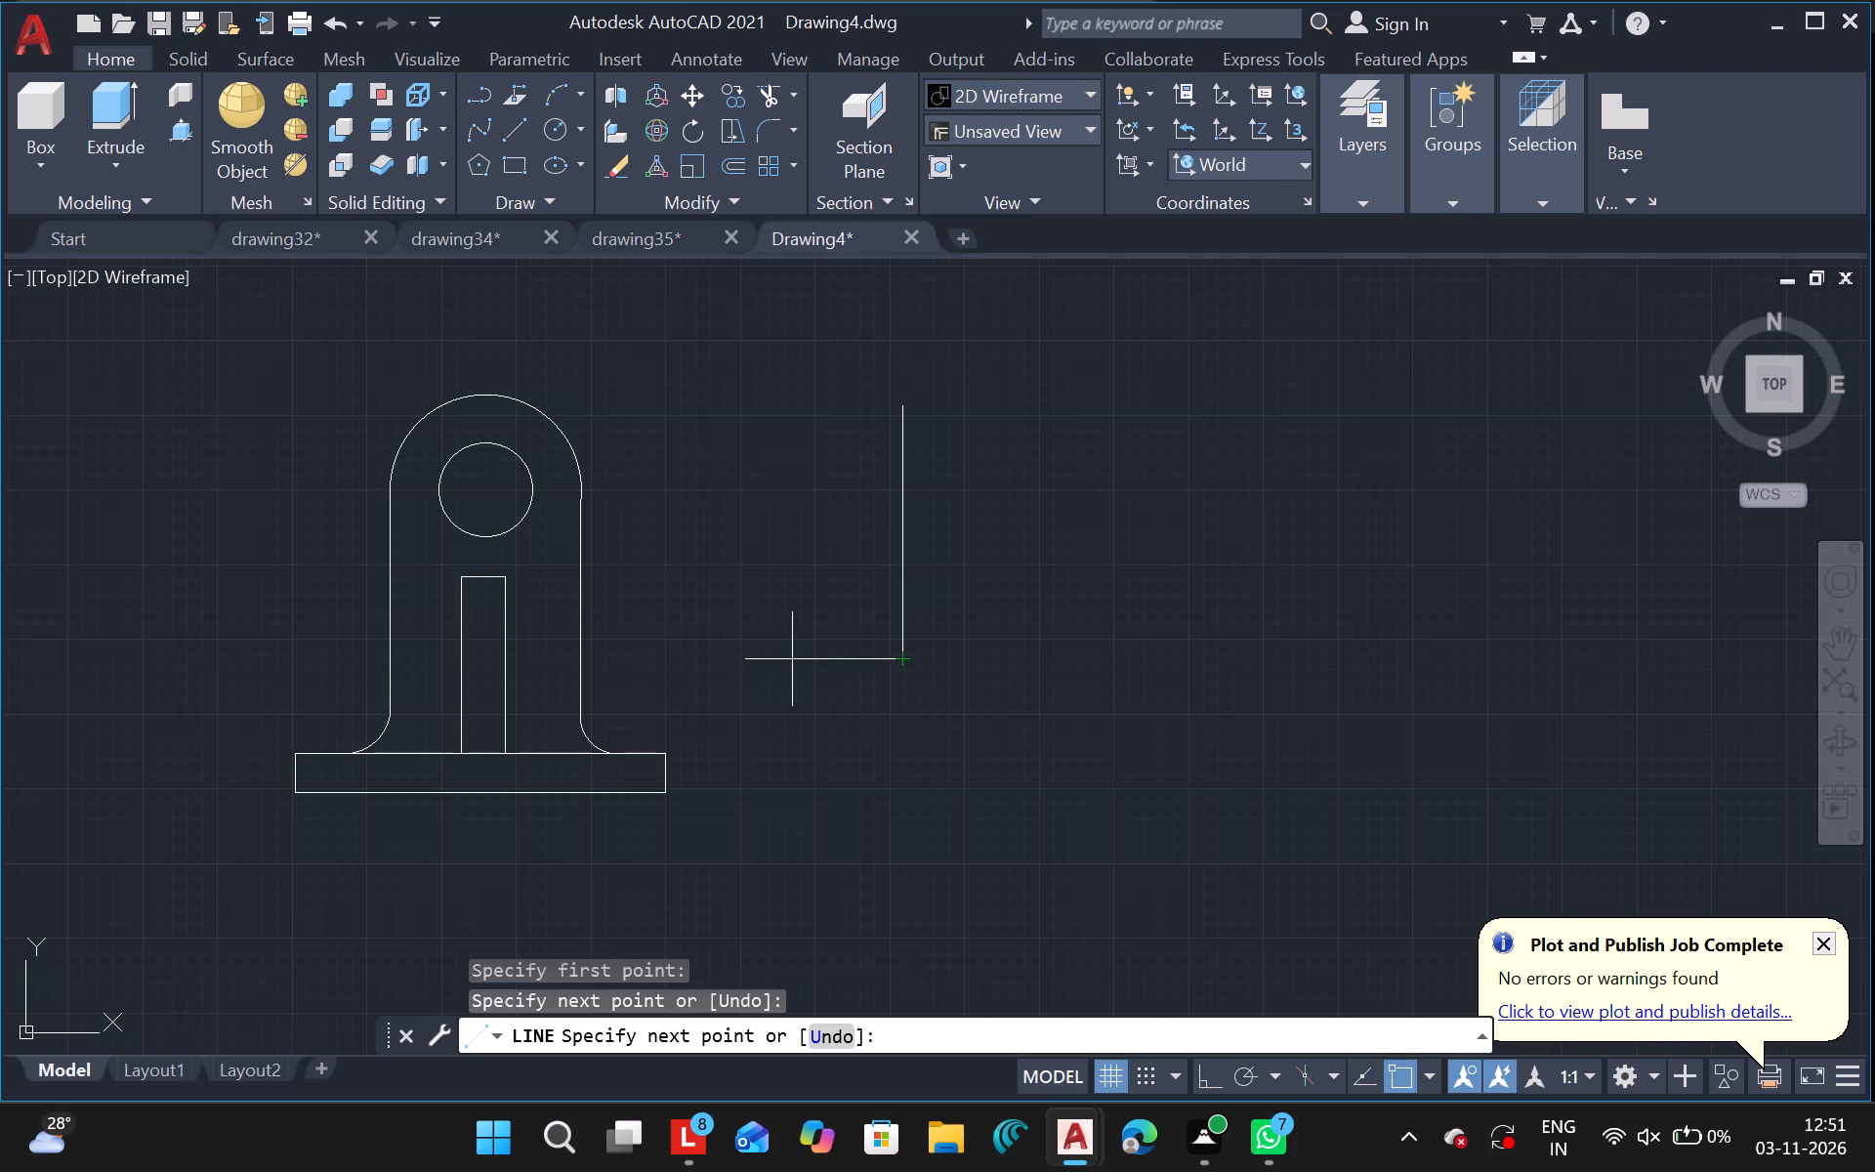
{"action": "left_click", "coordinate": [792, 659]}
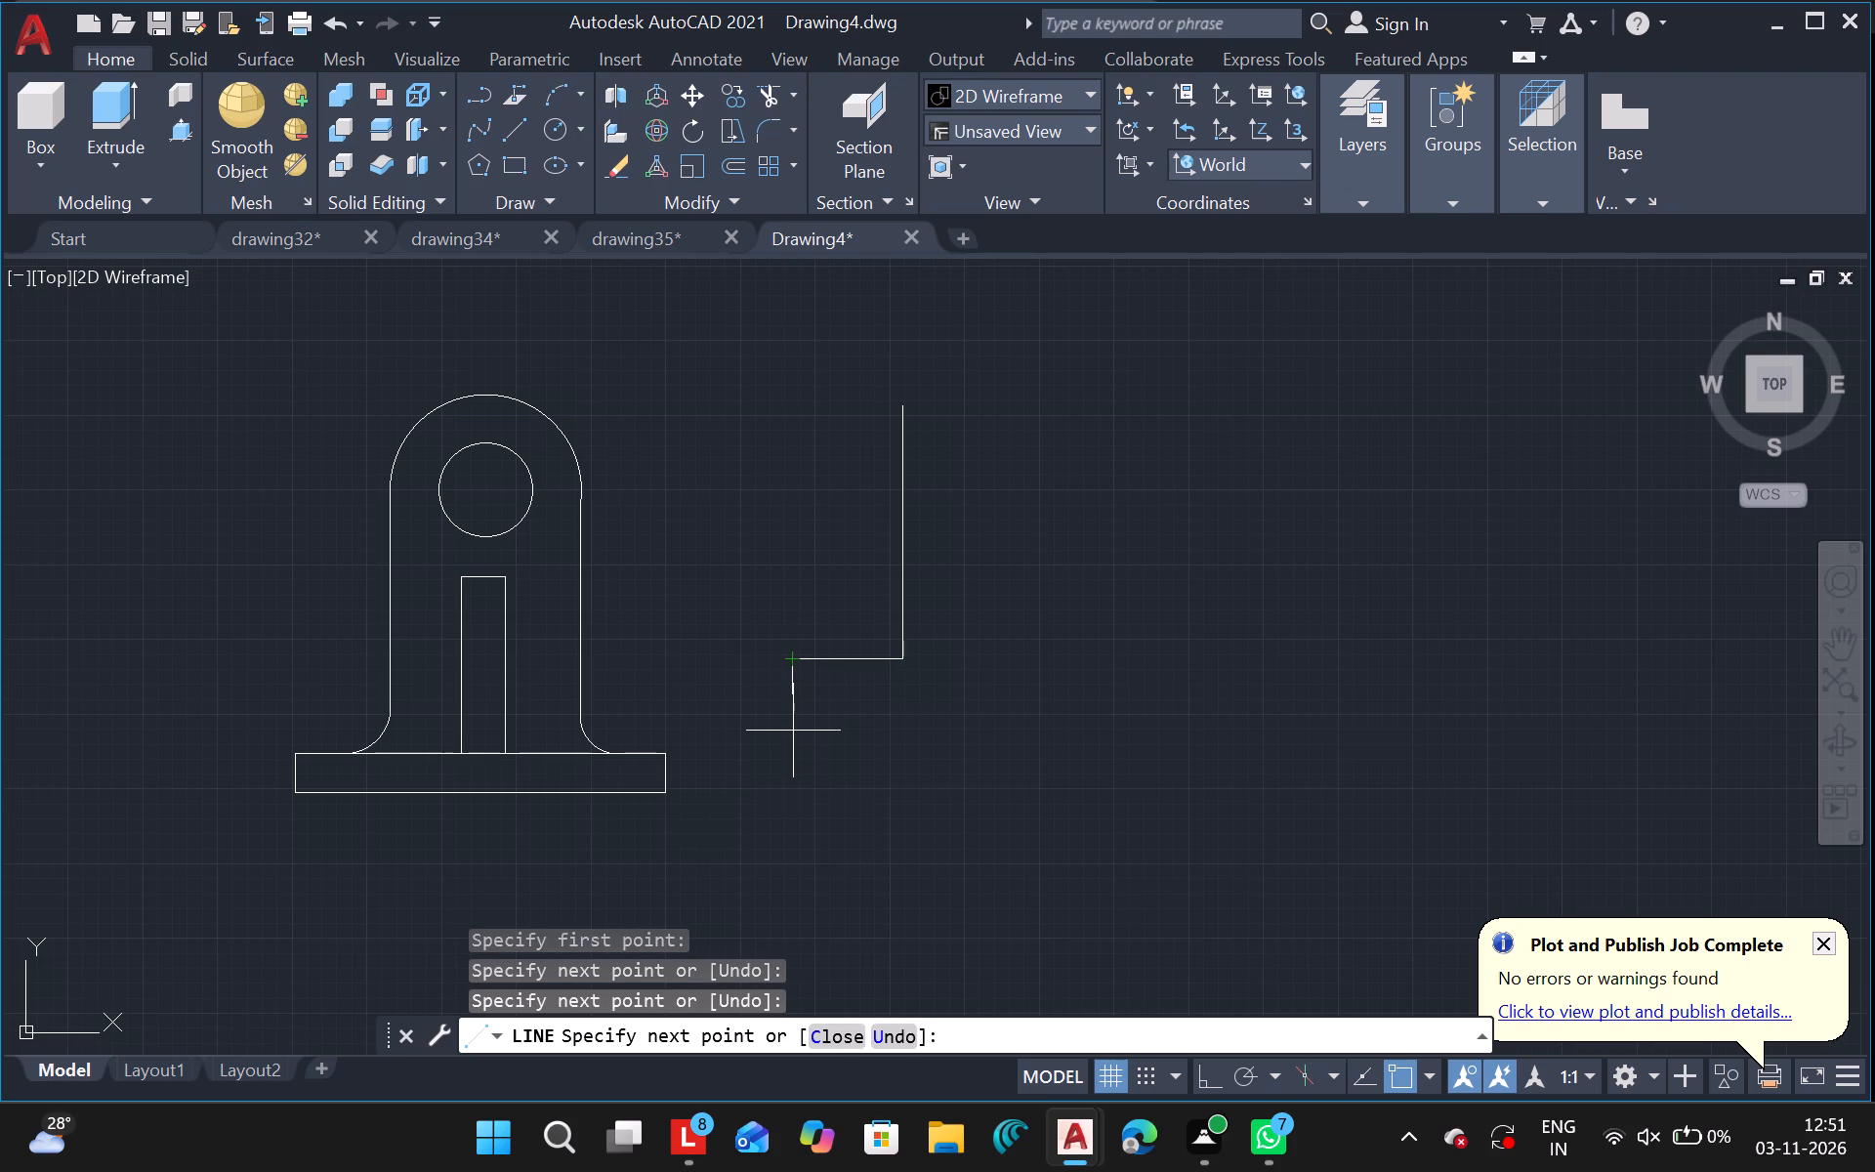
{"action": "left_click", "coordinate": [793, 748]}
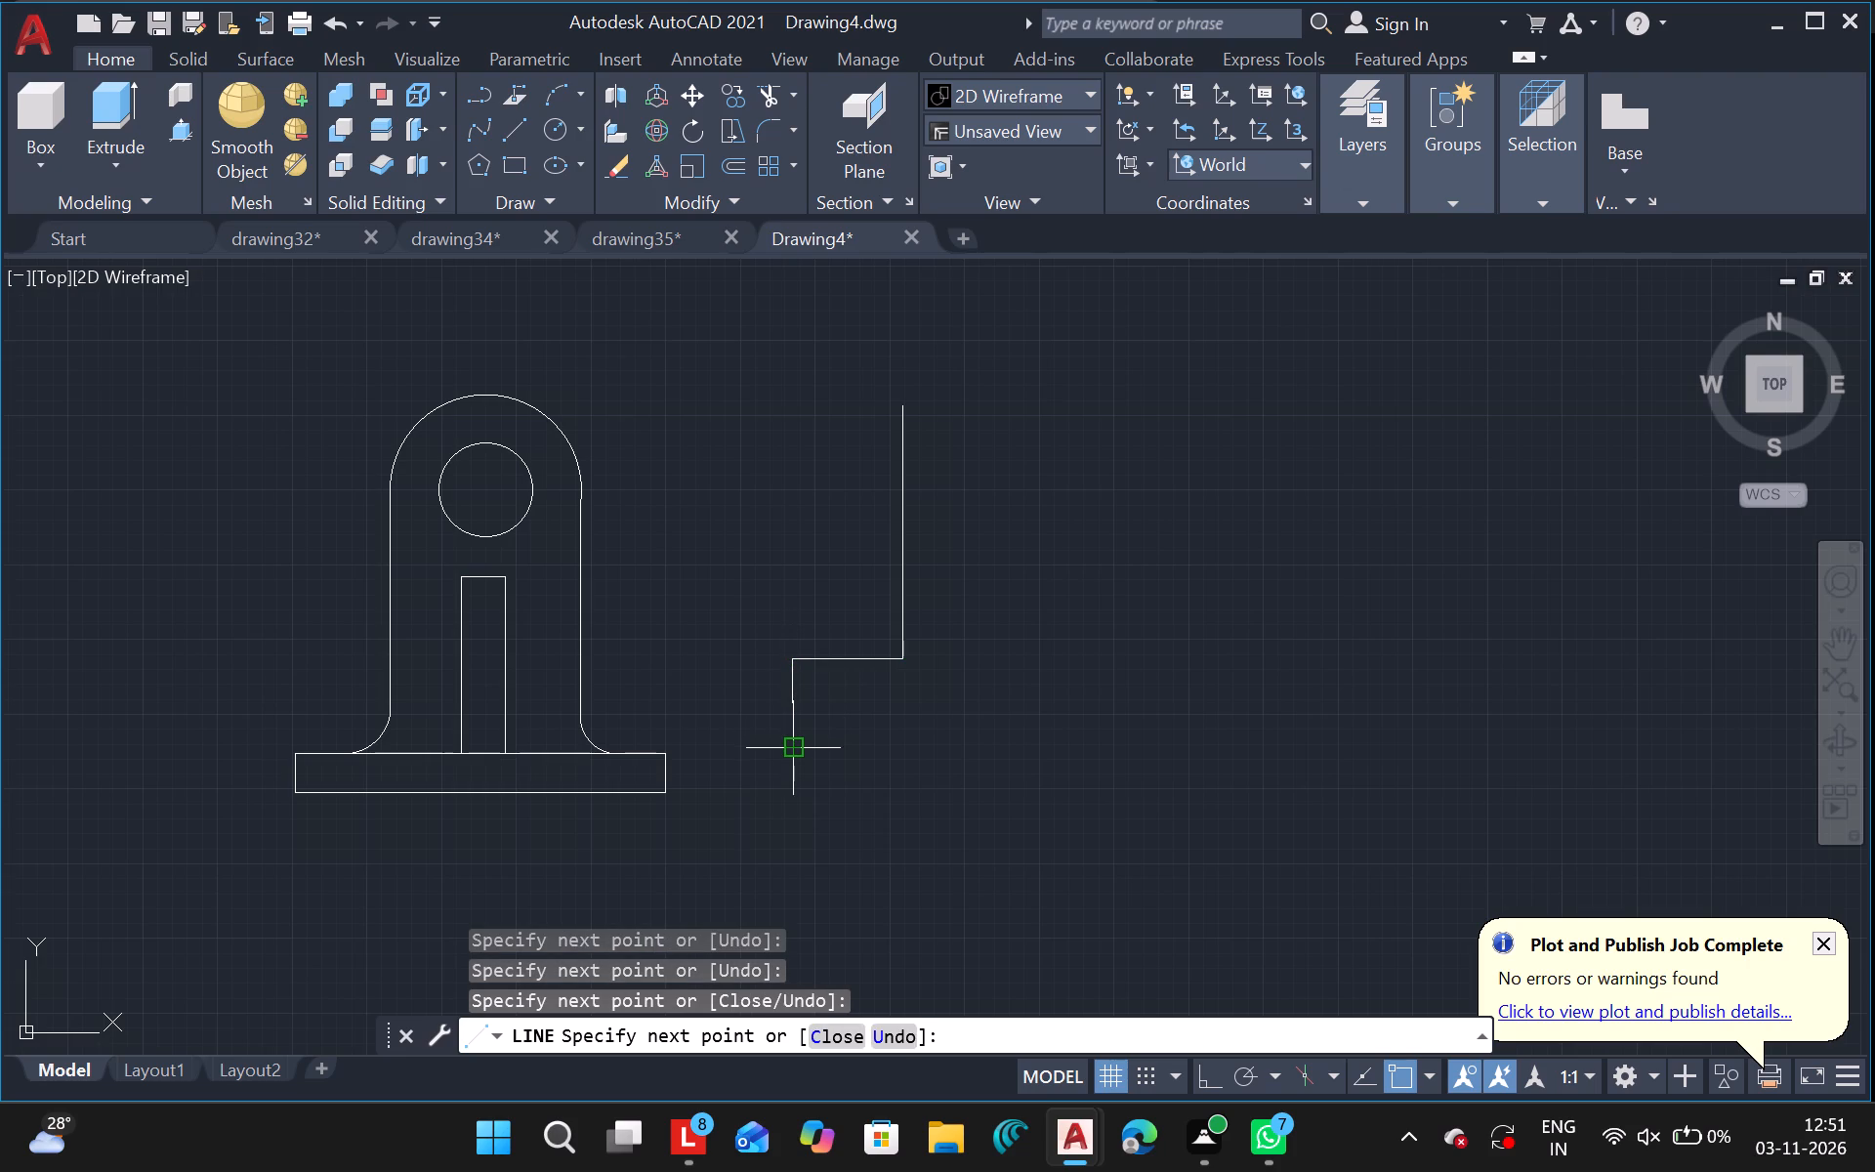
{"action": "key", "text": "Escape"}
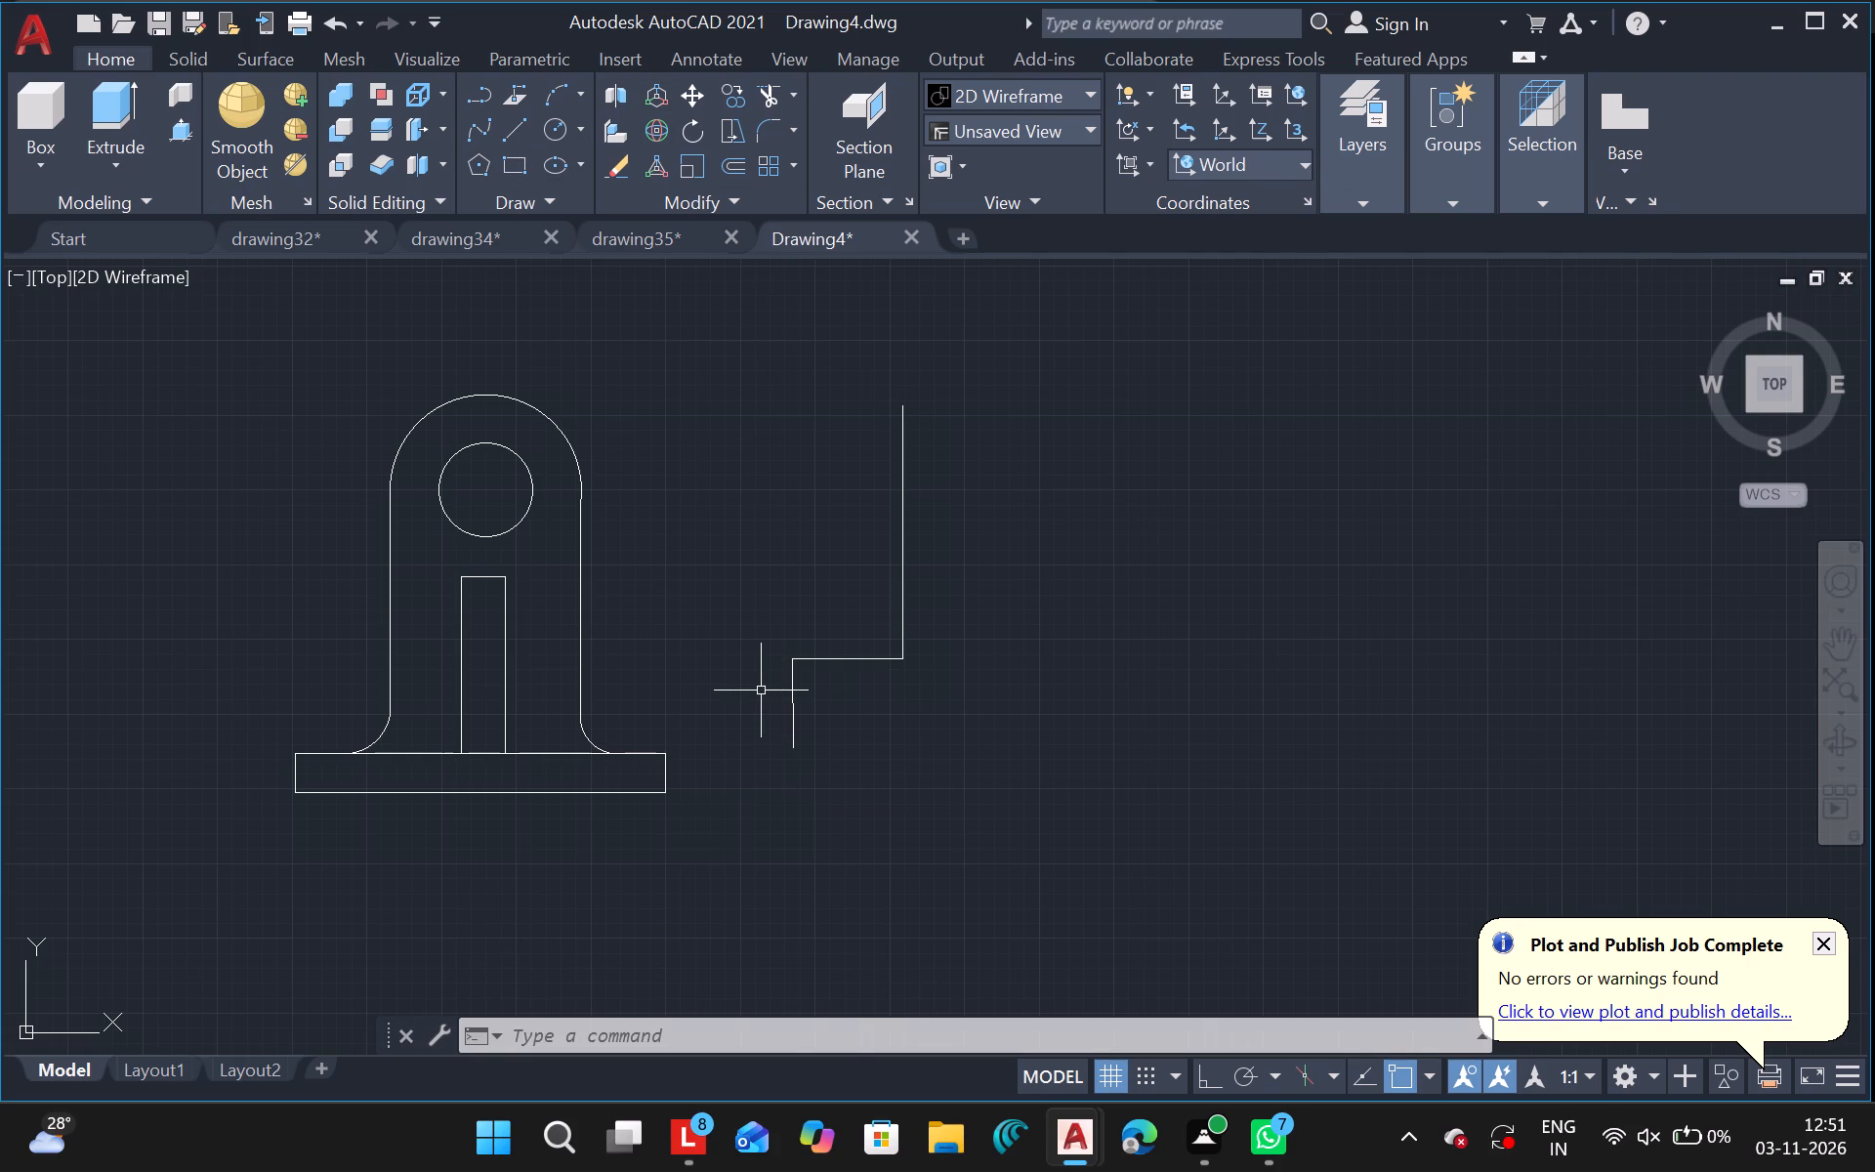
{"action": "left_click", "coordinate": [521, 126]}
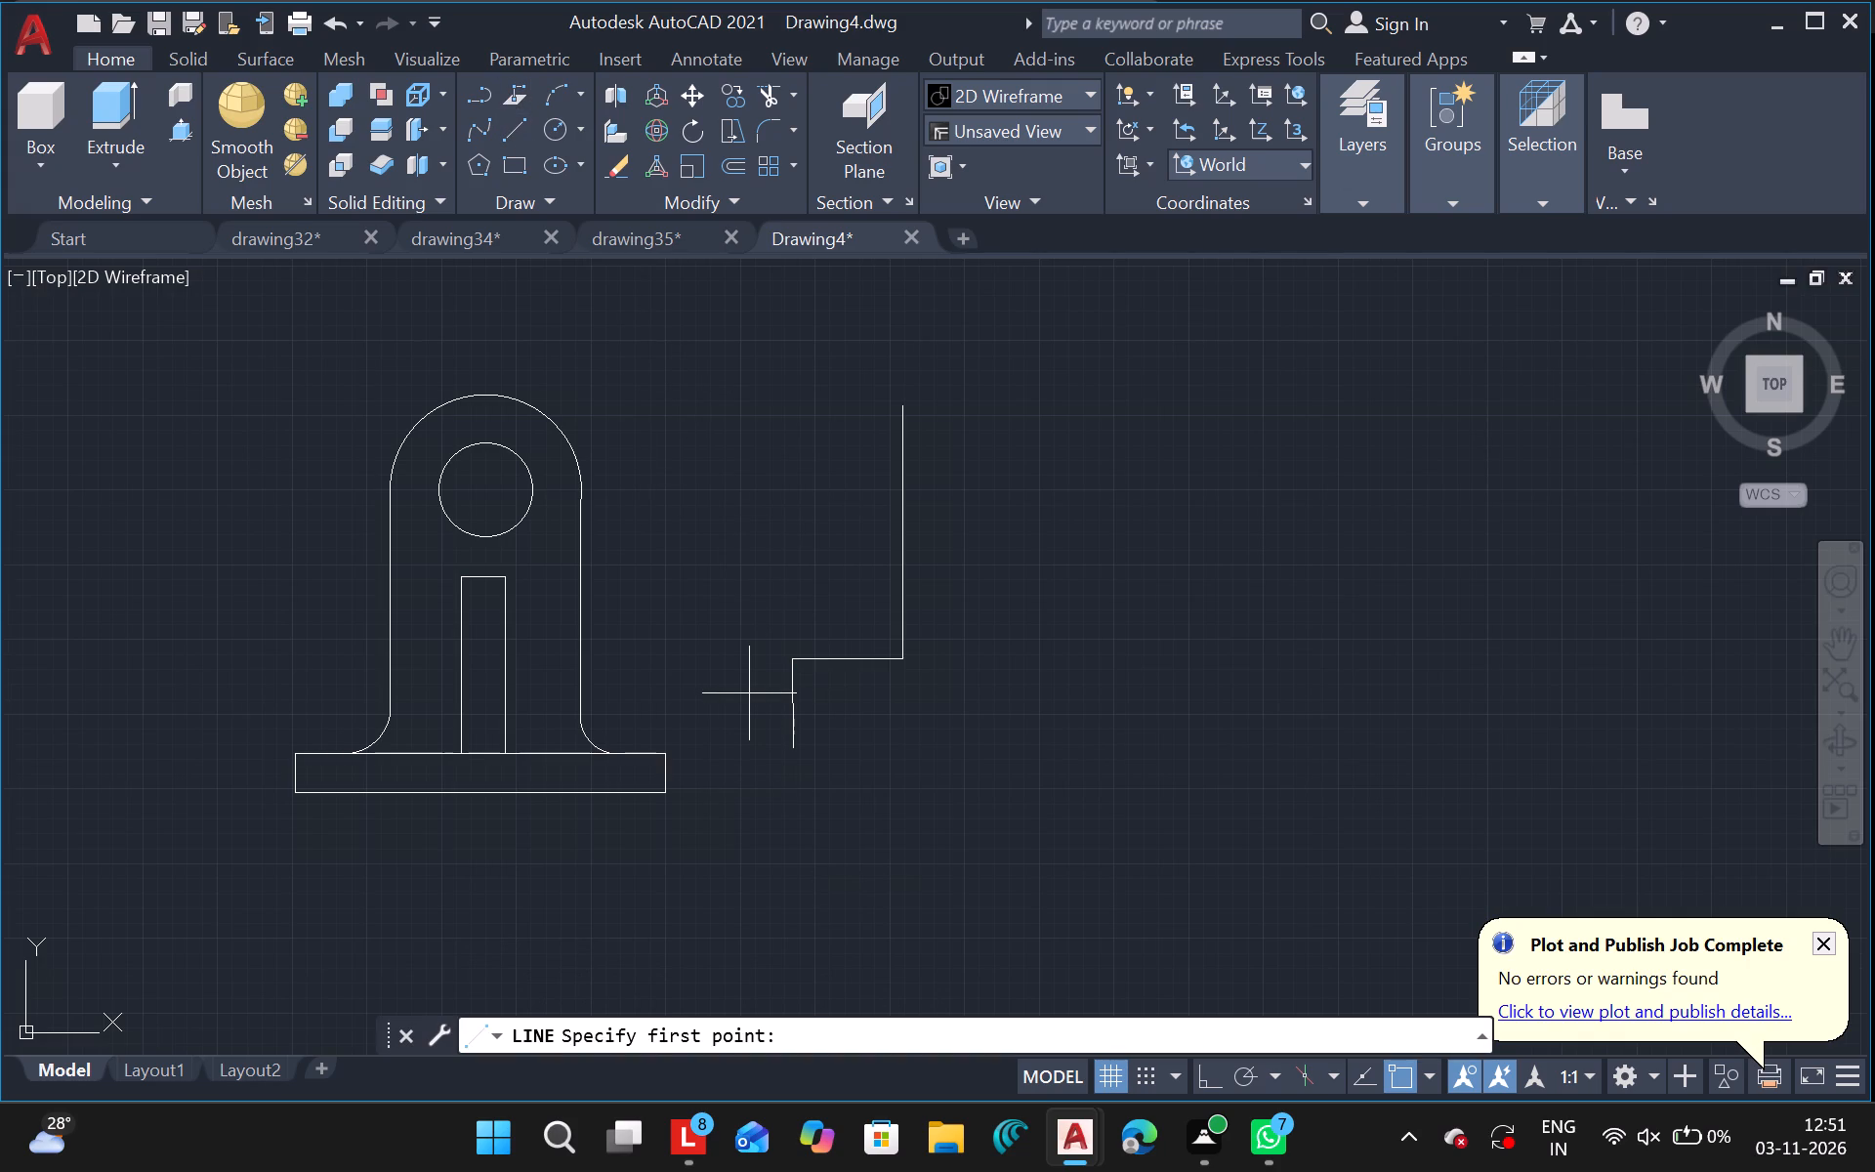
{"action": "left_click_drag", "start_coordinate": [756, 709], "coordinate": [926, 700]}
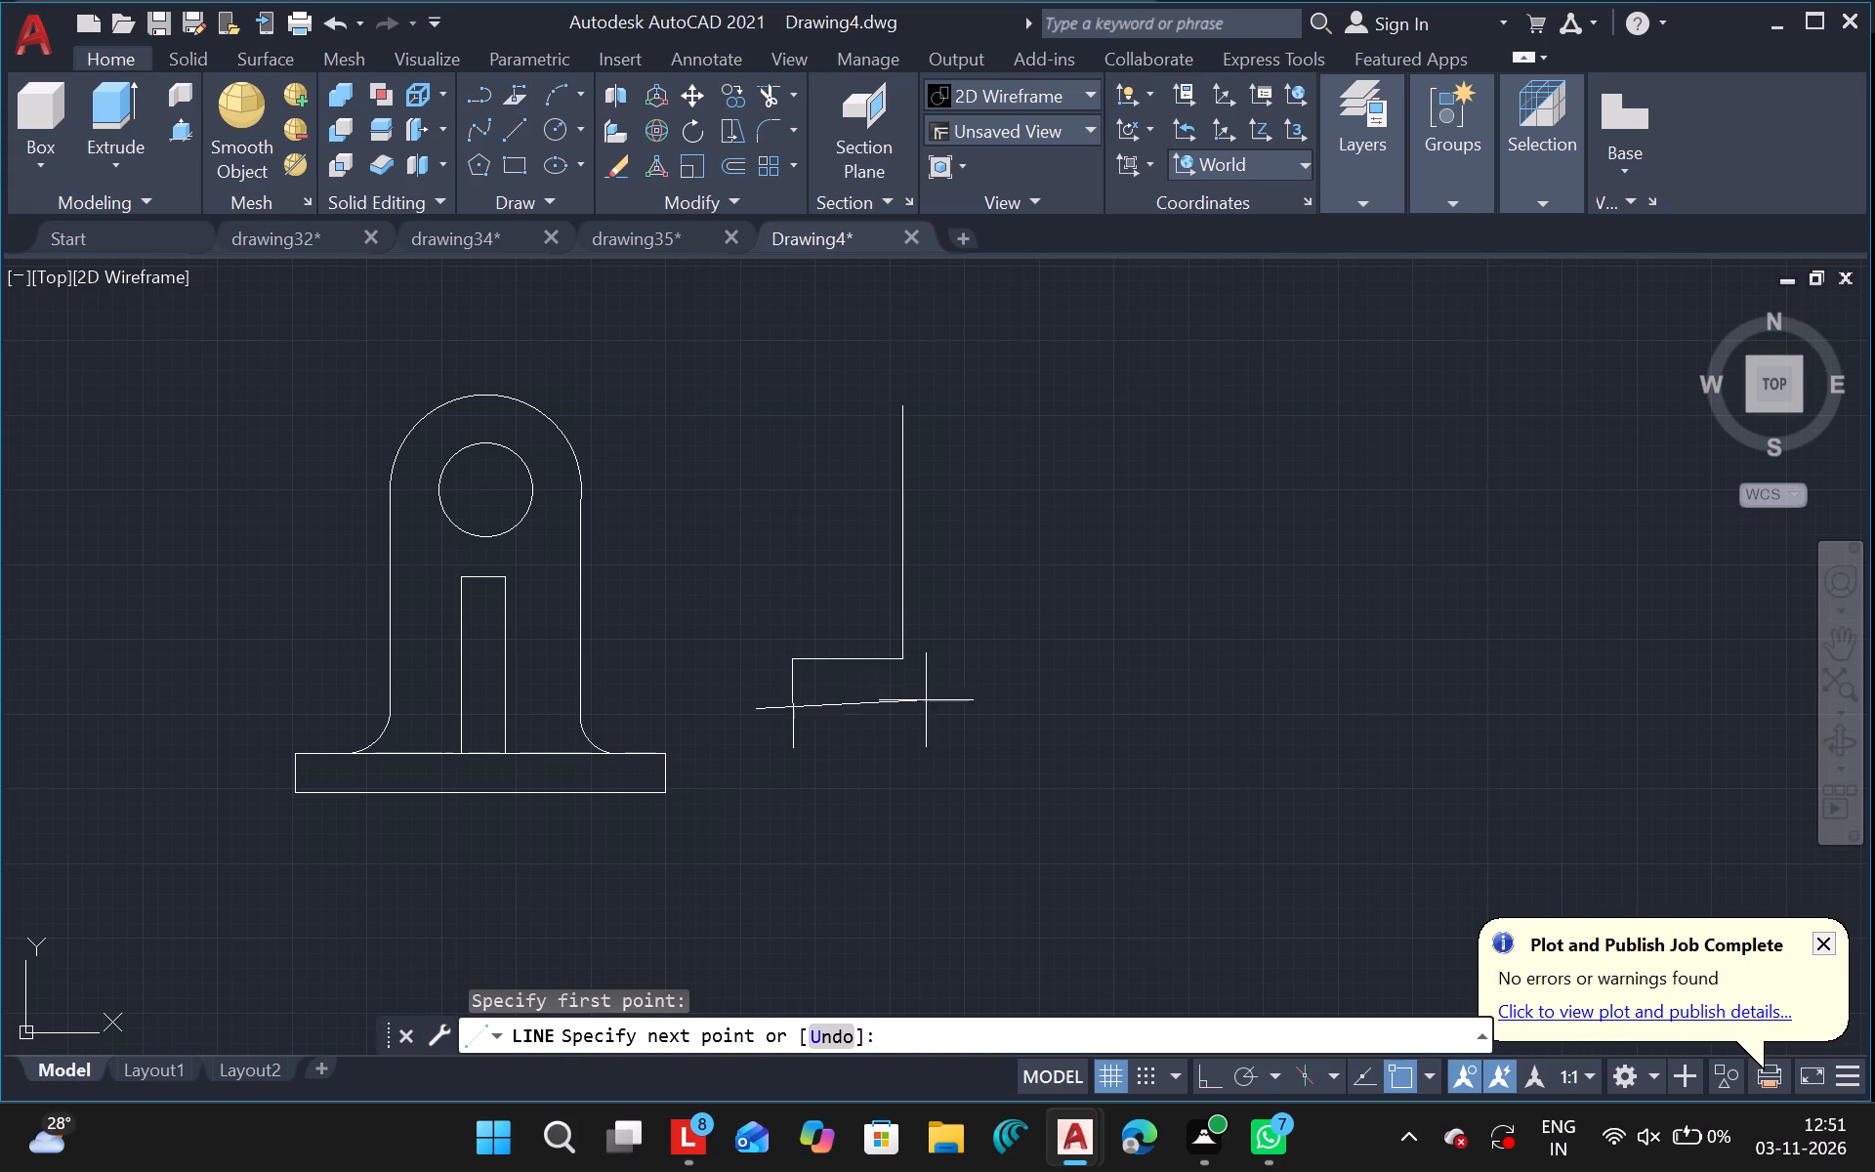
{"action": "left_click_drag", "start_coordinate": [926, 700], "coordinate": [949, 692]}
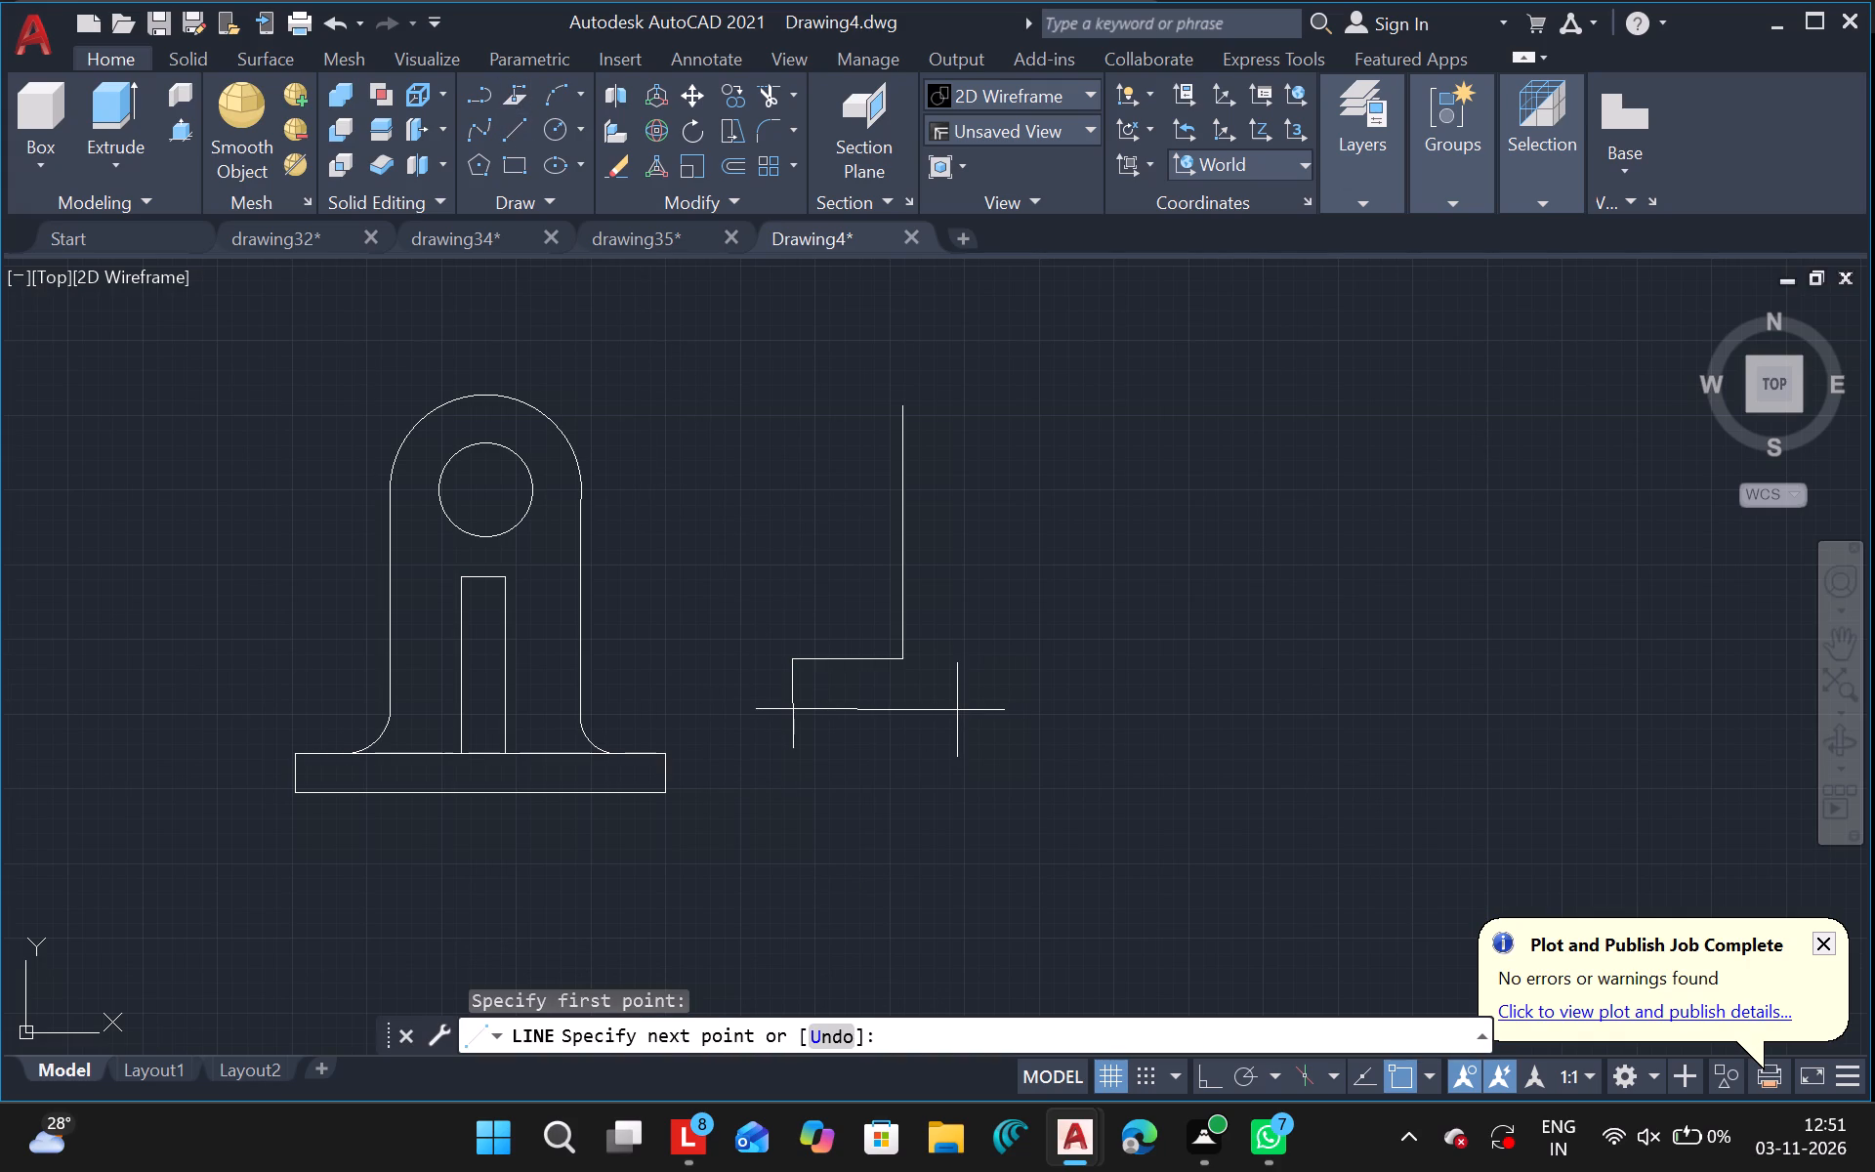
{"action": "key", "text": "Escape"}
Delete the short, slightly skewed line descending from the left end of the stepped outline's horizontal line.
{"action": "left_click", "coordinate": [957, 710]}
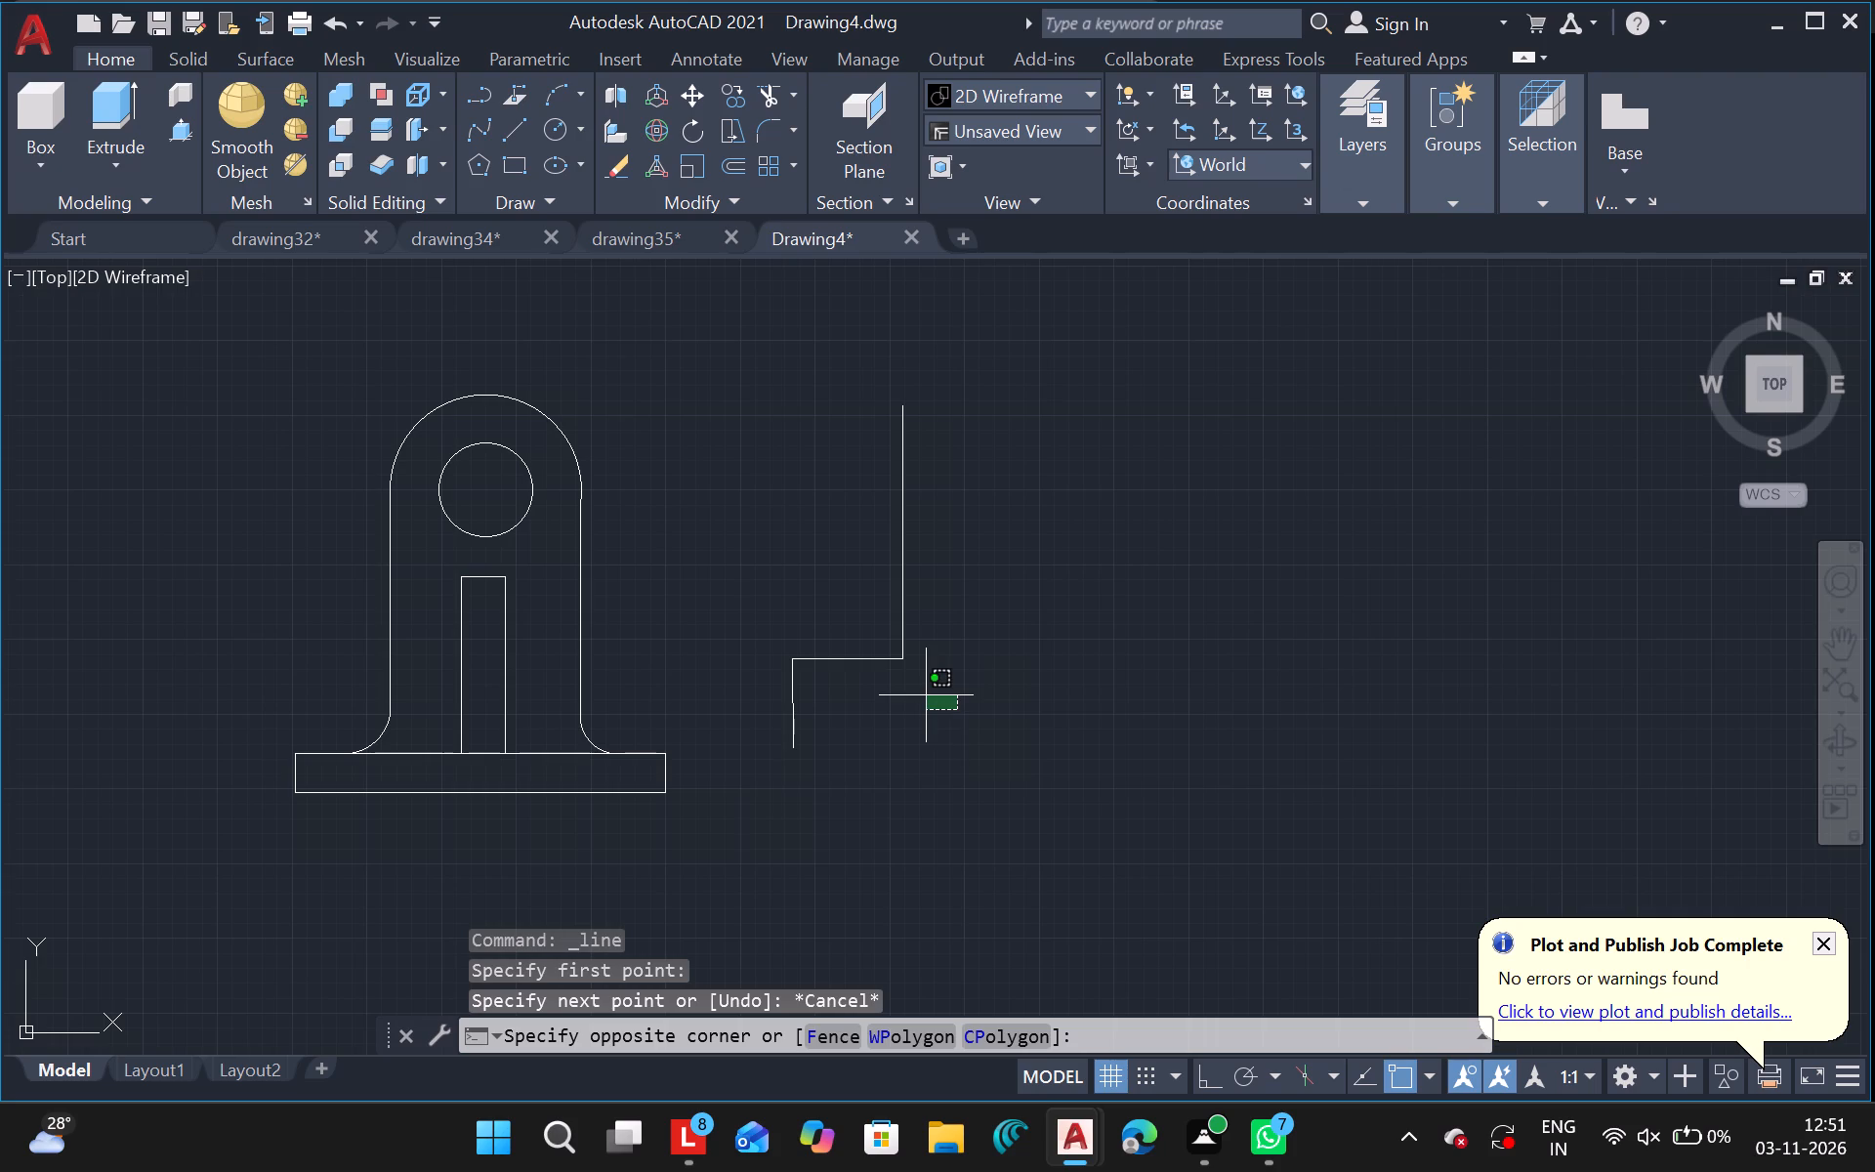
{"action": "left_click", "coordinate": [739, 731]}
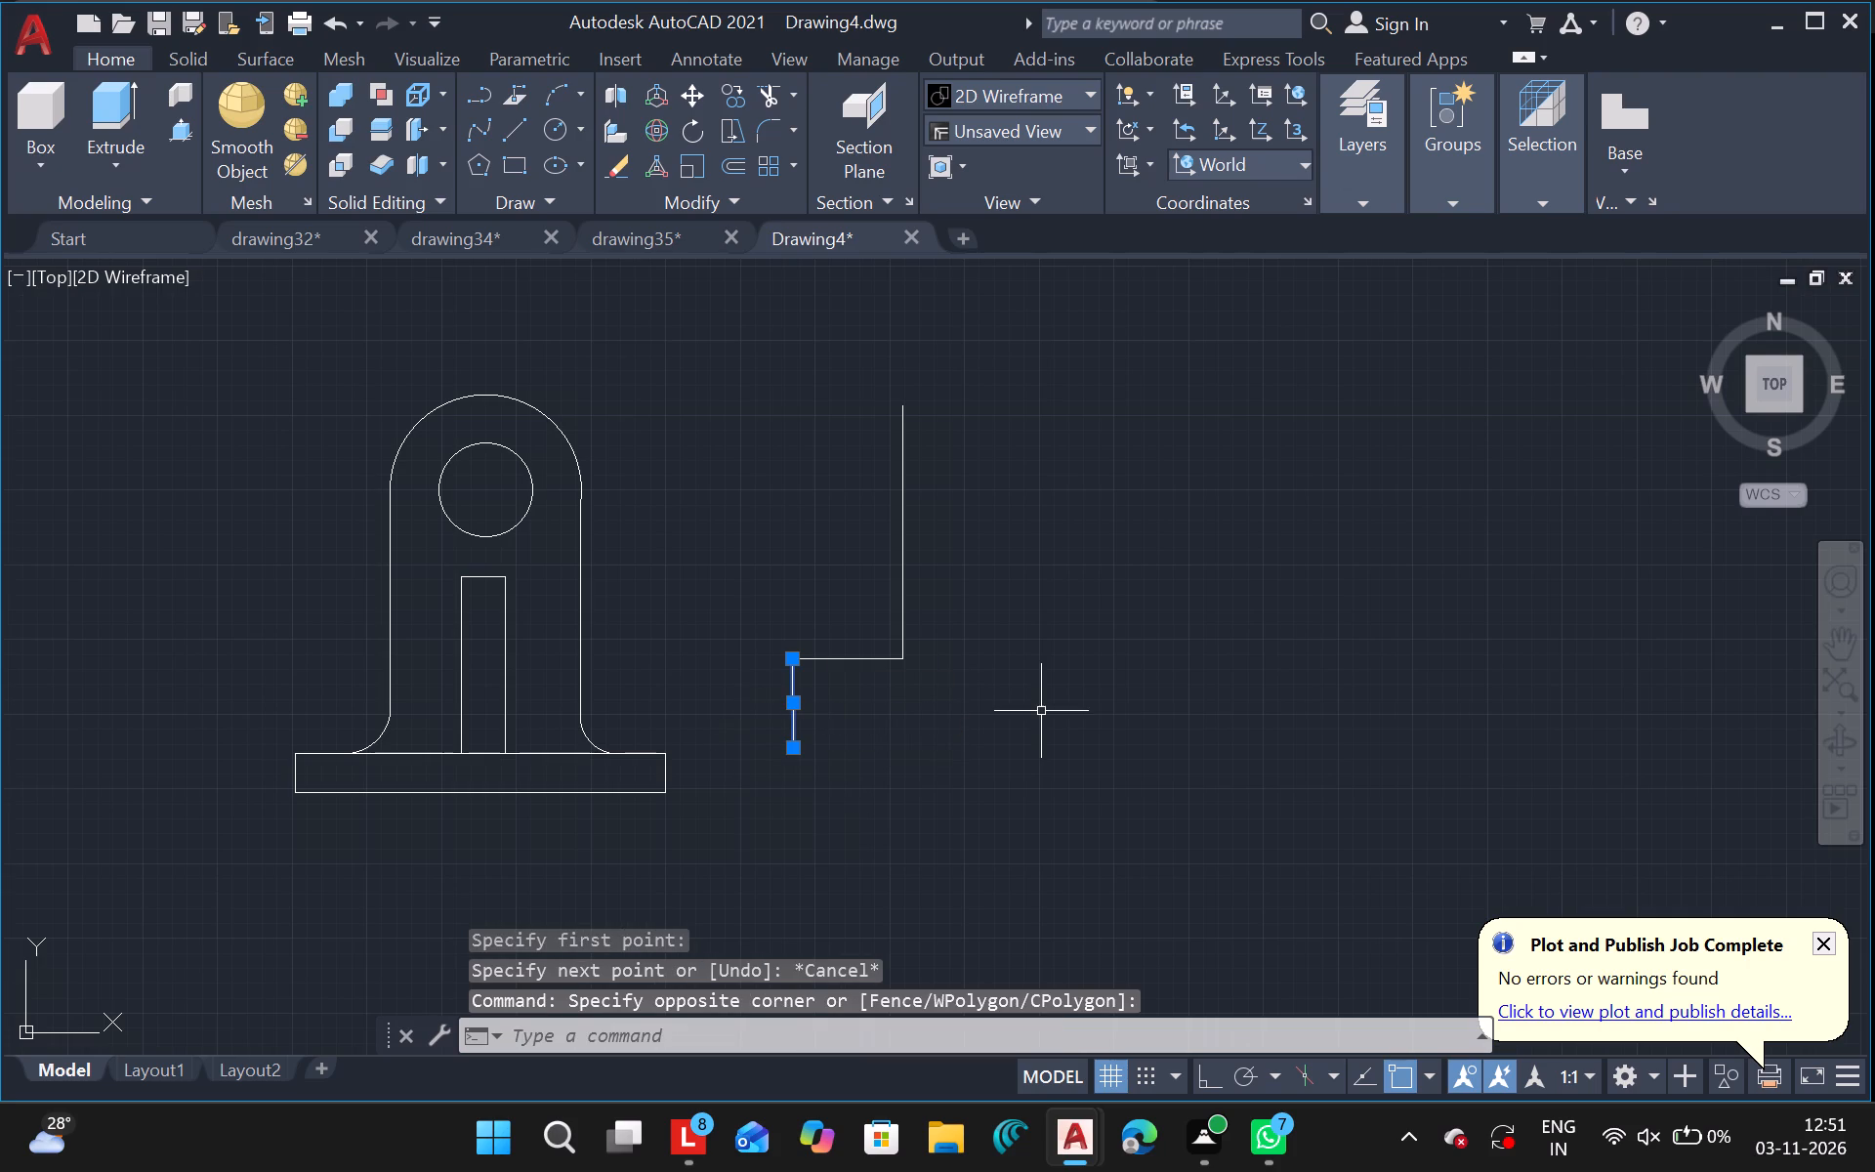
{"action": "key", "text": "Delete"}
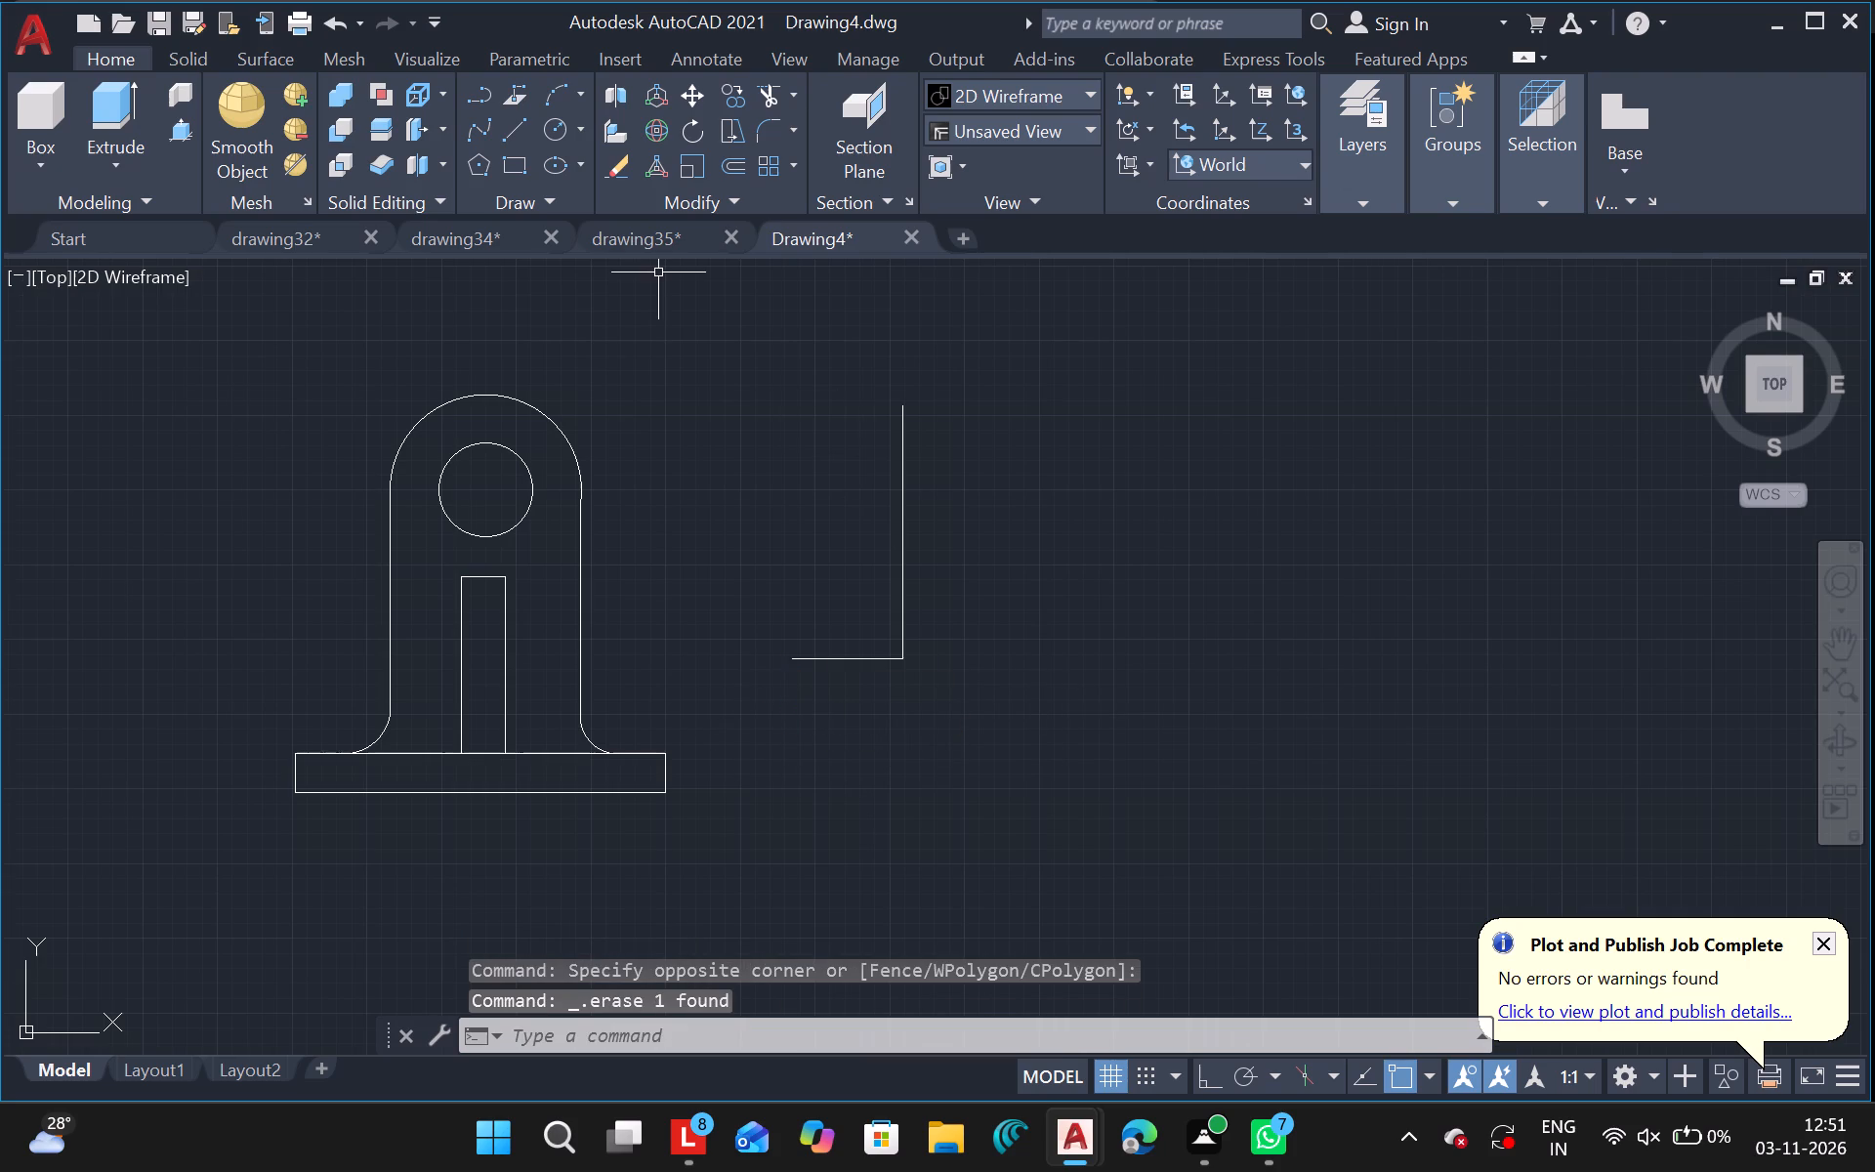
Draw a short, straight vertical line down from the left end of the stepped outline's horizontal line.
{"action": "scroll", "coordinate": [529, 163], "scroll_direction": "left", "scroll_amount": 1}
{"action": "left_click", "coordinate": [522, 128]}
{"action": "scroll", "coordinate": [522, 128], "scroll_direction": "up", "scroll_amount": 4}
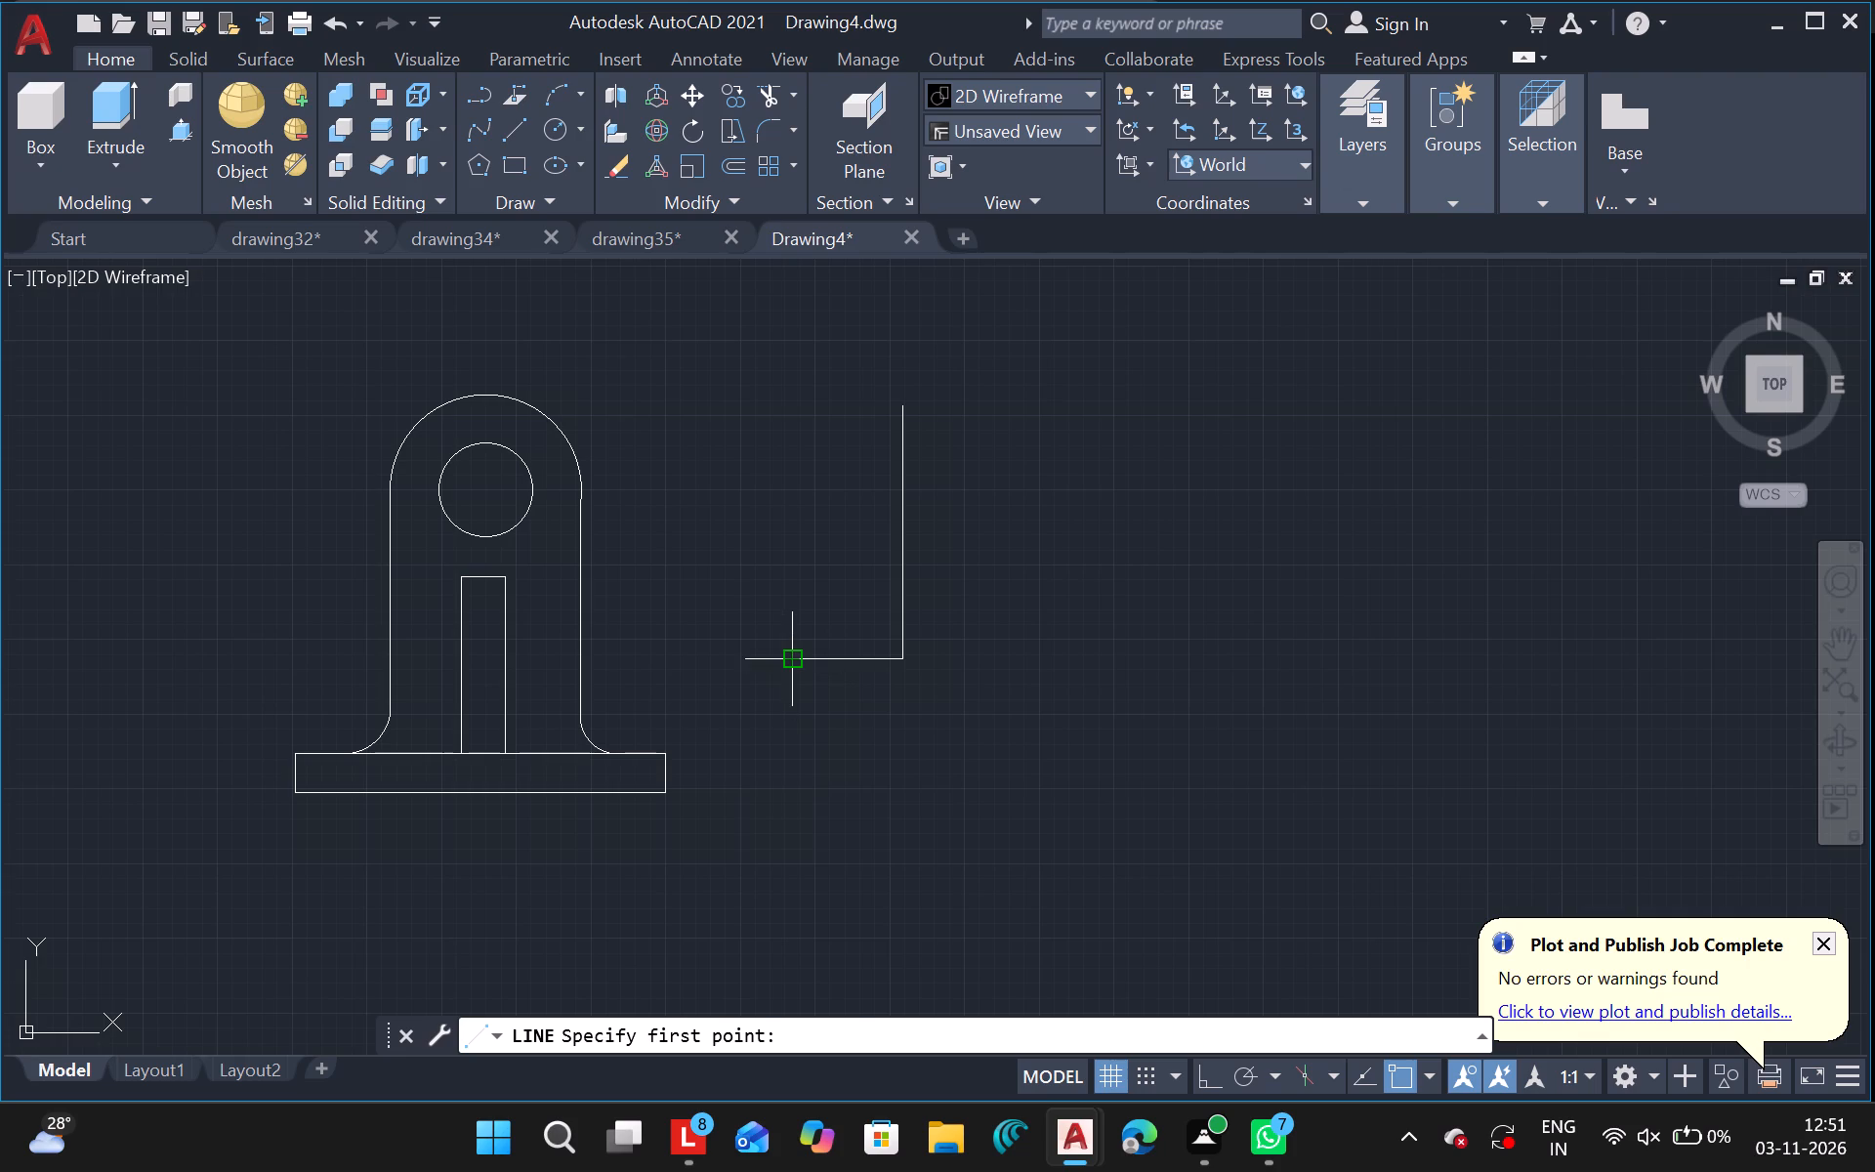
{"action": "left_click_drag", "start_coordinate": [796, 665], "coordinate": [807, 730]}
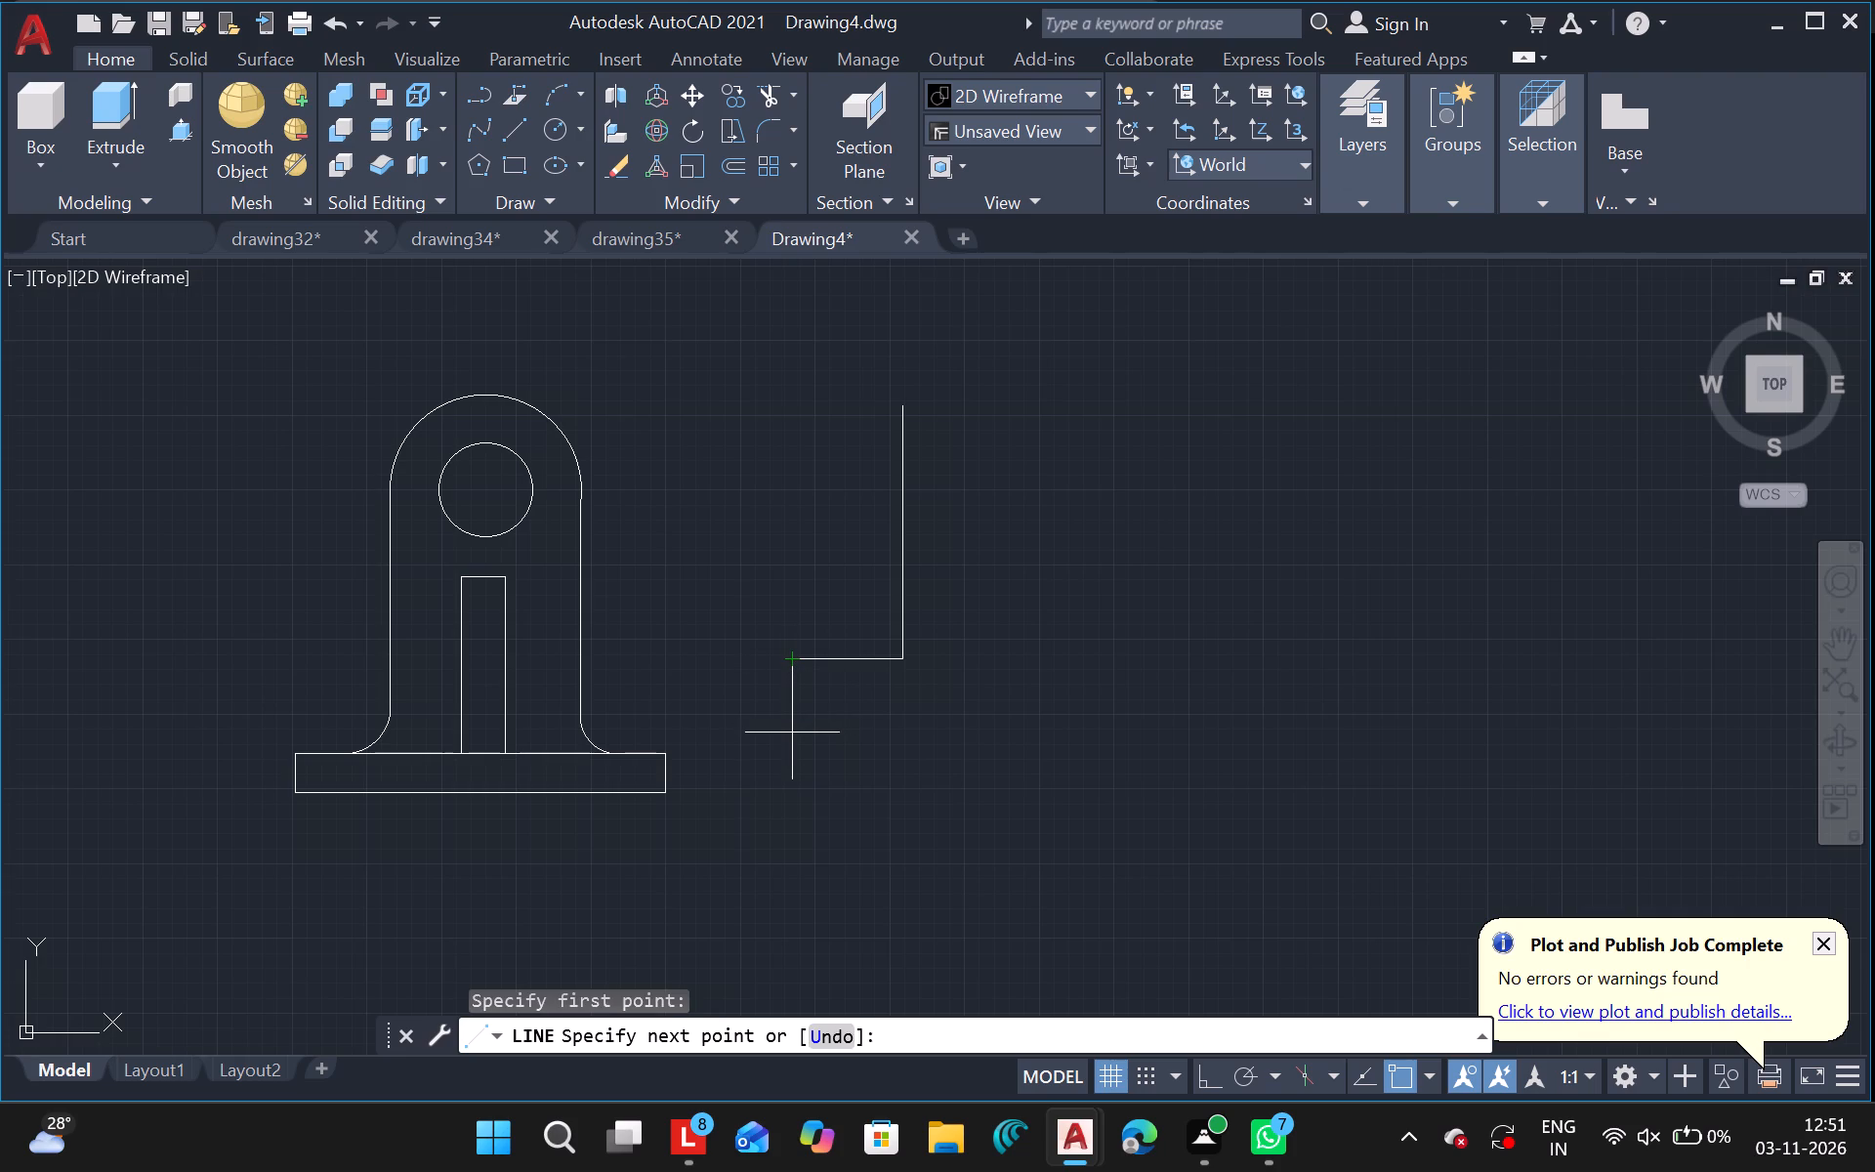
{"action": "left_click", "coordinate": [792, 732]}
{"action": "key", "text": "Escape"}
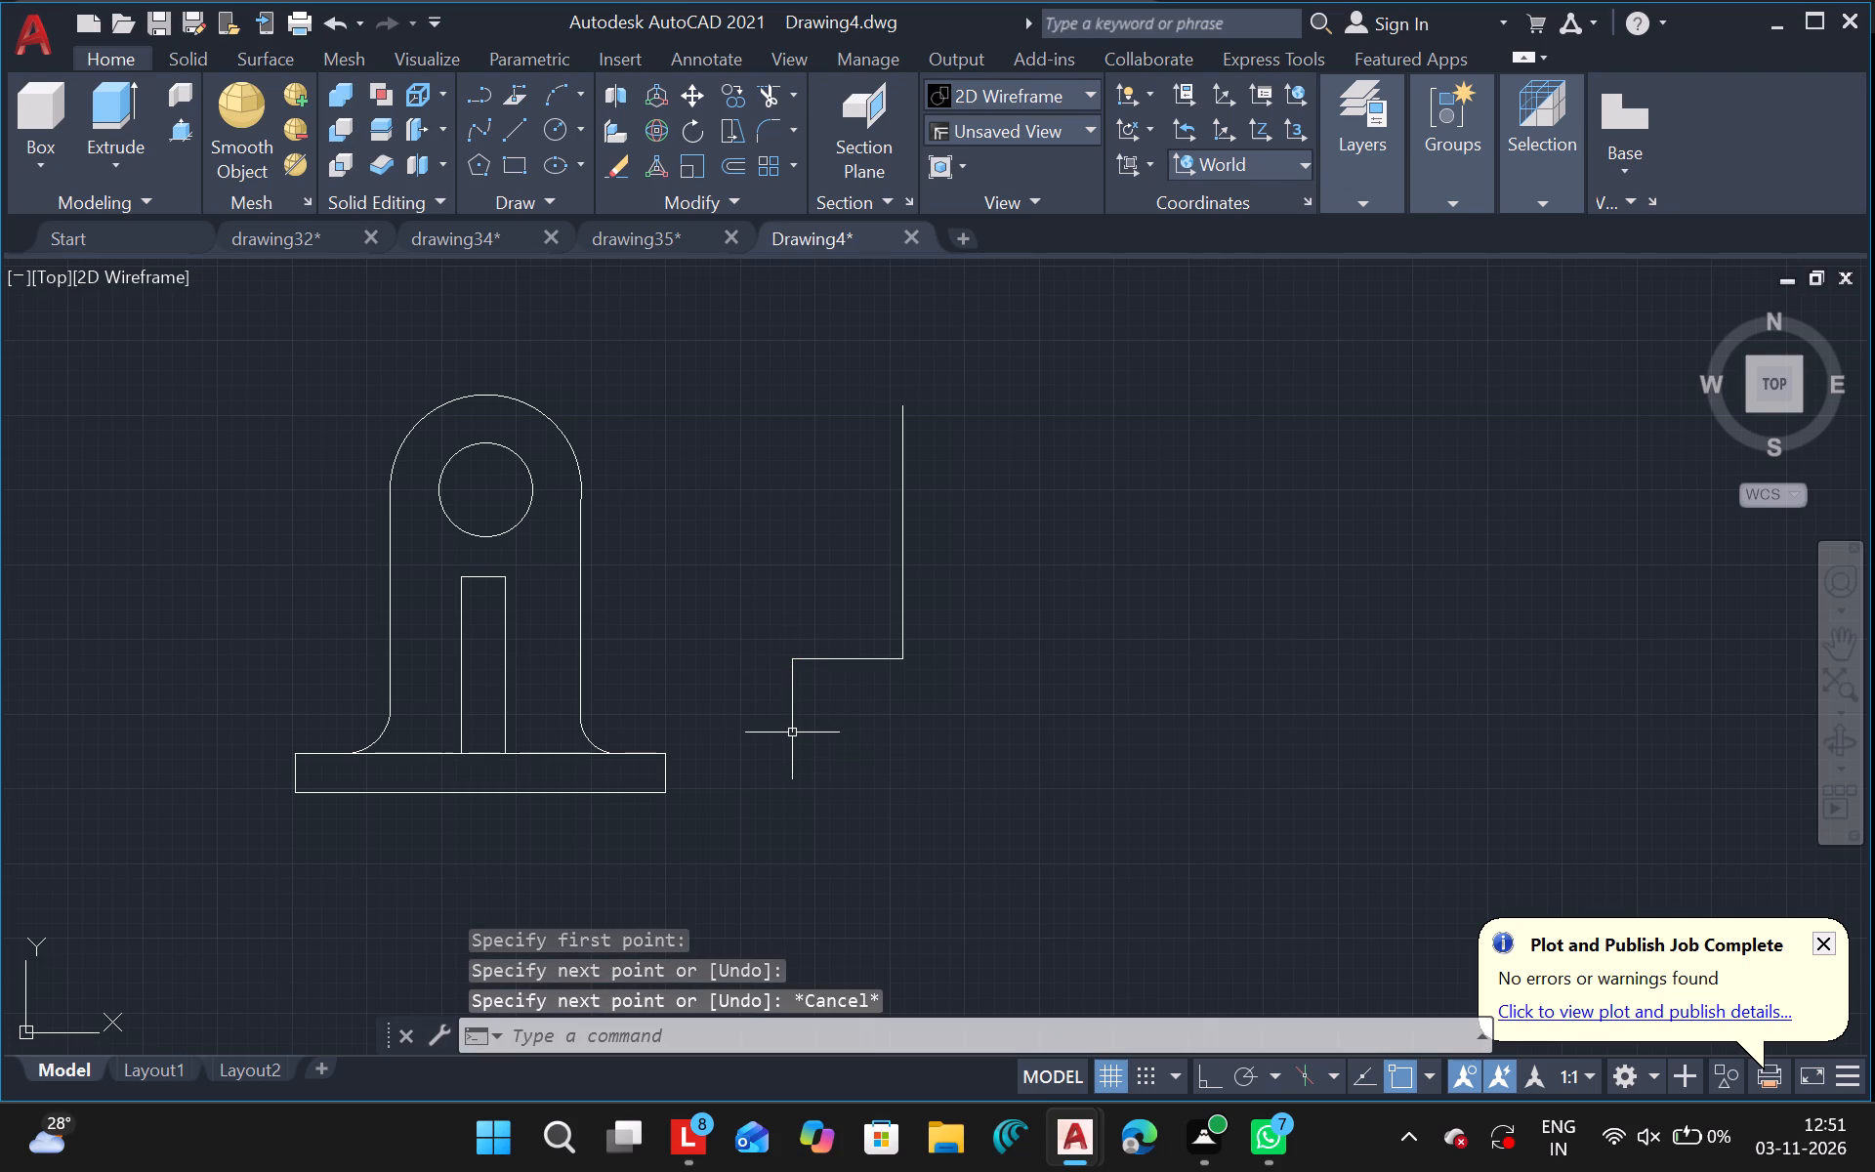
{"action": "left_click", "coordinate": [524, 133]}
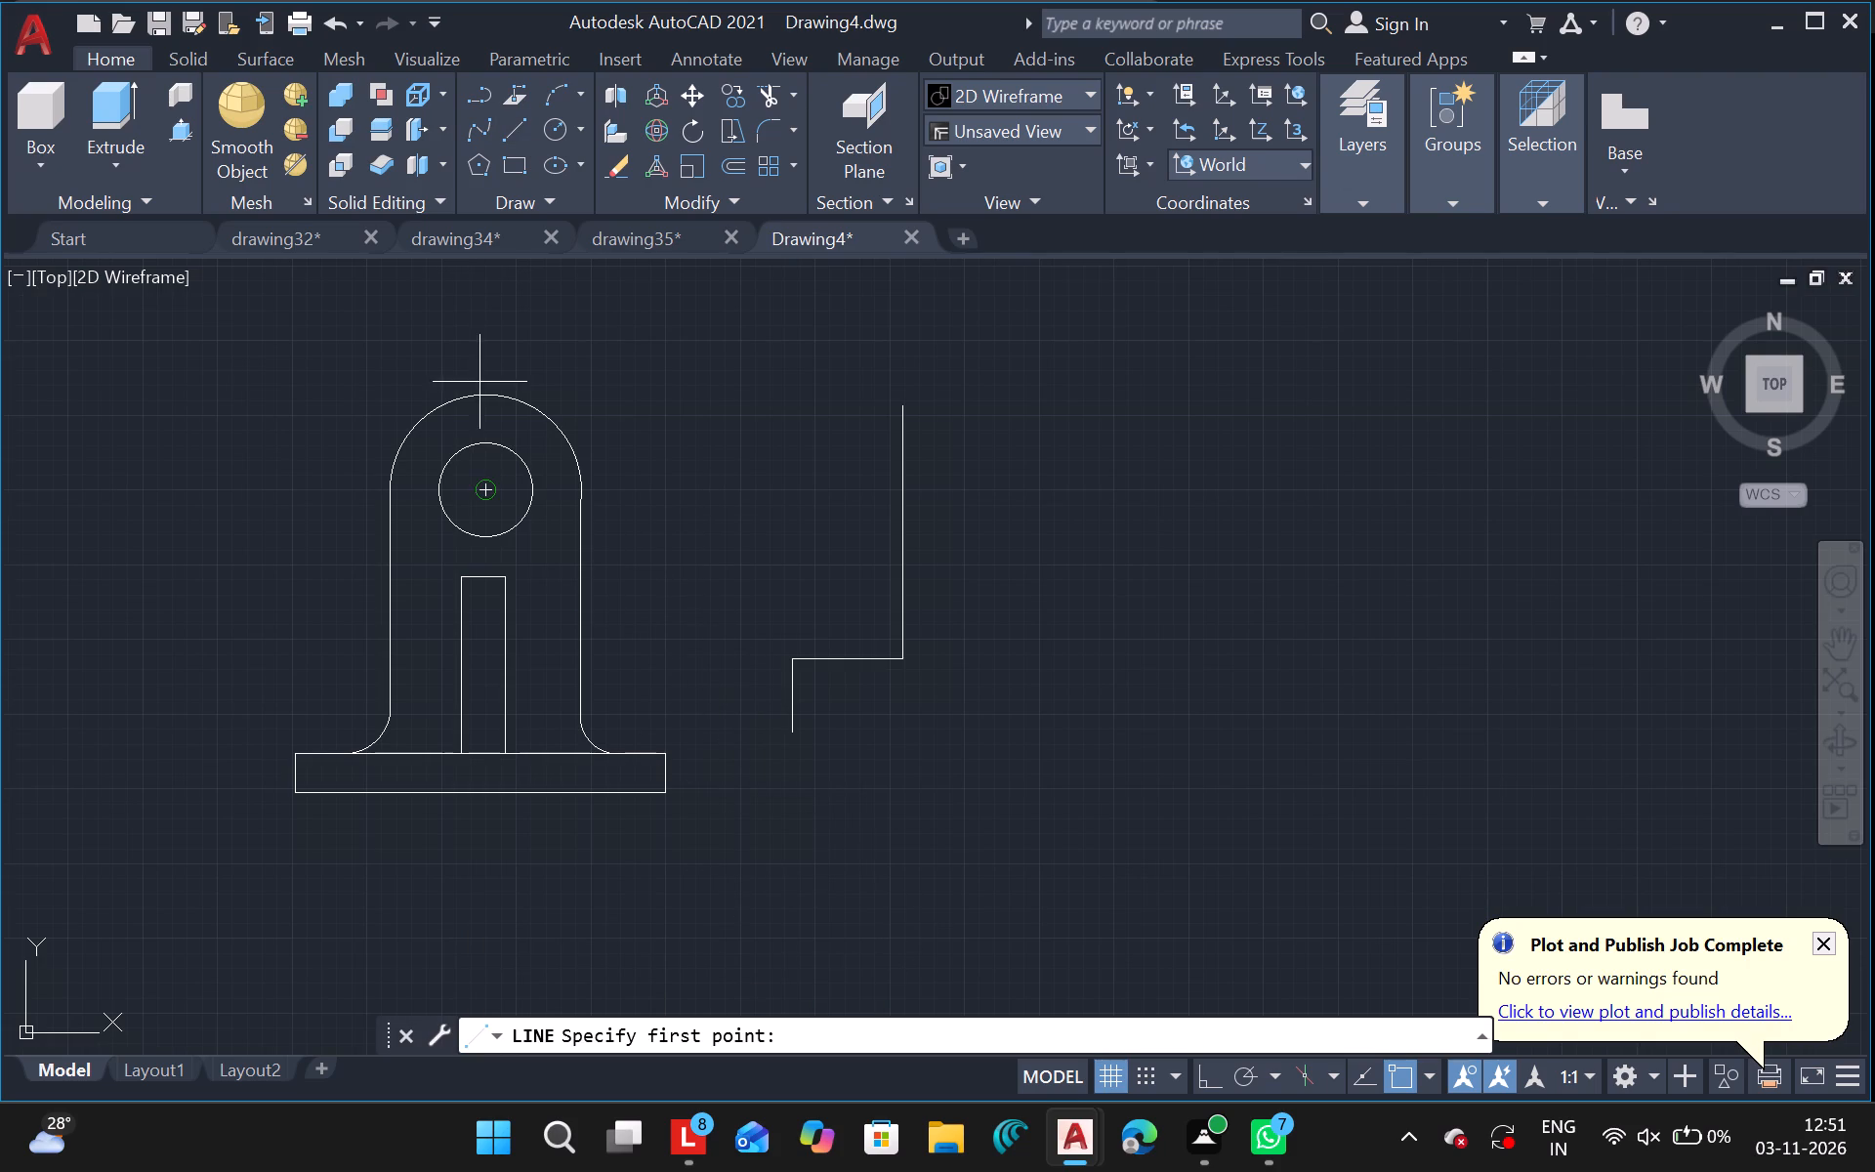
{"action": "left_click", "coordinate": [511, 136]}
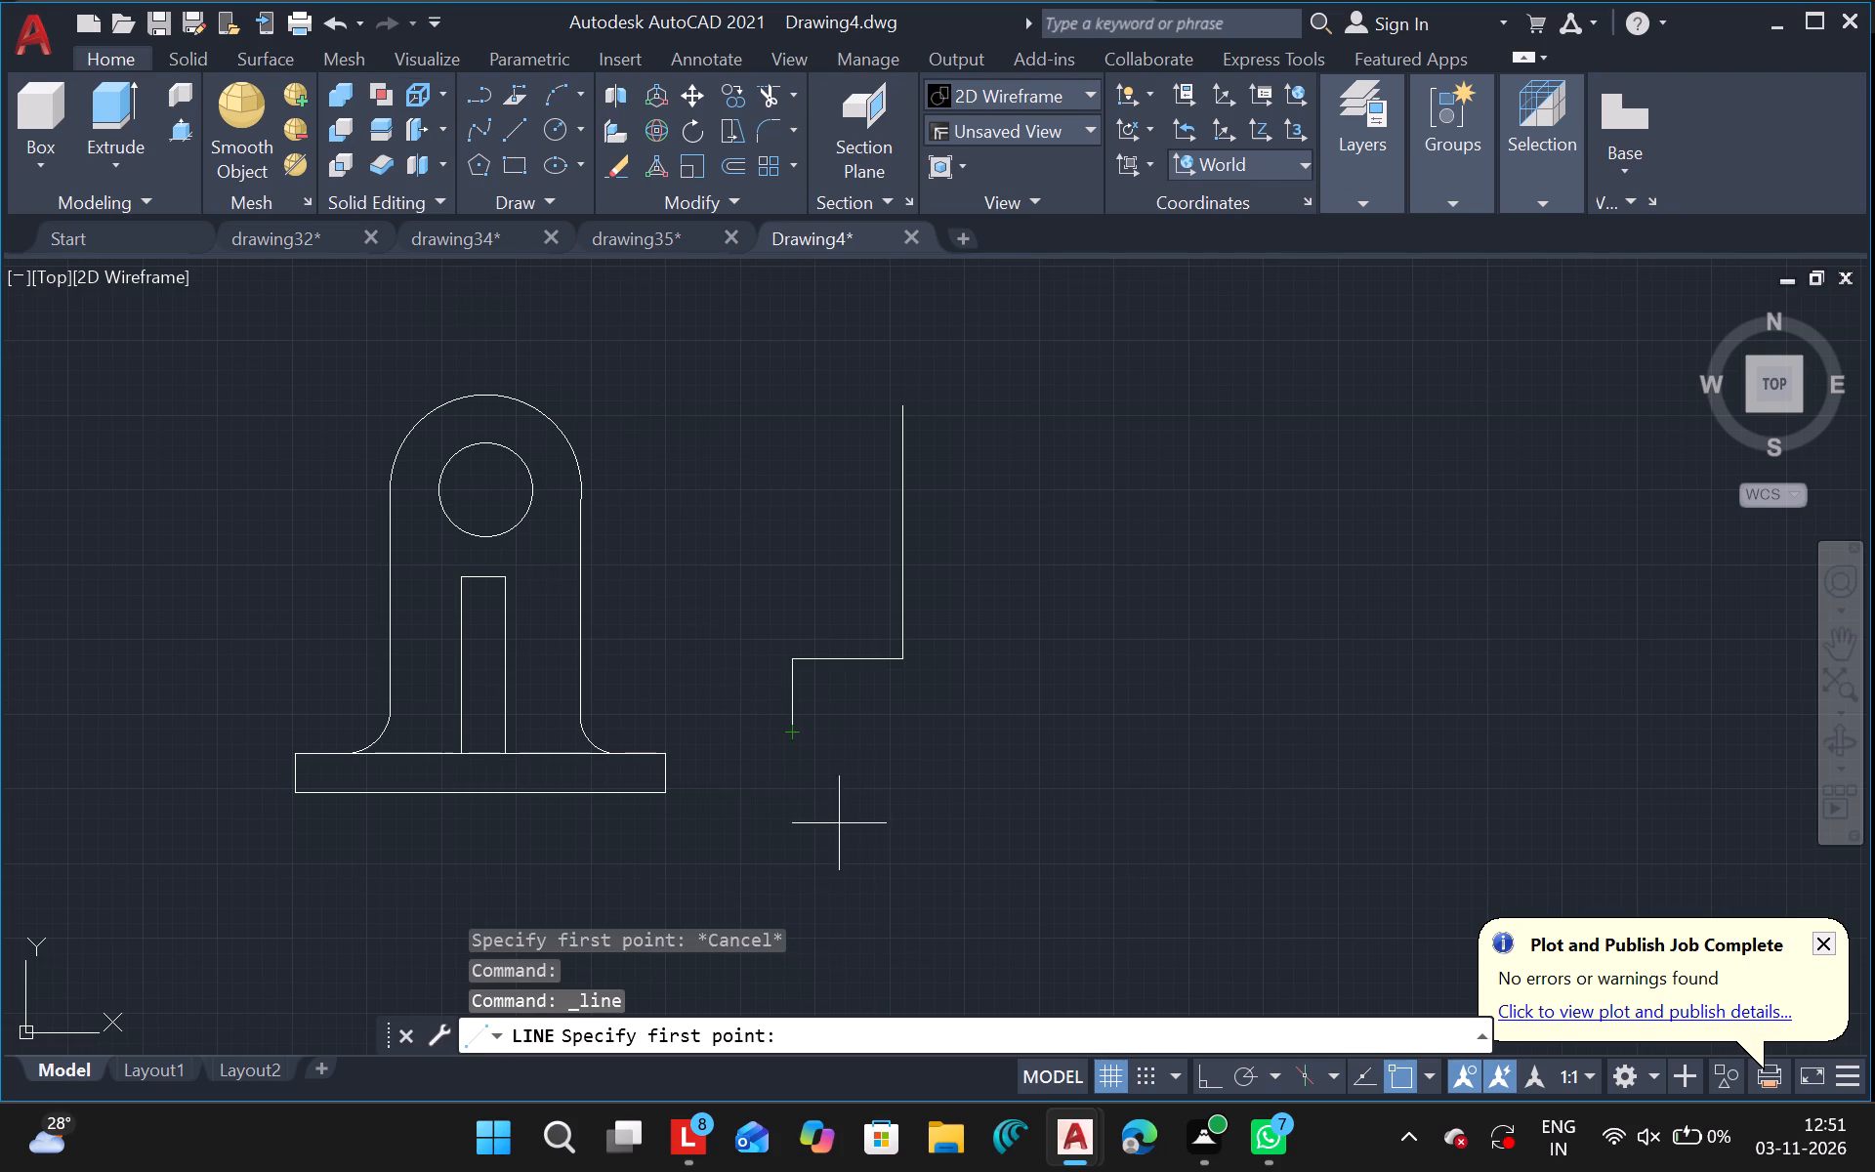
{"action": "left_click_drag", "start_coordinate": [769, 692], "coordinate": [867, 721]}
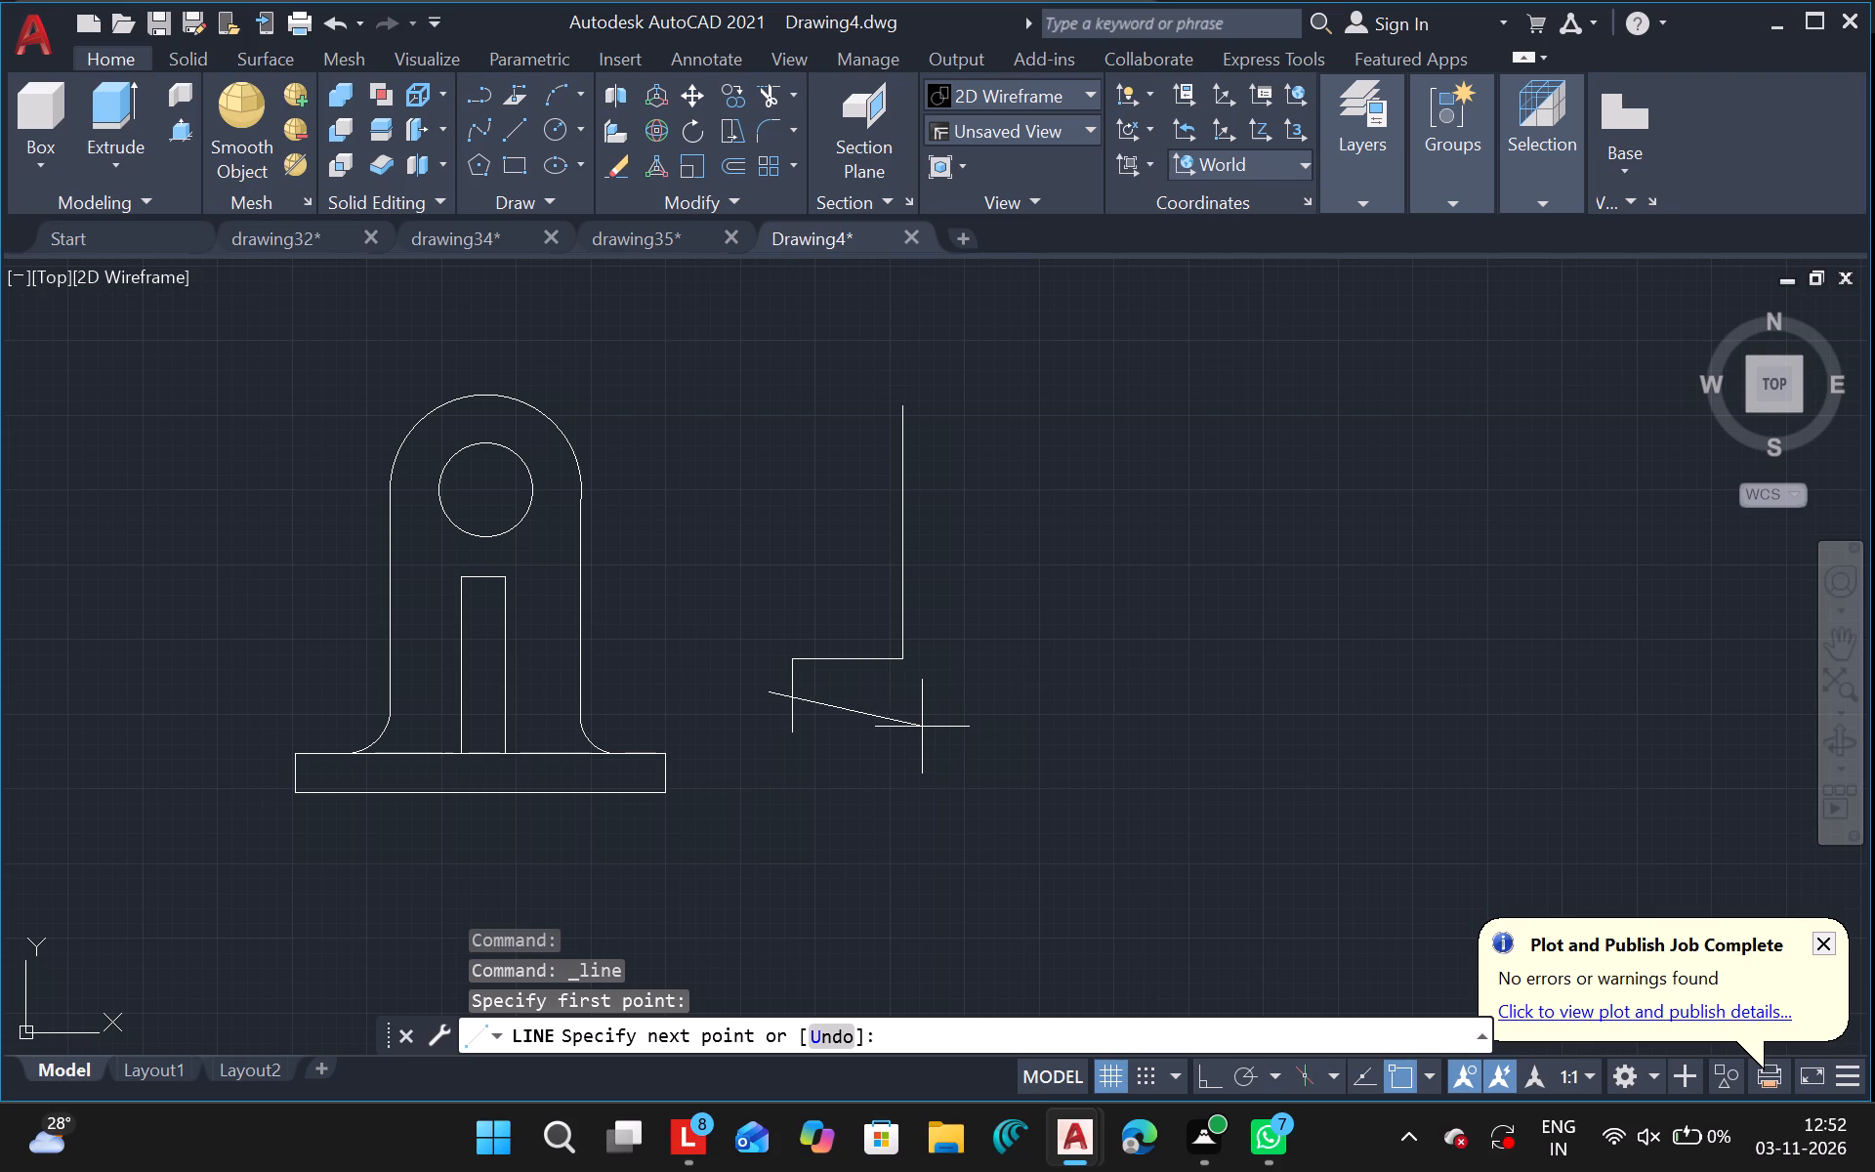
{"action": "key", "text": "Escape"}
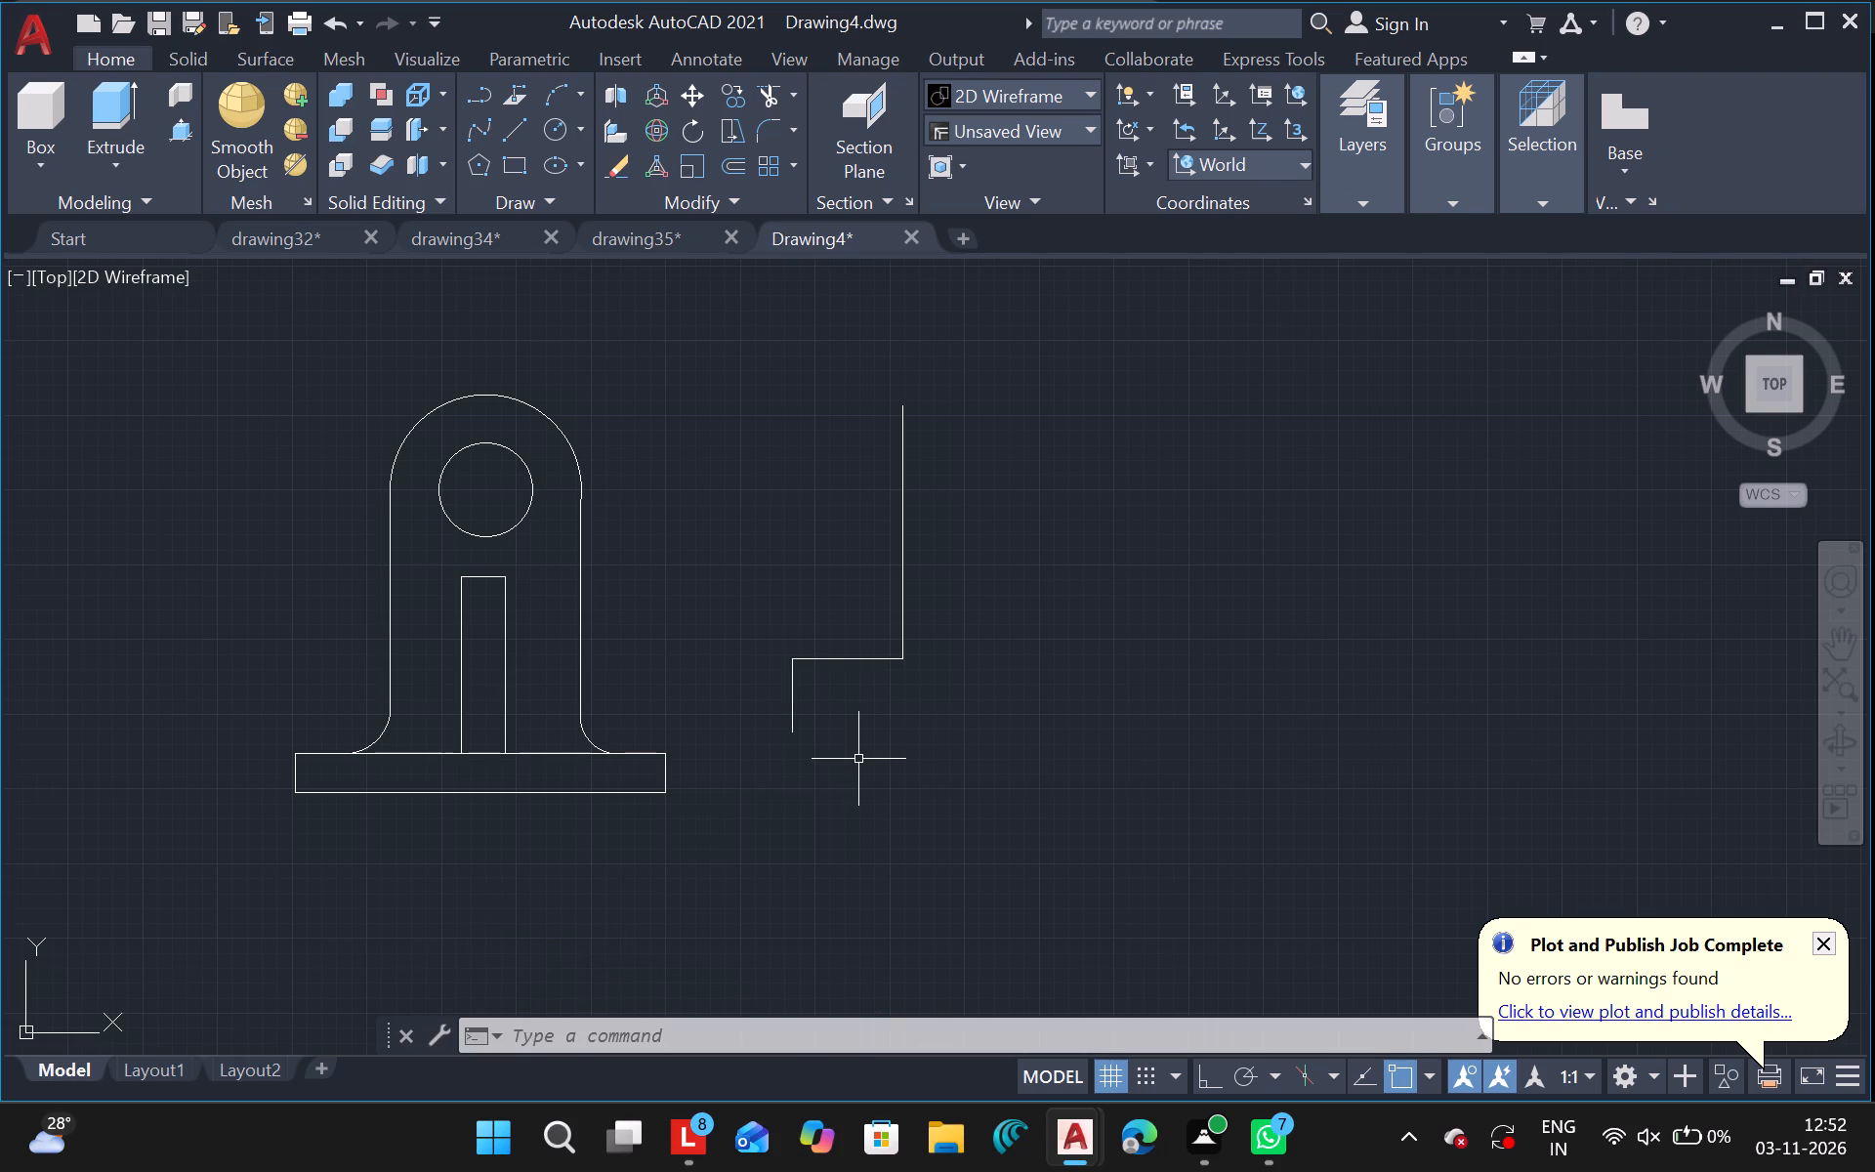
Draw a horizontal line below the step, crossing the short vertical line and extending right beyond the long vertical line.
{"action": "left_click", "coordinate": [521, 138]}
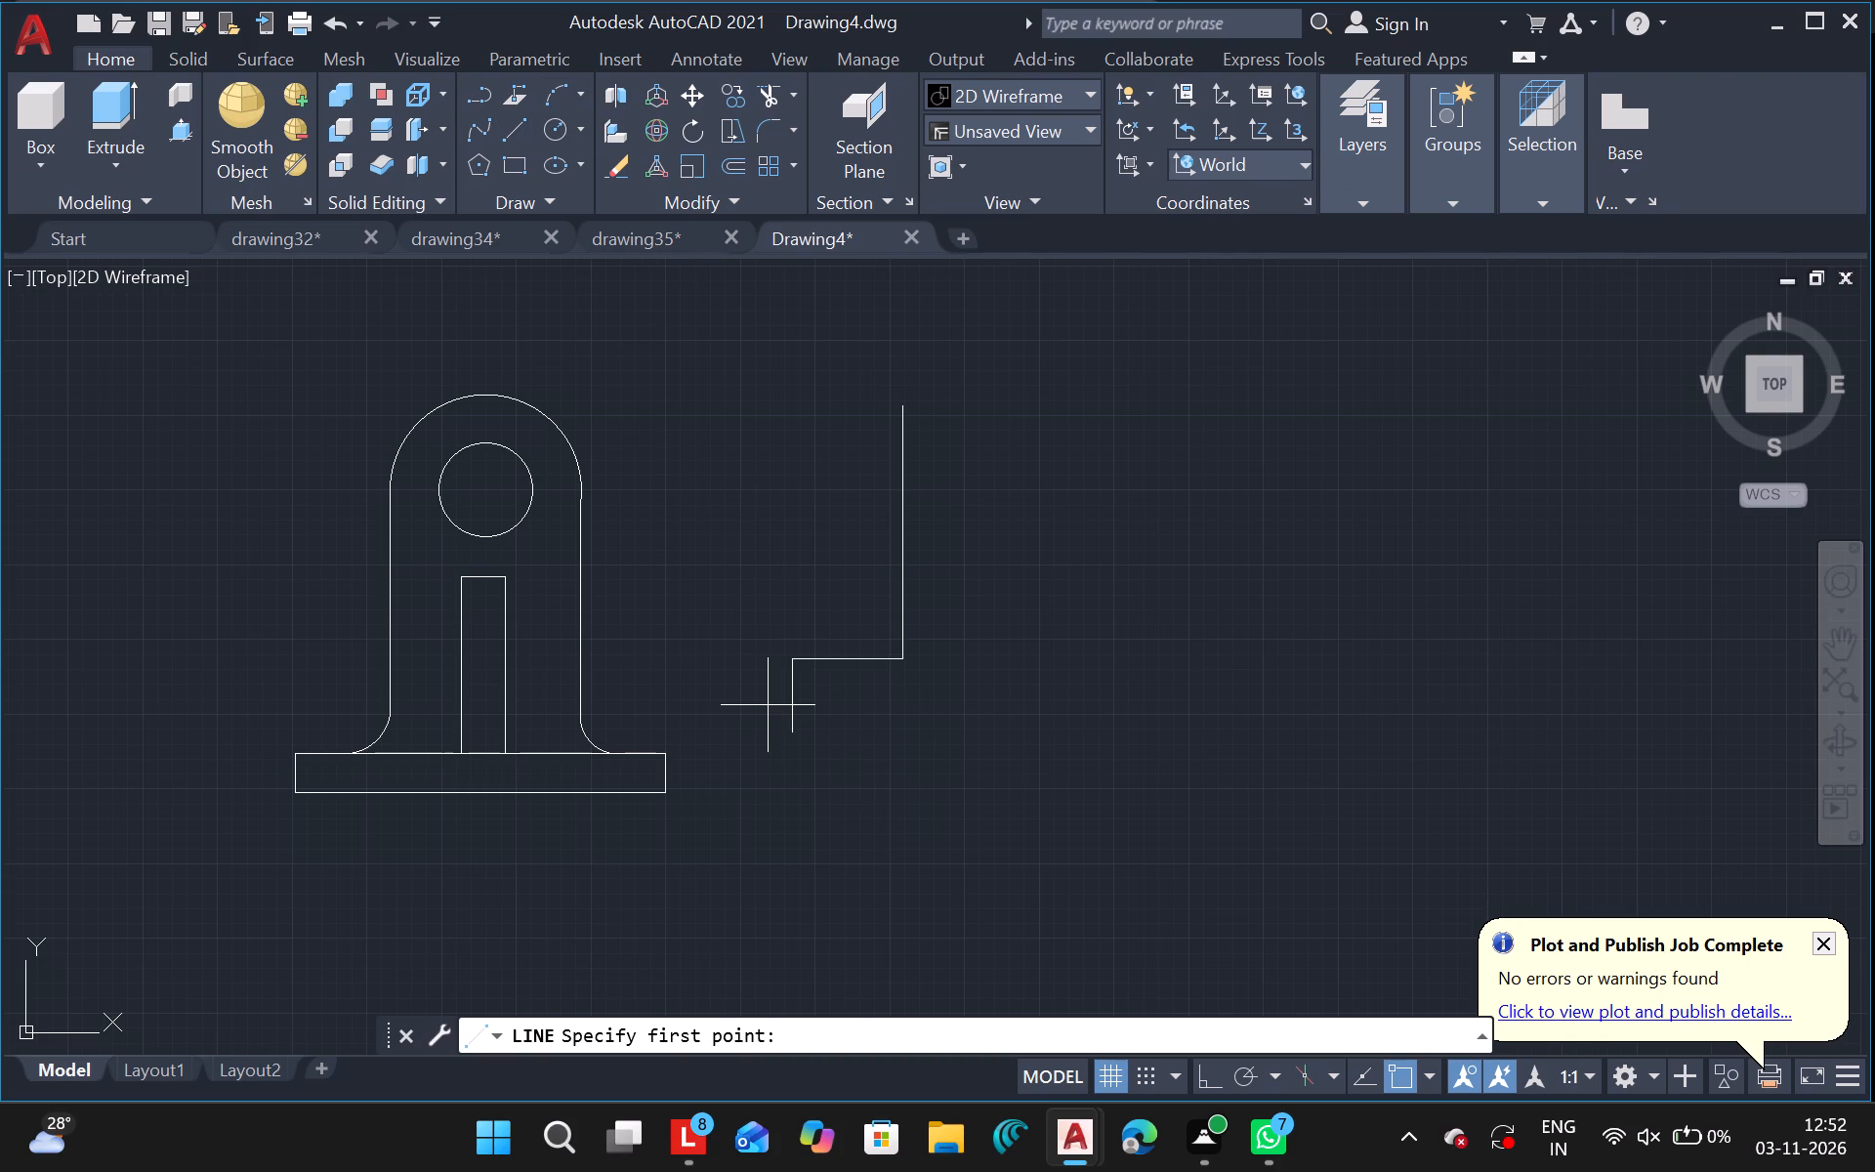
{"action": "left_click_drag", "start_coordinate": [768, 705], "coordinate": [986, 712]}
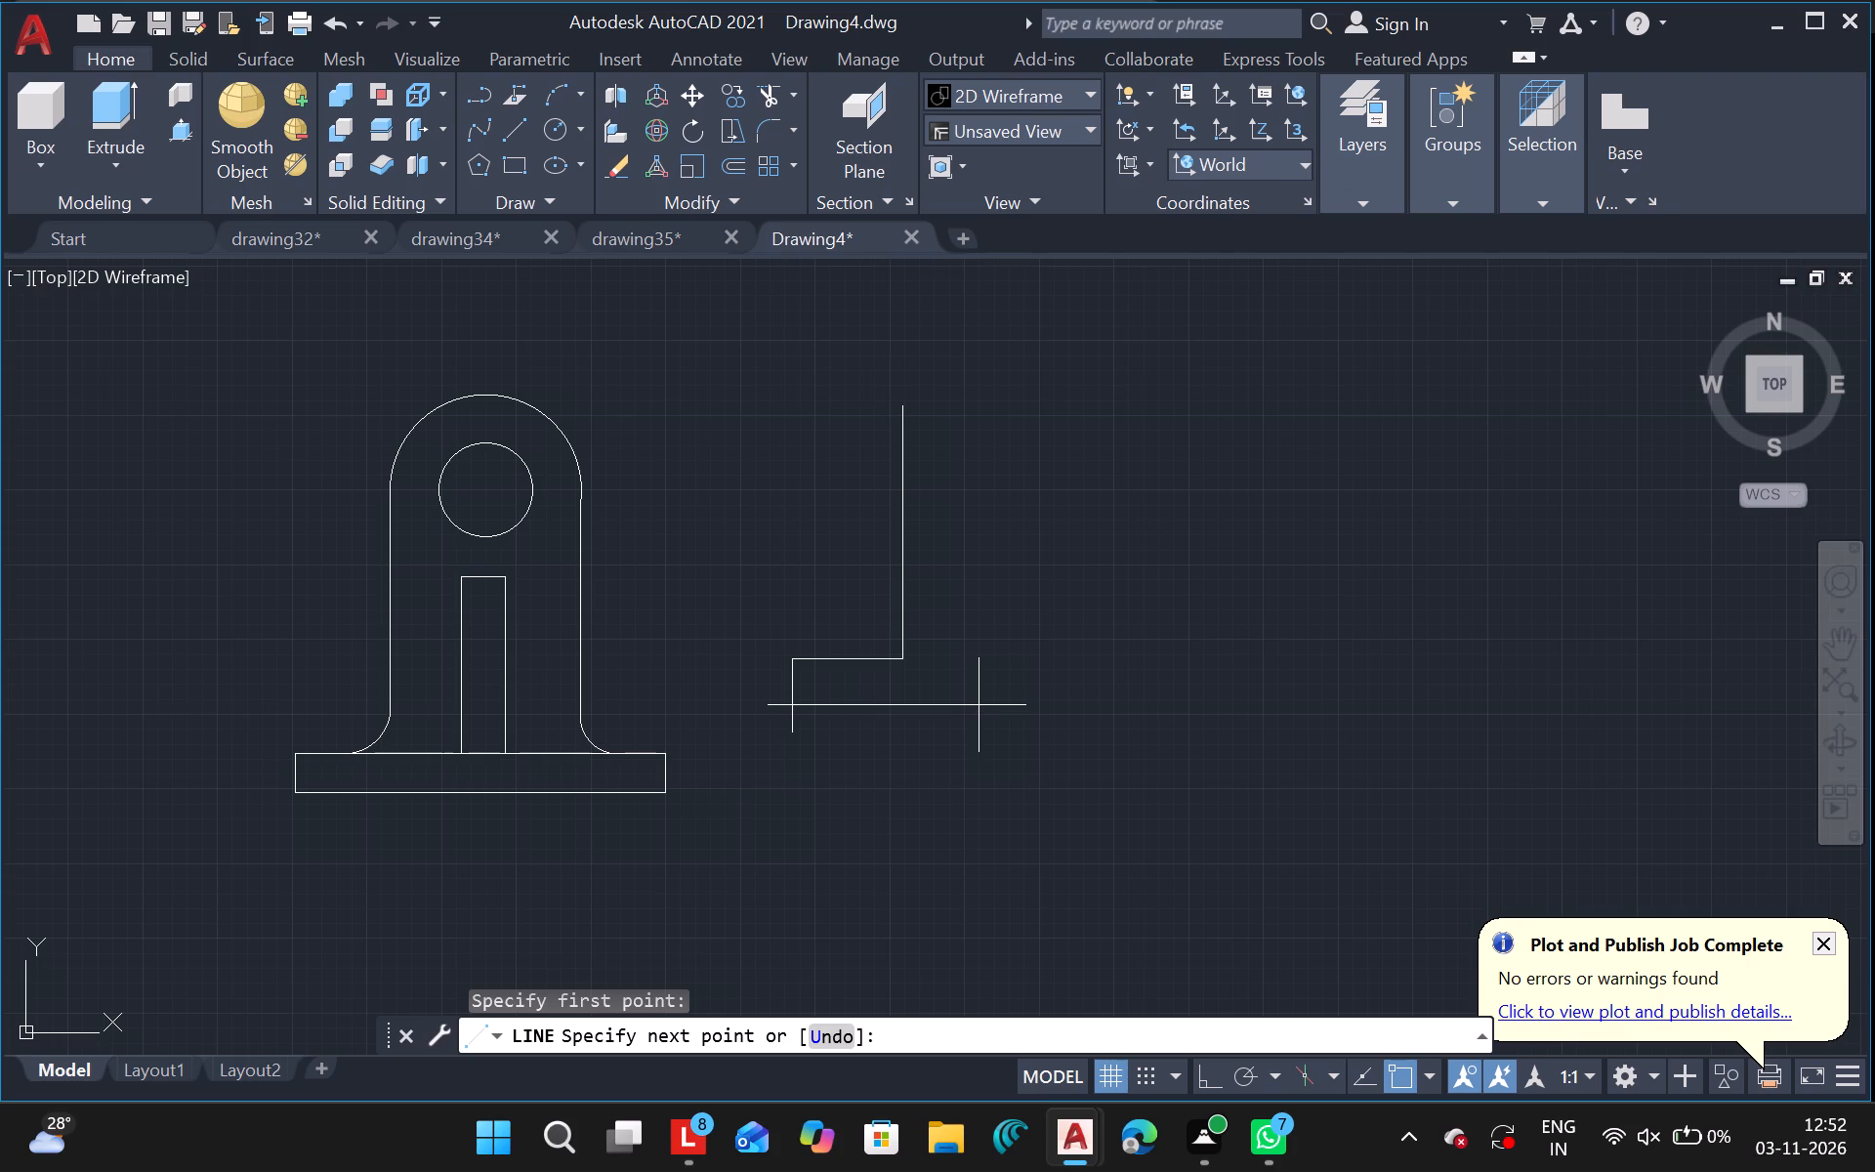
{"action": "left_click", "coordinate": [979, 705]}
{"action": "key", "text": "Escape"}
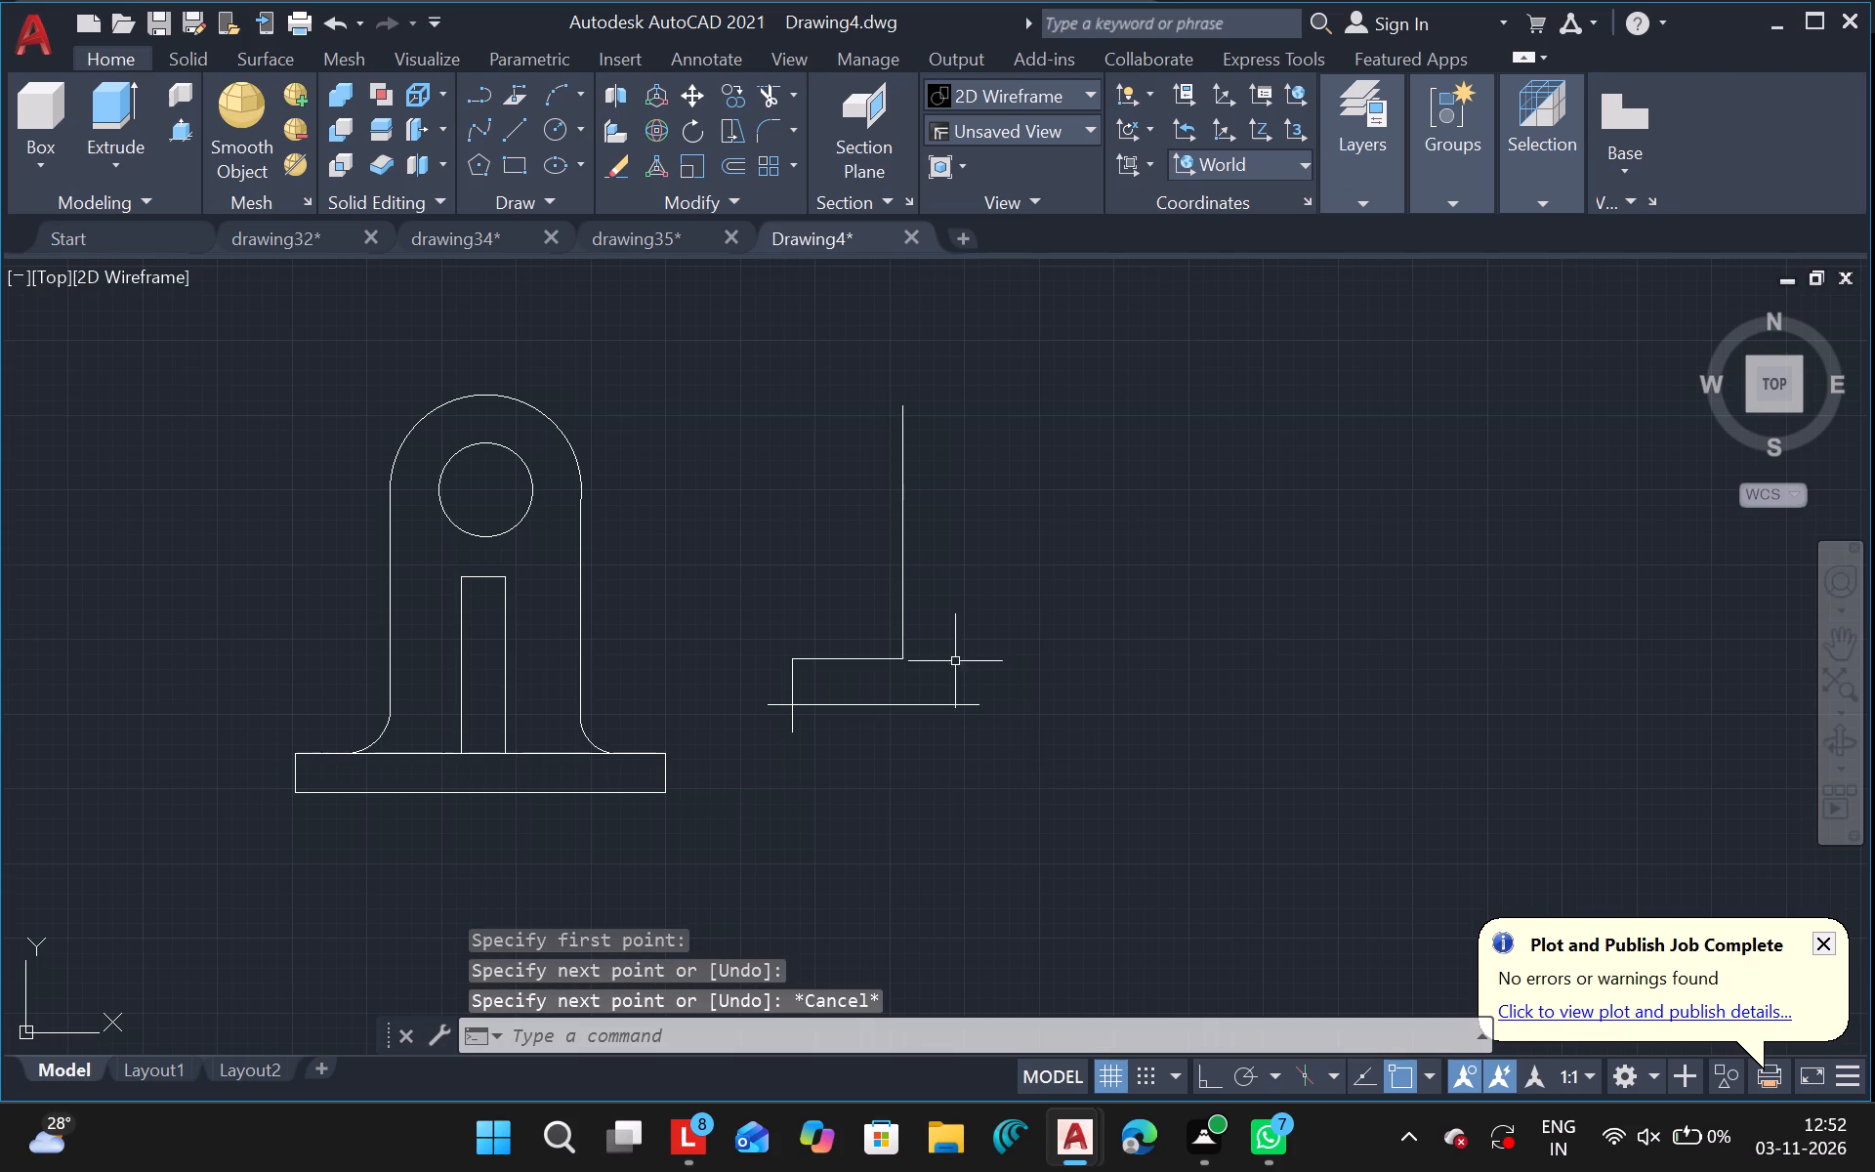
Draw a short horizontal line extending right from the top end of the side view's long vertical line.
{"action": "left_click", "coordinate": [516, 138]}
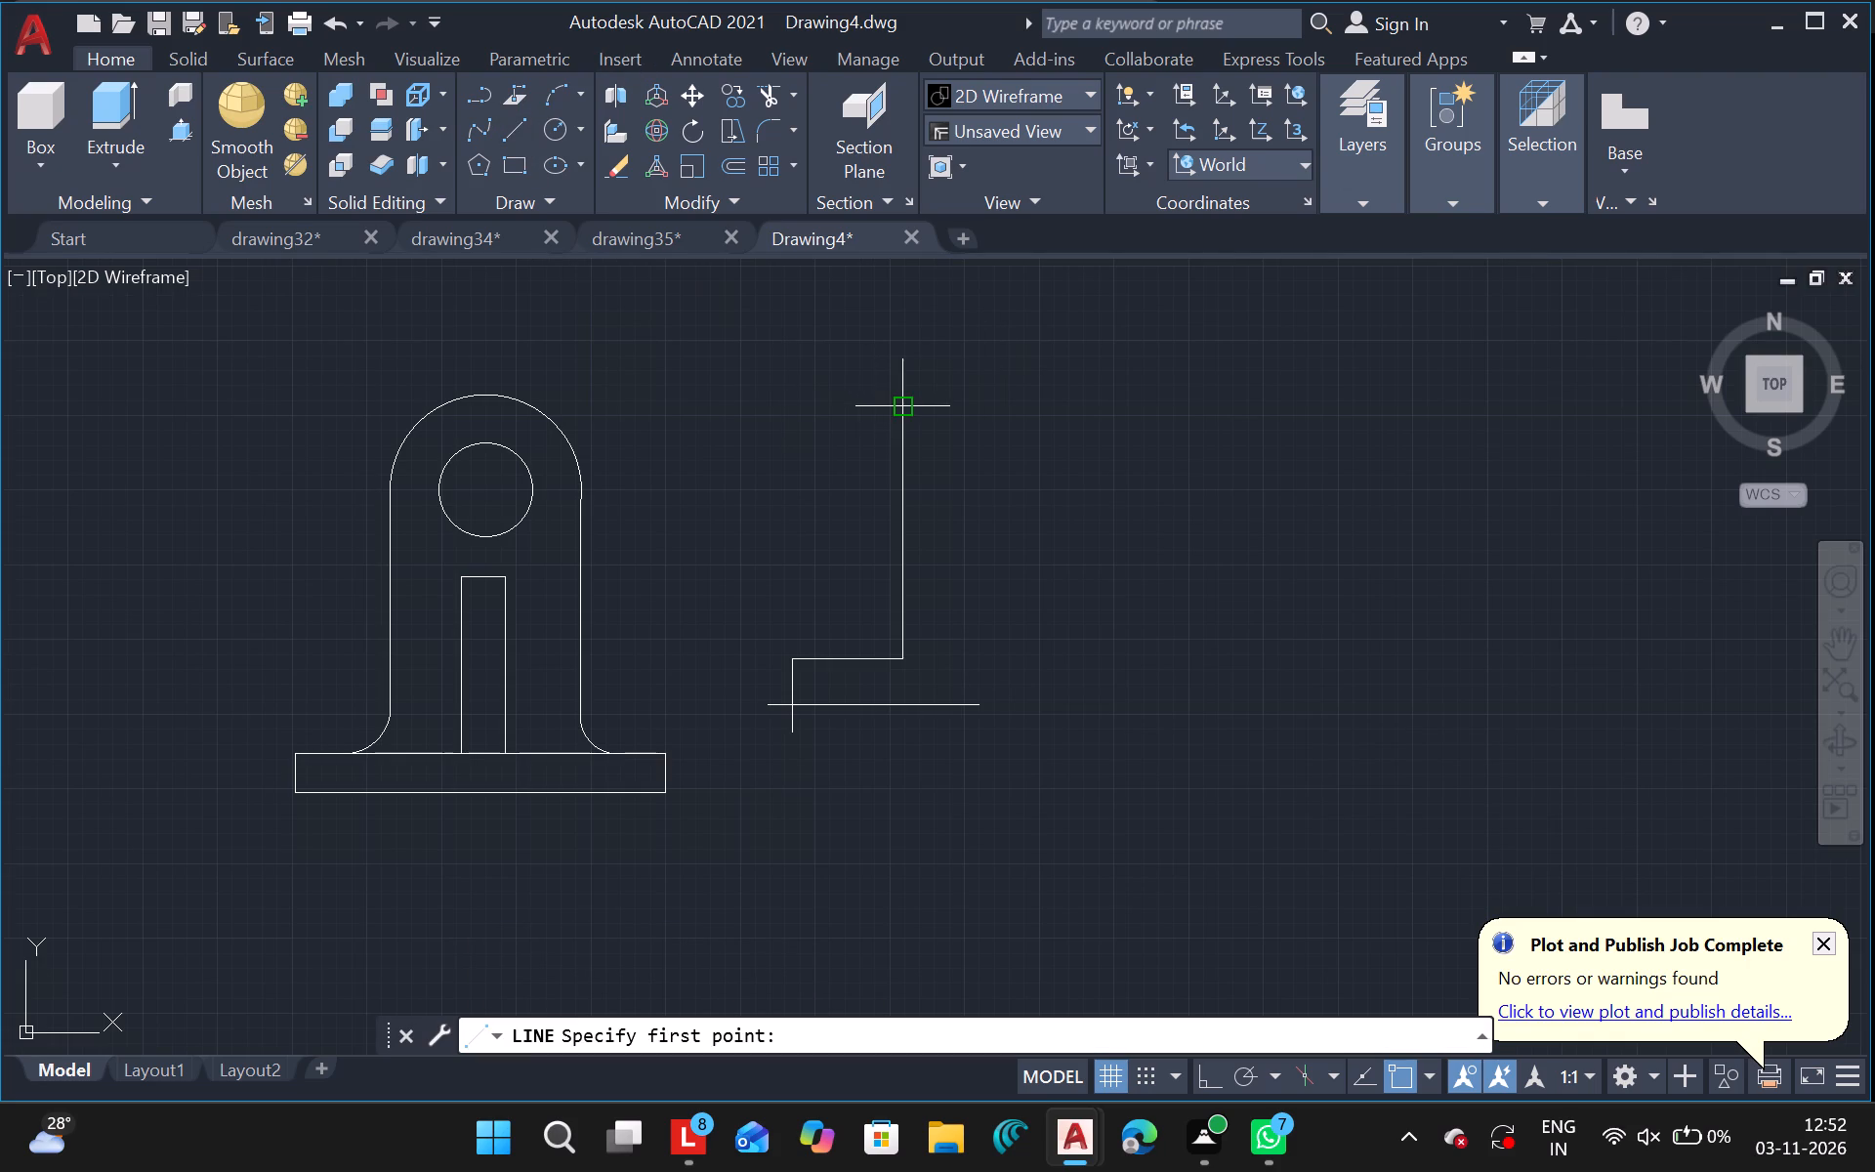
{"action": "left_click_drag", "start_coordinate": [904, 398], "coordinate": [970, 379]}
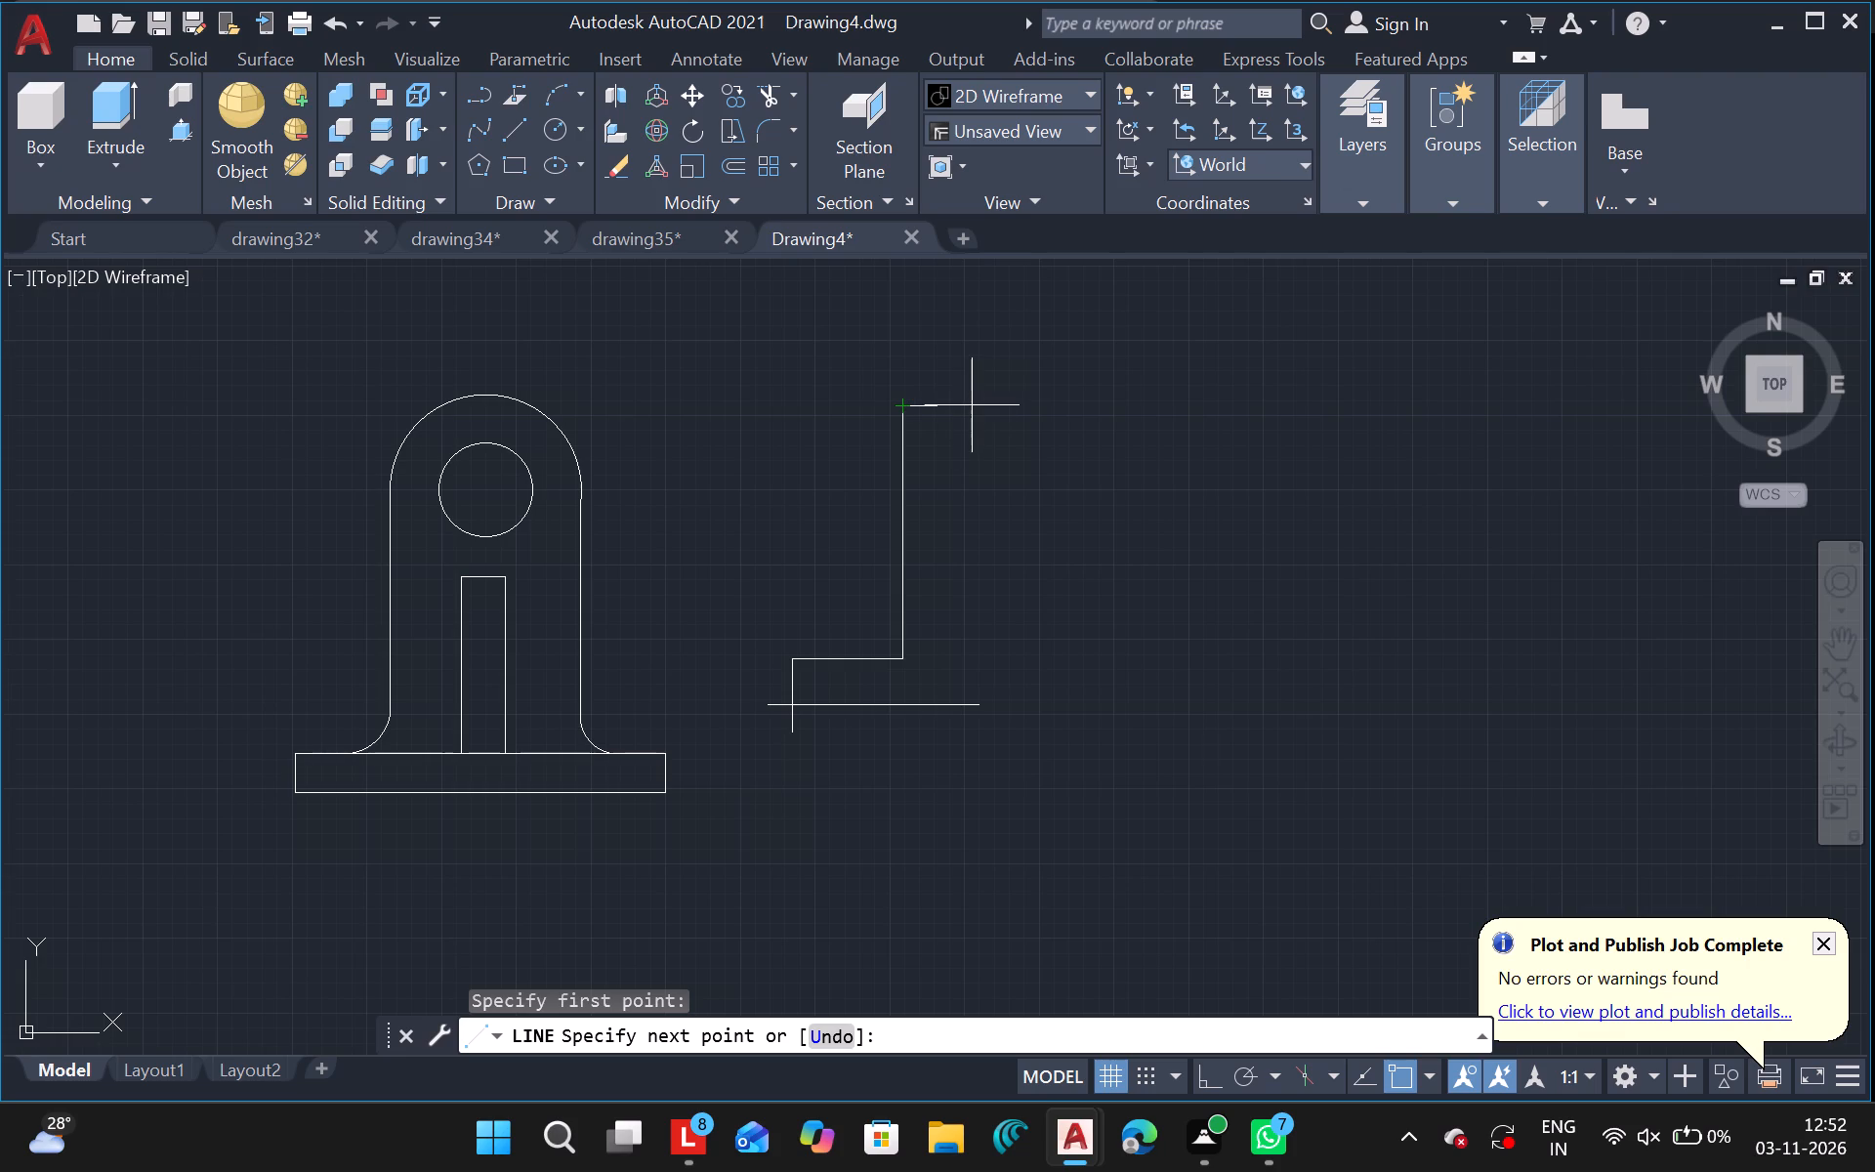
{"action": "left_click", "coordinate": [1027, 406]}
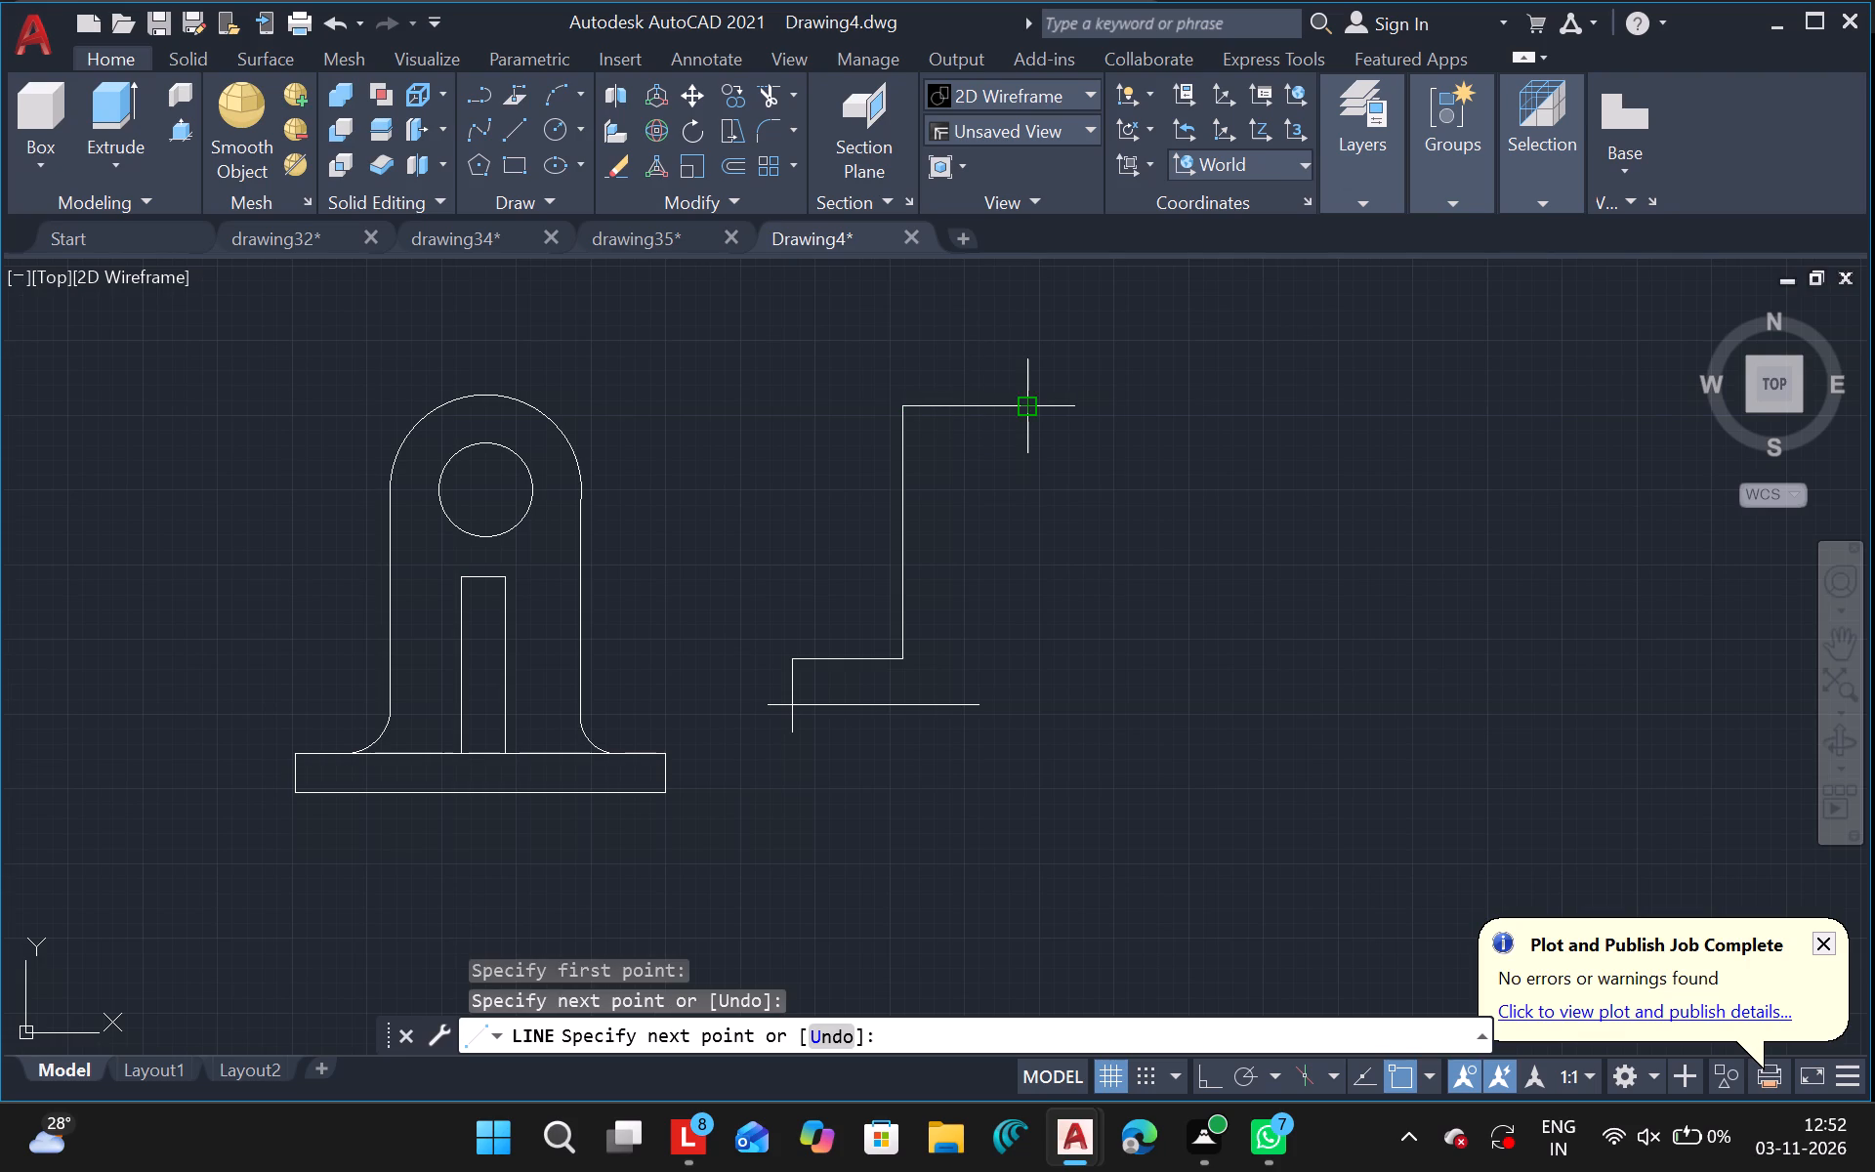
{"action": "key", "text": "Escape"}
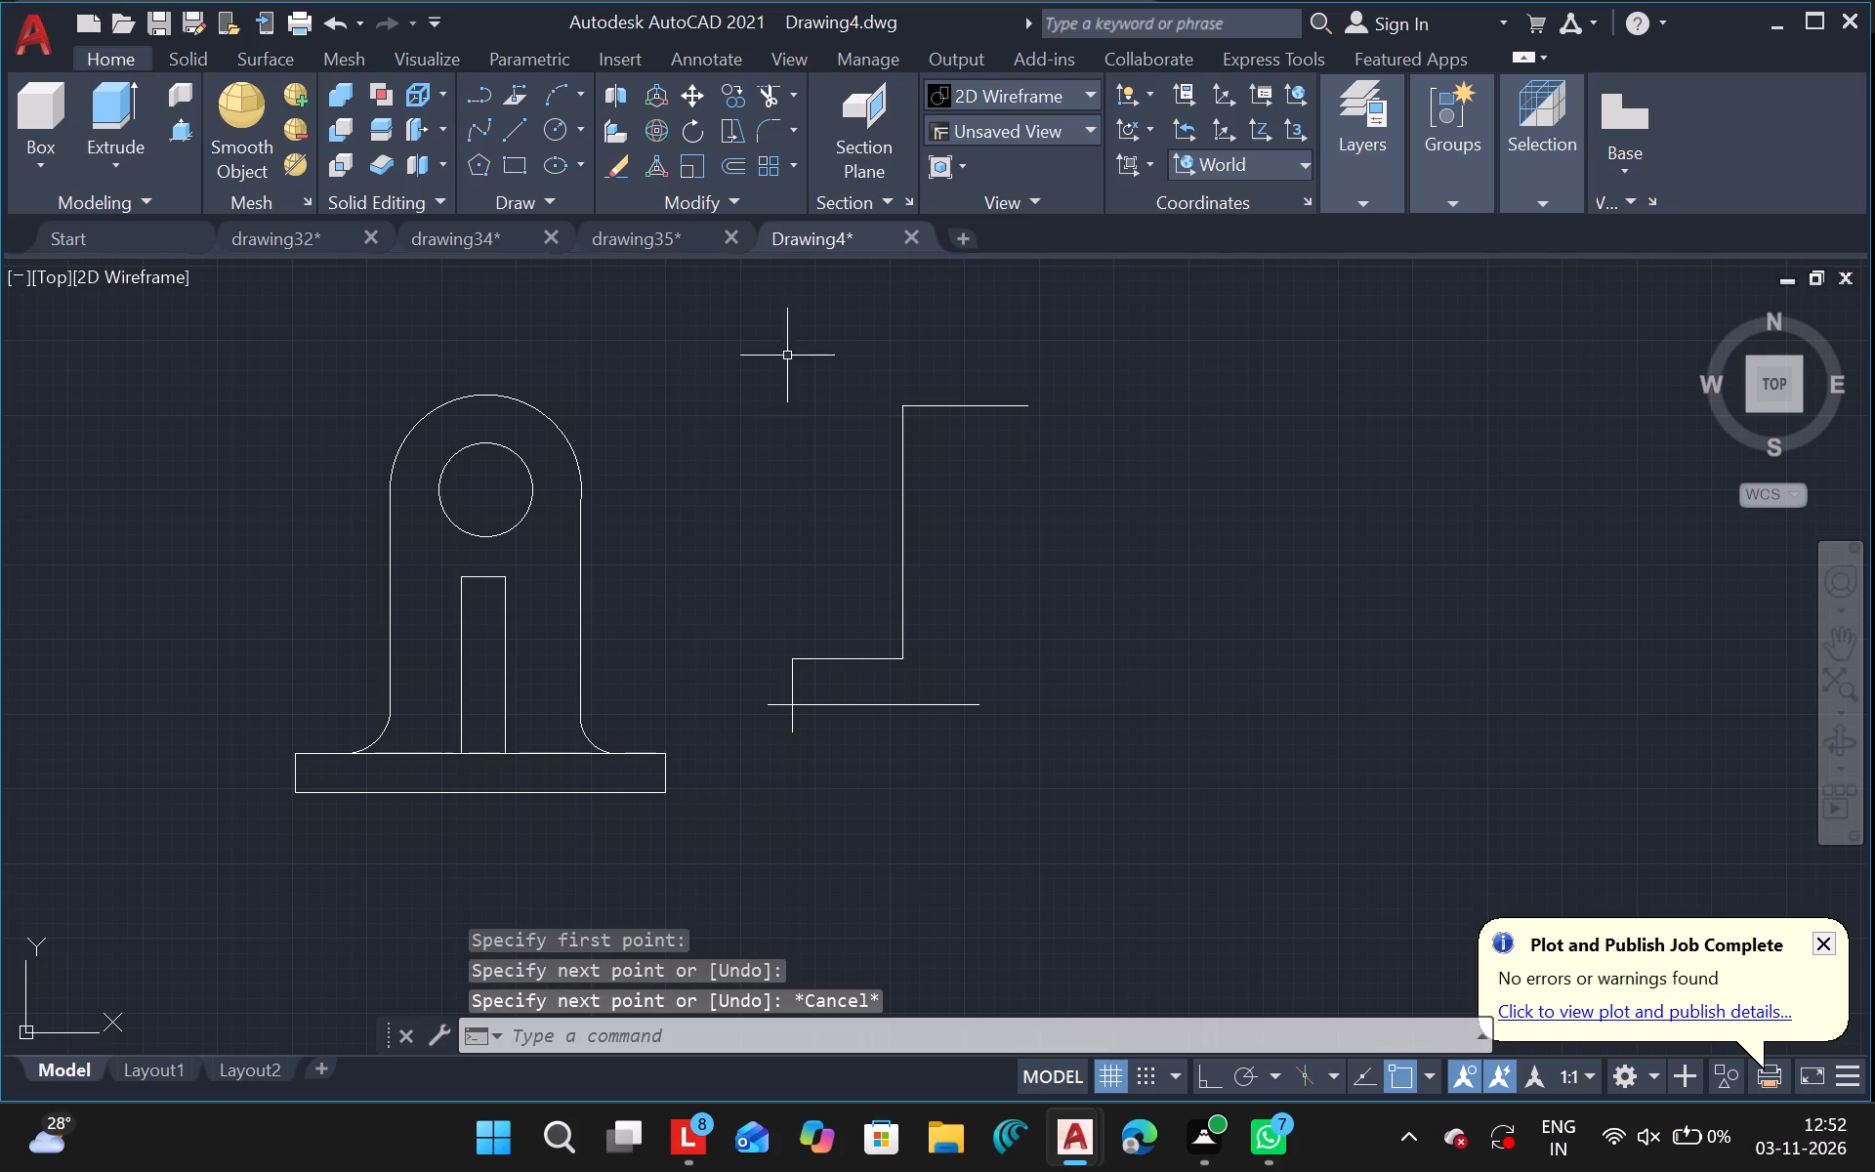
Draw a short vertical line crossing the side view's top horizontal line near its right end.
{"action": "left_click", "coordinate": [493, 107]}
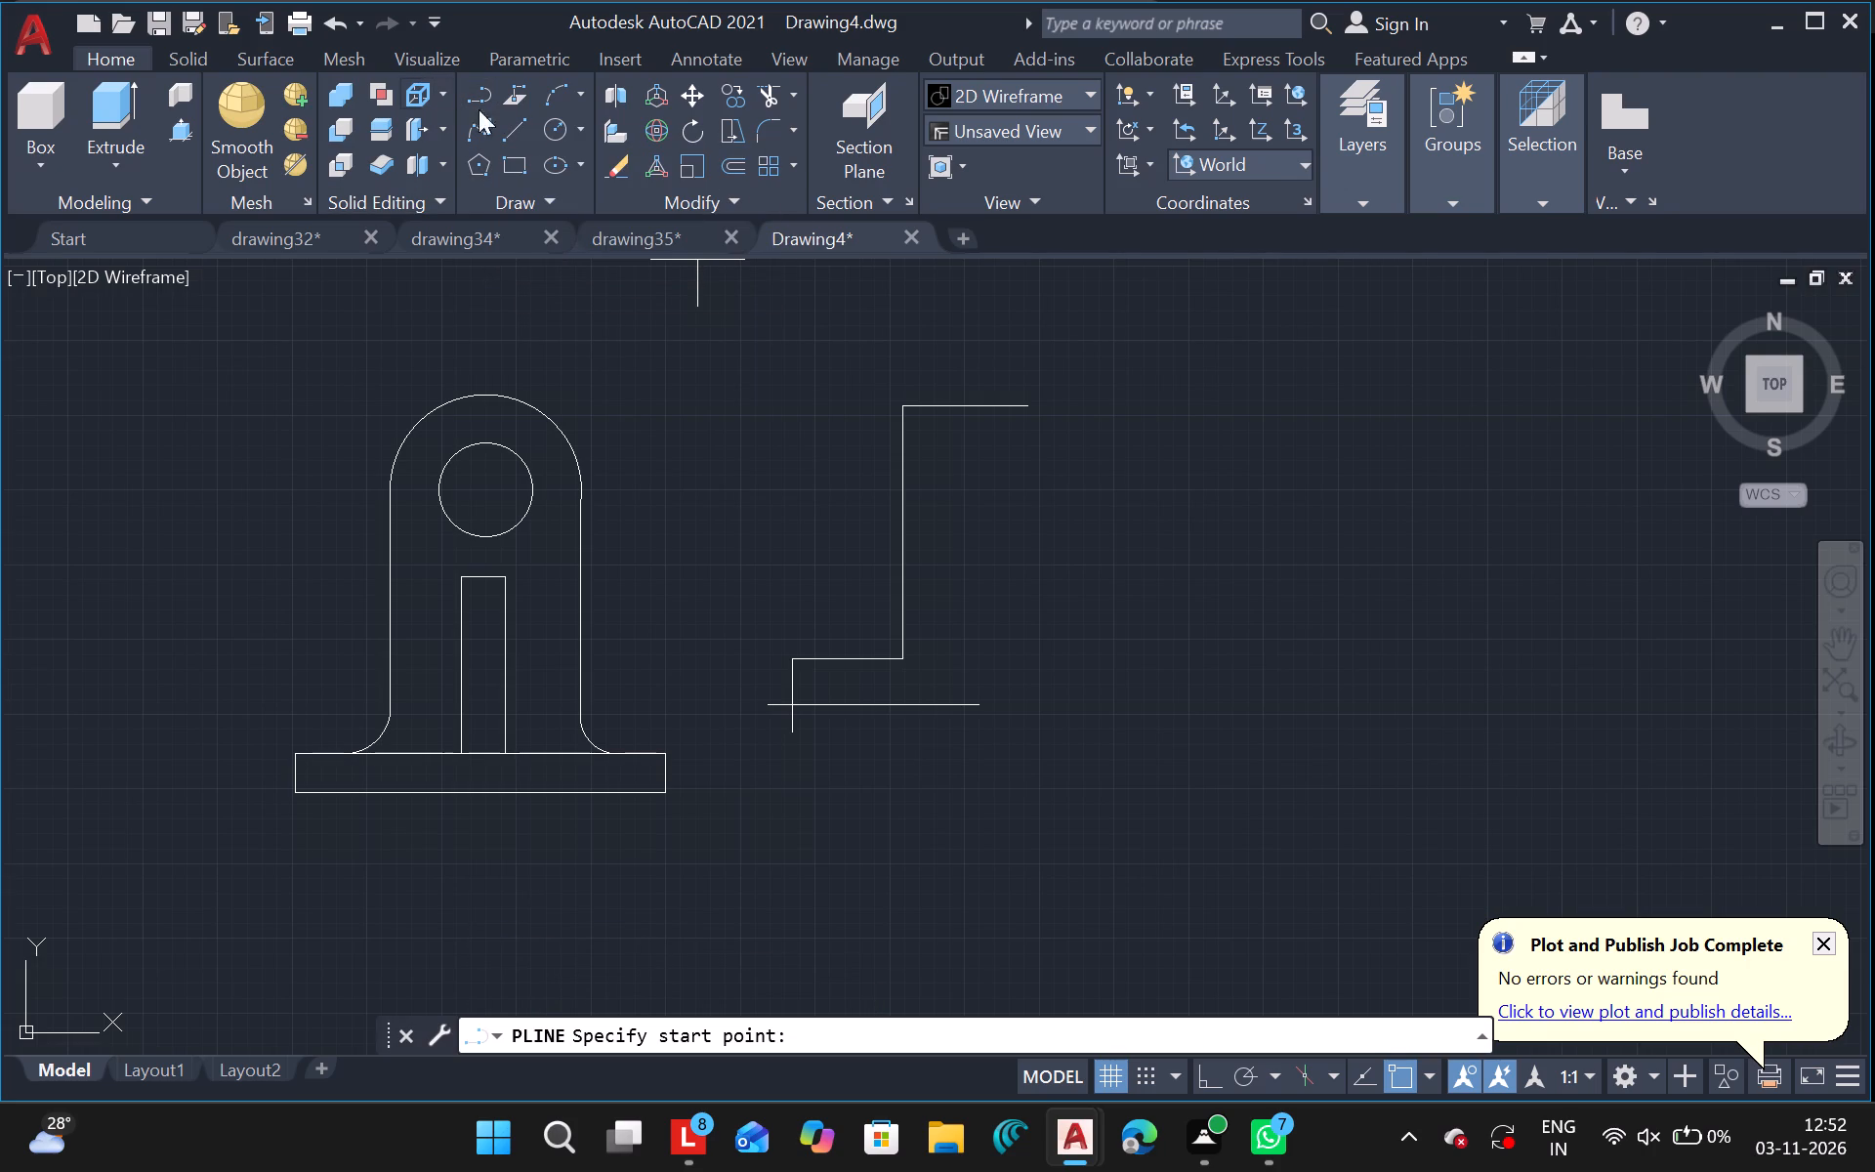
{"action": "left_click", "coordinate": [528, 134]}
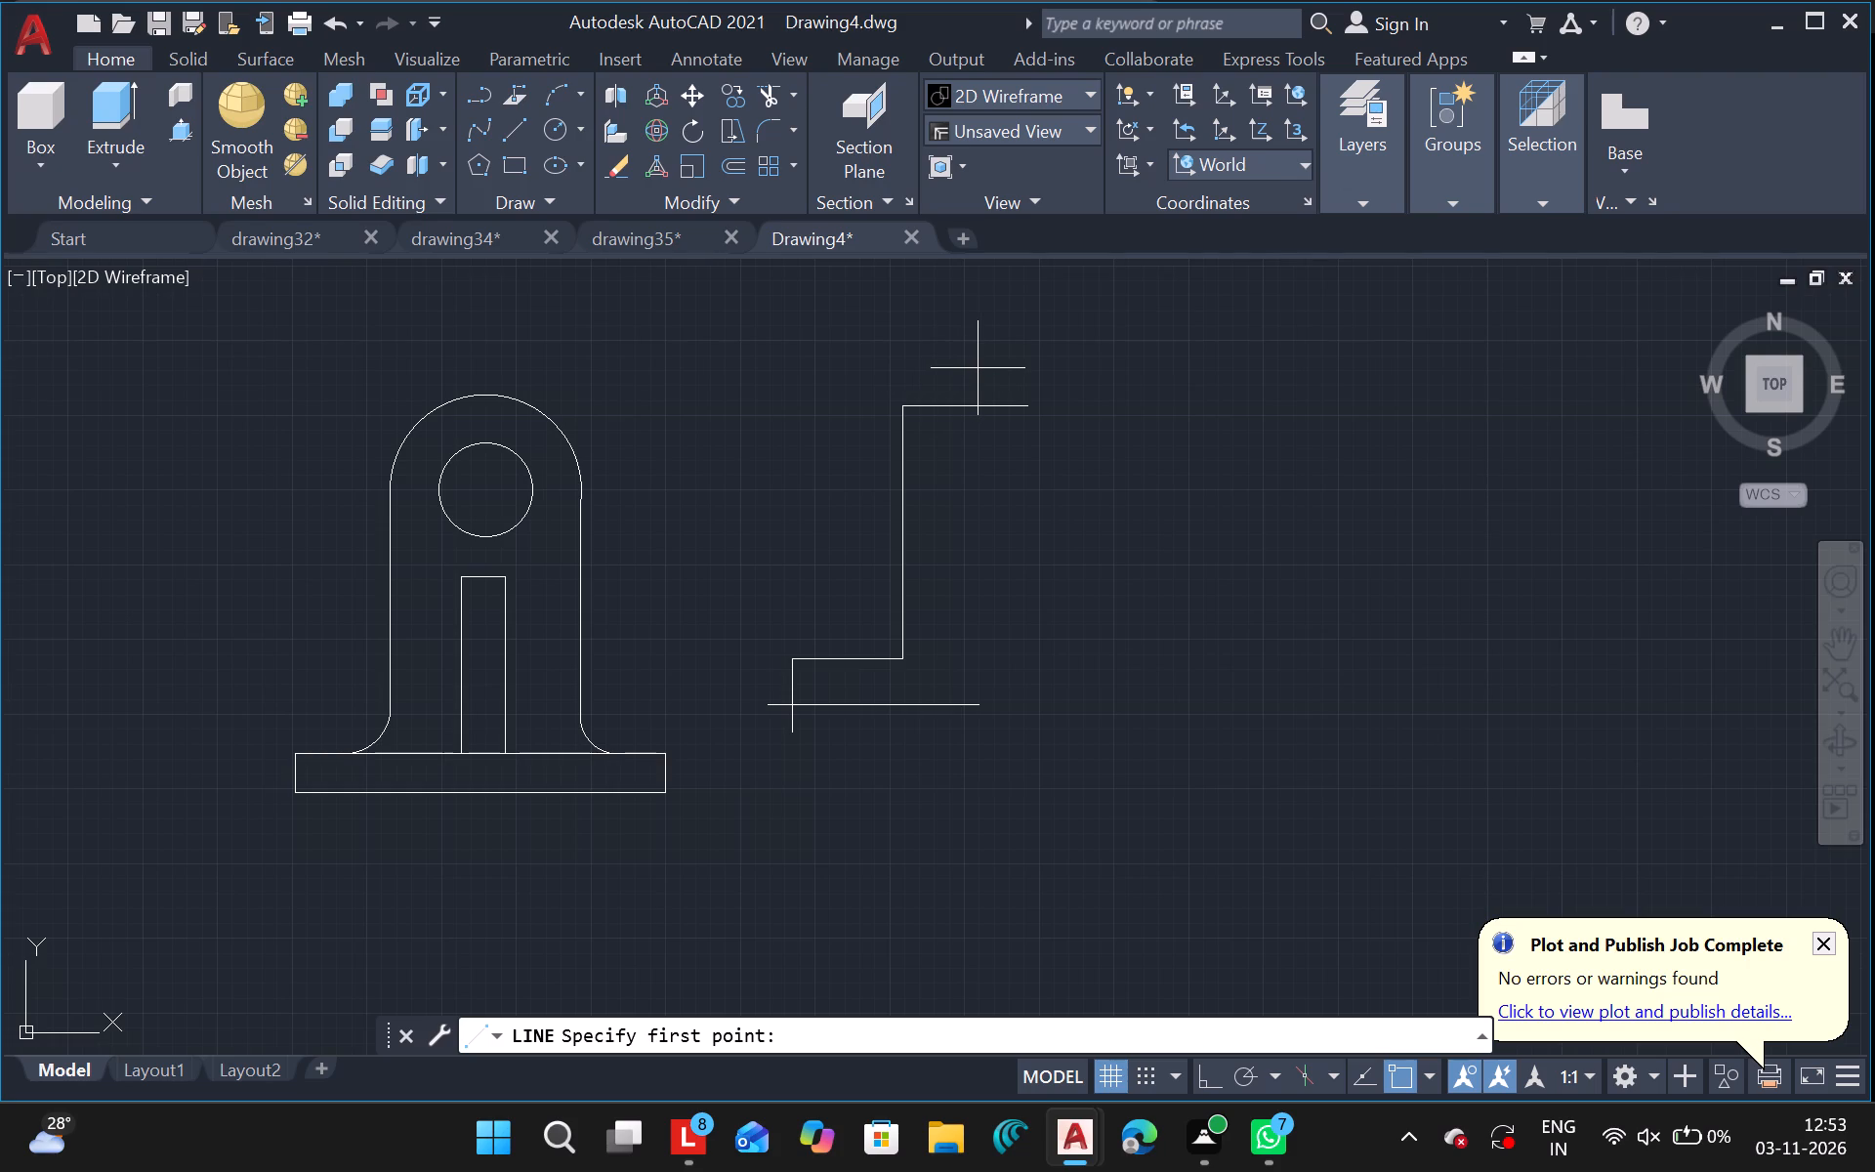
{"action": "left_click_drag", "start_coordinate": [979, 368], "coordinate": [995, 444]}
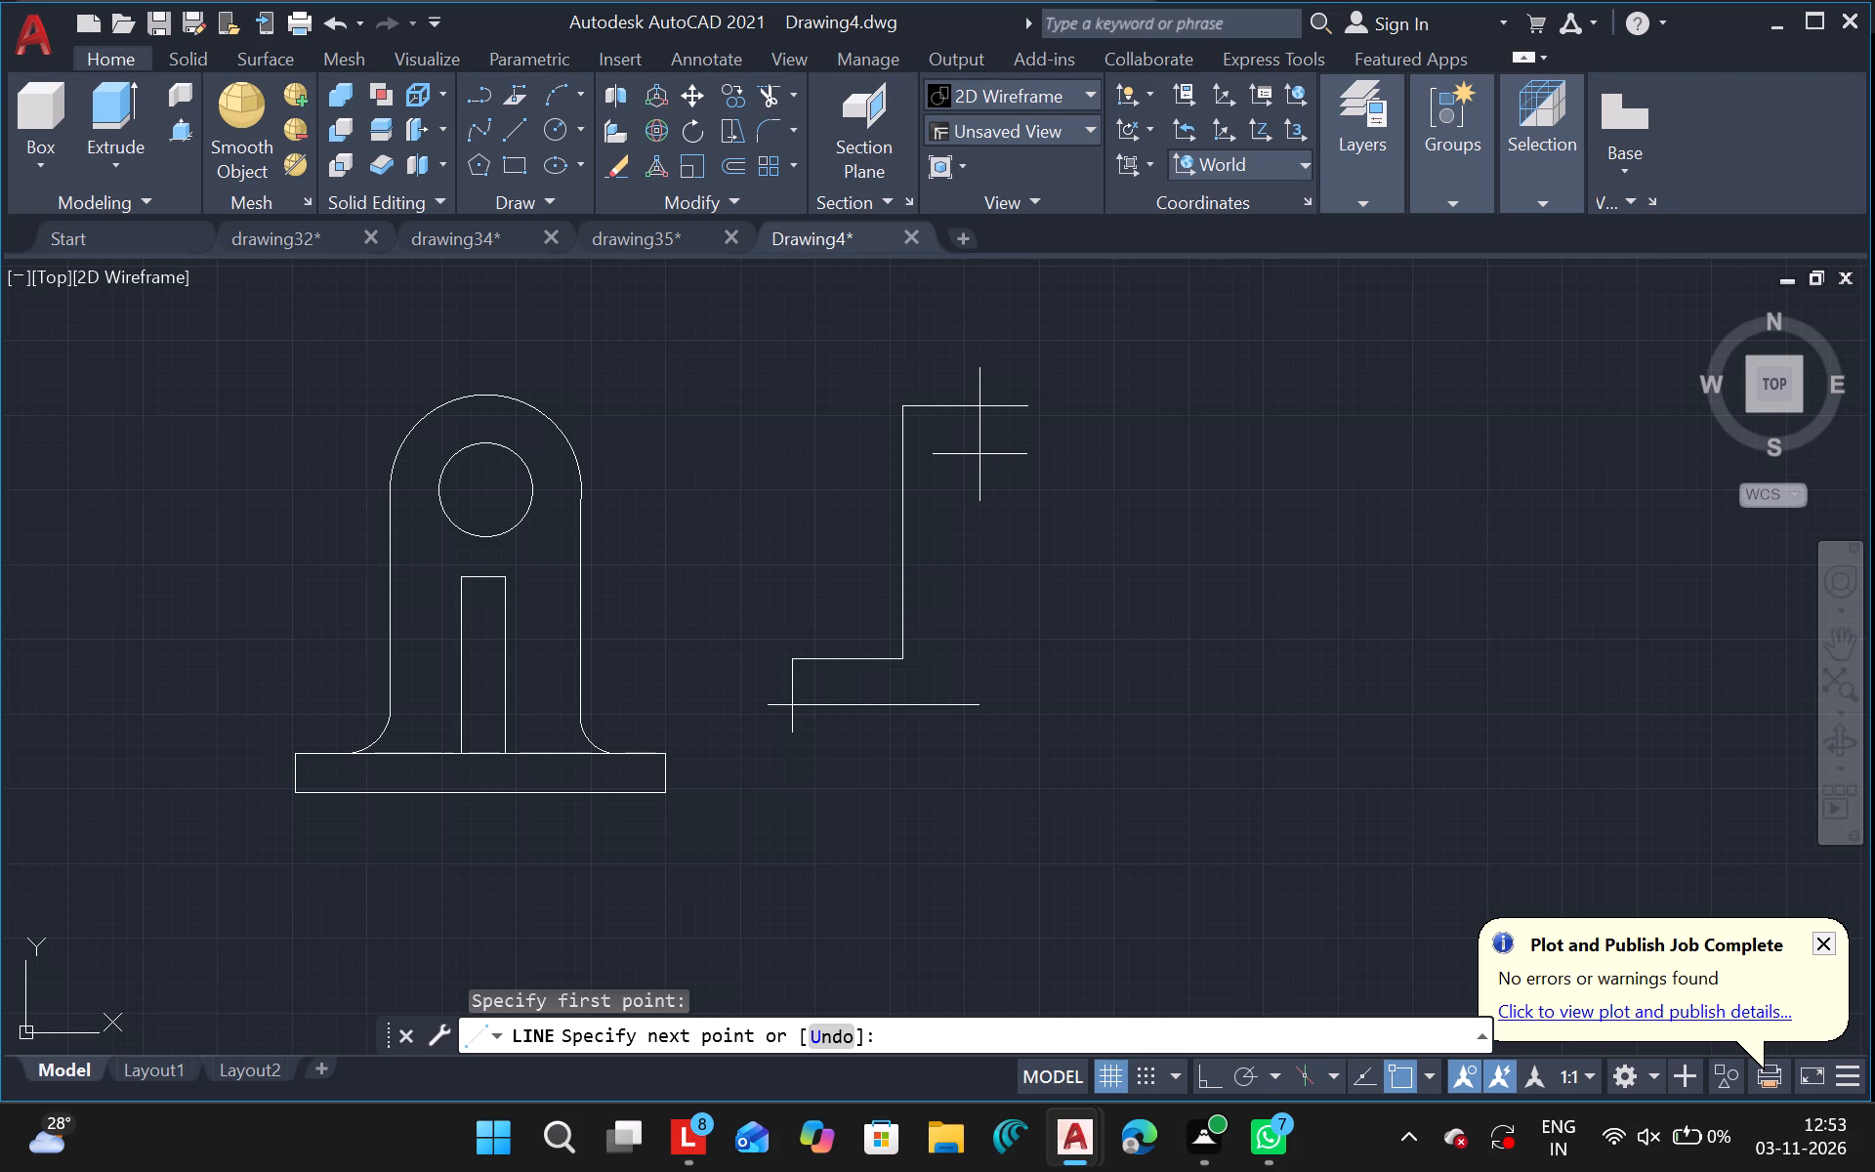
{"action": "left_click", "coordinate": [979, 454]}
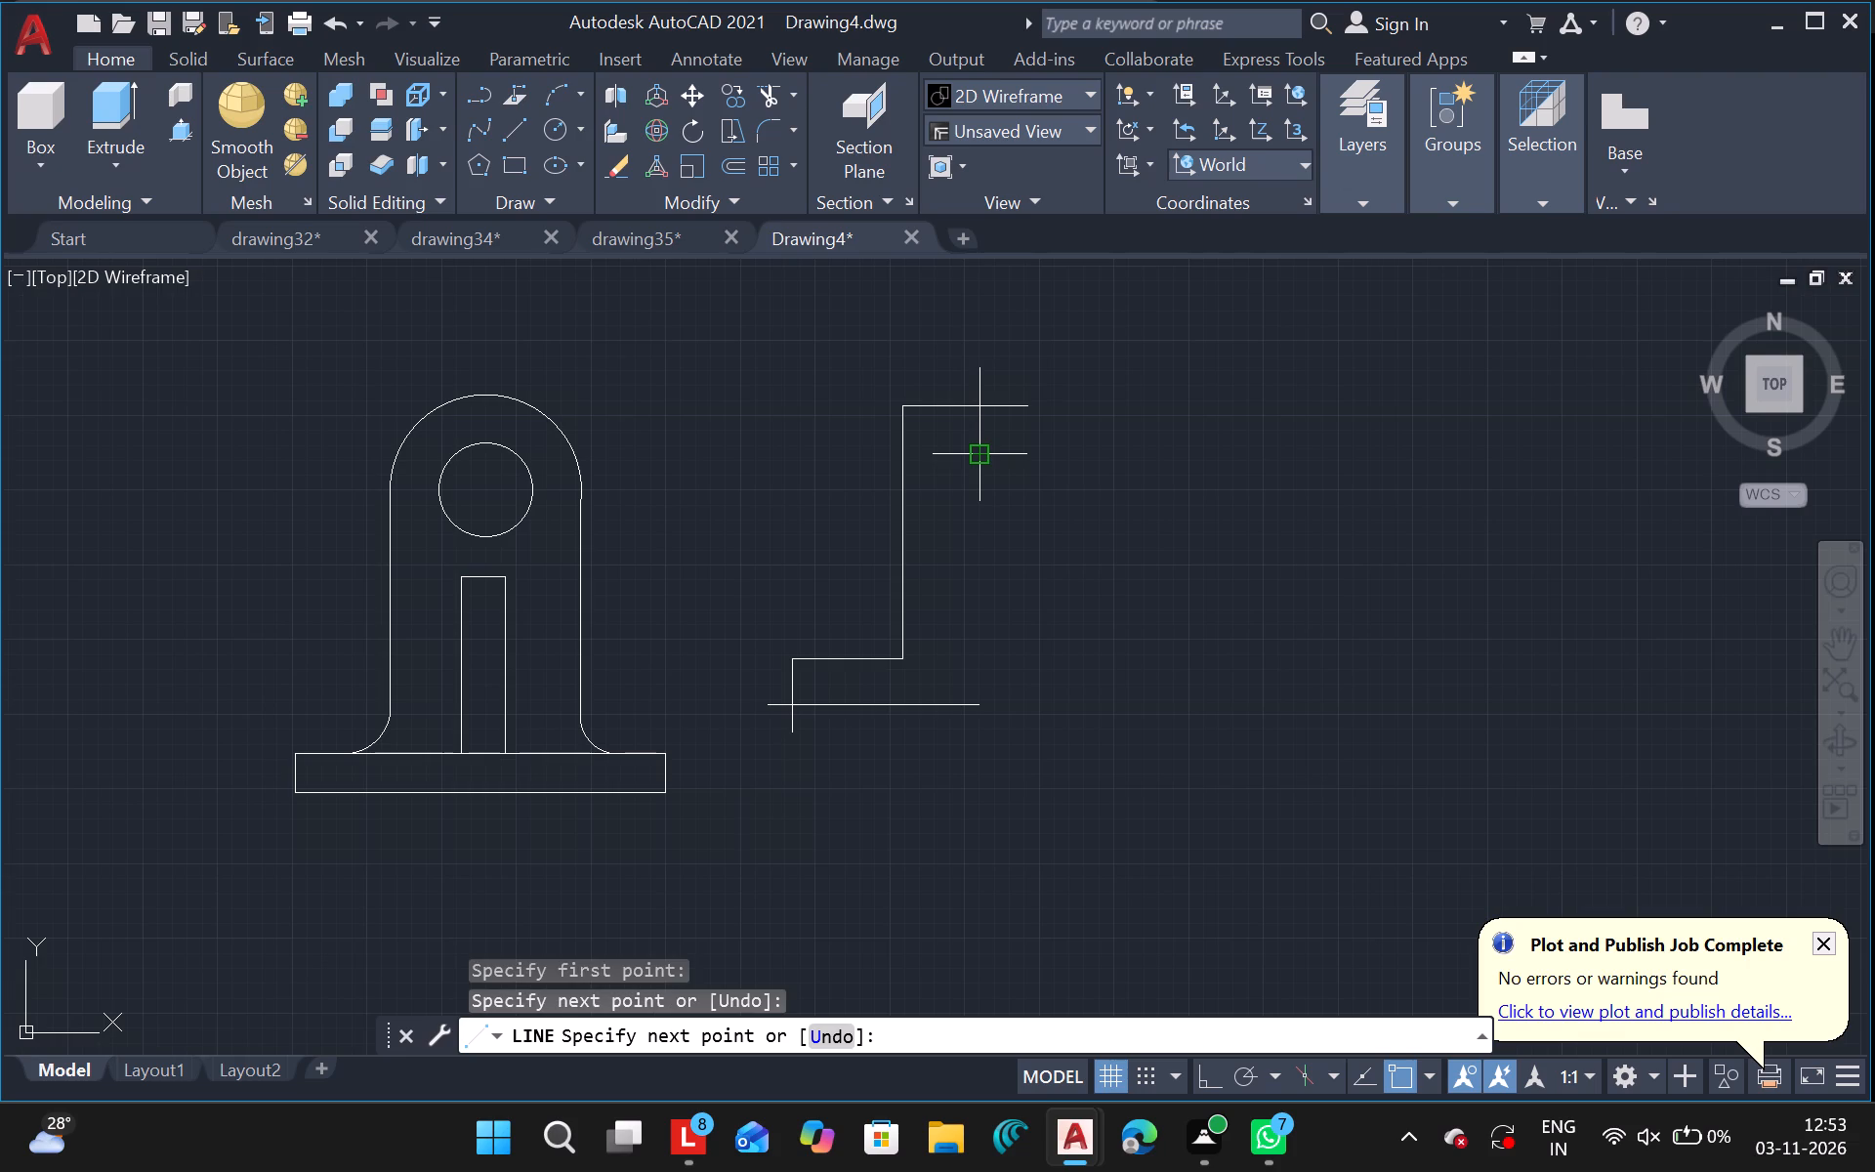
{"action": "key", "text": "Escape"}
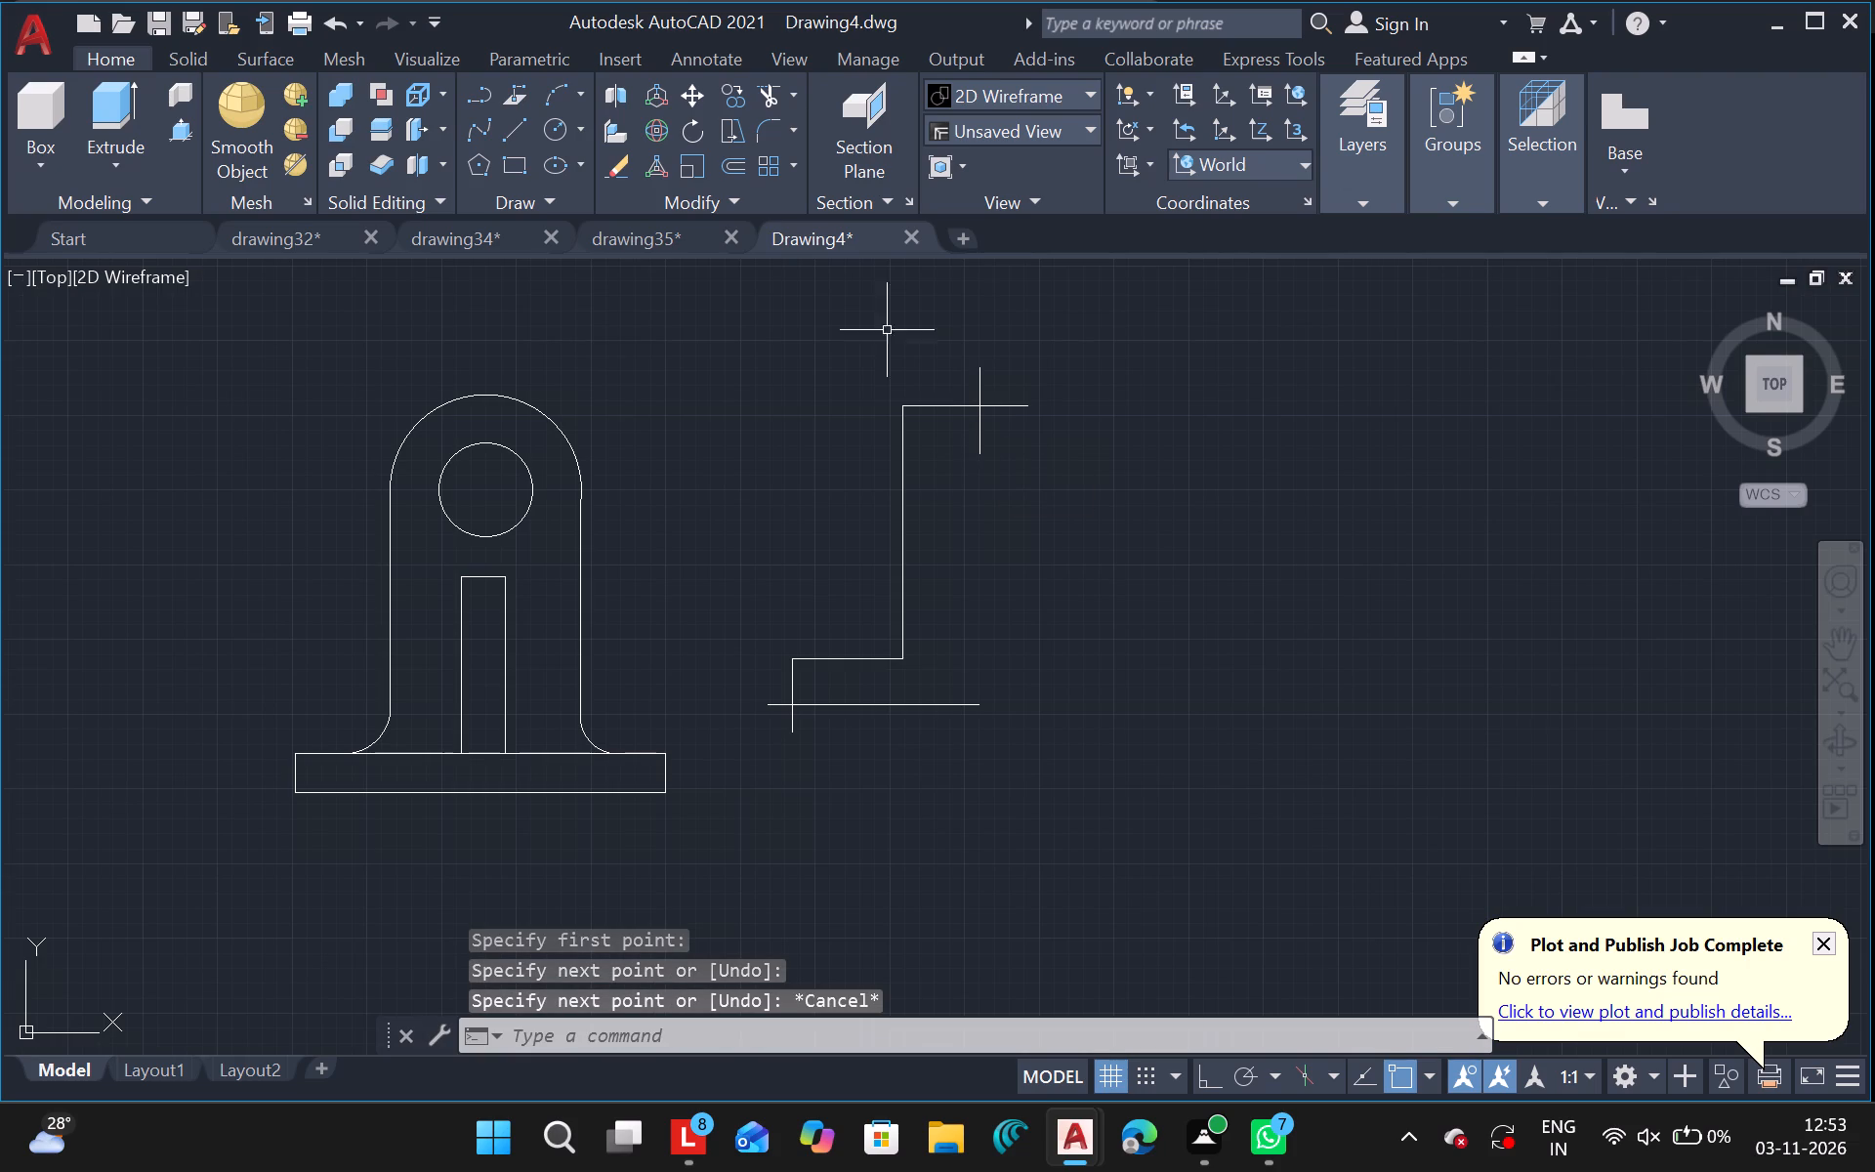
Extend the short vertical downward with connected lines, turning left in a horizontal line that crosses the long vertical.
{"action": "left_click", "coordinate": [521, 124]}
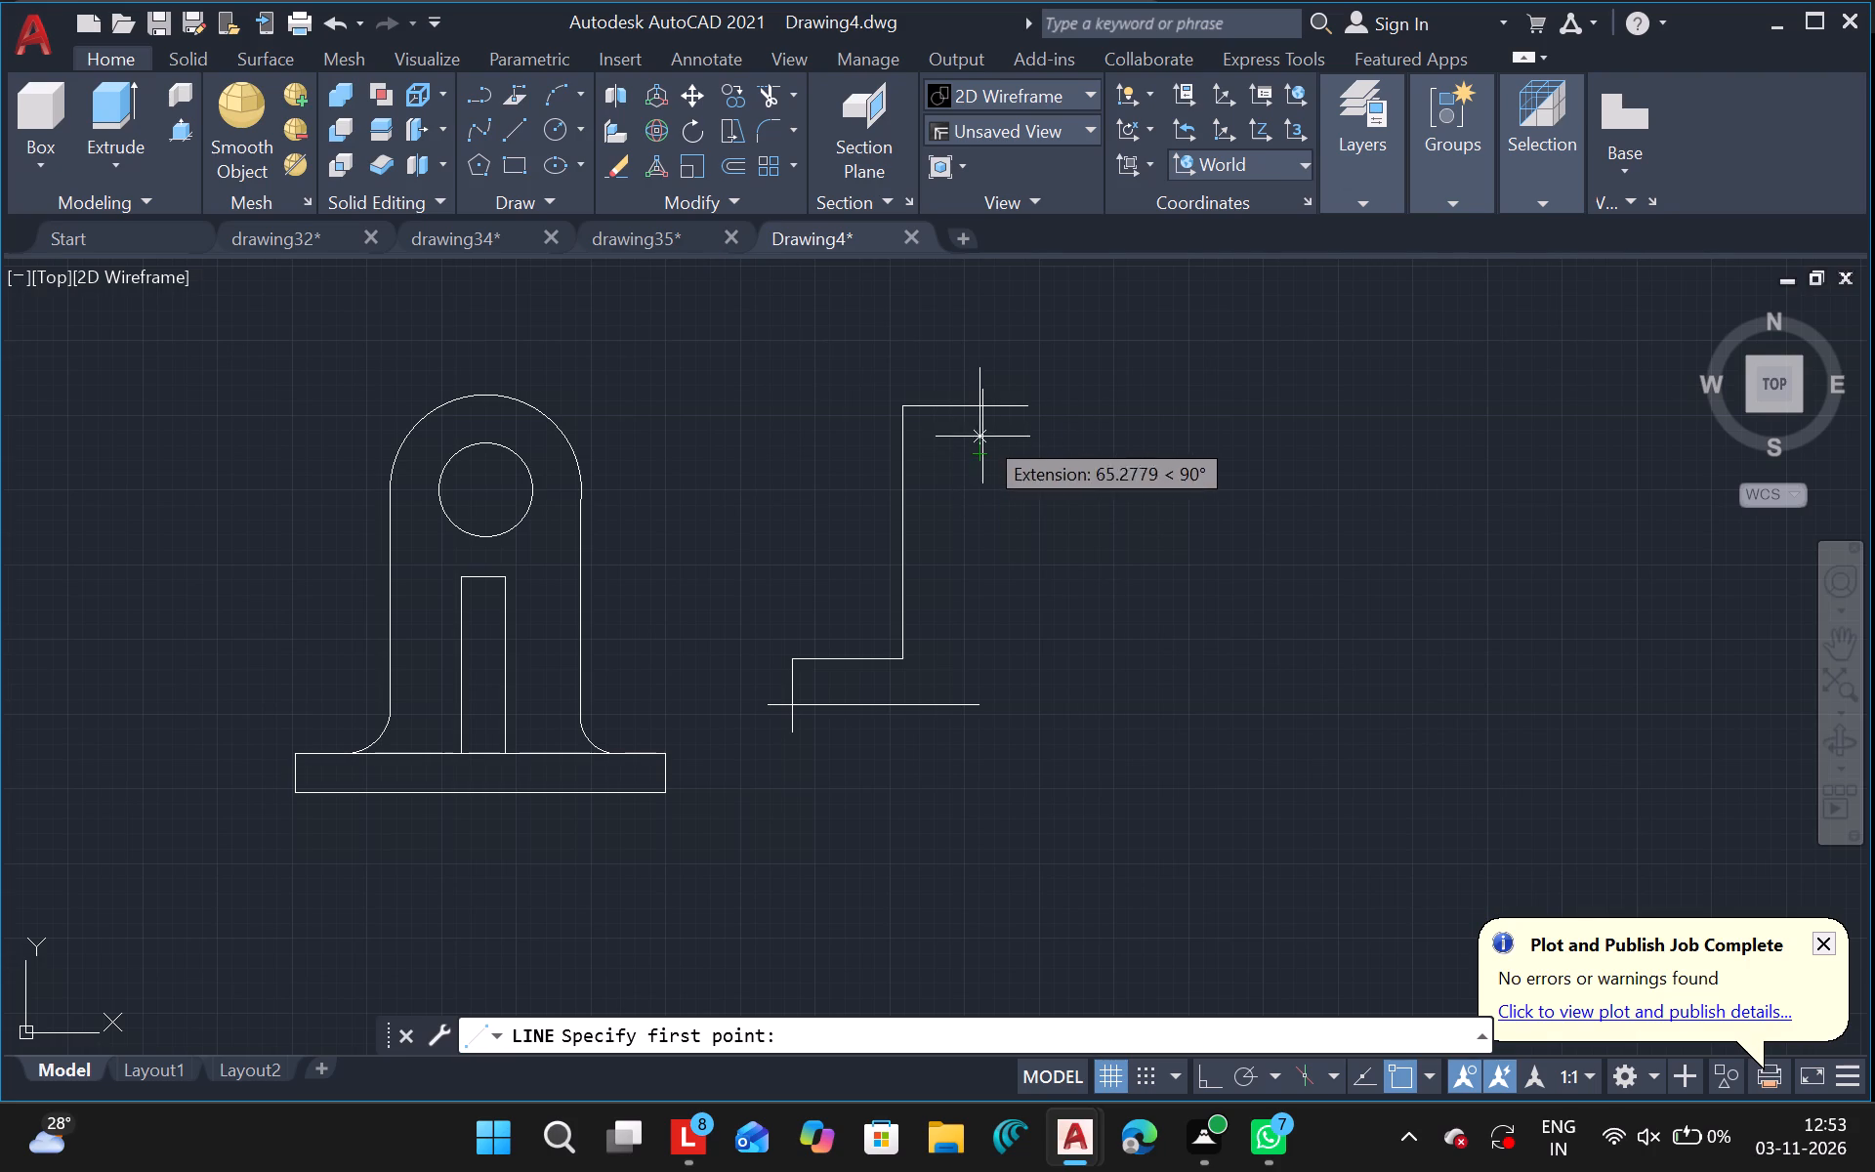
{"action": "left_click_drag", "start_coordinate": [981, 441], "coordinate": [984, 468]}
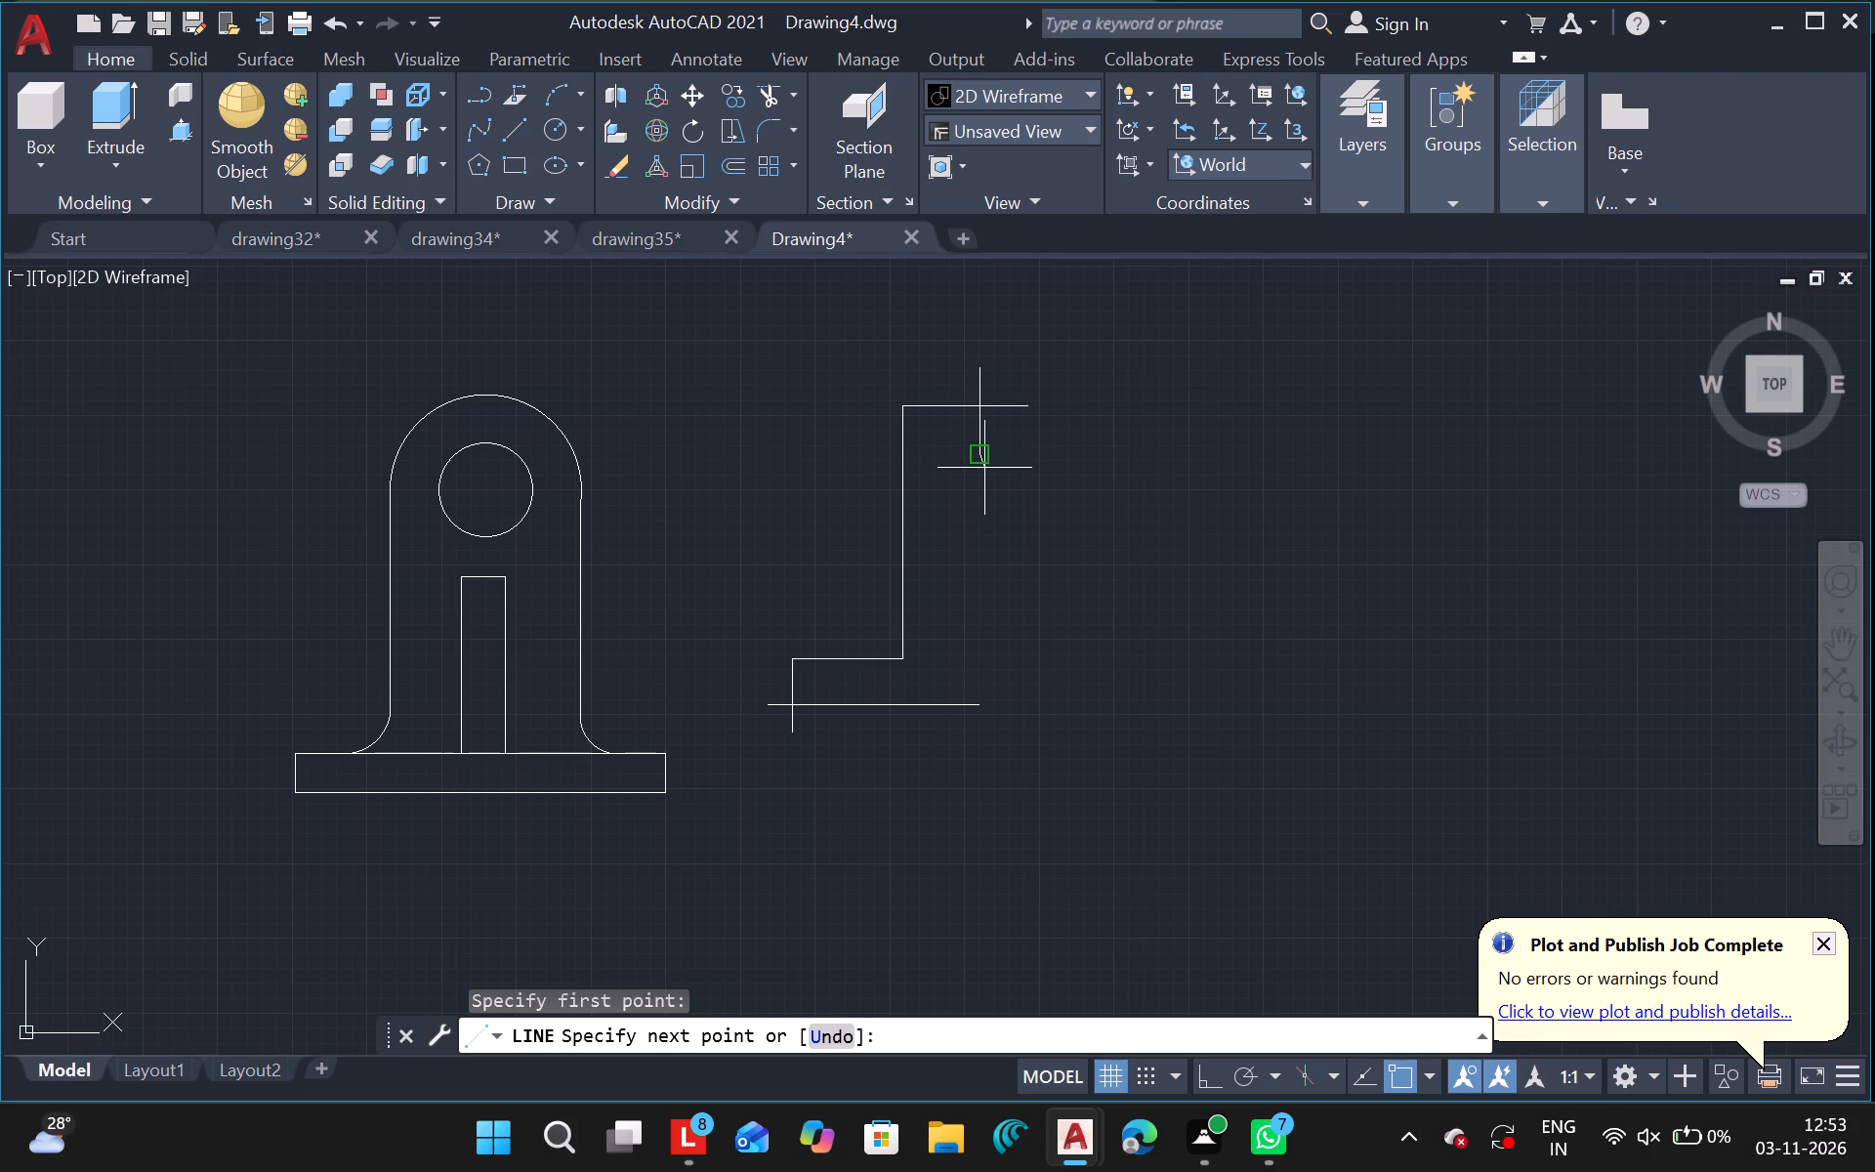
{"action": "left_click_drag", "start_coordinate": [984, 468], "coordinate": [982, 481]}
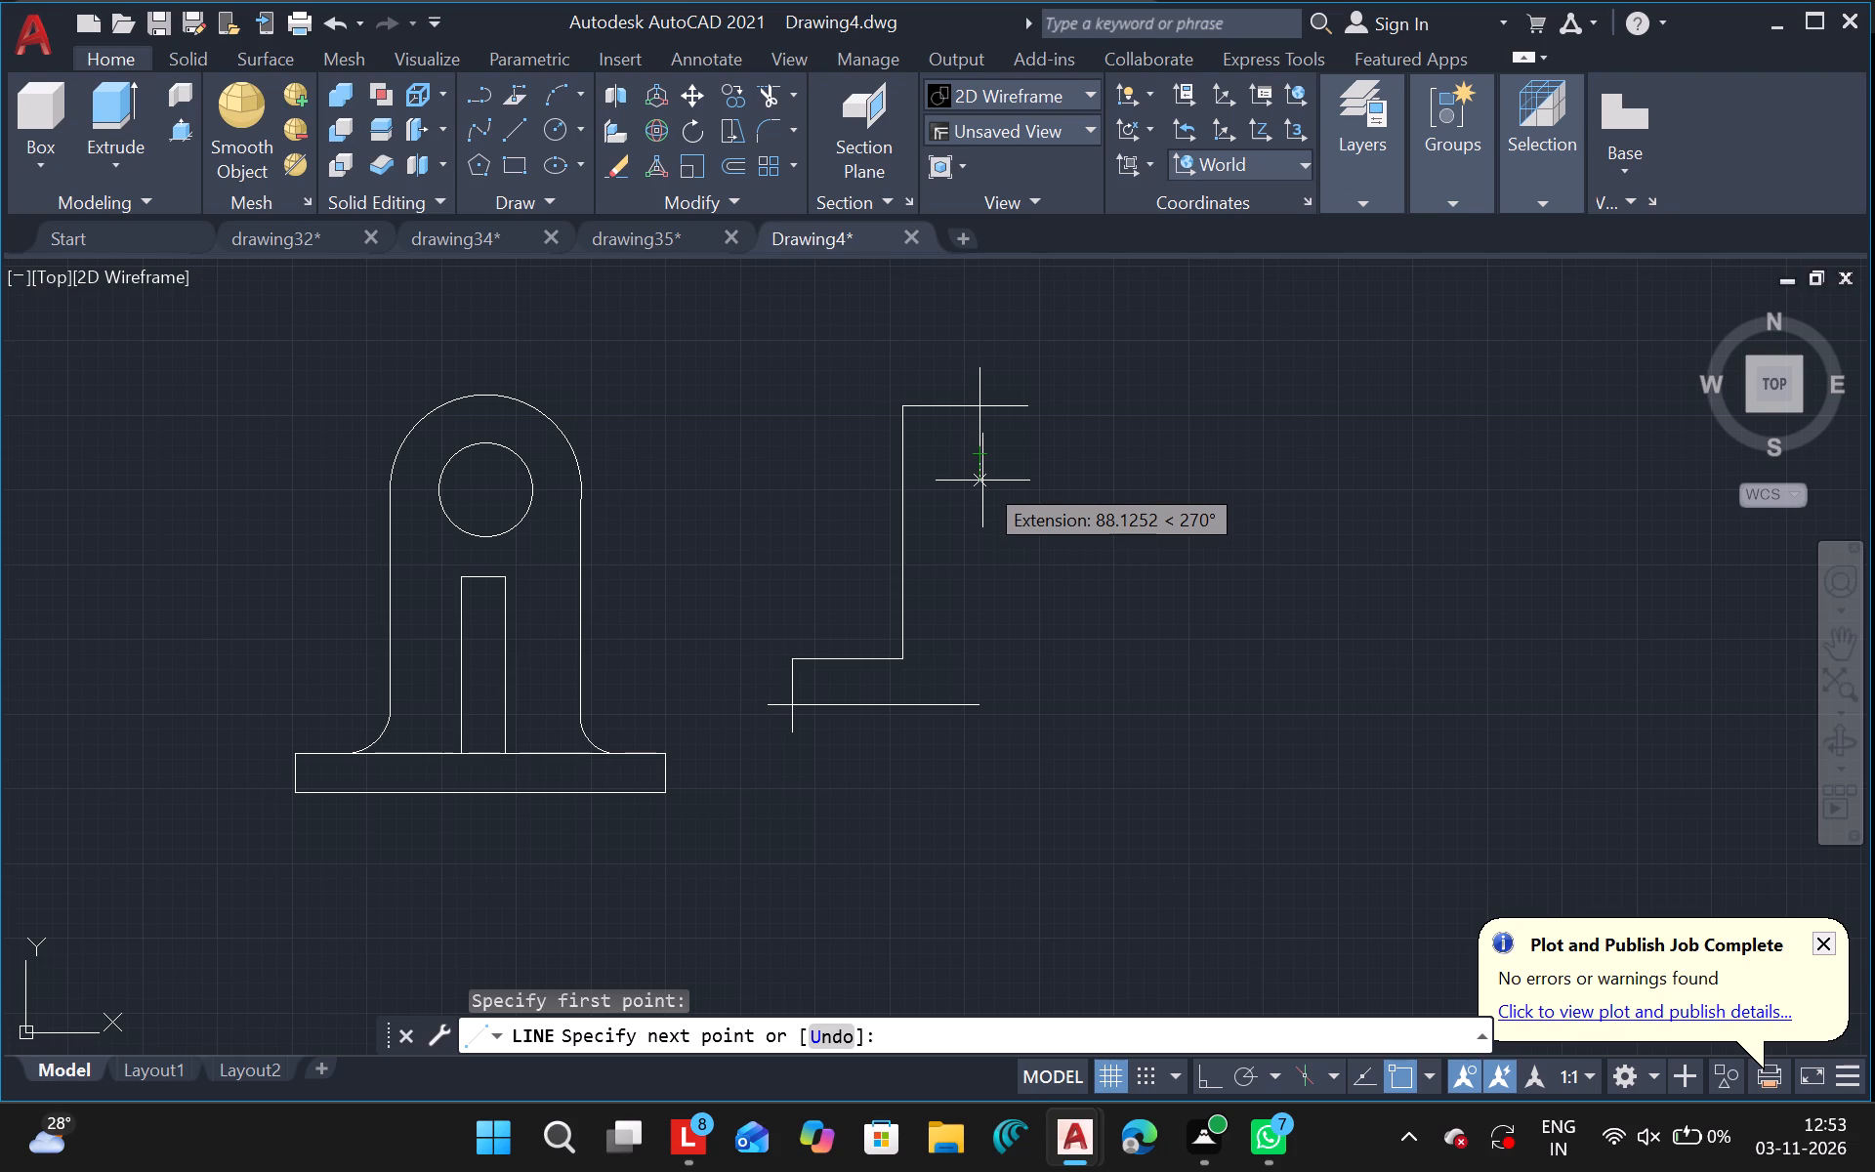
{"action": "left_click_drag", "start_coordinate": [982, 481], "coordinate": [981, 477]}
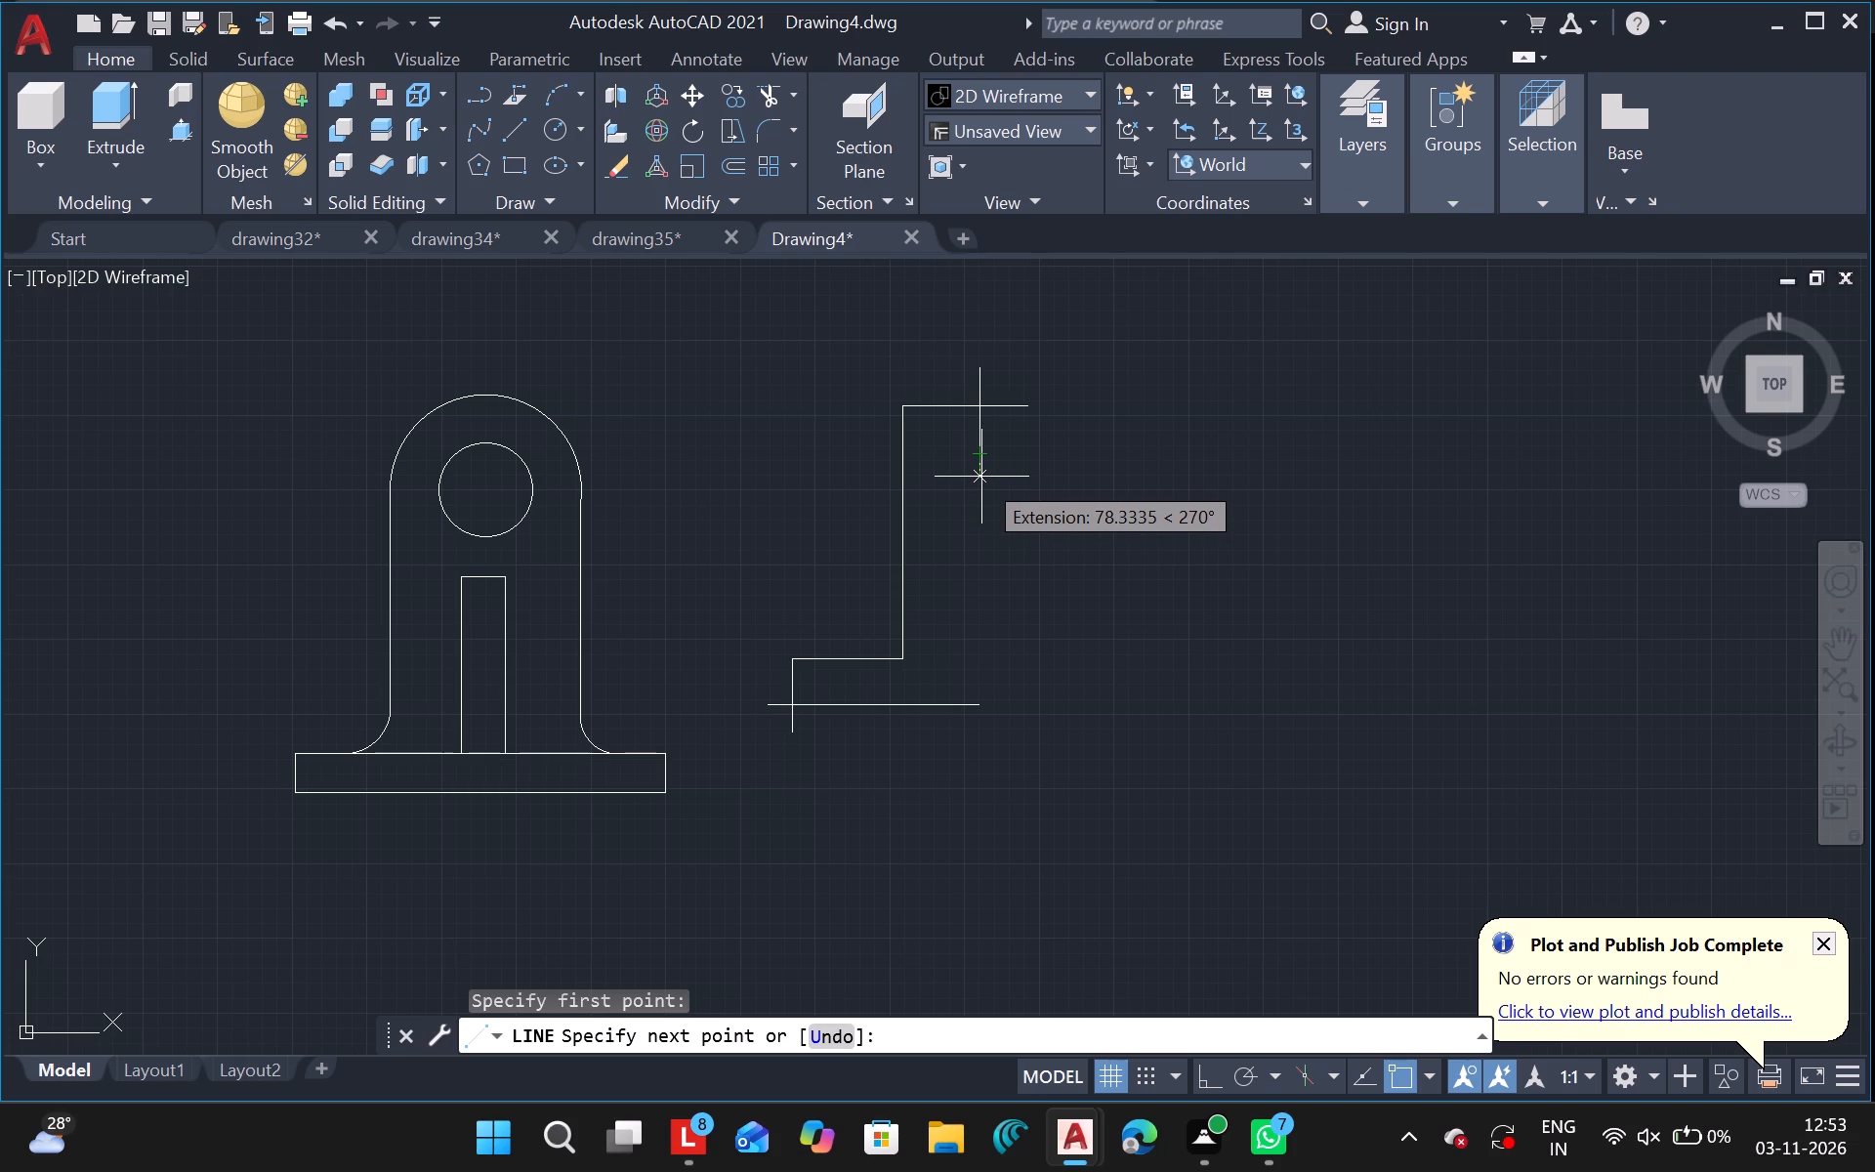
{"action": "left_click_drag", "start_coordinate": [981, 477], "coordinate": [981, 474]}
{"action": "left_click", "coordinate": [981, 474]}
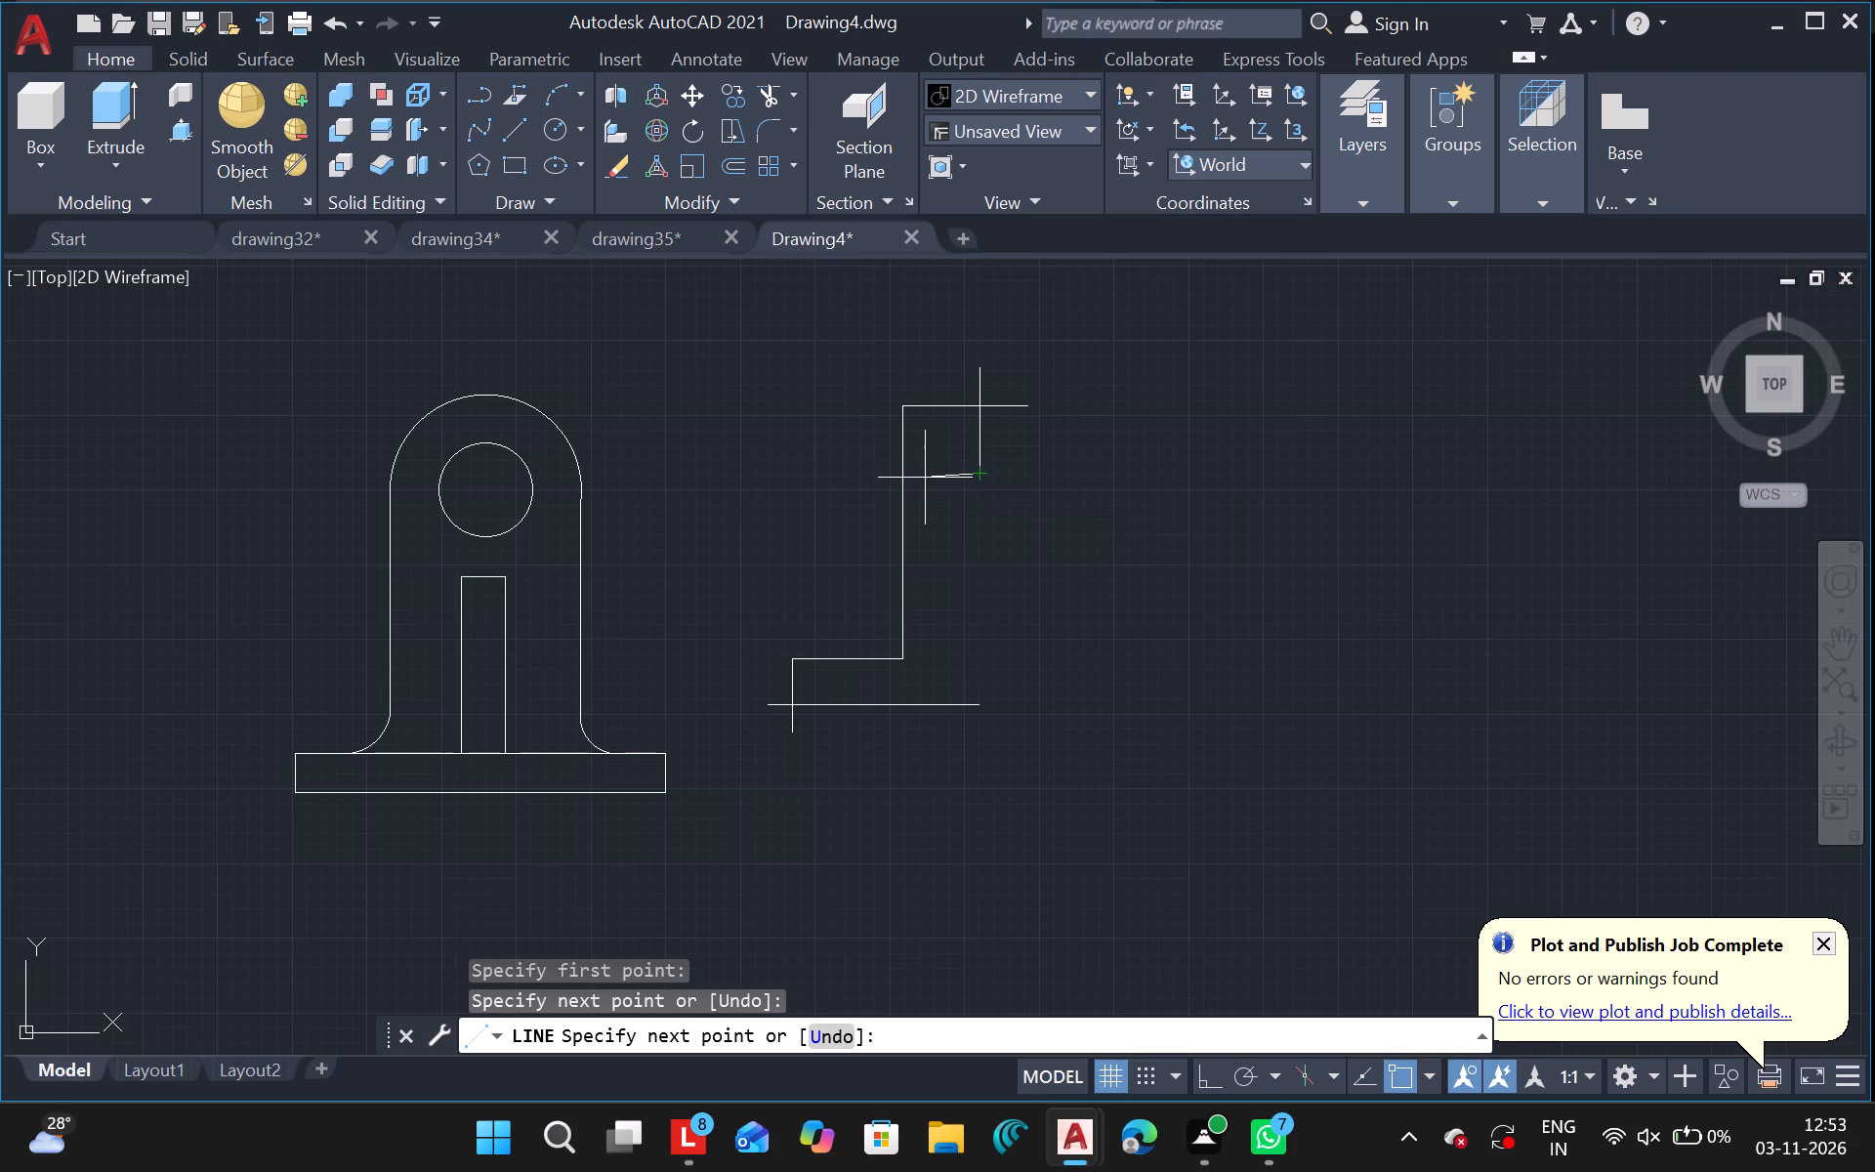
{"action": "left_click", "coordinate": [875, 474]}
{"action": "left_click", "coordinate": [875, 474]}
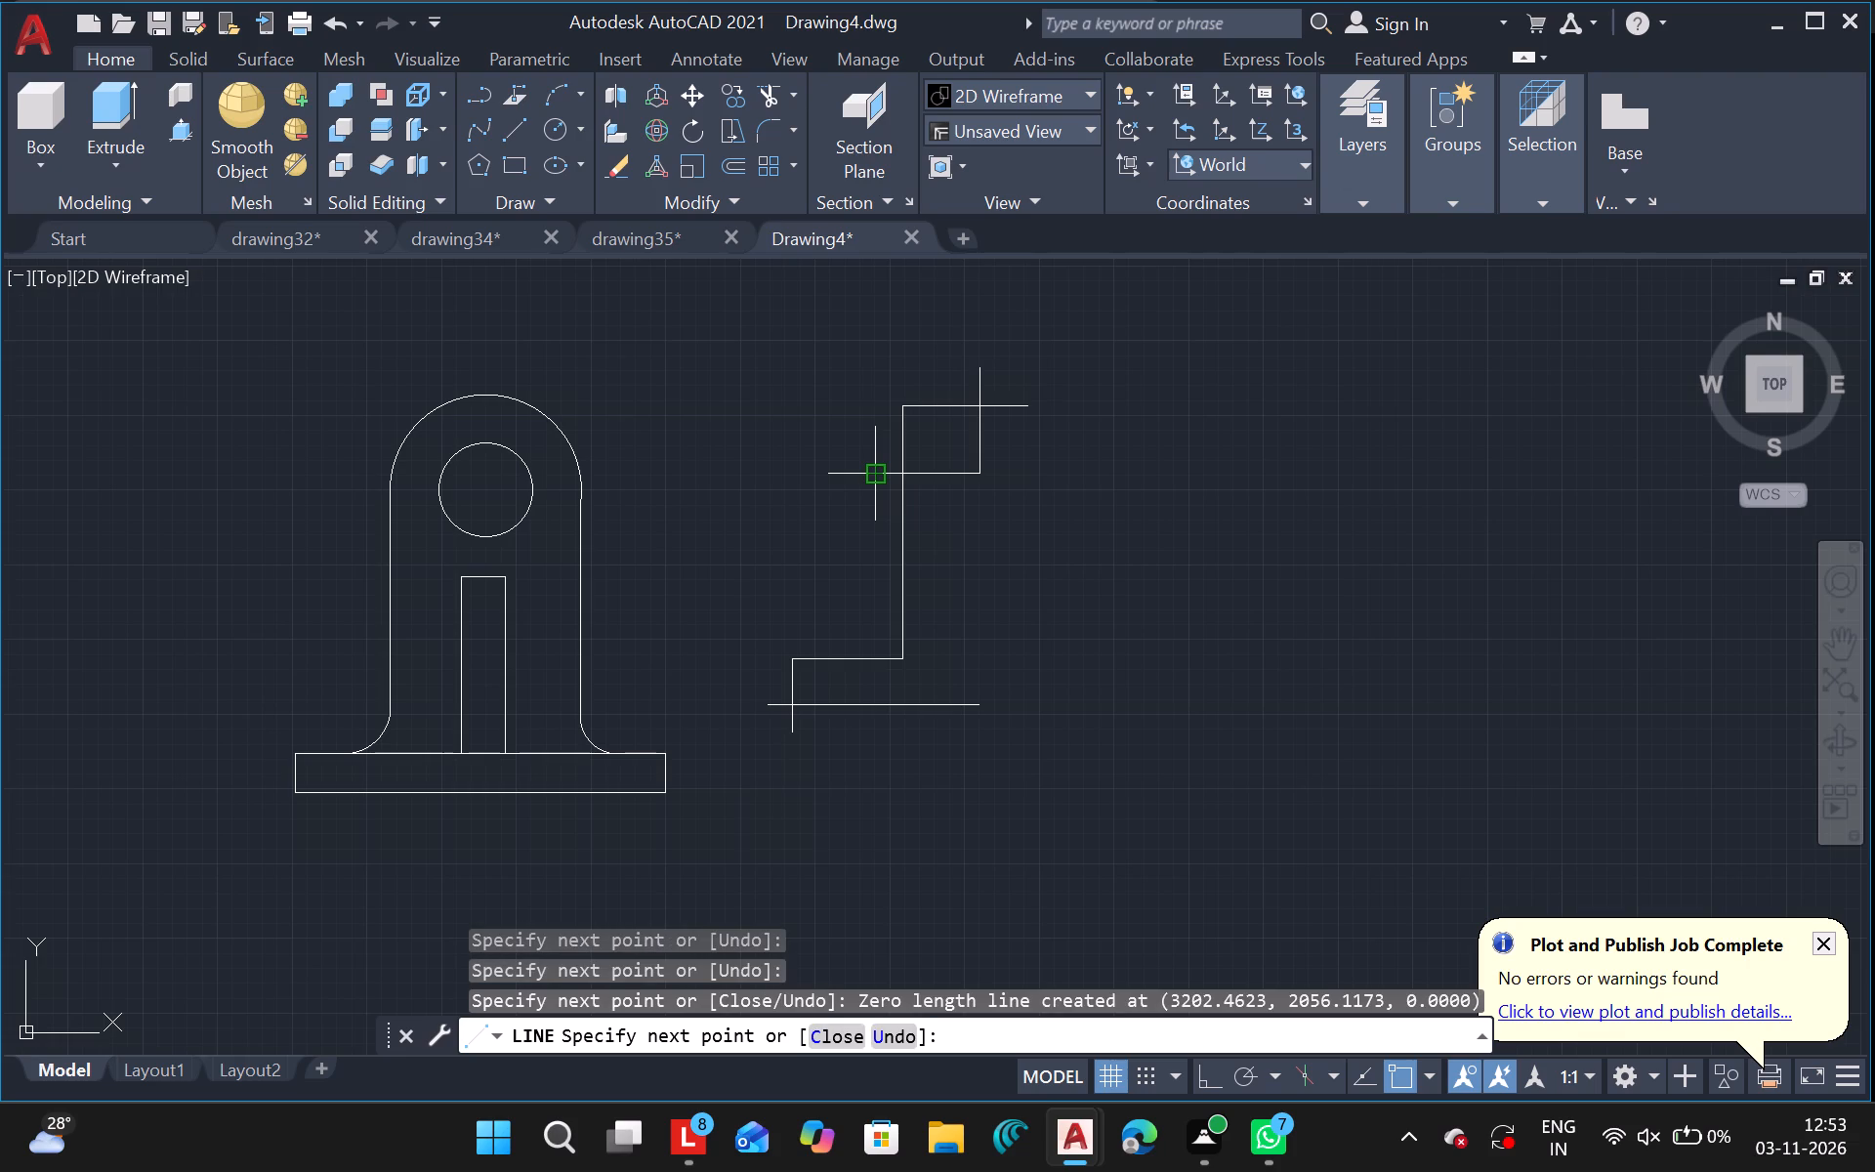
{"action": "key", "text": "Escape"}
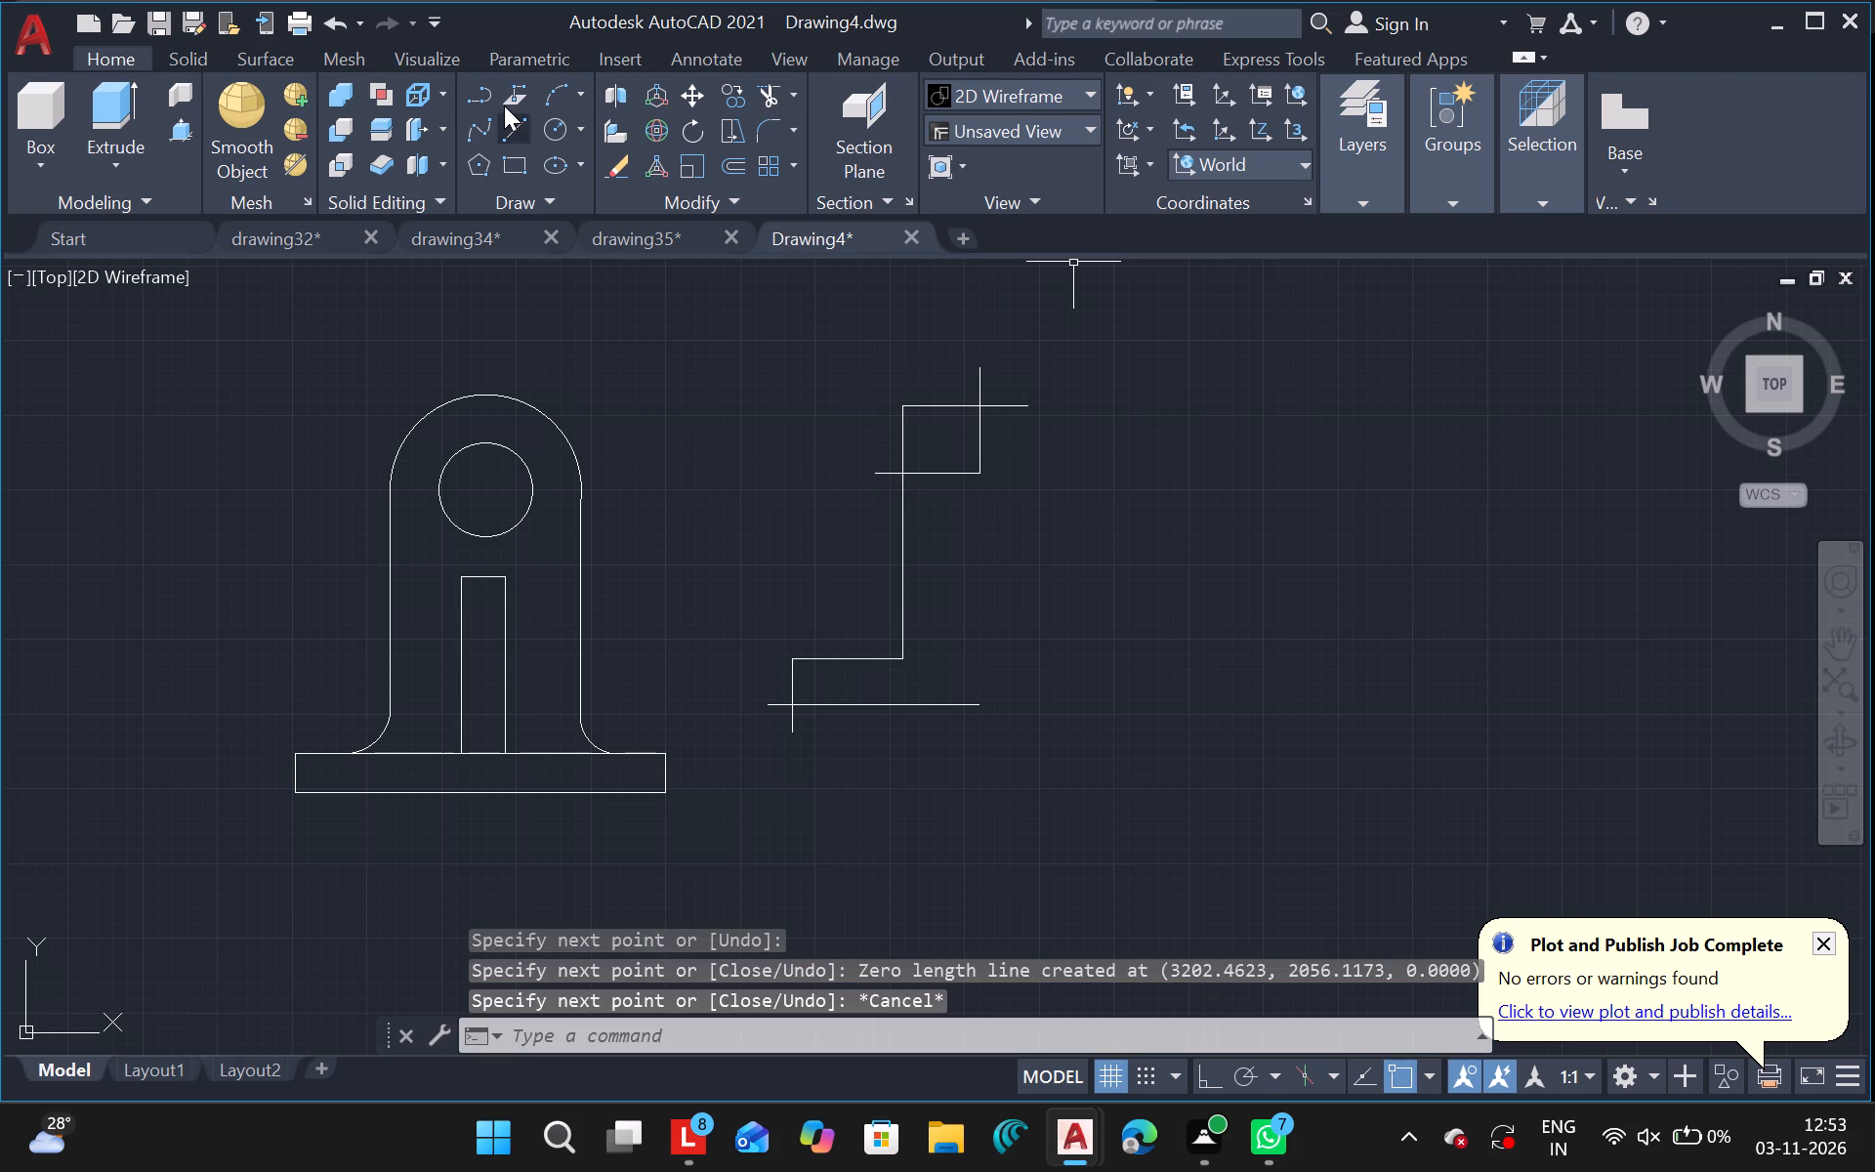
Draw a second long vertical from inside the upper box down to just above the base line, with a short horizontal line to the right.
{"action": "left_click", "coordinate": [519, 121]}
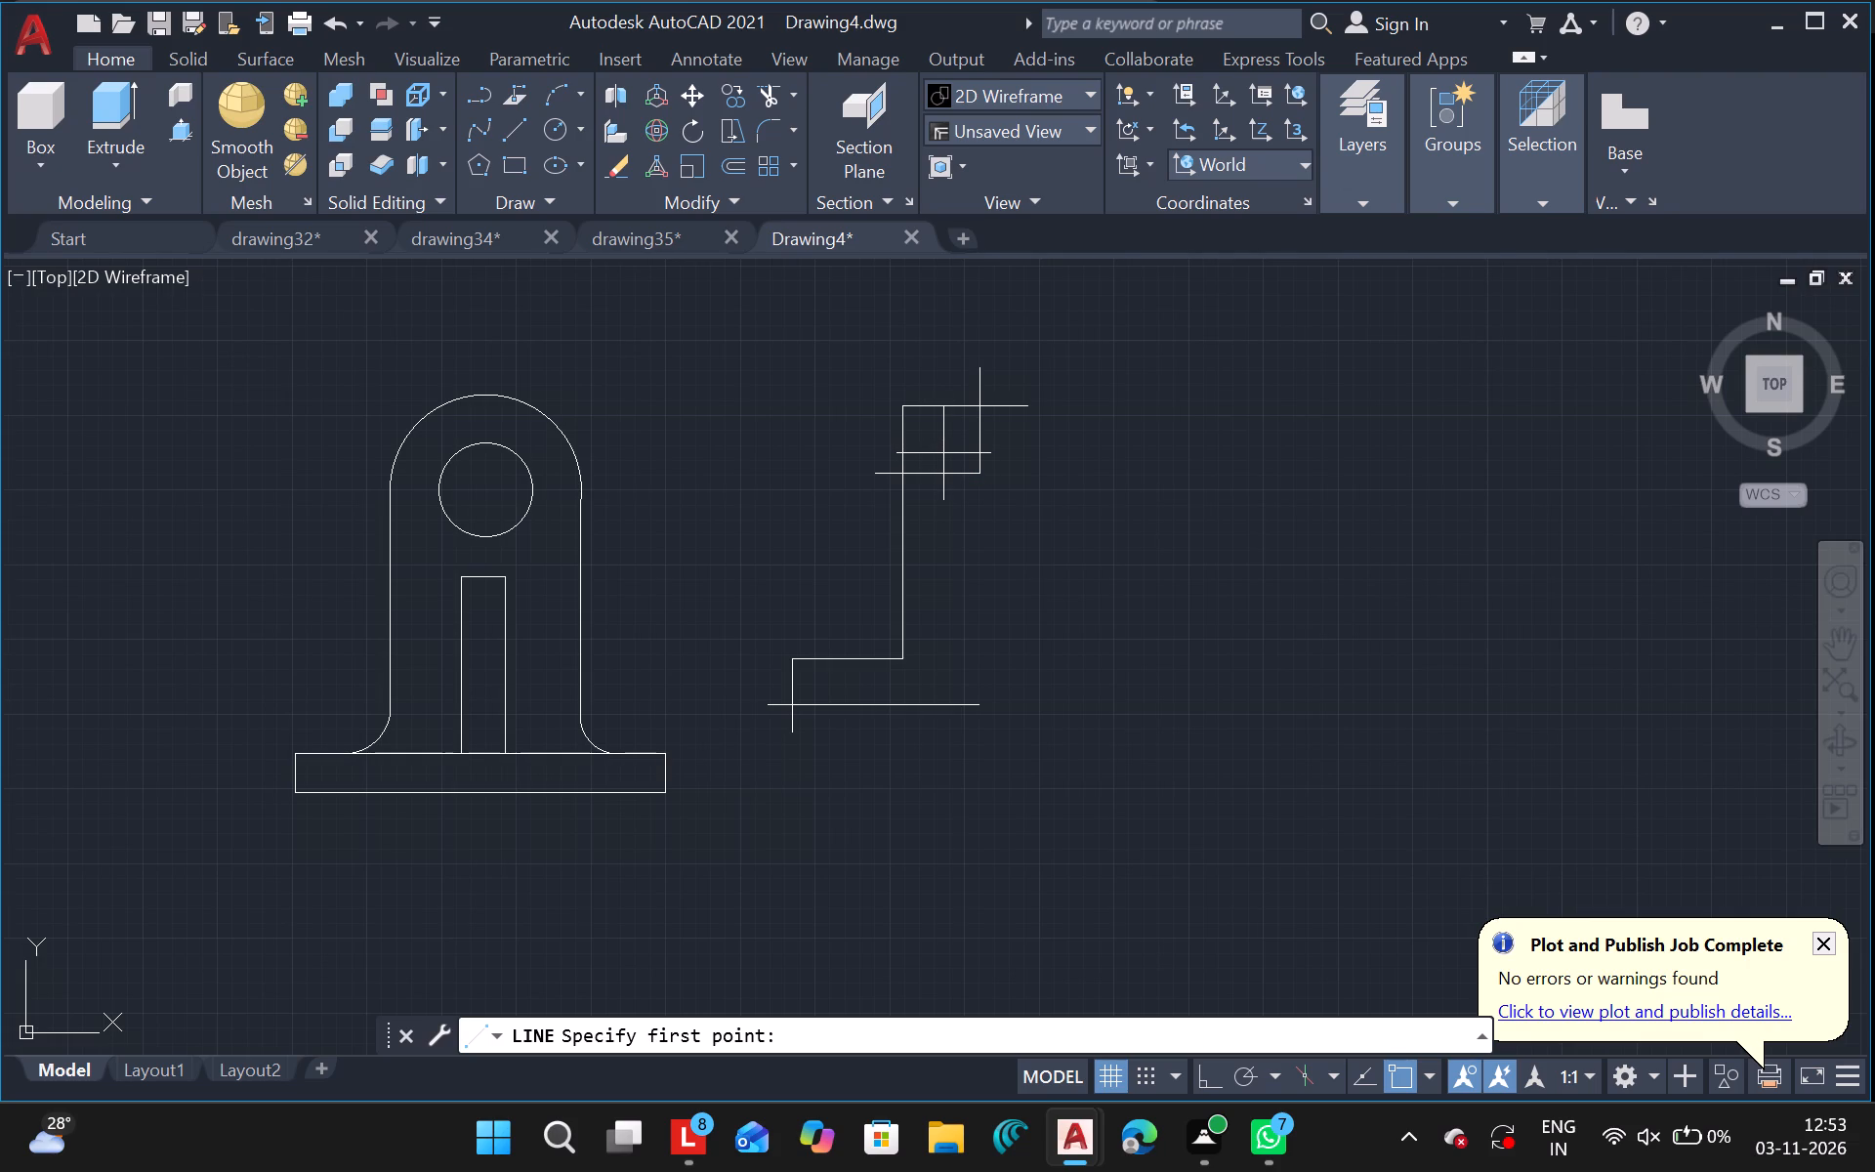
{"action": "left_click_drag", "start_coordinate": [943, 453], "coordinate": [976, 577]}
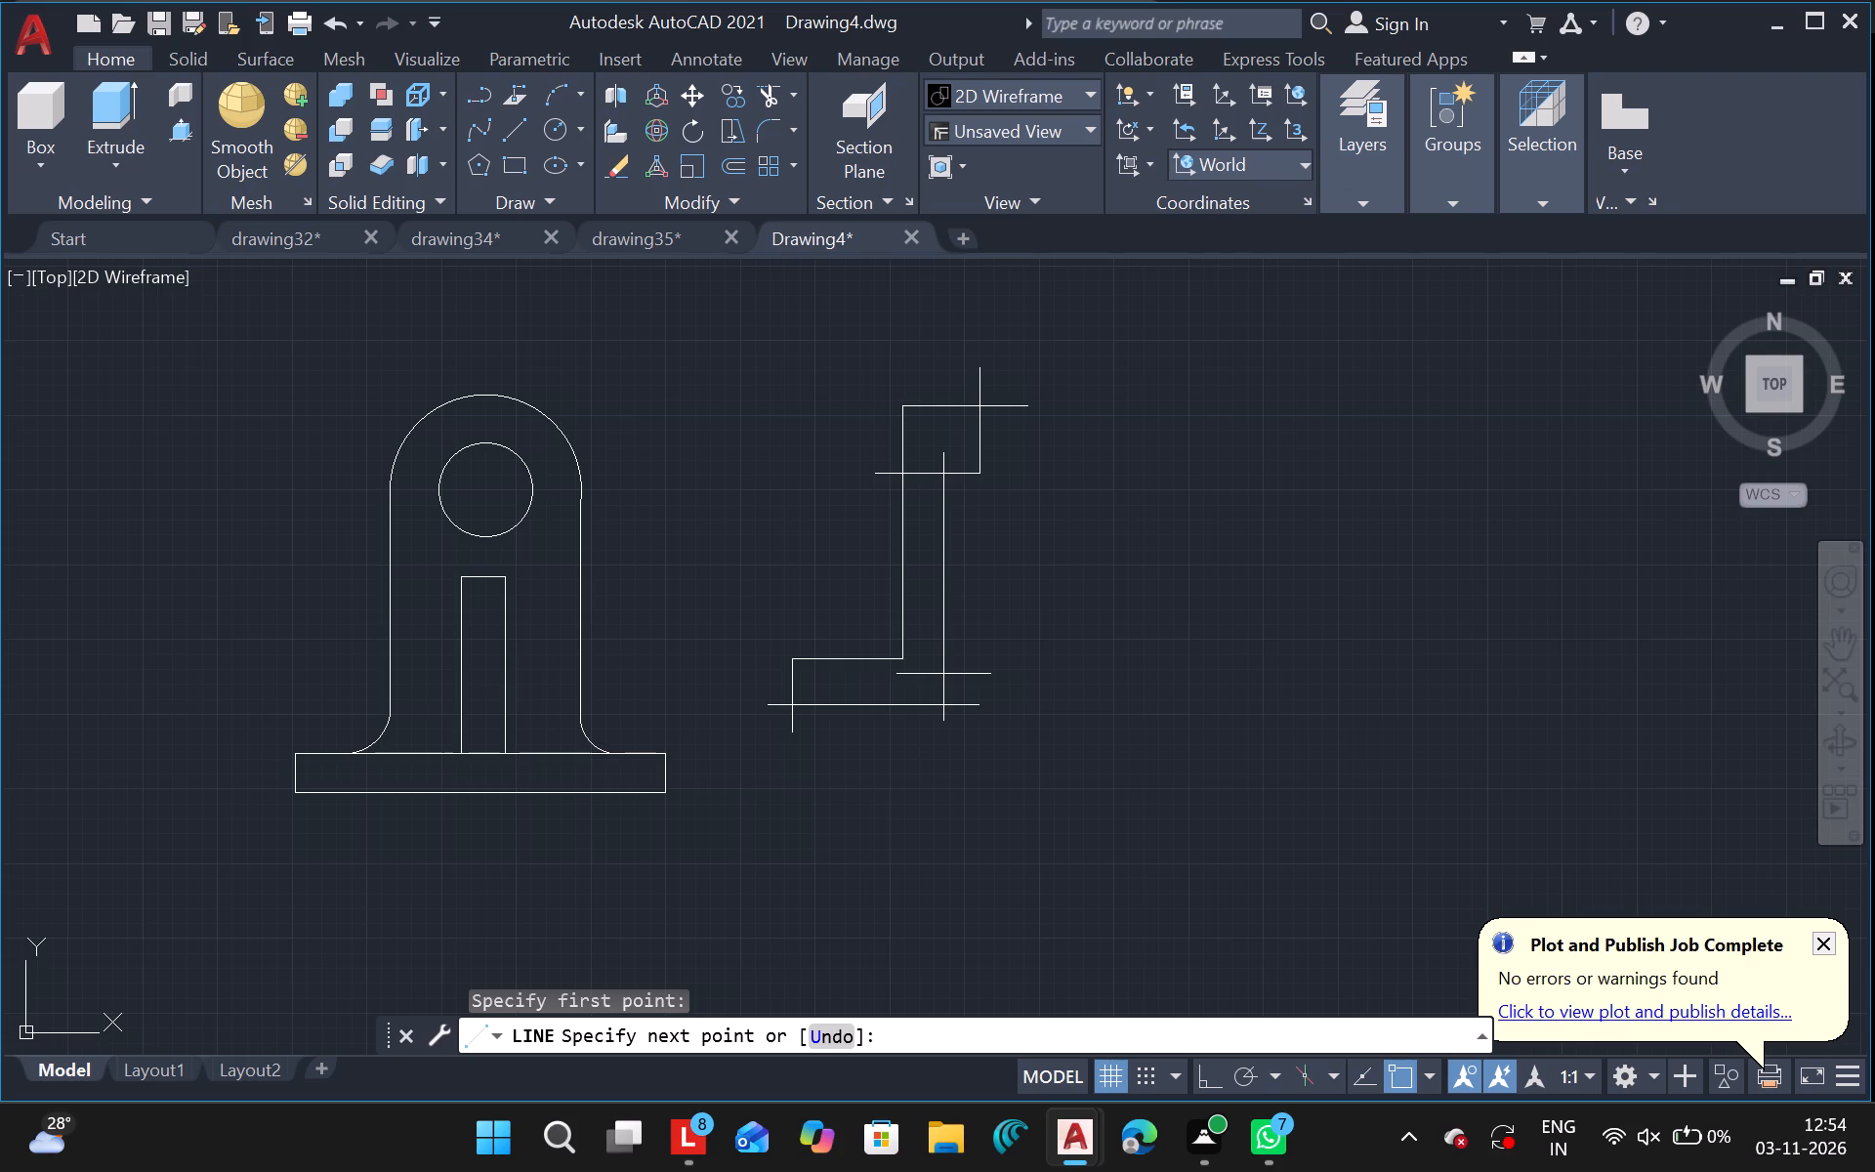
{"action": "left_click", "coordinate": [943, 674]}
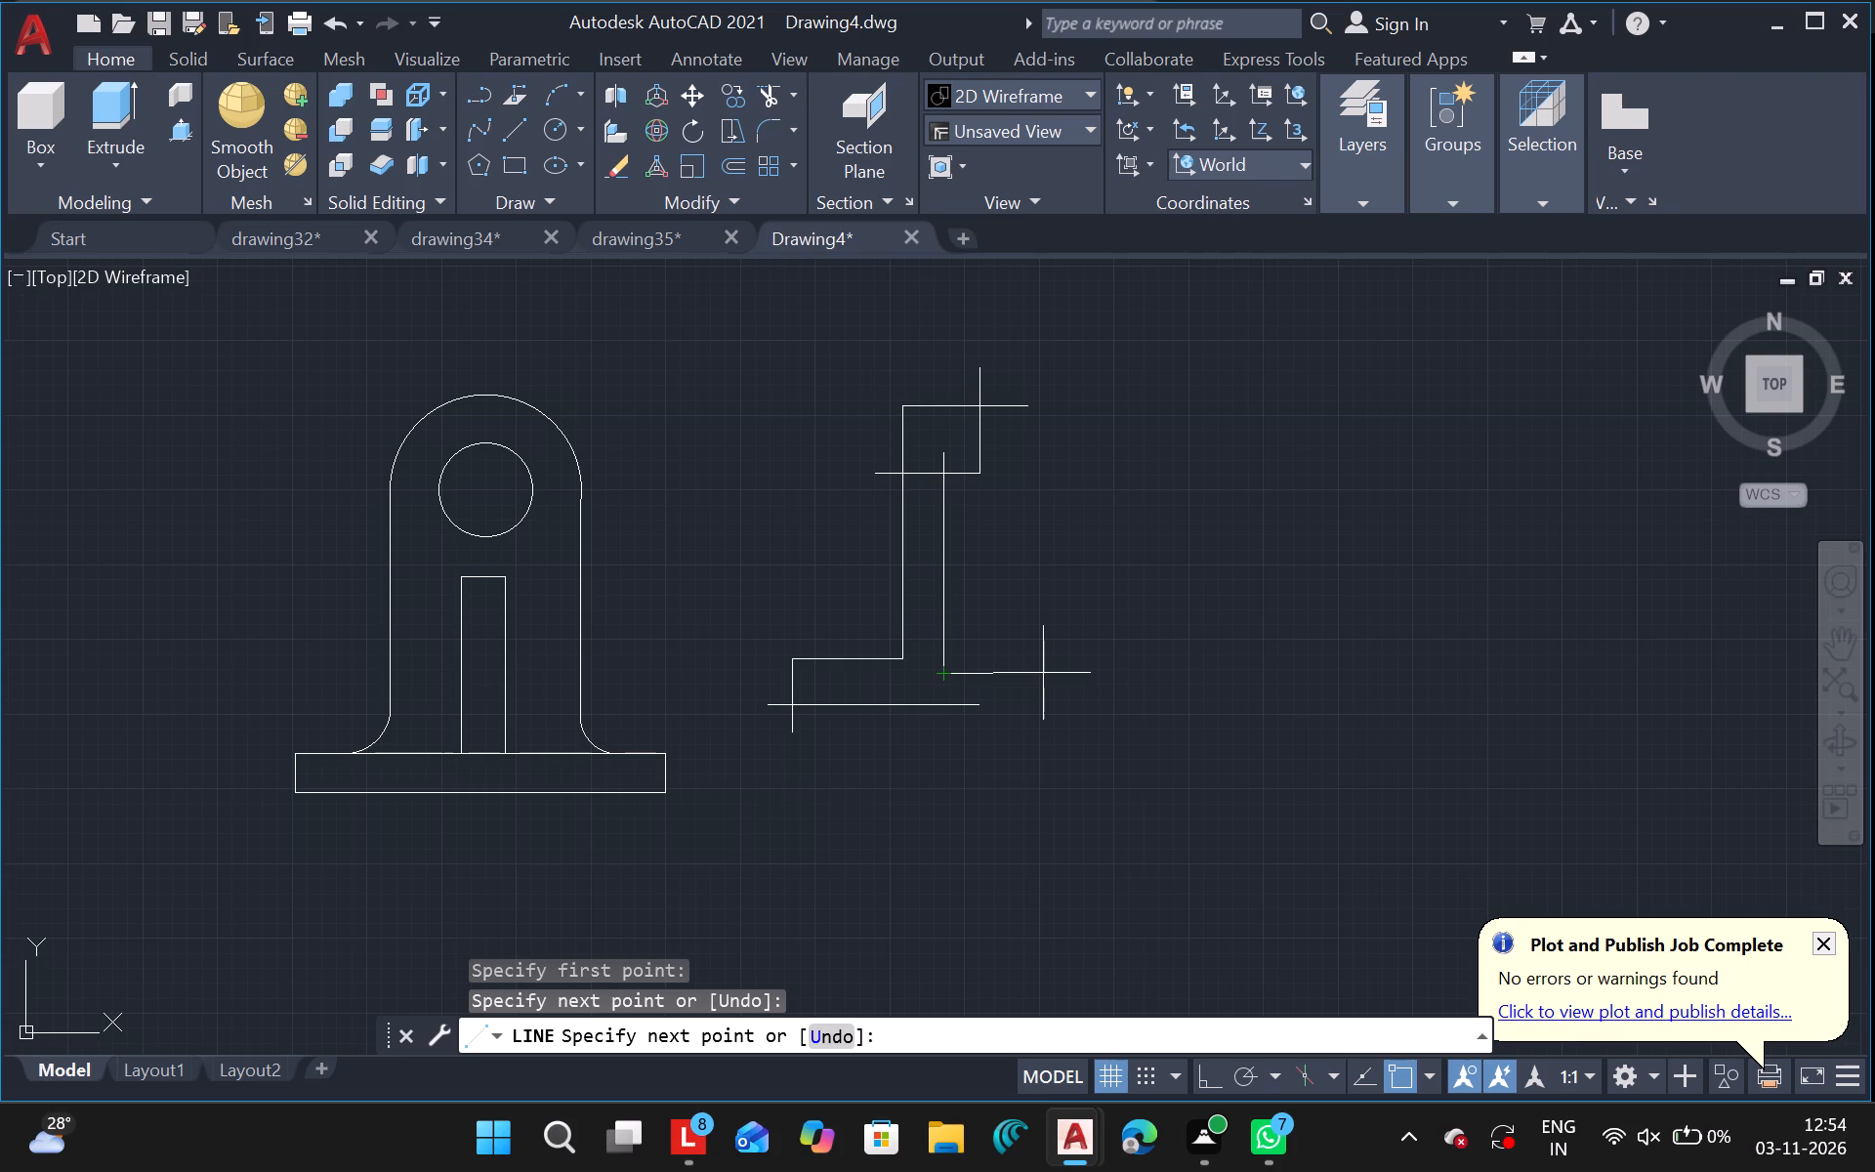
{"action": "key", "text": "ctrl+z"}
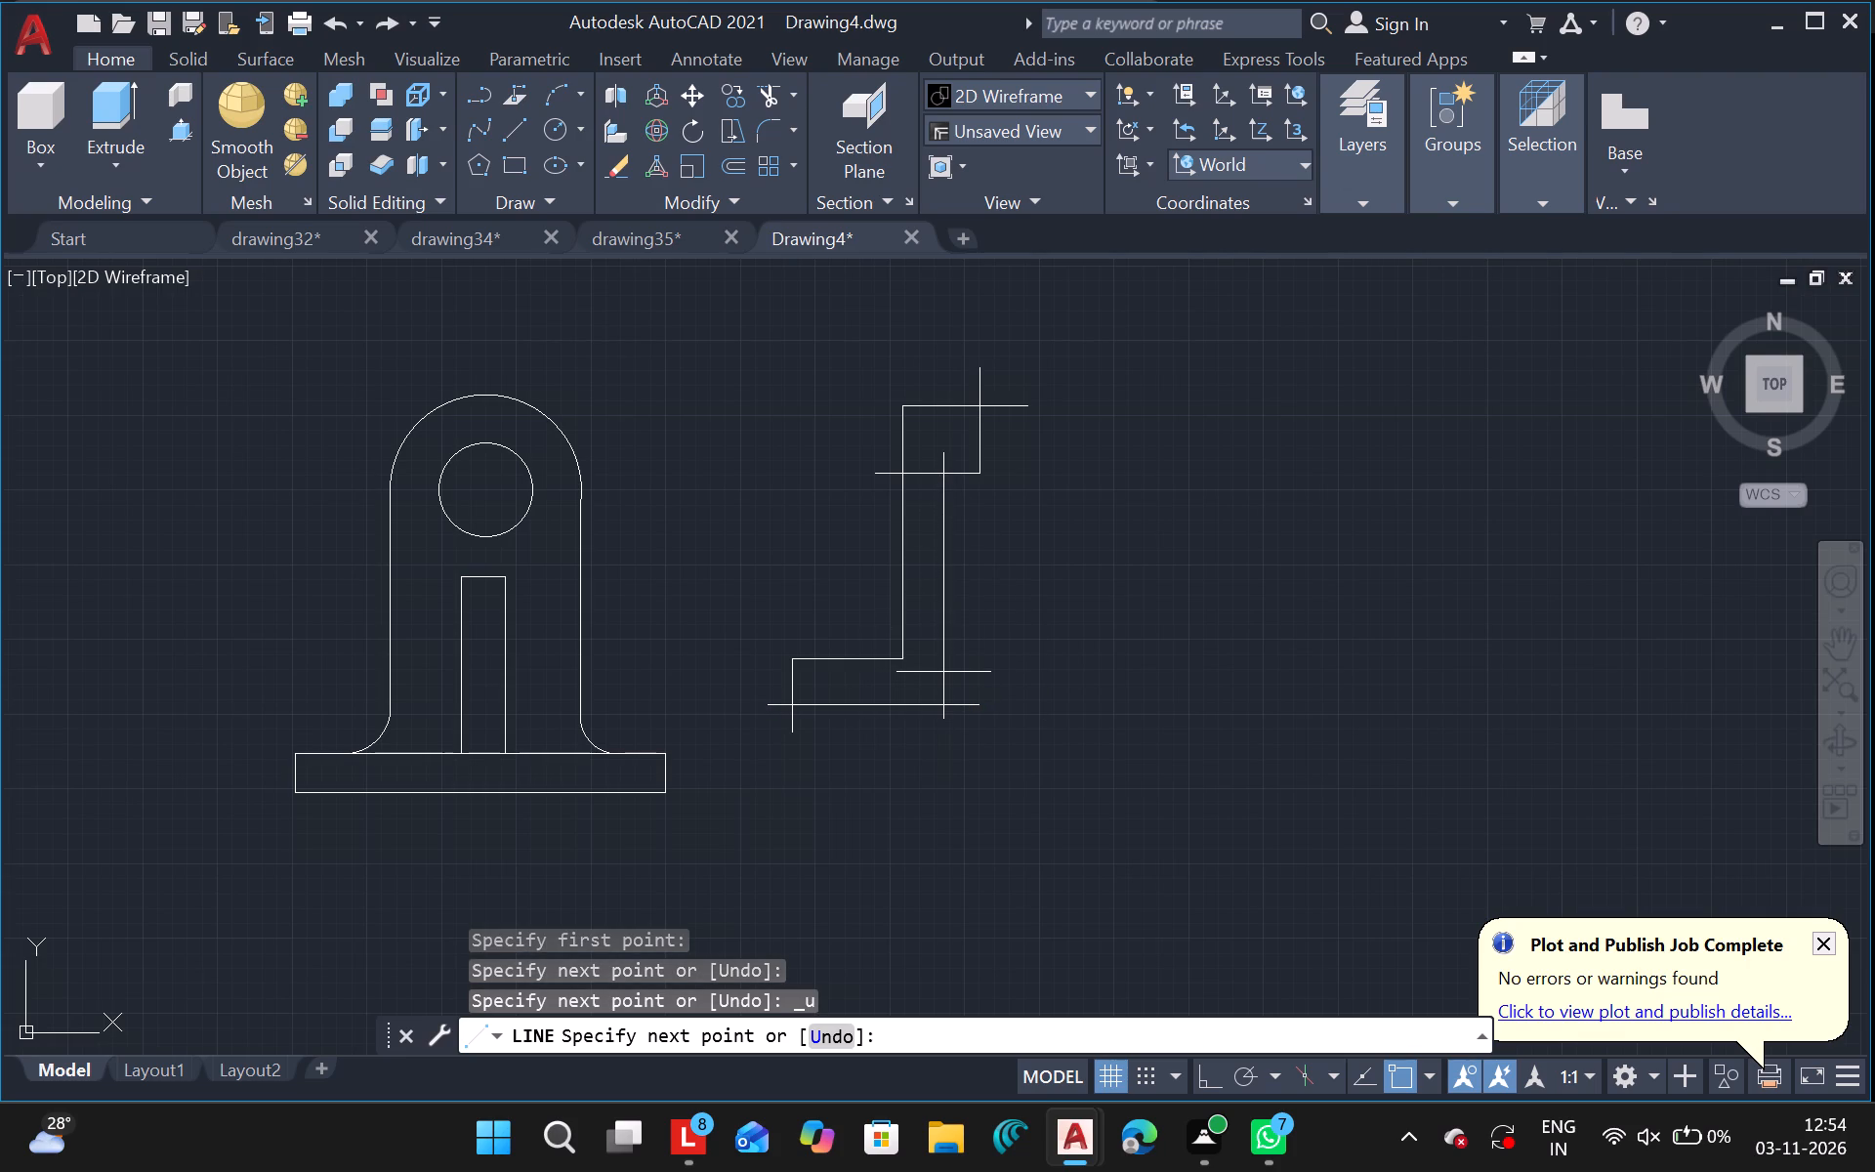
{"action": "left_click_drag", "start_coordinate": [943, 675], "coordinate": [964, 675]}
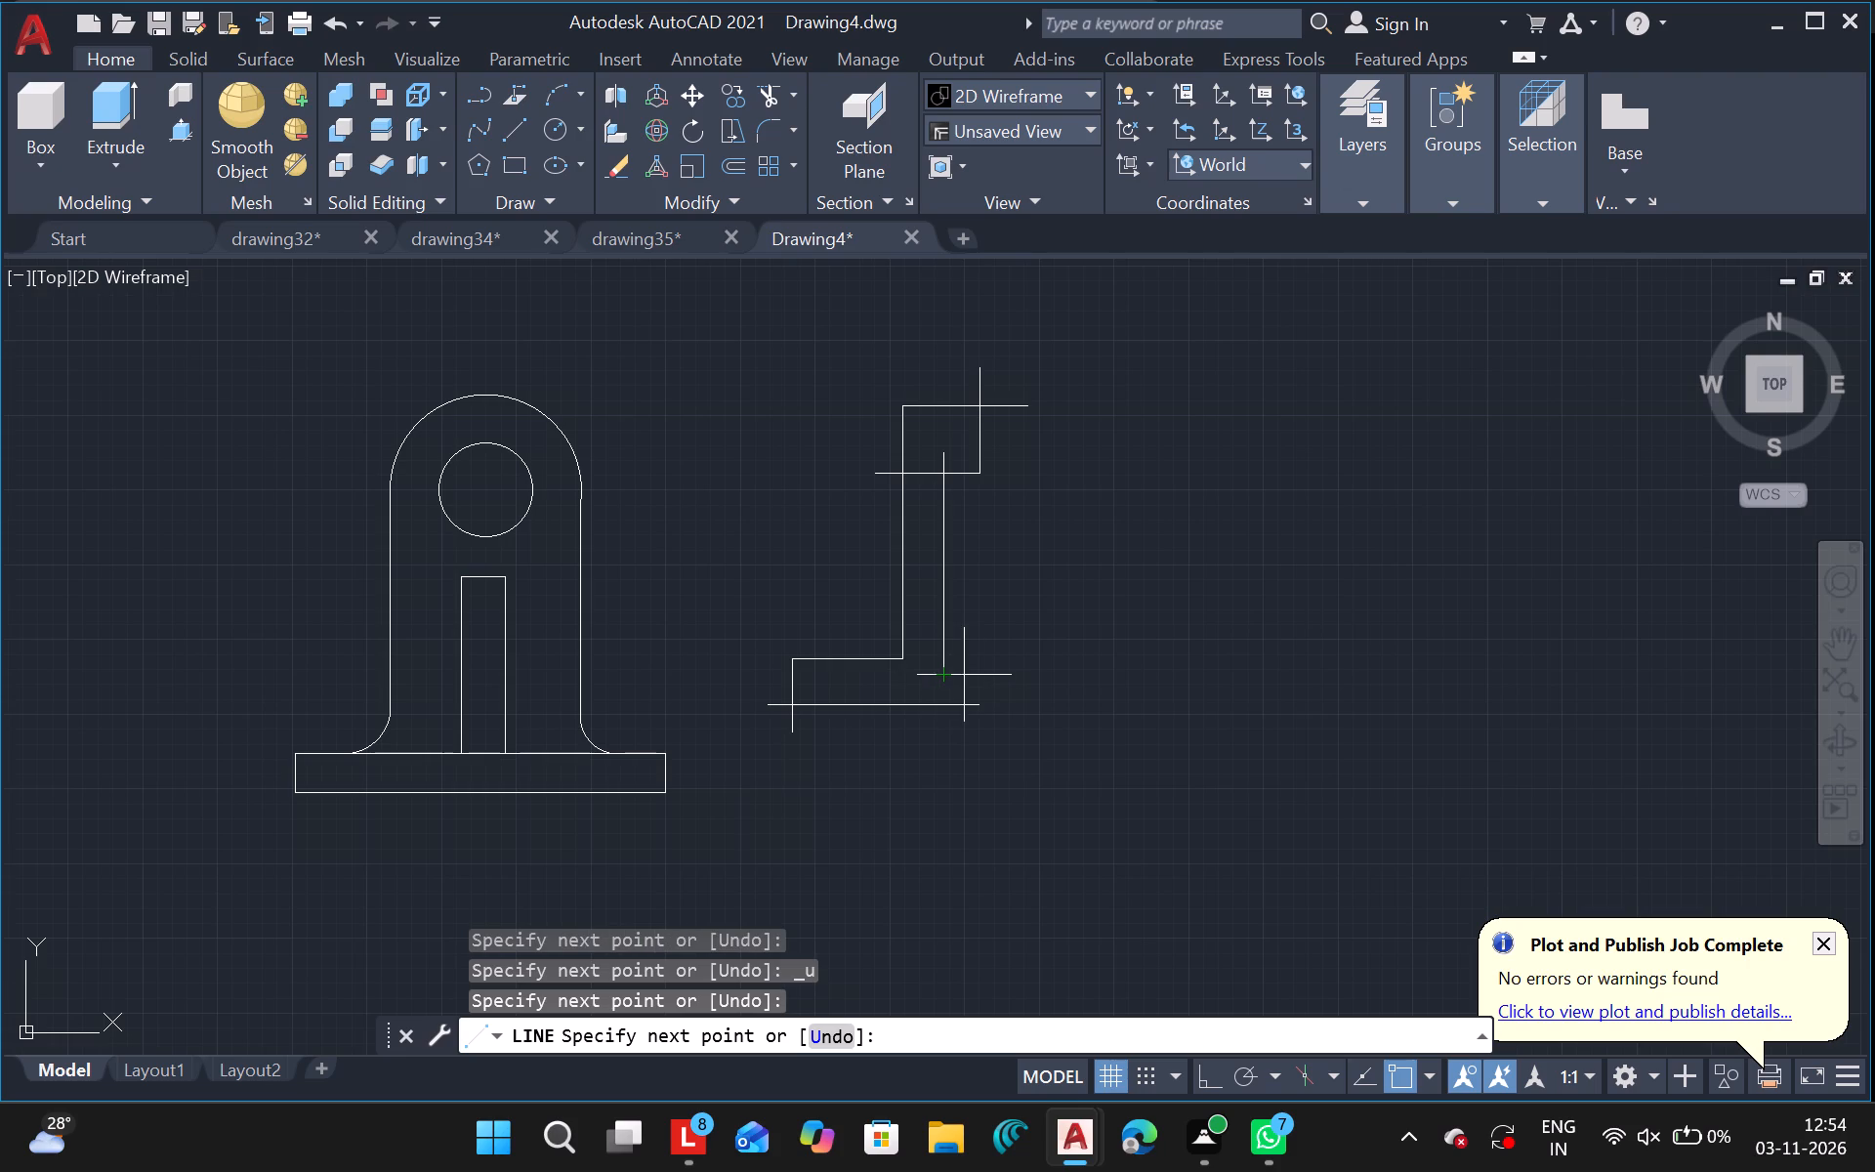
{"action": "left_click_drag", "start_coordinate": [964, 675], "coordinate": [994, 675]}
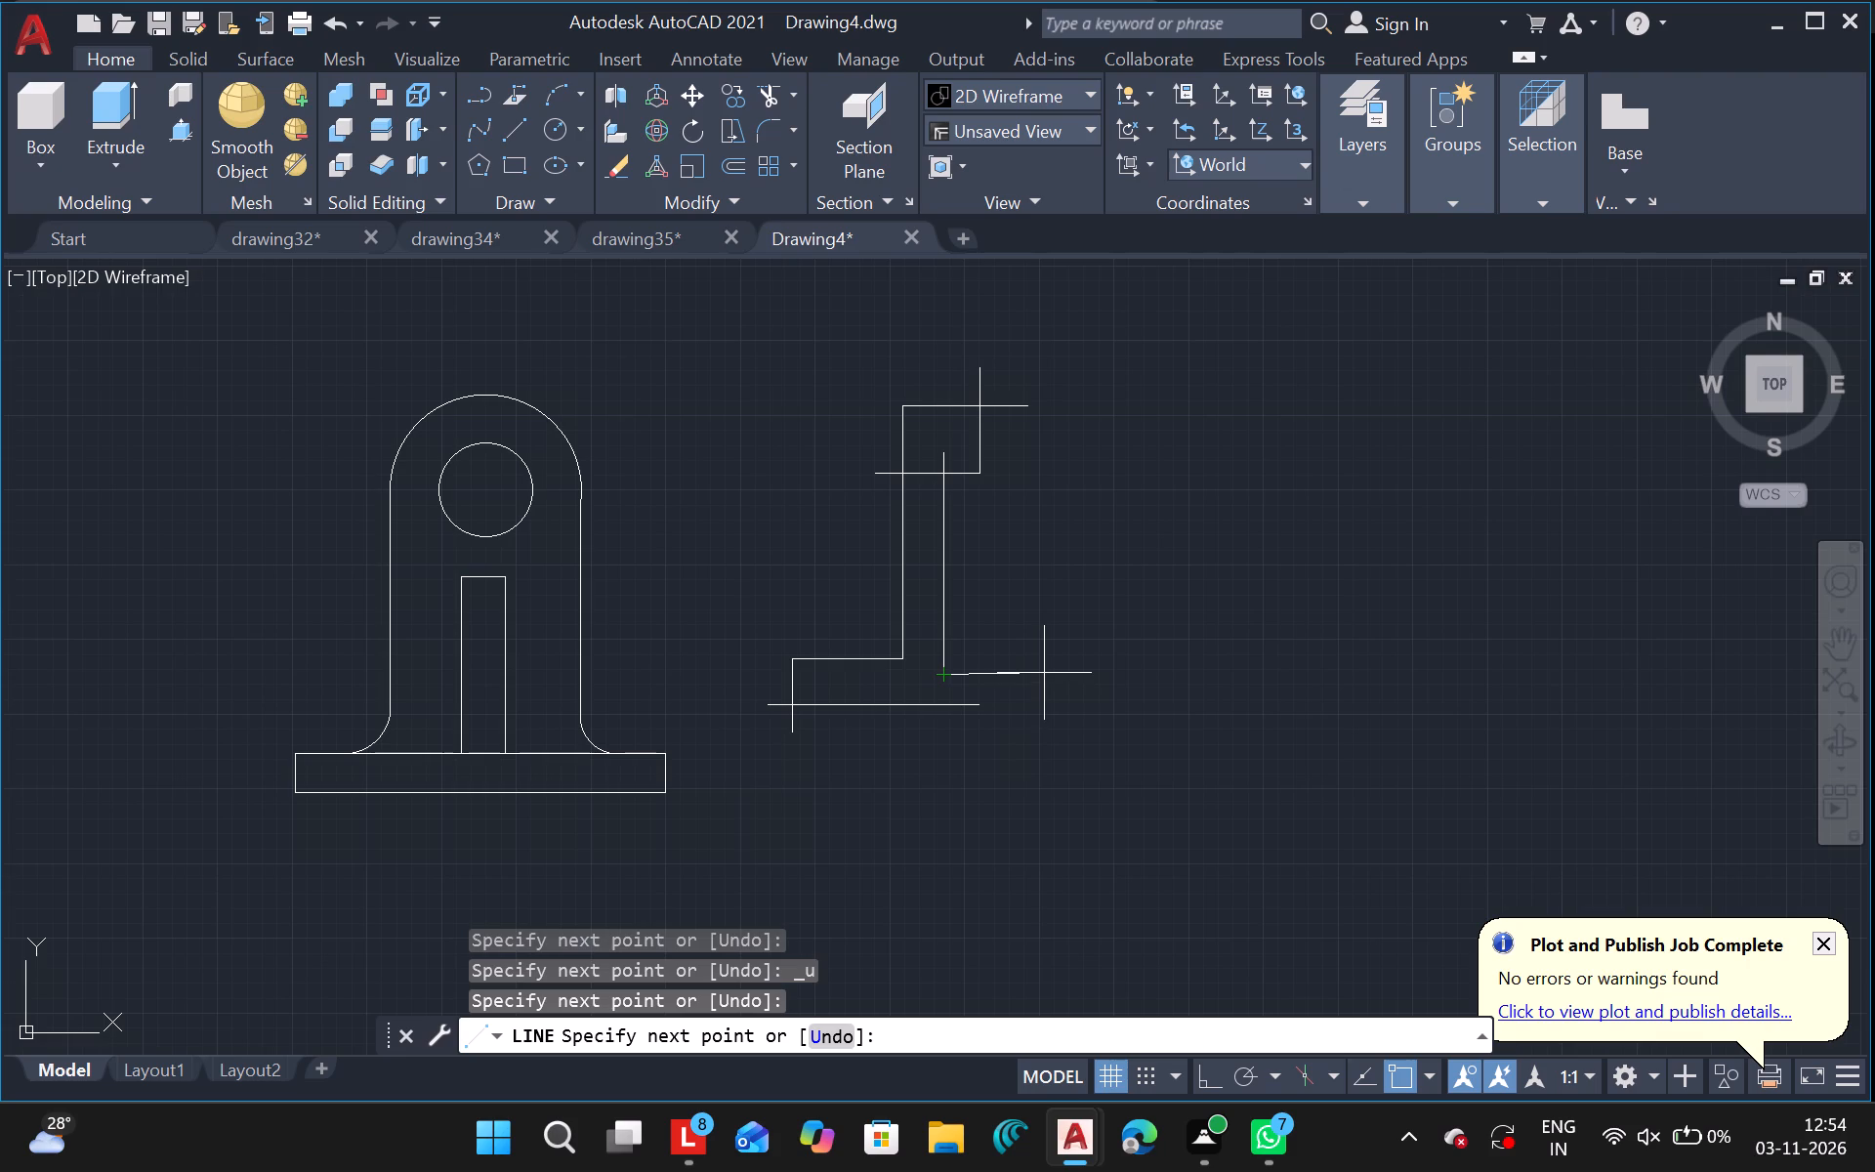
{"action": "left_click", "coordinate": [1044, 675]}
{"action": "key", "text": "Escape"}
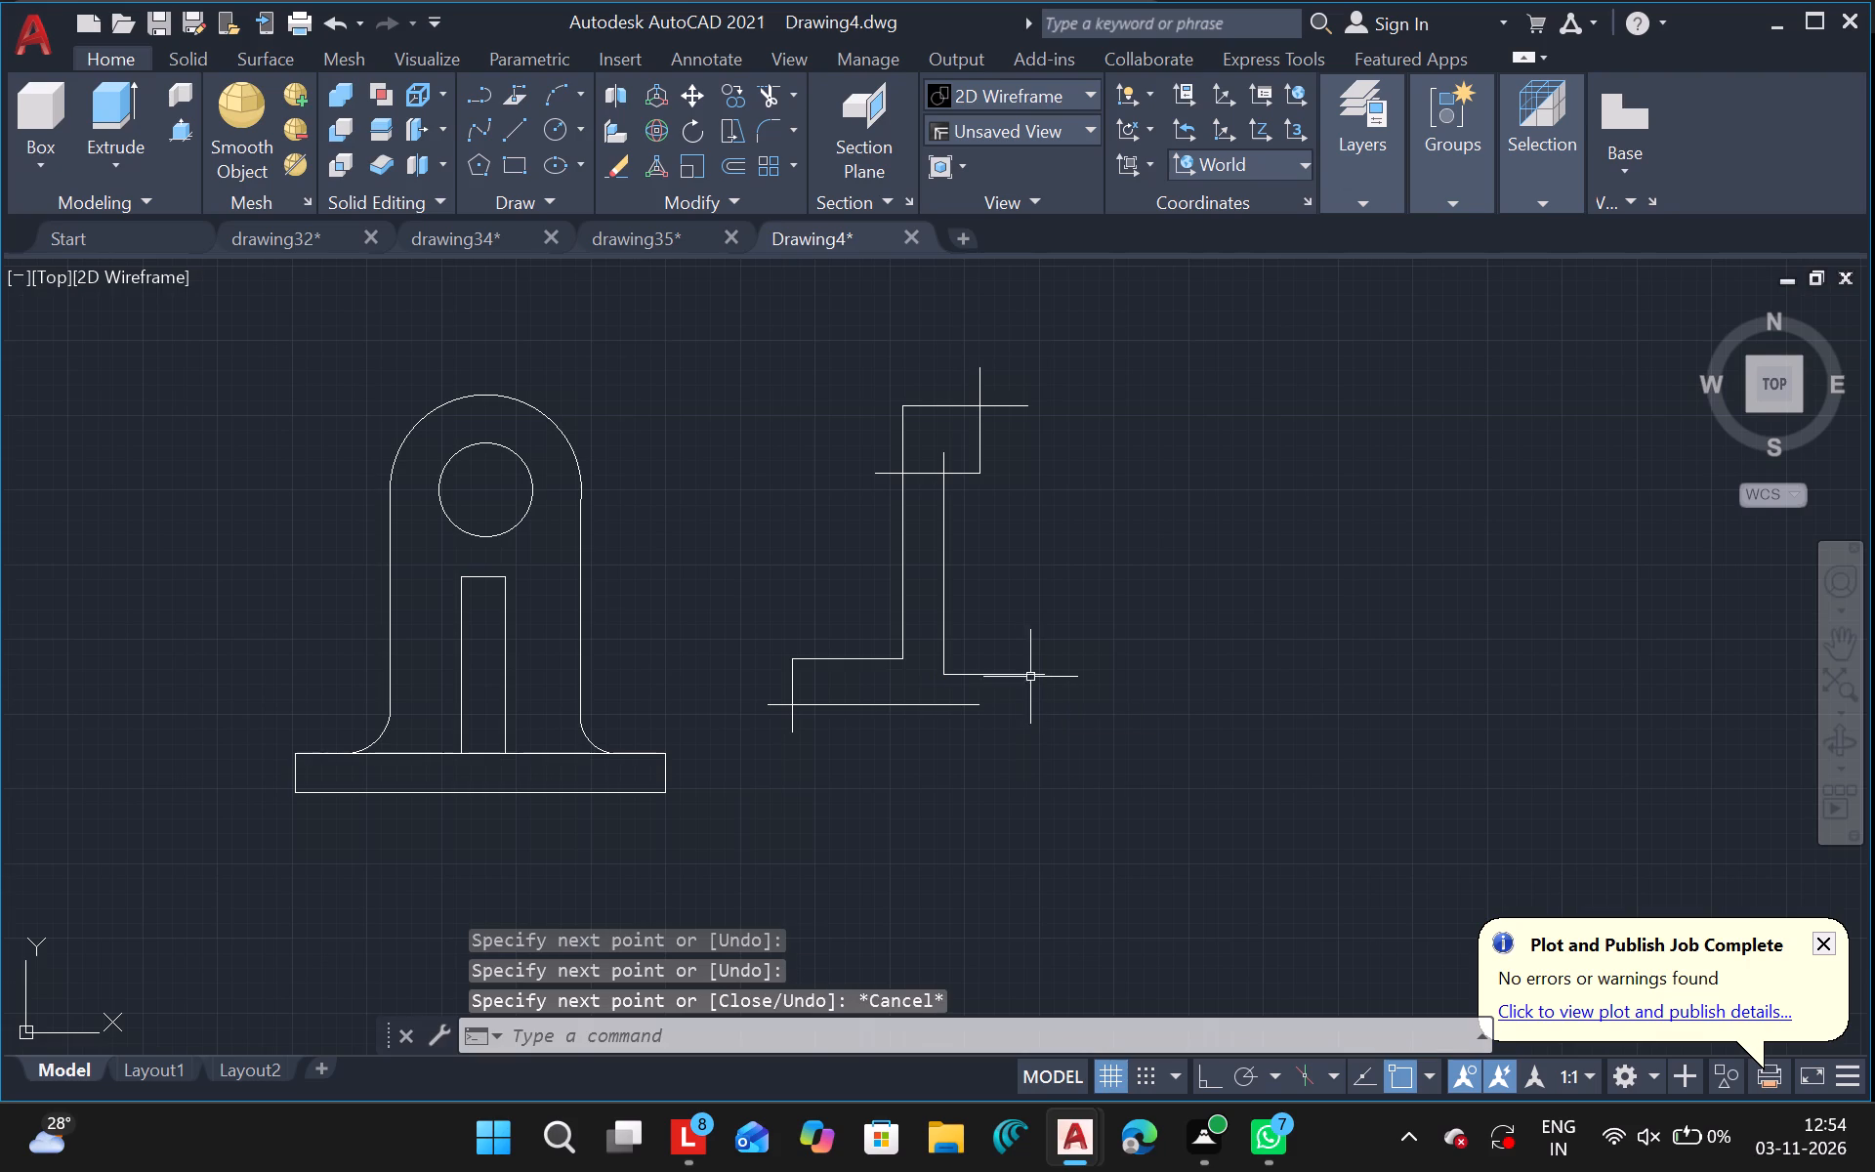
Draw a short vertical line up from the base line's right end, crossing the short horizontal line above it.
{"action": "left_click", "coordinate": [500, 137]}
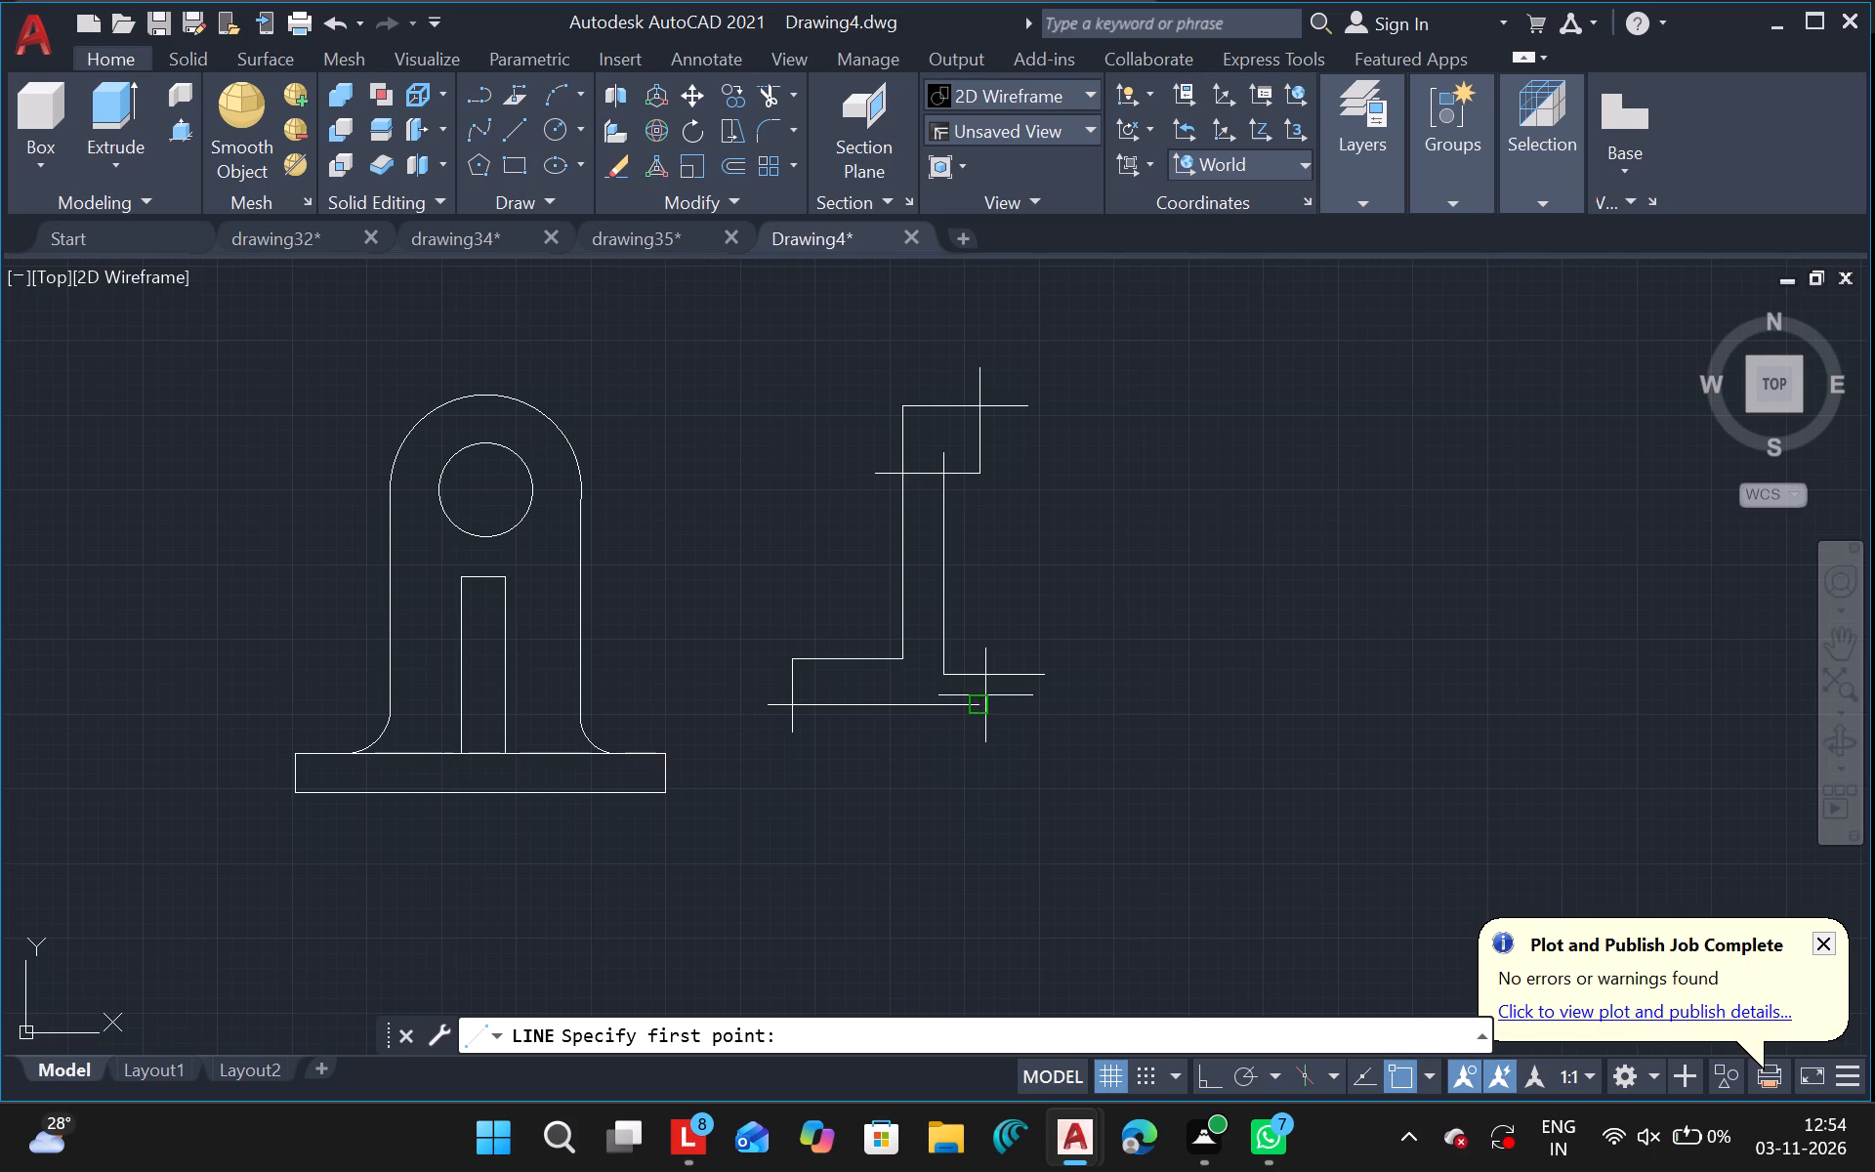
{"action": "left_click_drag", "start_coordinate": [979, 706], "coordinate": [981, 628]}
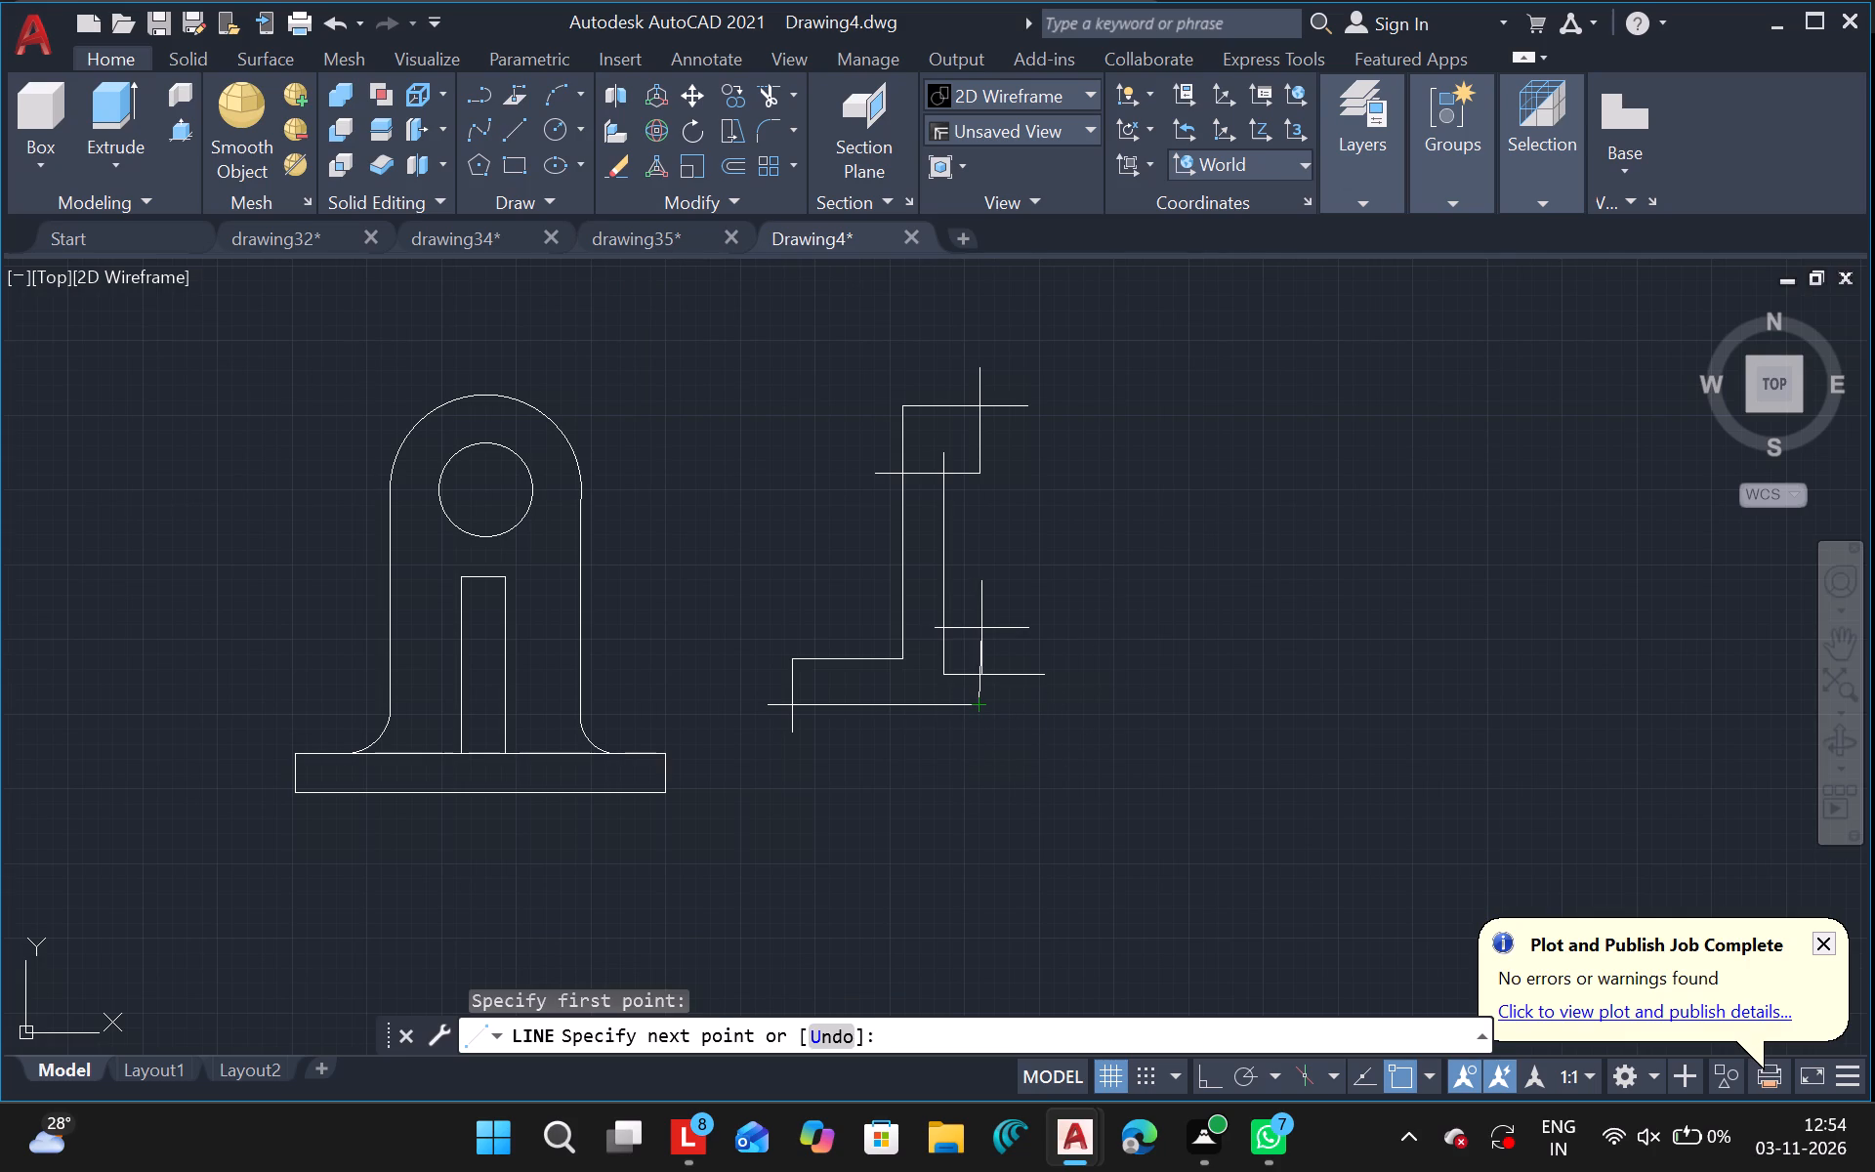
{"action": "left_click_drag", "start_coordinate": [981, 628], "coordinate": [978, 619]}
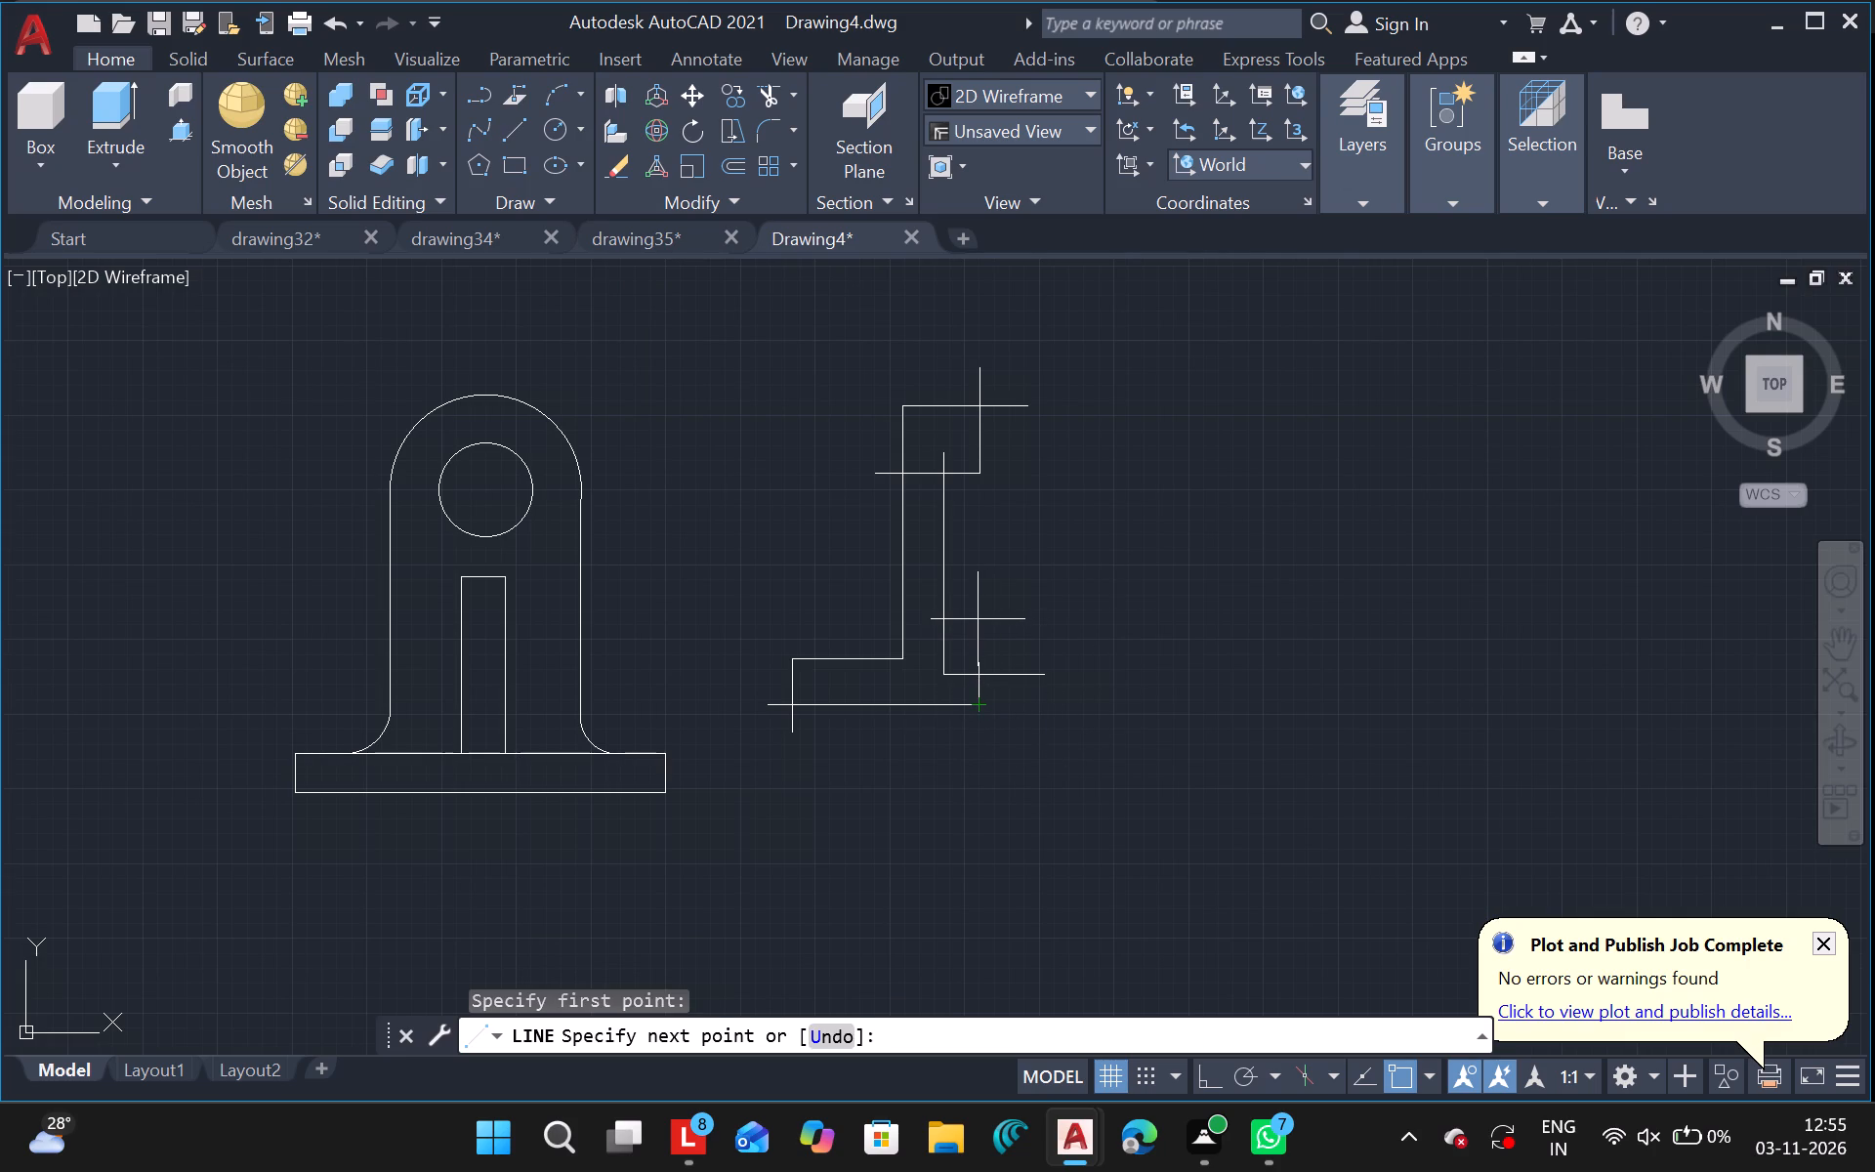
{"action": "left_click_drag", "start_coordinate": [978, 619], "coordinate": [979, 615]}
{"action": "left_click", "coordinate": [979, 615]}
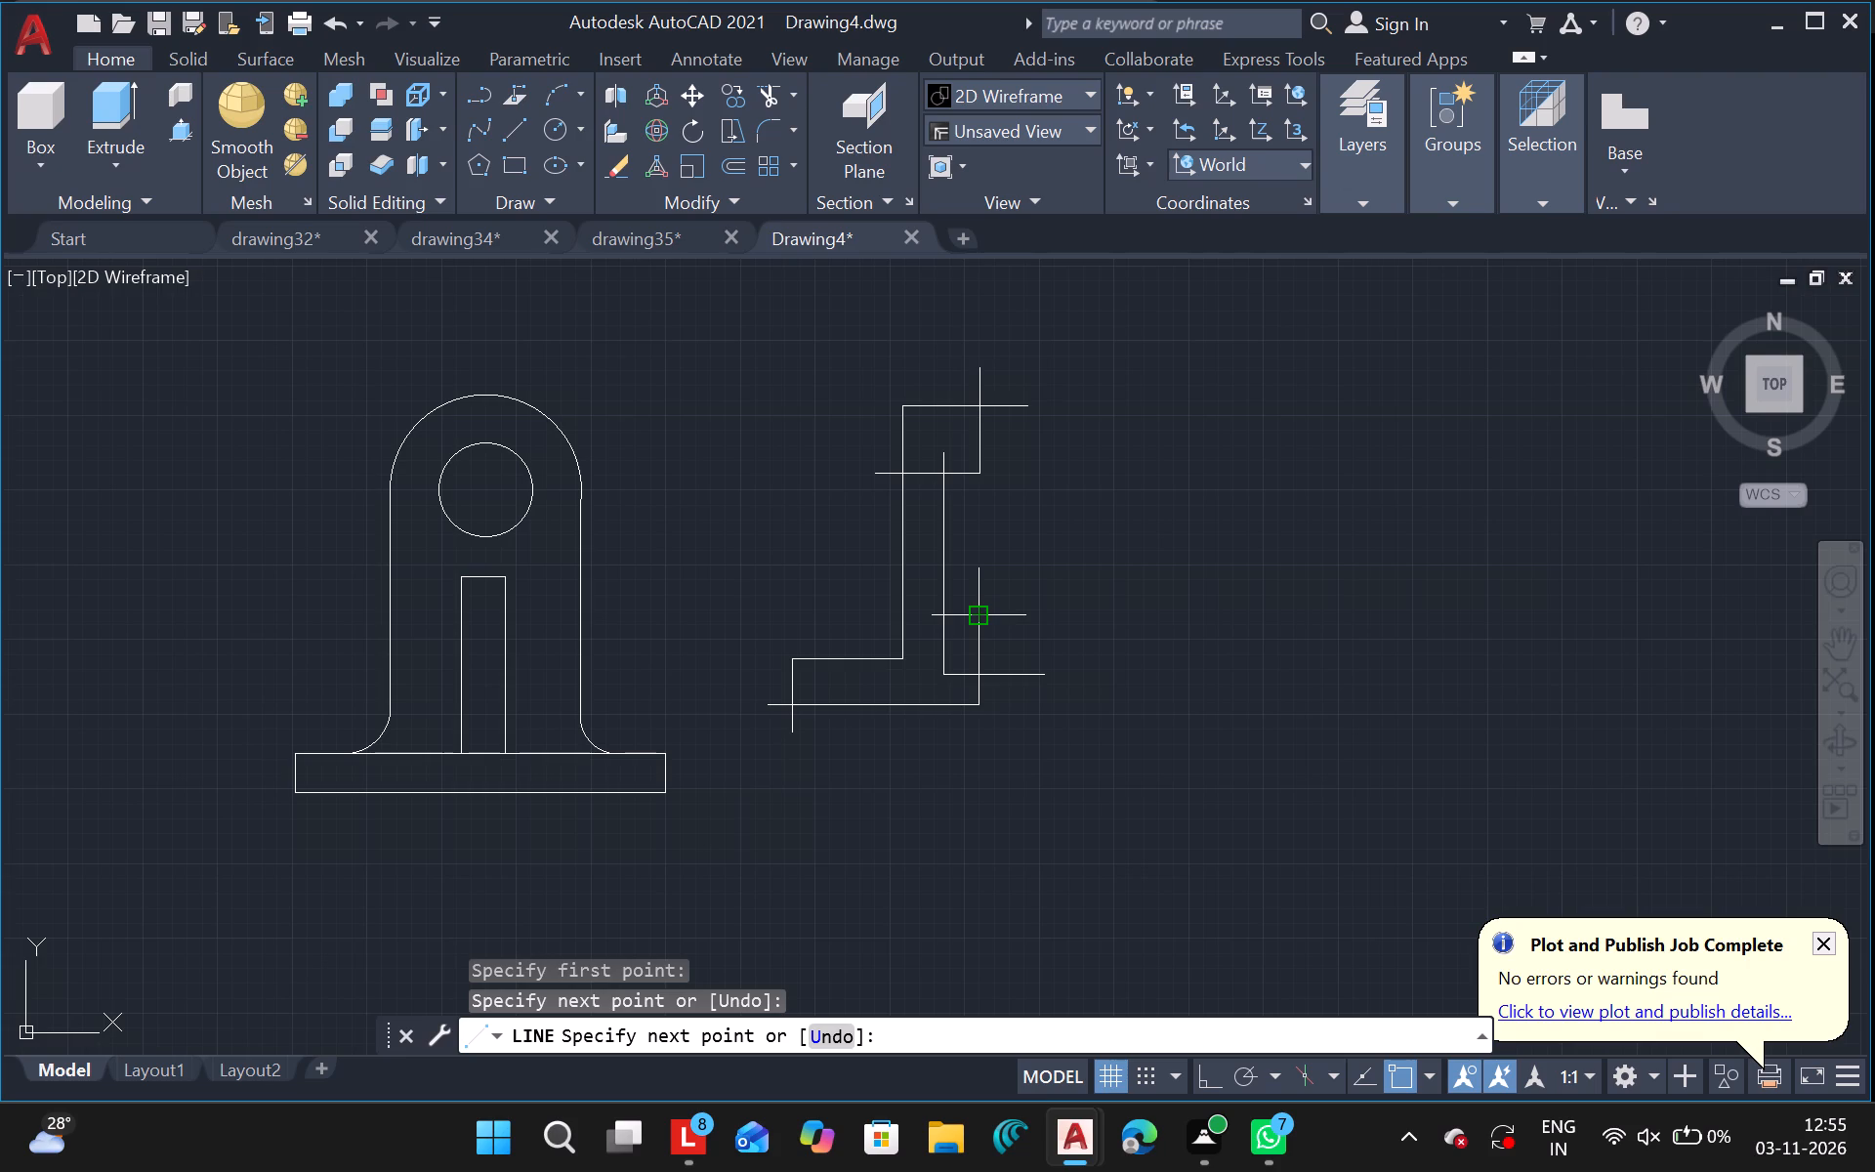
{"action": "key", "text": "Escape"}
Trim the overshooting line ends at the side view's base corners and at the upper box's top-right corner.
{"action": "type", "text": "tr"}
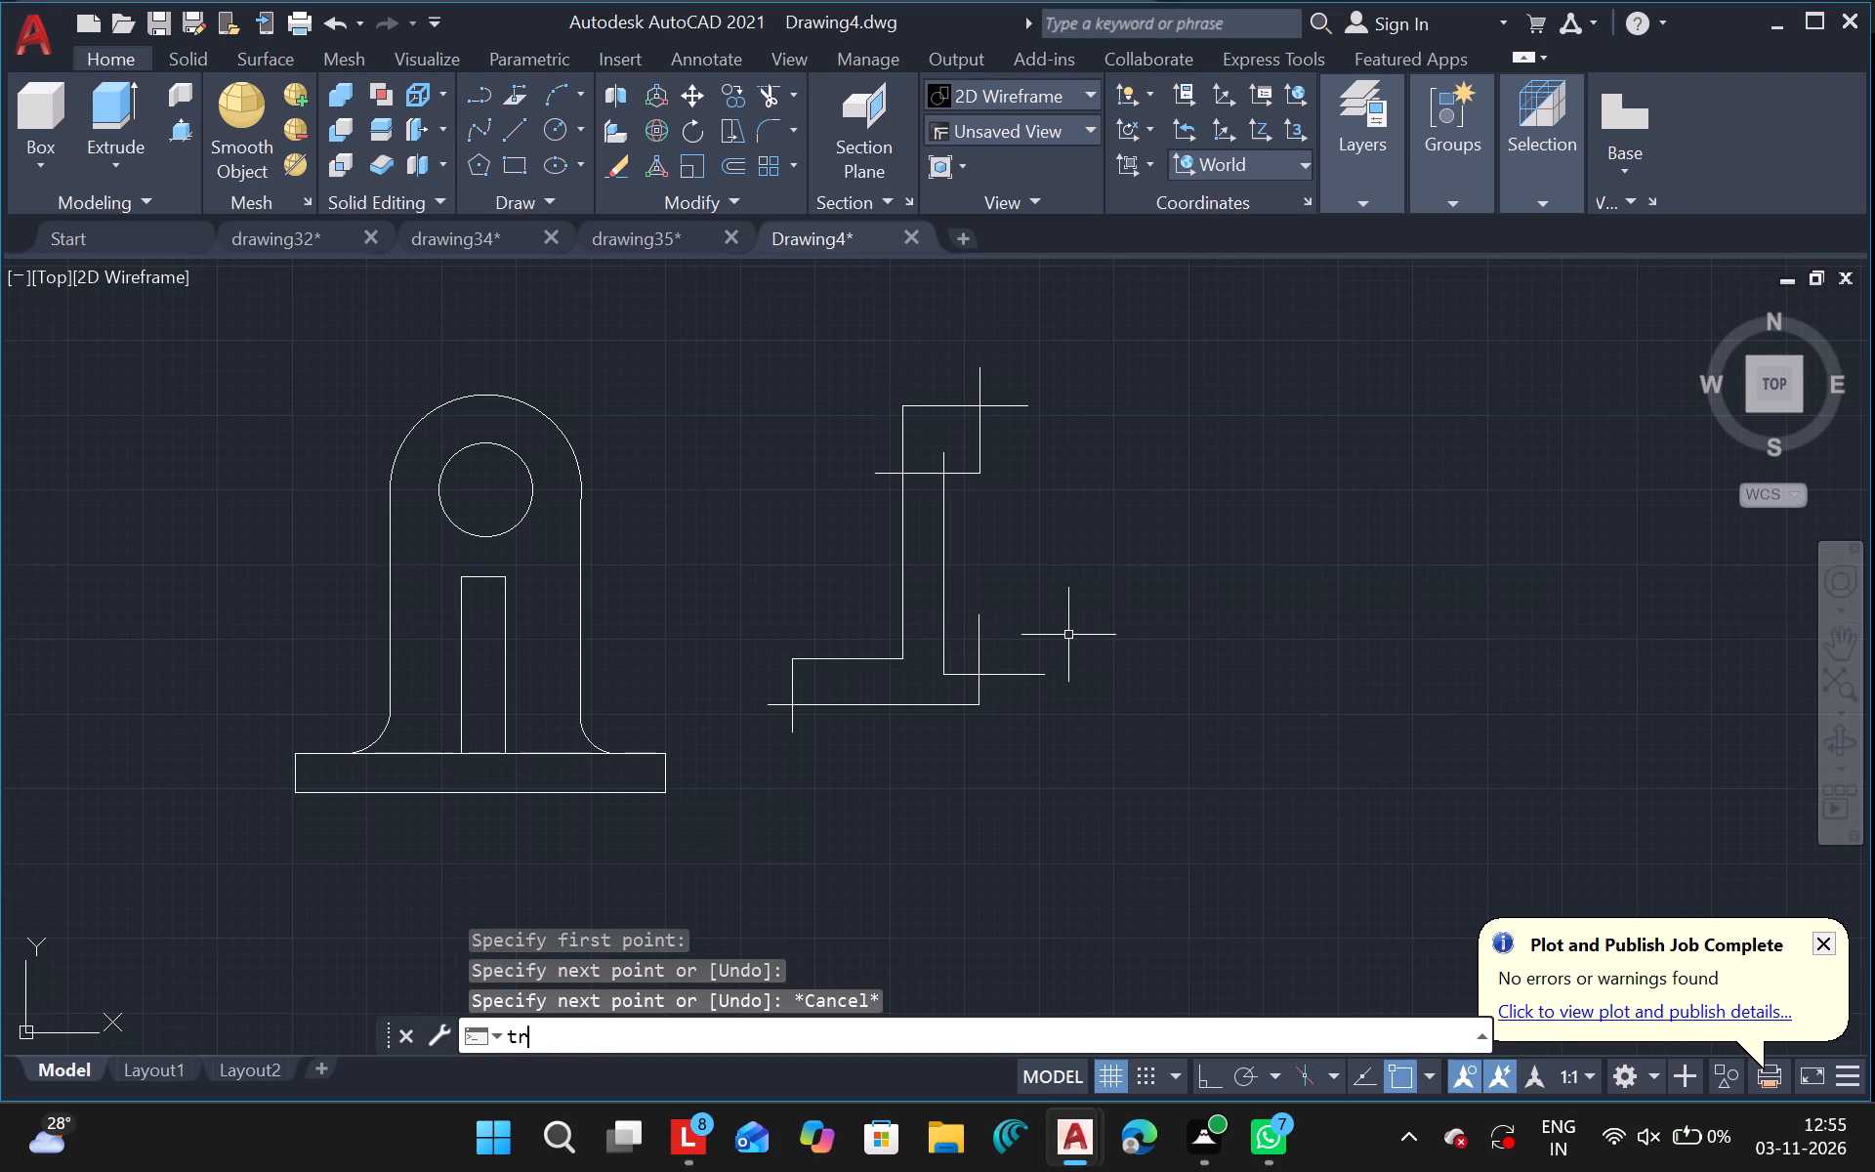
{"action": "left_click", "coordinate": [591, 757]}
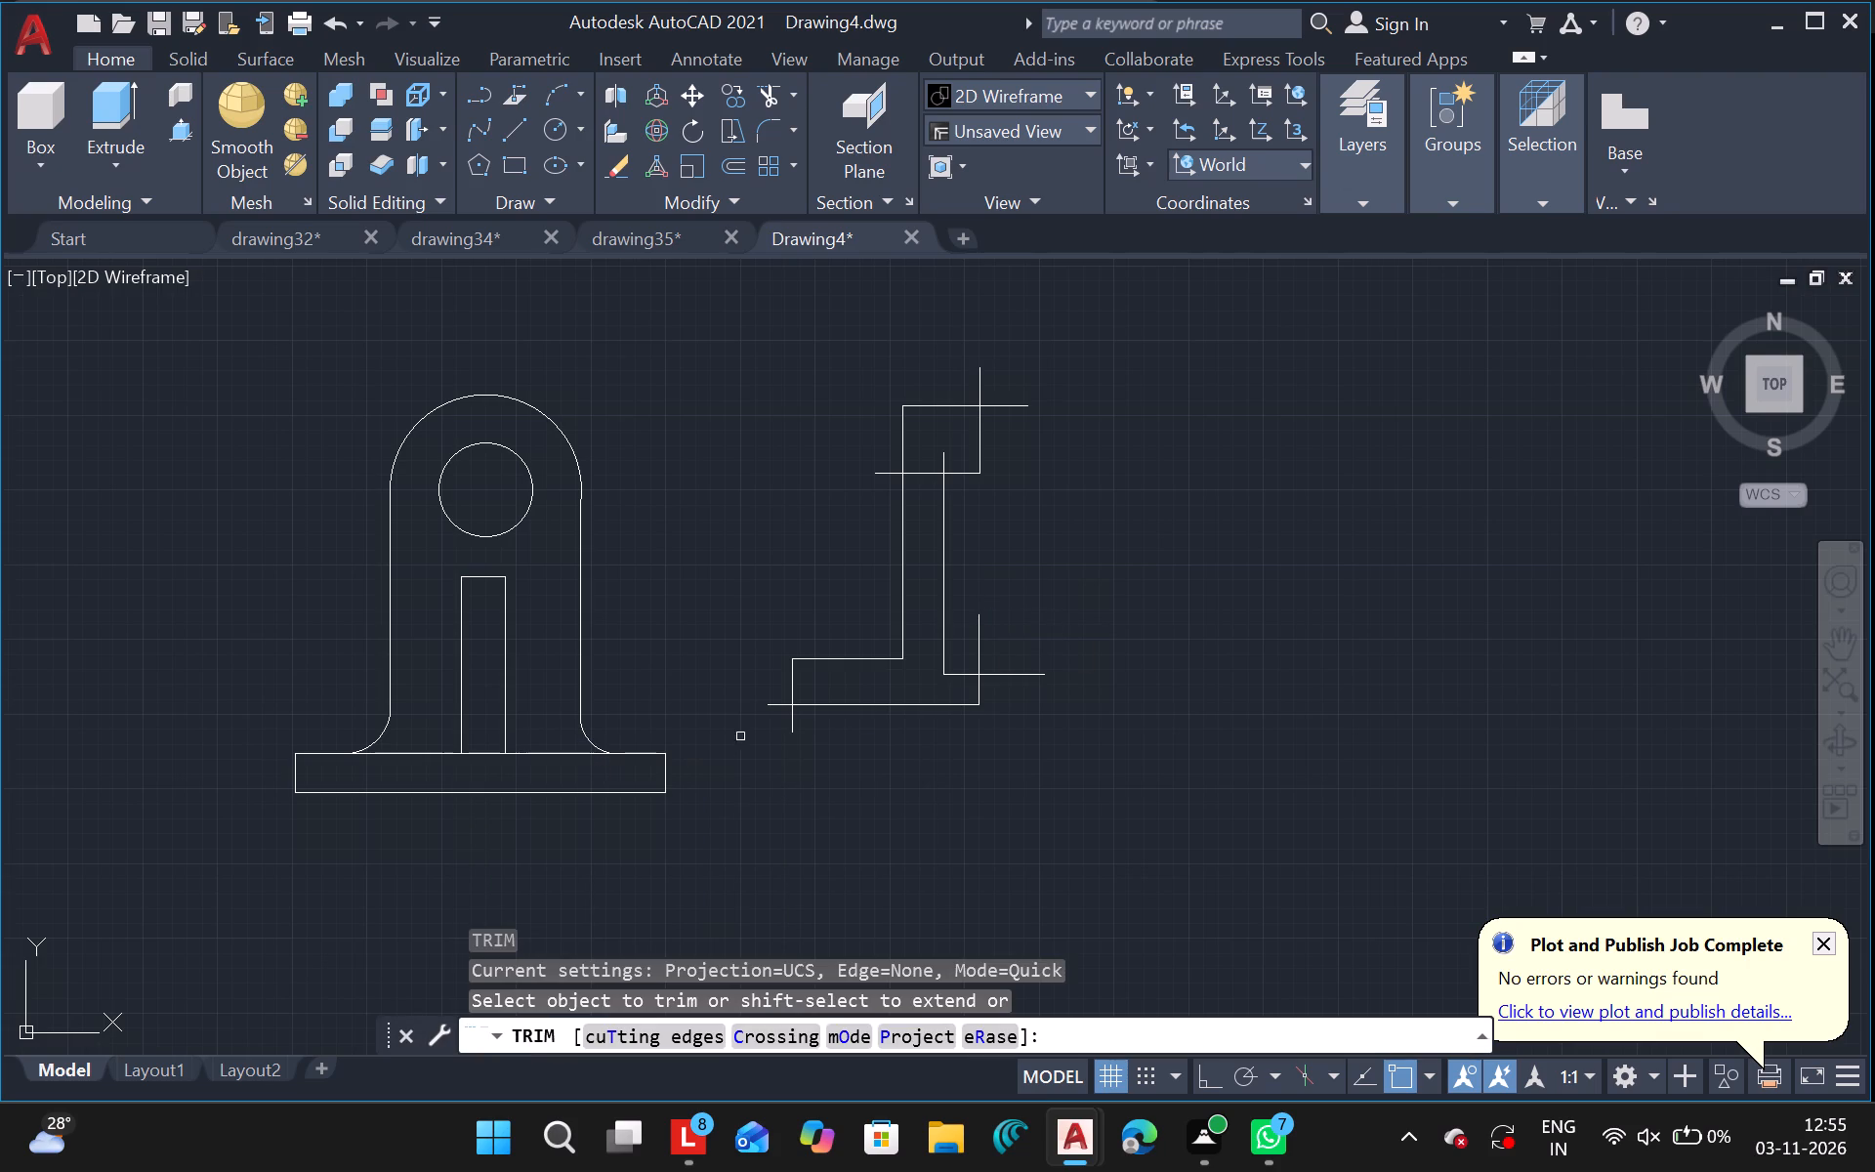
{"action": "left_click_drag", "start_coordinate": [755, 675], "coordinate": [808, 749]}
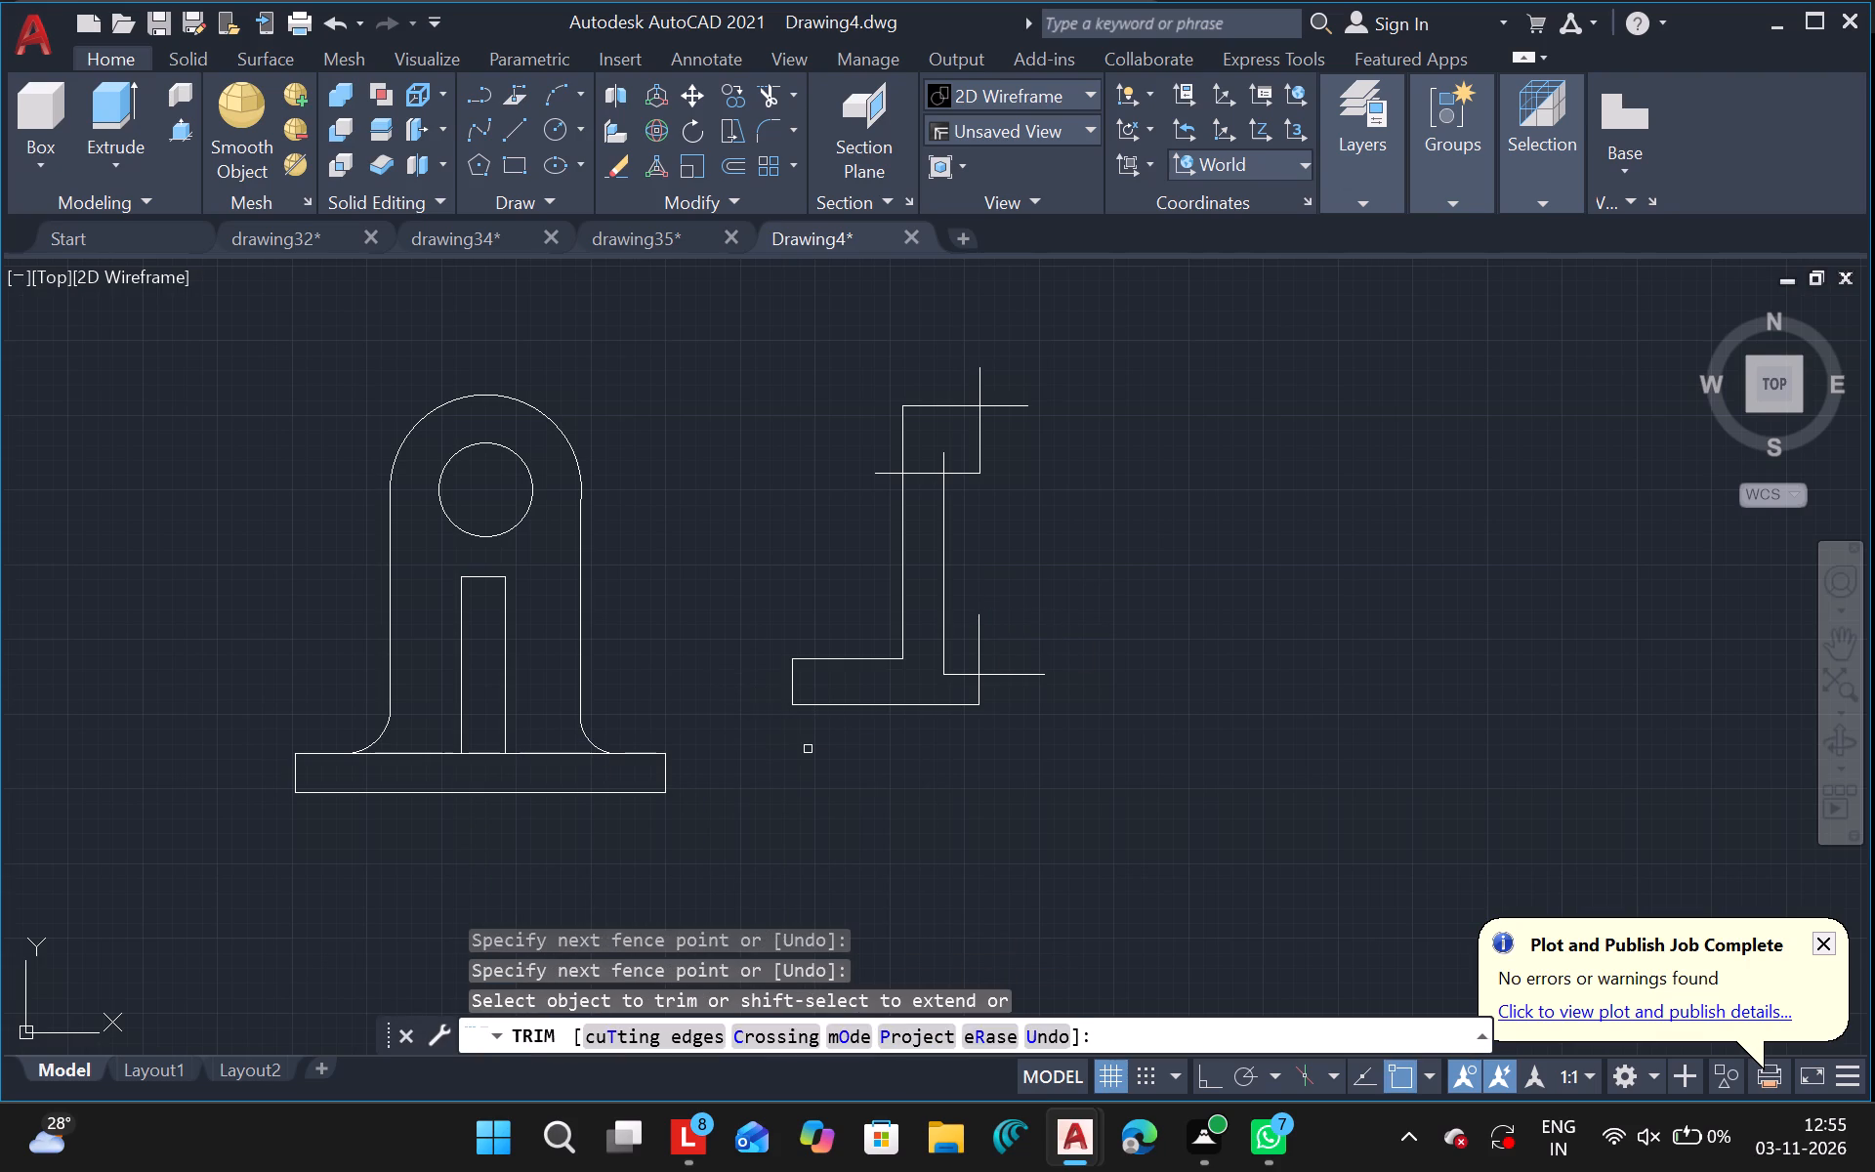
{"action": "left_click_drag", "start_coordinate": [963, 620], "coordinate": [1043, 694]}
{"action": "left_click_drag", "start_coordinate": [949, 377], "coordinate": [1058, 467]}
Trim the upper box's bottom line back to the upright and remove the line pieces inside the side-view outline.
{"action": "left_click_drag", "start_coordinate": [883, 421], "coordinate": [880, 452]}
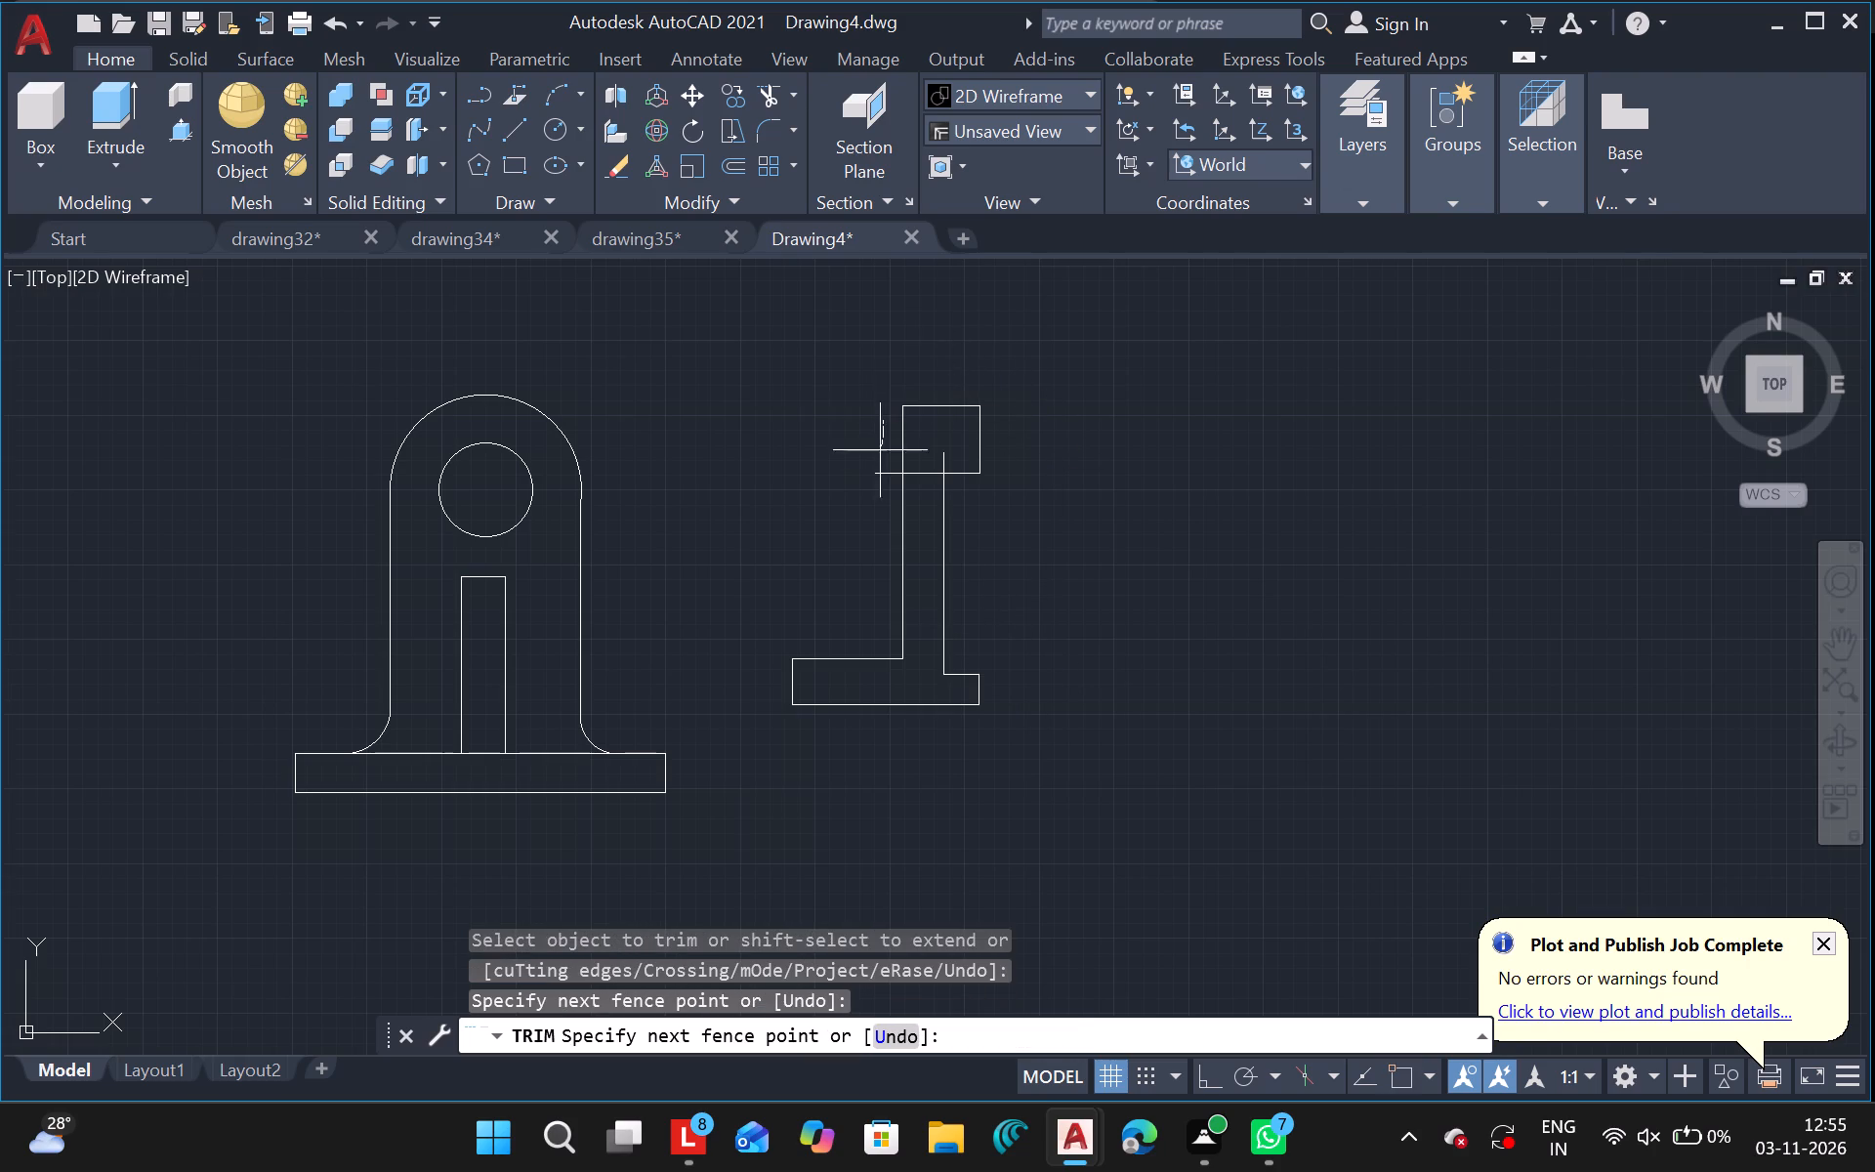
{"action": "left_click_drag", "start_coordinate": [880, 452], "coordinate": [891, 502]}
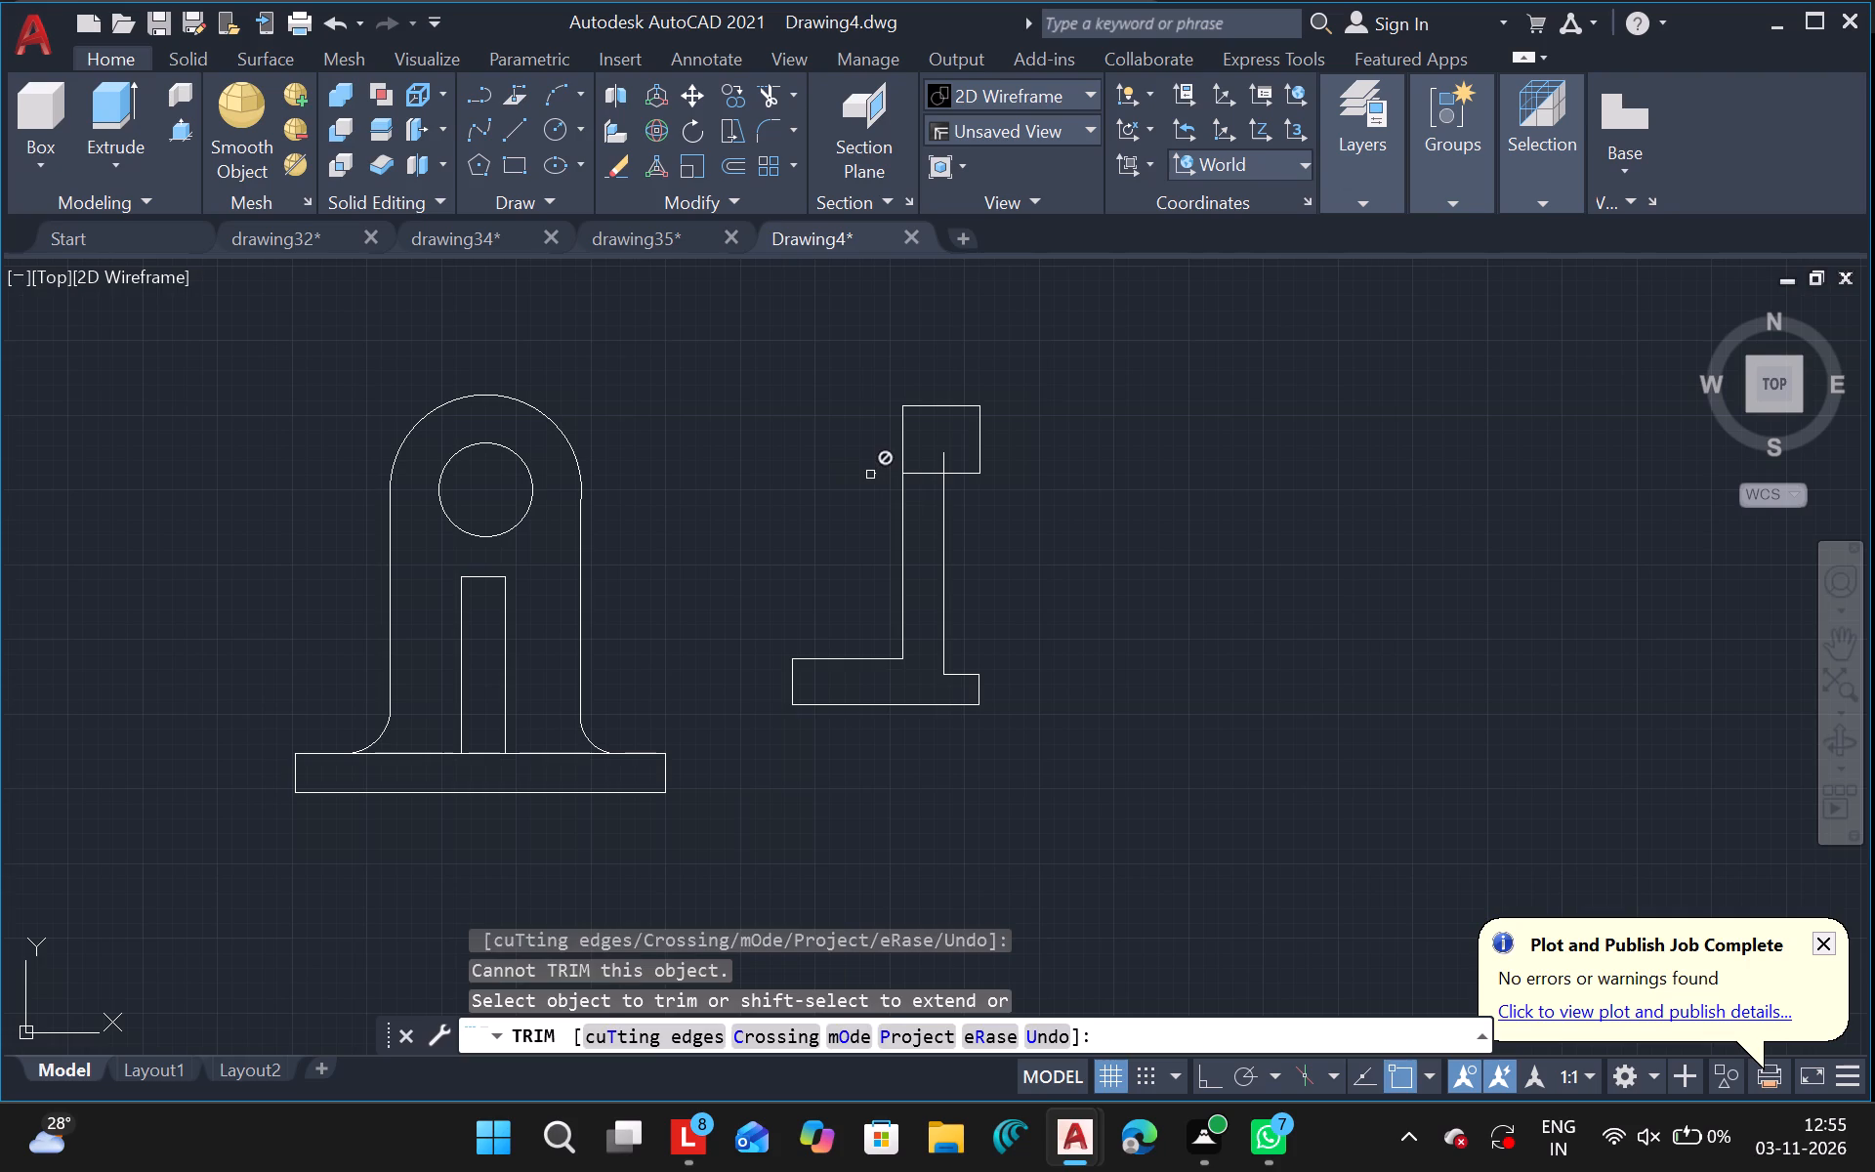
{"action": "left_click", "coordinate": [870, 475]}
{"action": "left_click", "coordinate": [879, 477]}
{"action": "left_click_drag", "start_coordinate": [945, 460], "coordinate": [932, 474]}
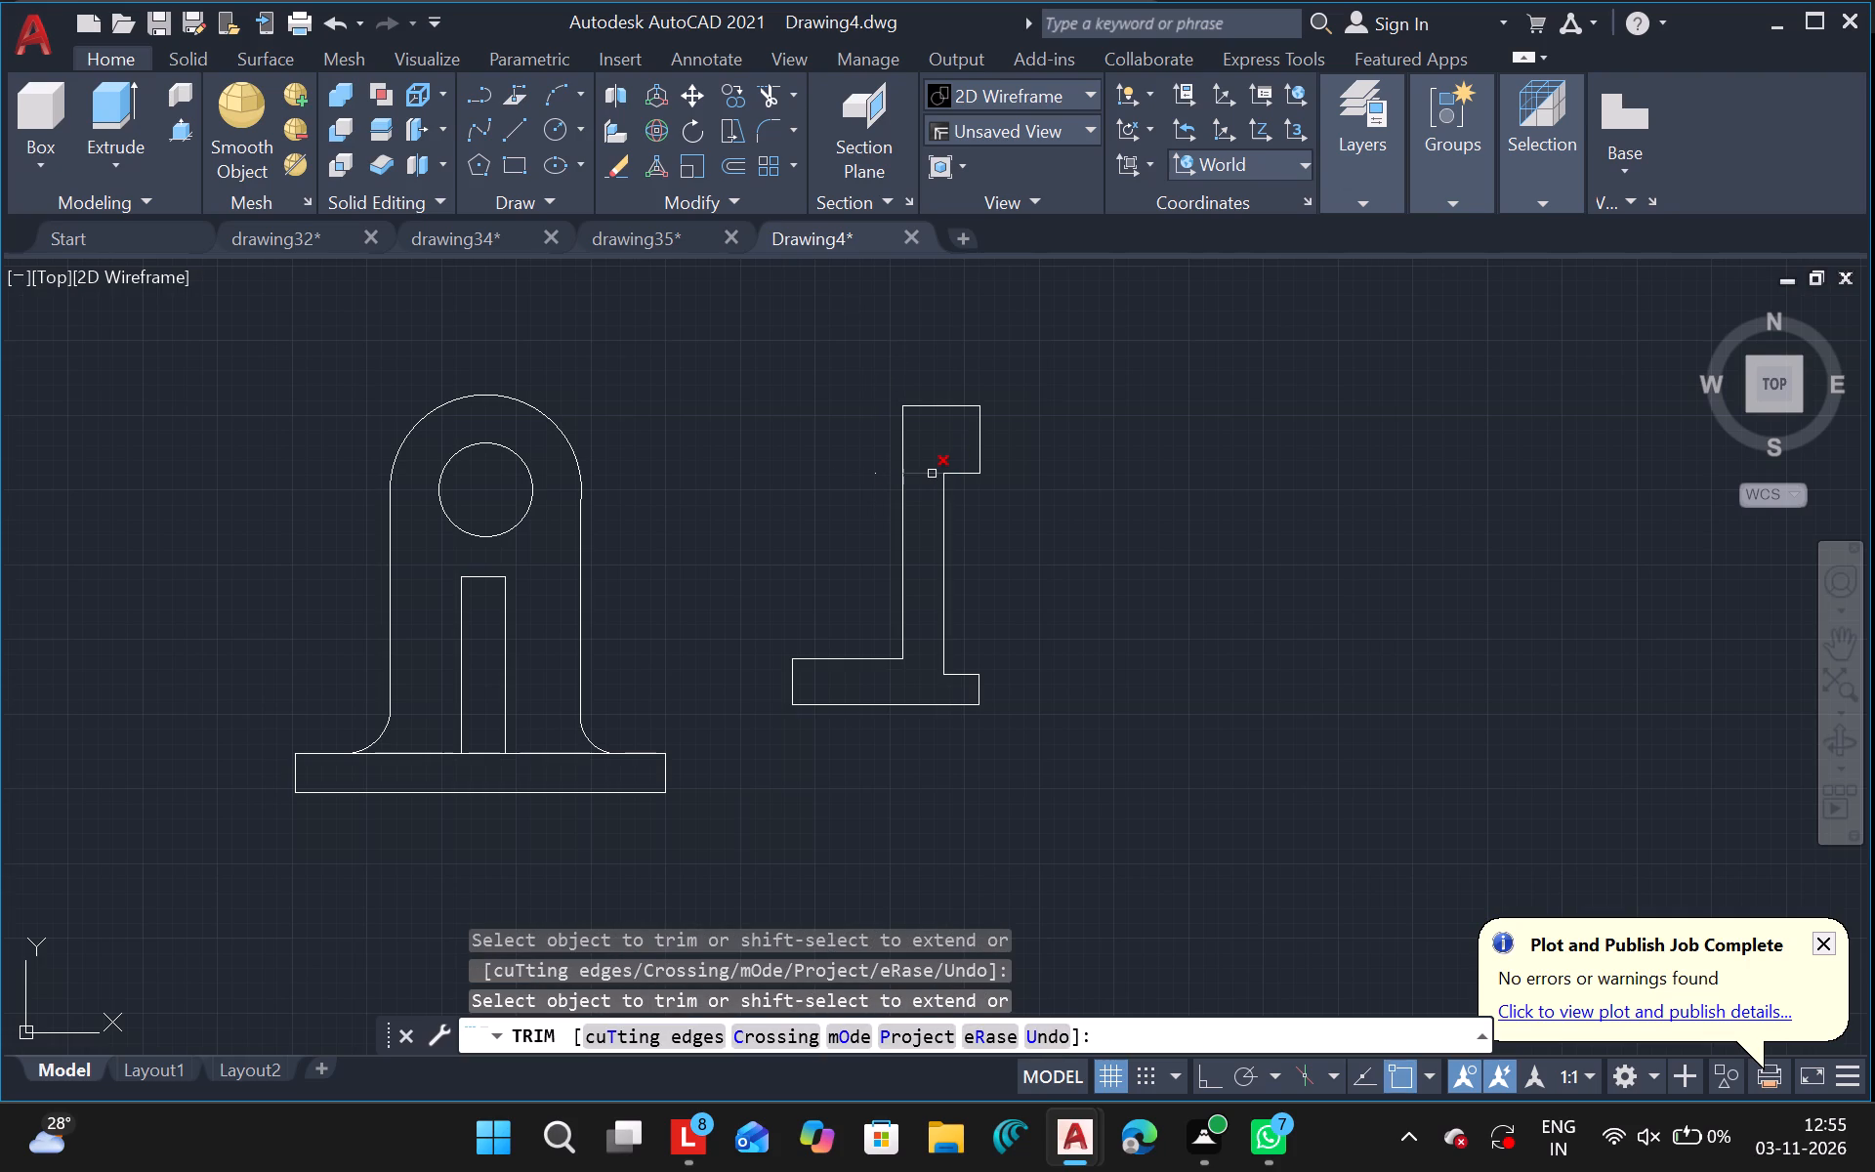
{"action": "left_click", "coordinate": [932, 474]}
{"action": "left_click_drag", "start_coordinate": [854, 441], "coordinate": [865, 458]}
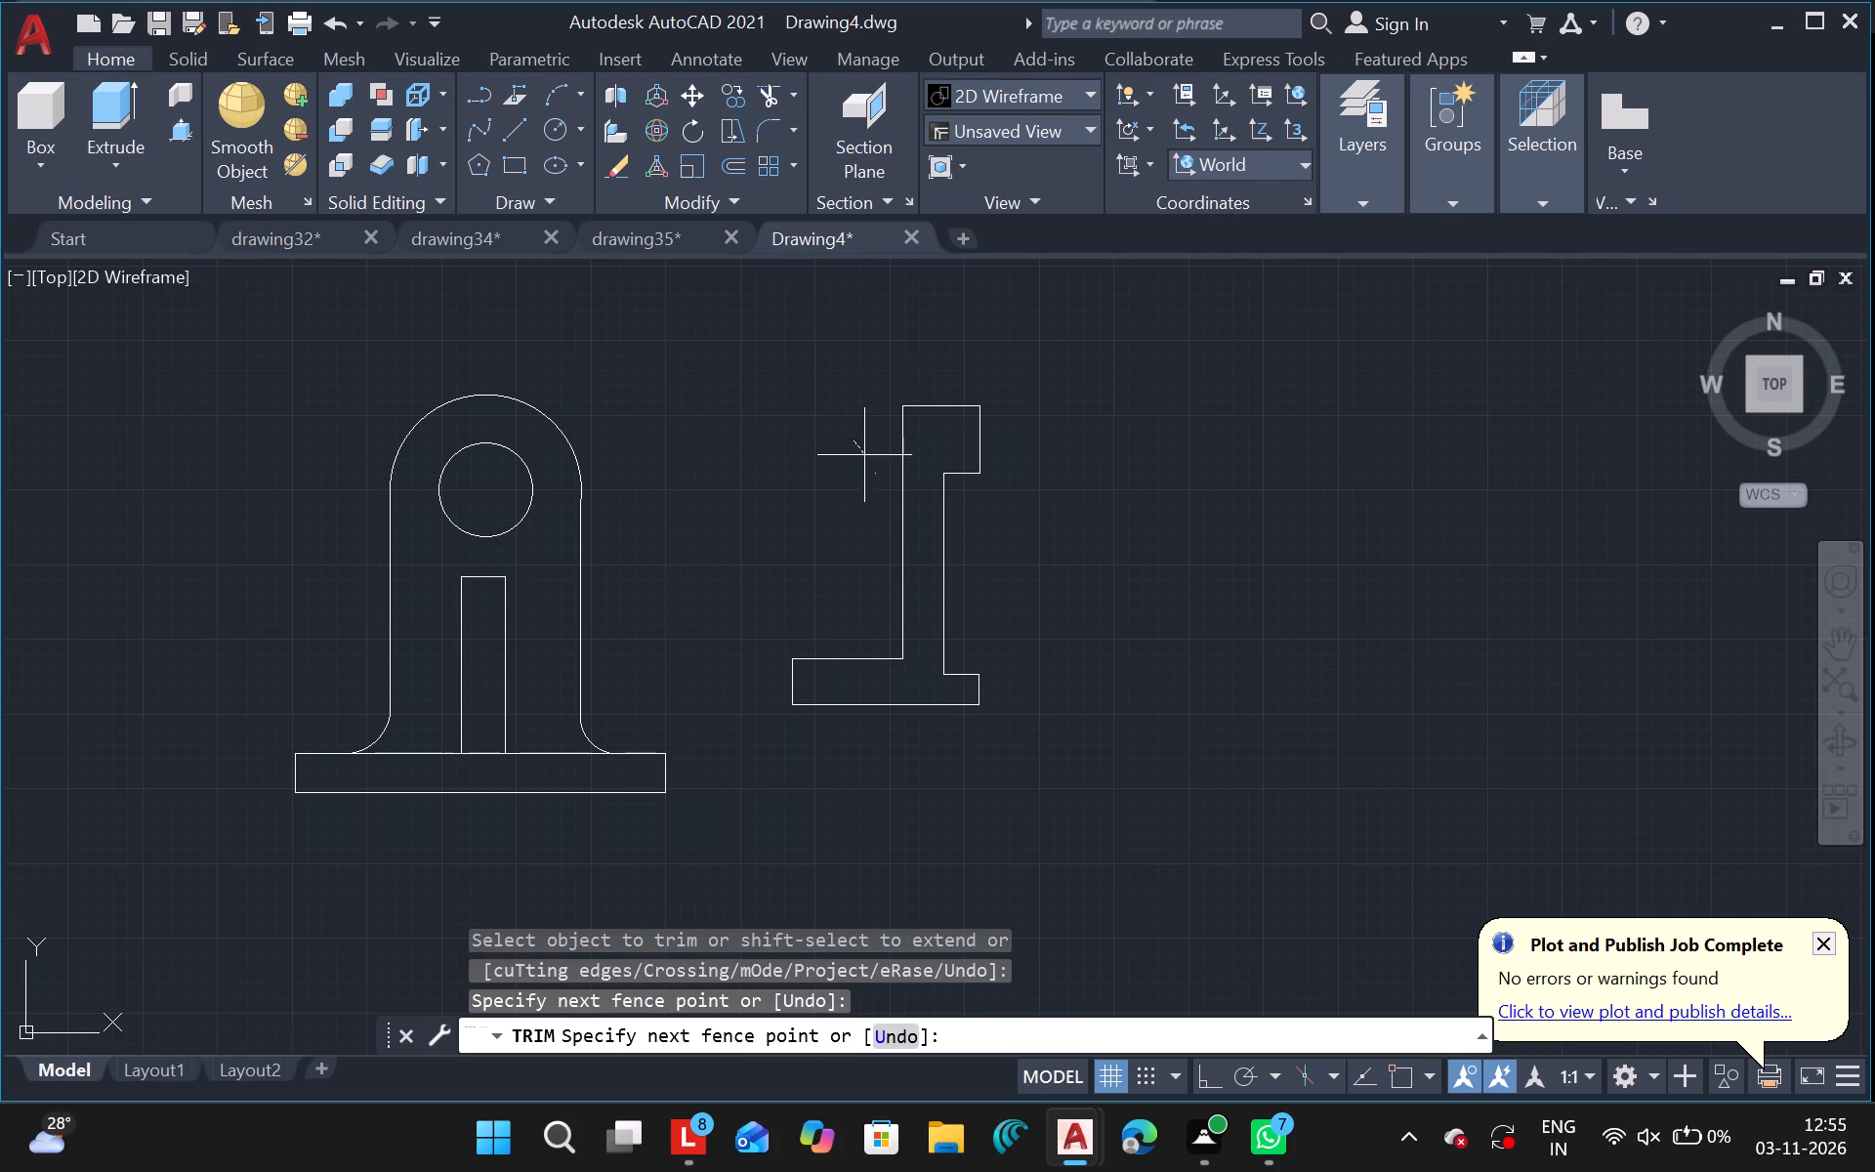
{"action": "left_click_drag", "start_coordinate": [865, 458], "coordinate": [882, 485]}
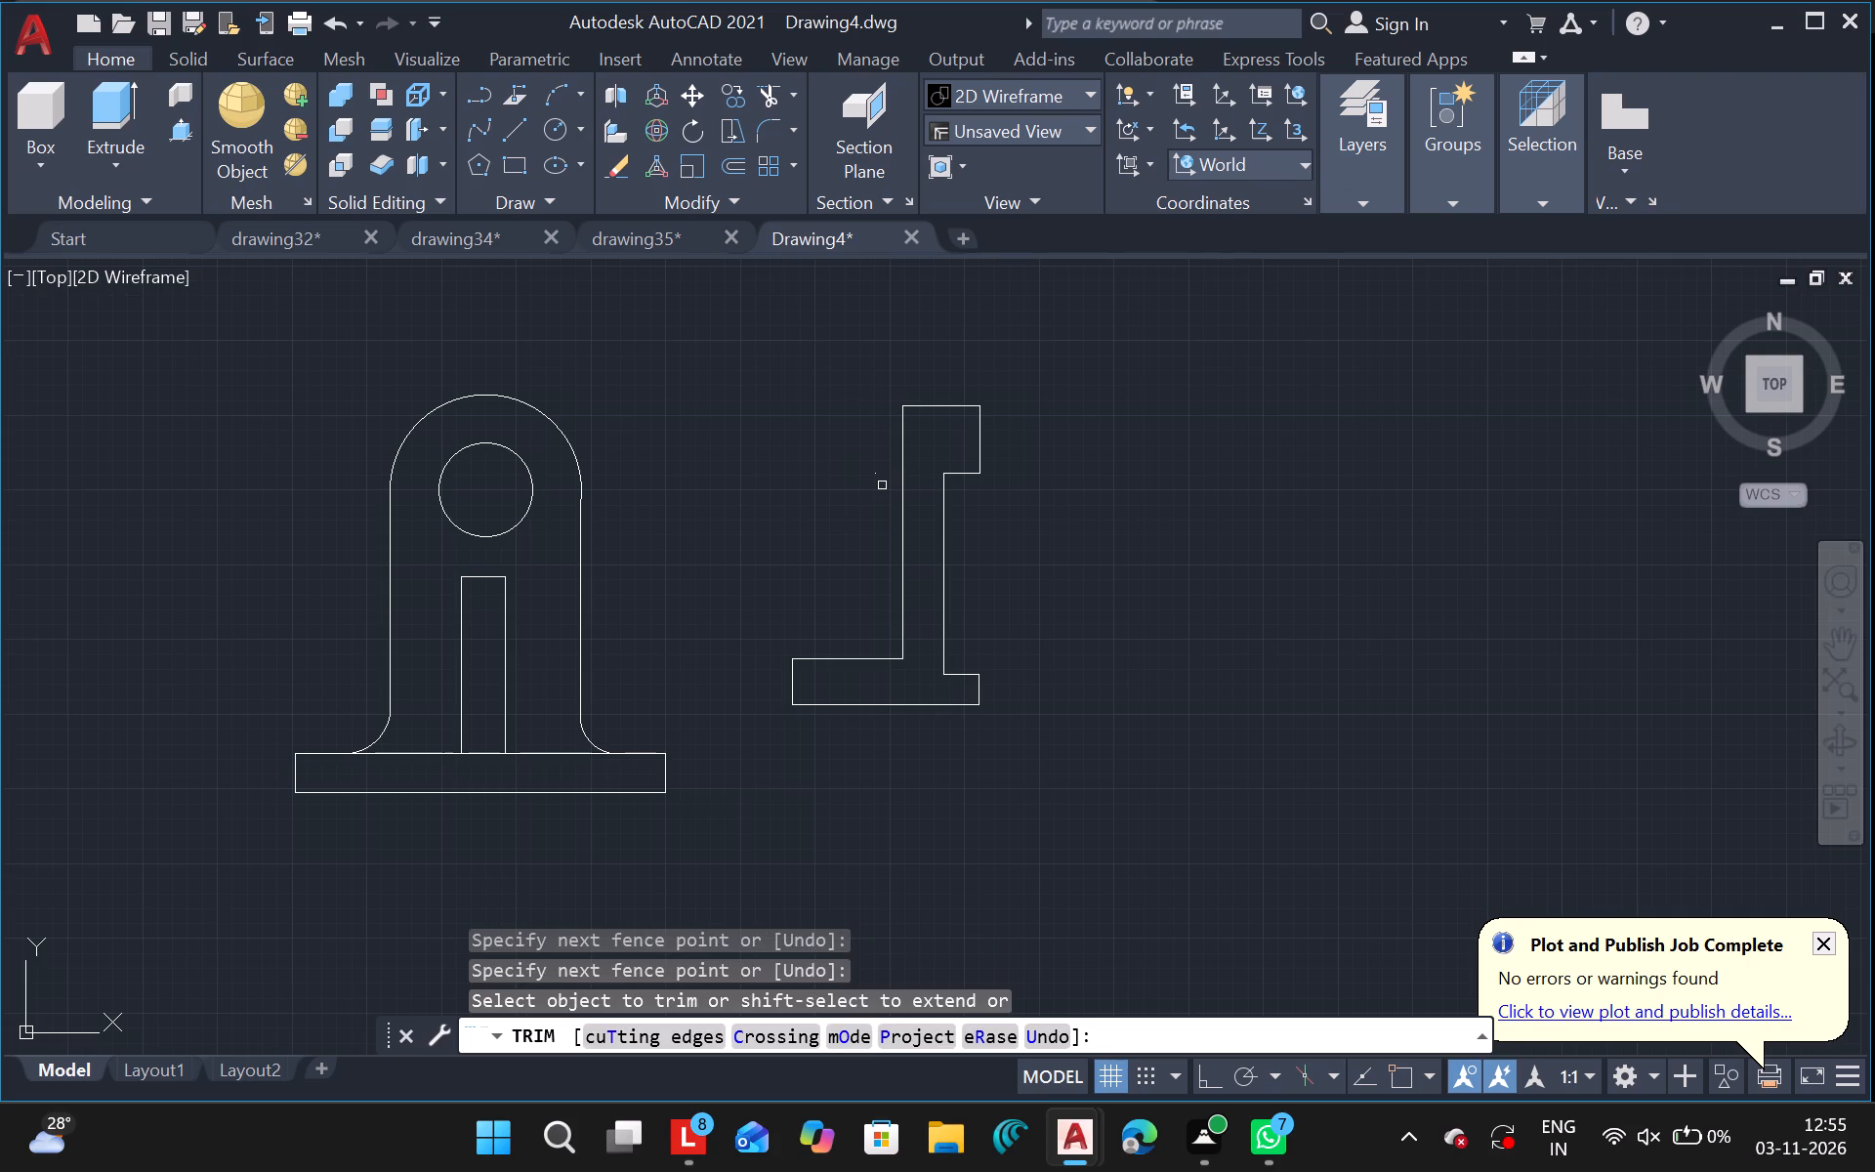
{"action": "left_click", "coordinate": [882, 485]}
{"action": "key", "text": "Escape"}
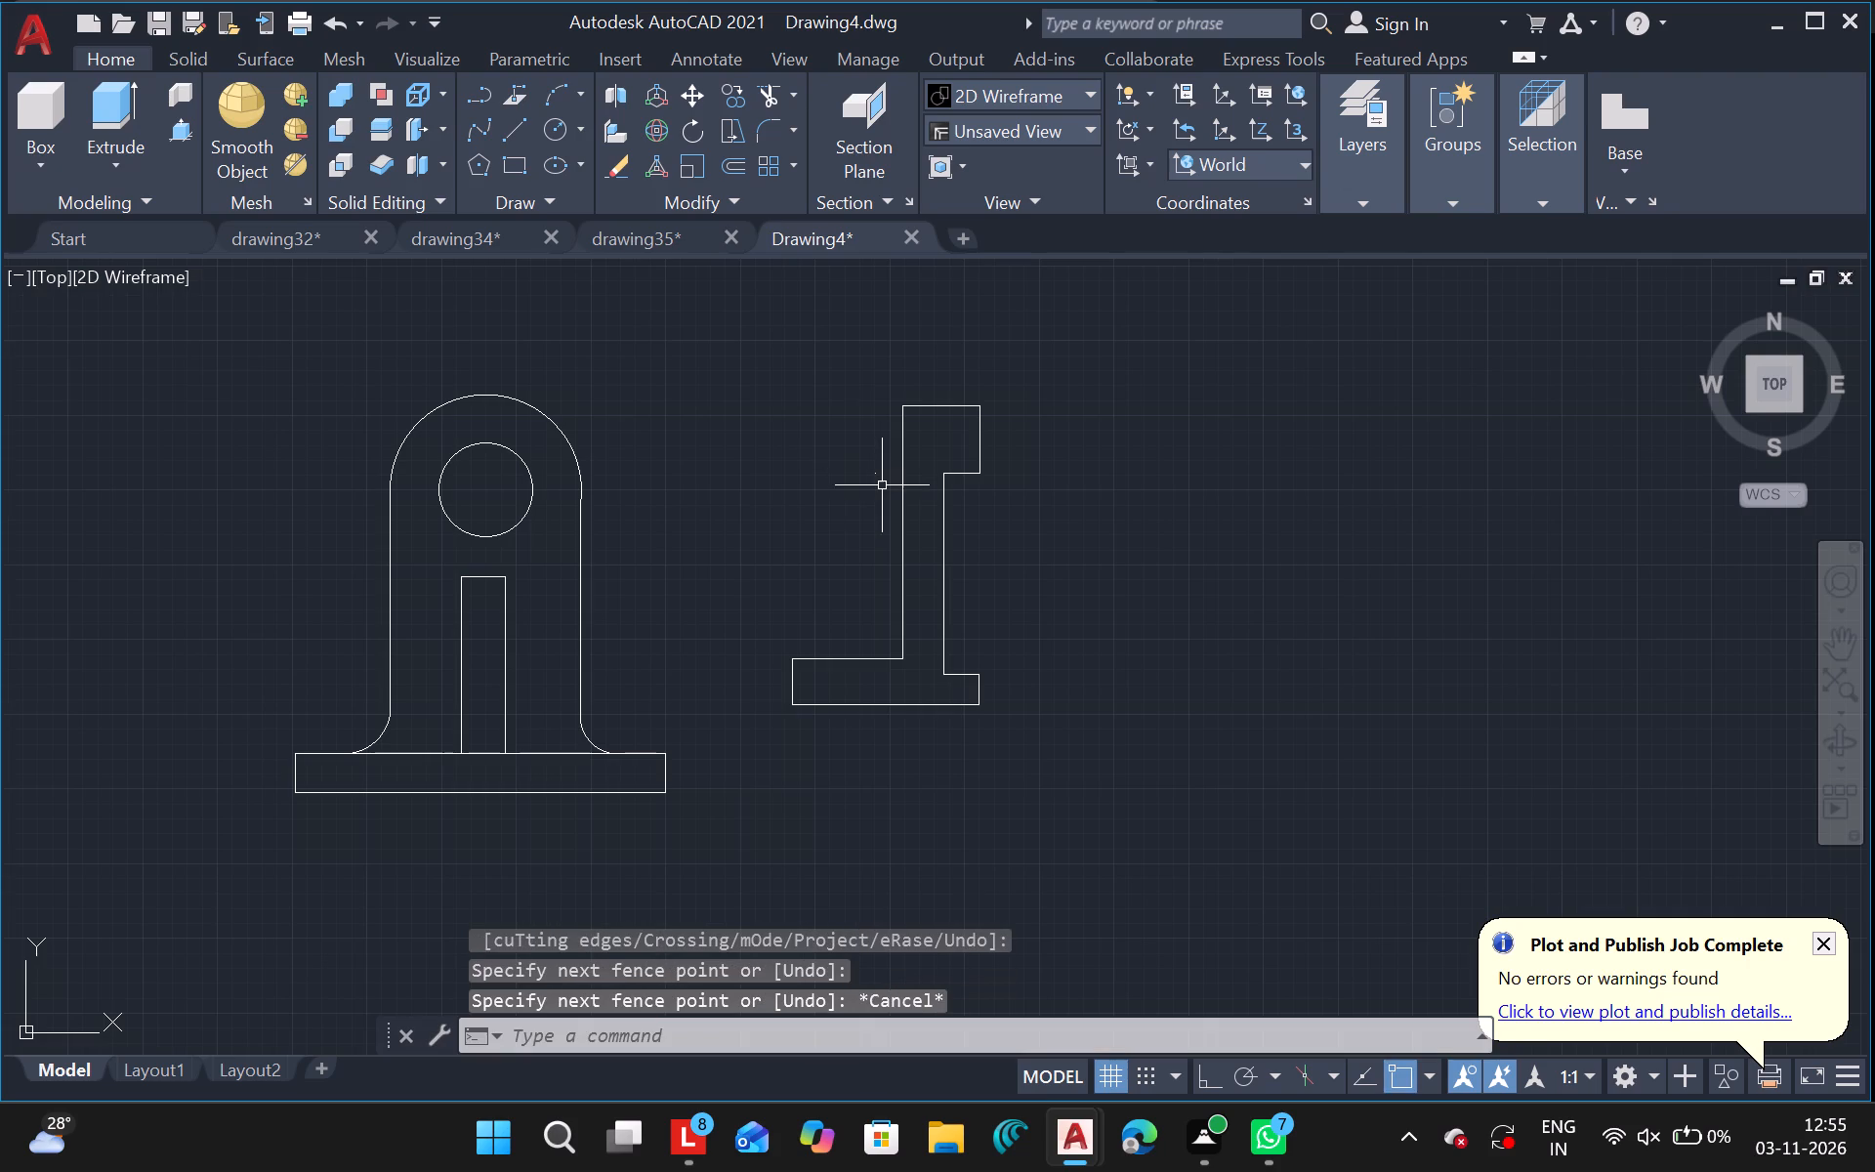
Delete the tiny leftover line fragment just left of the side view's upper box.
{"action": "type", "text": "tr"}
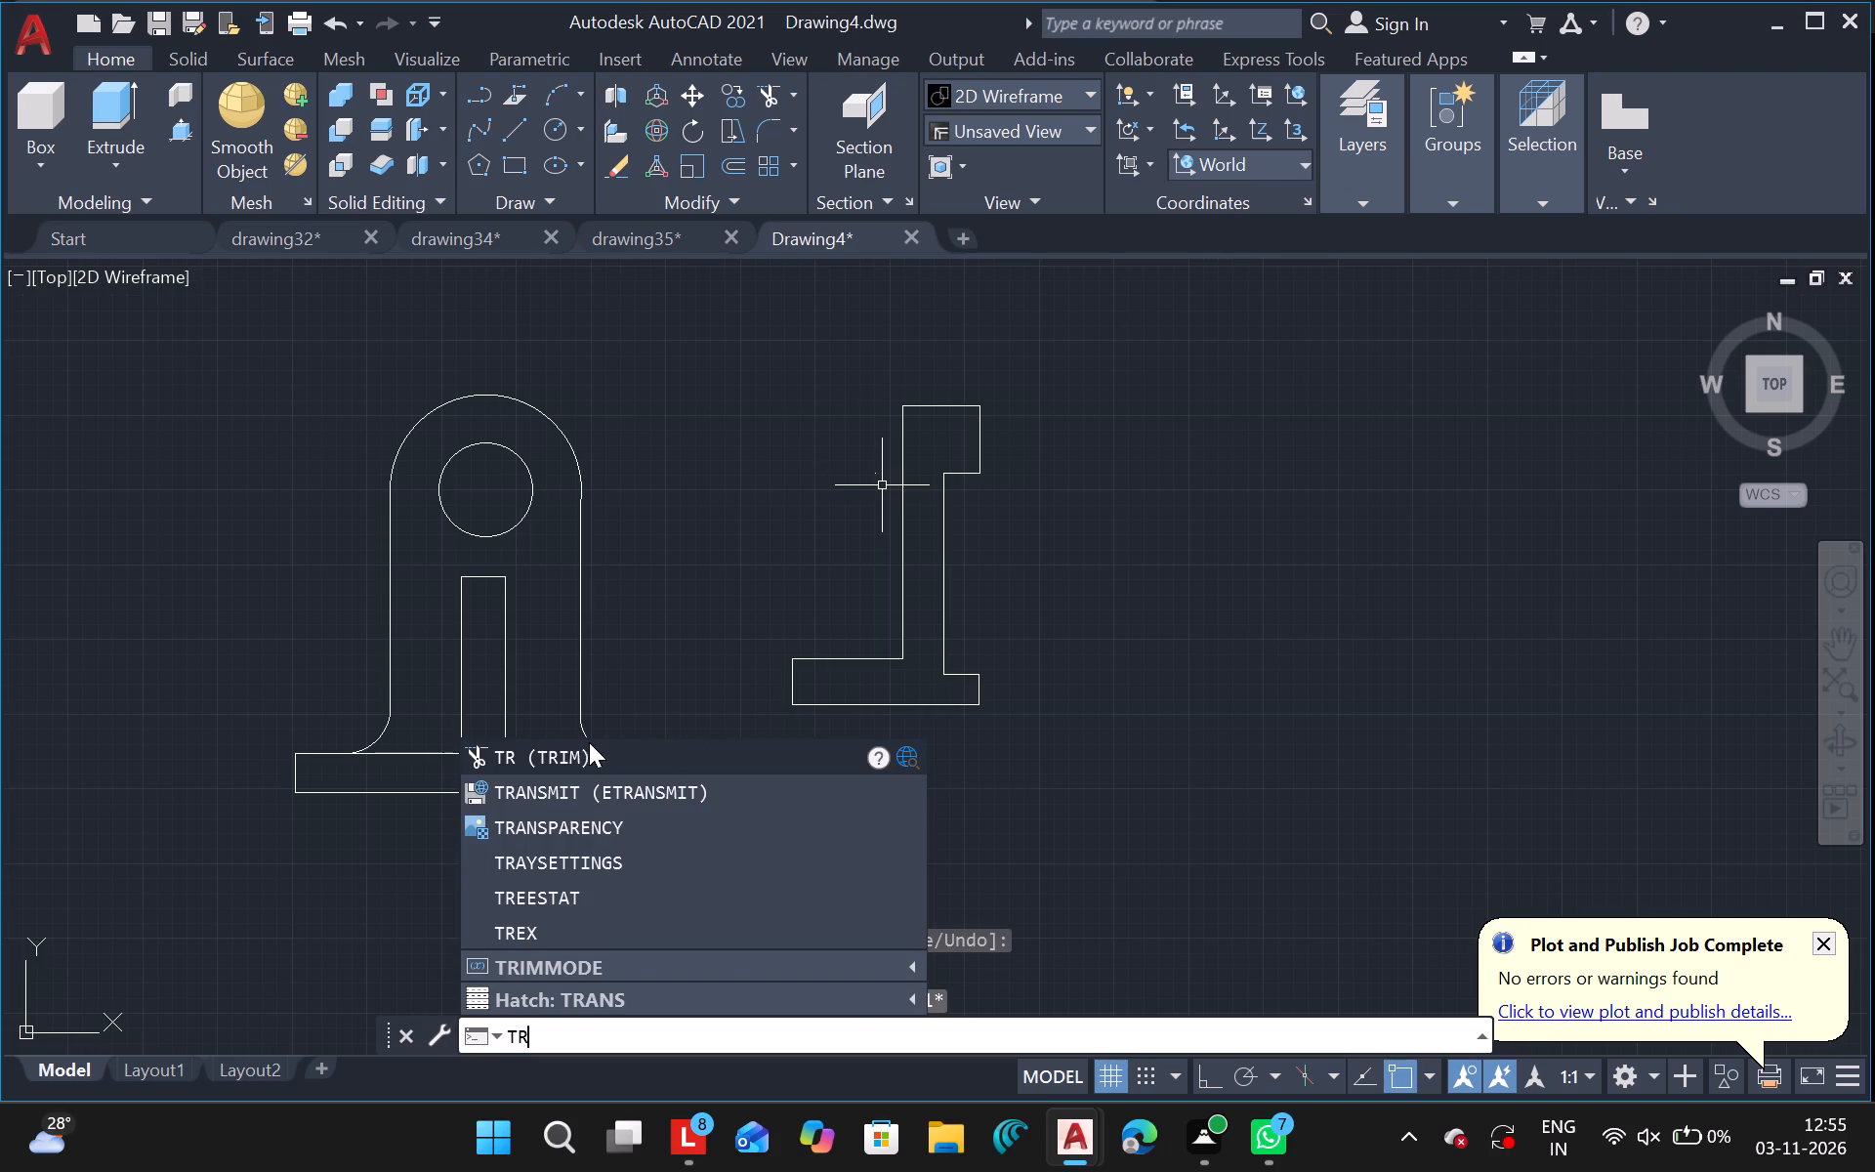
{"action": "left_click", "coordinate": [587, 742]}
{"action": "left_click_drag", "start_coordinate": [865, 470], "coordinate": [877, 477]}
{"action": "left_click", "coordinate": [877, 477]}
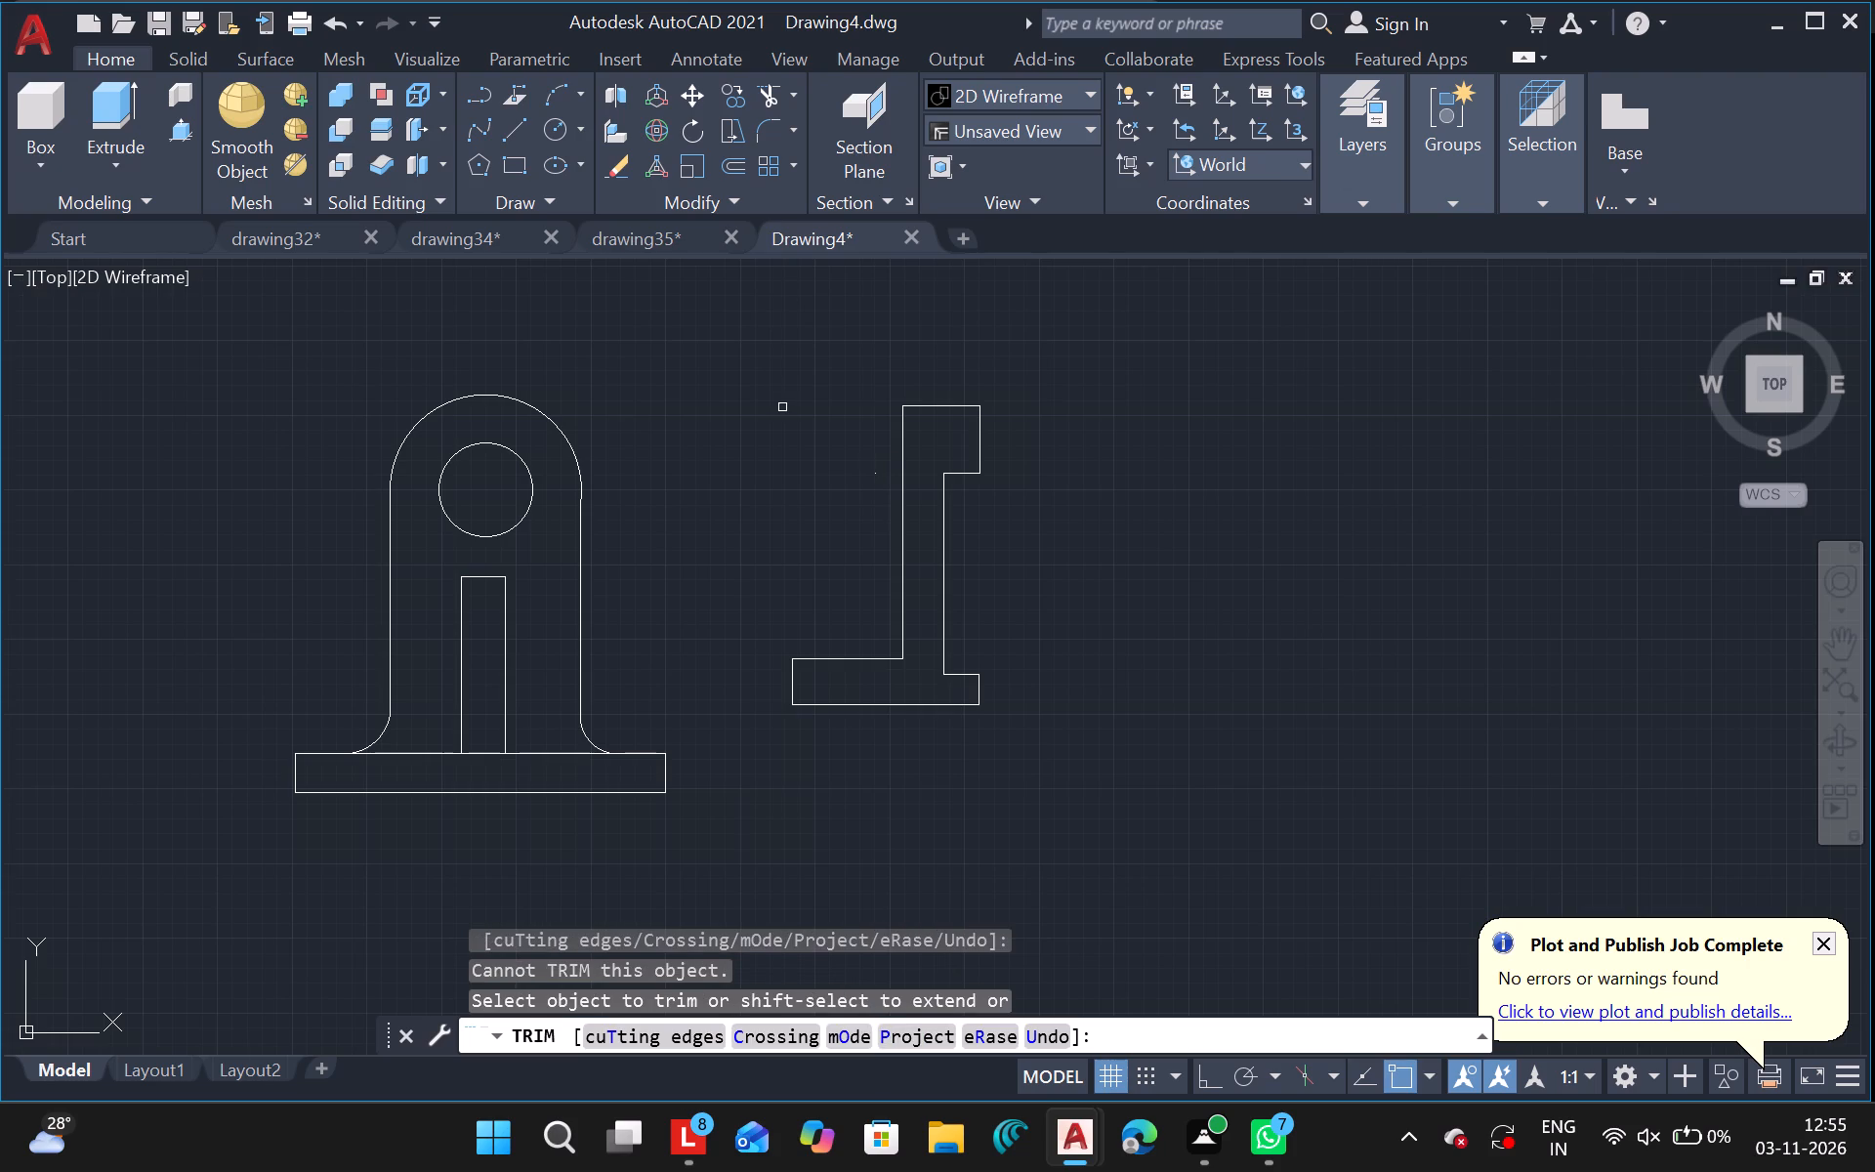
{"action": "key", "text": "Escape"}
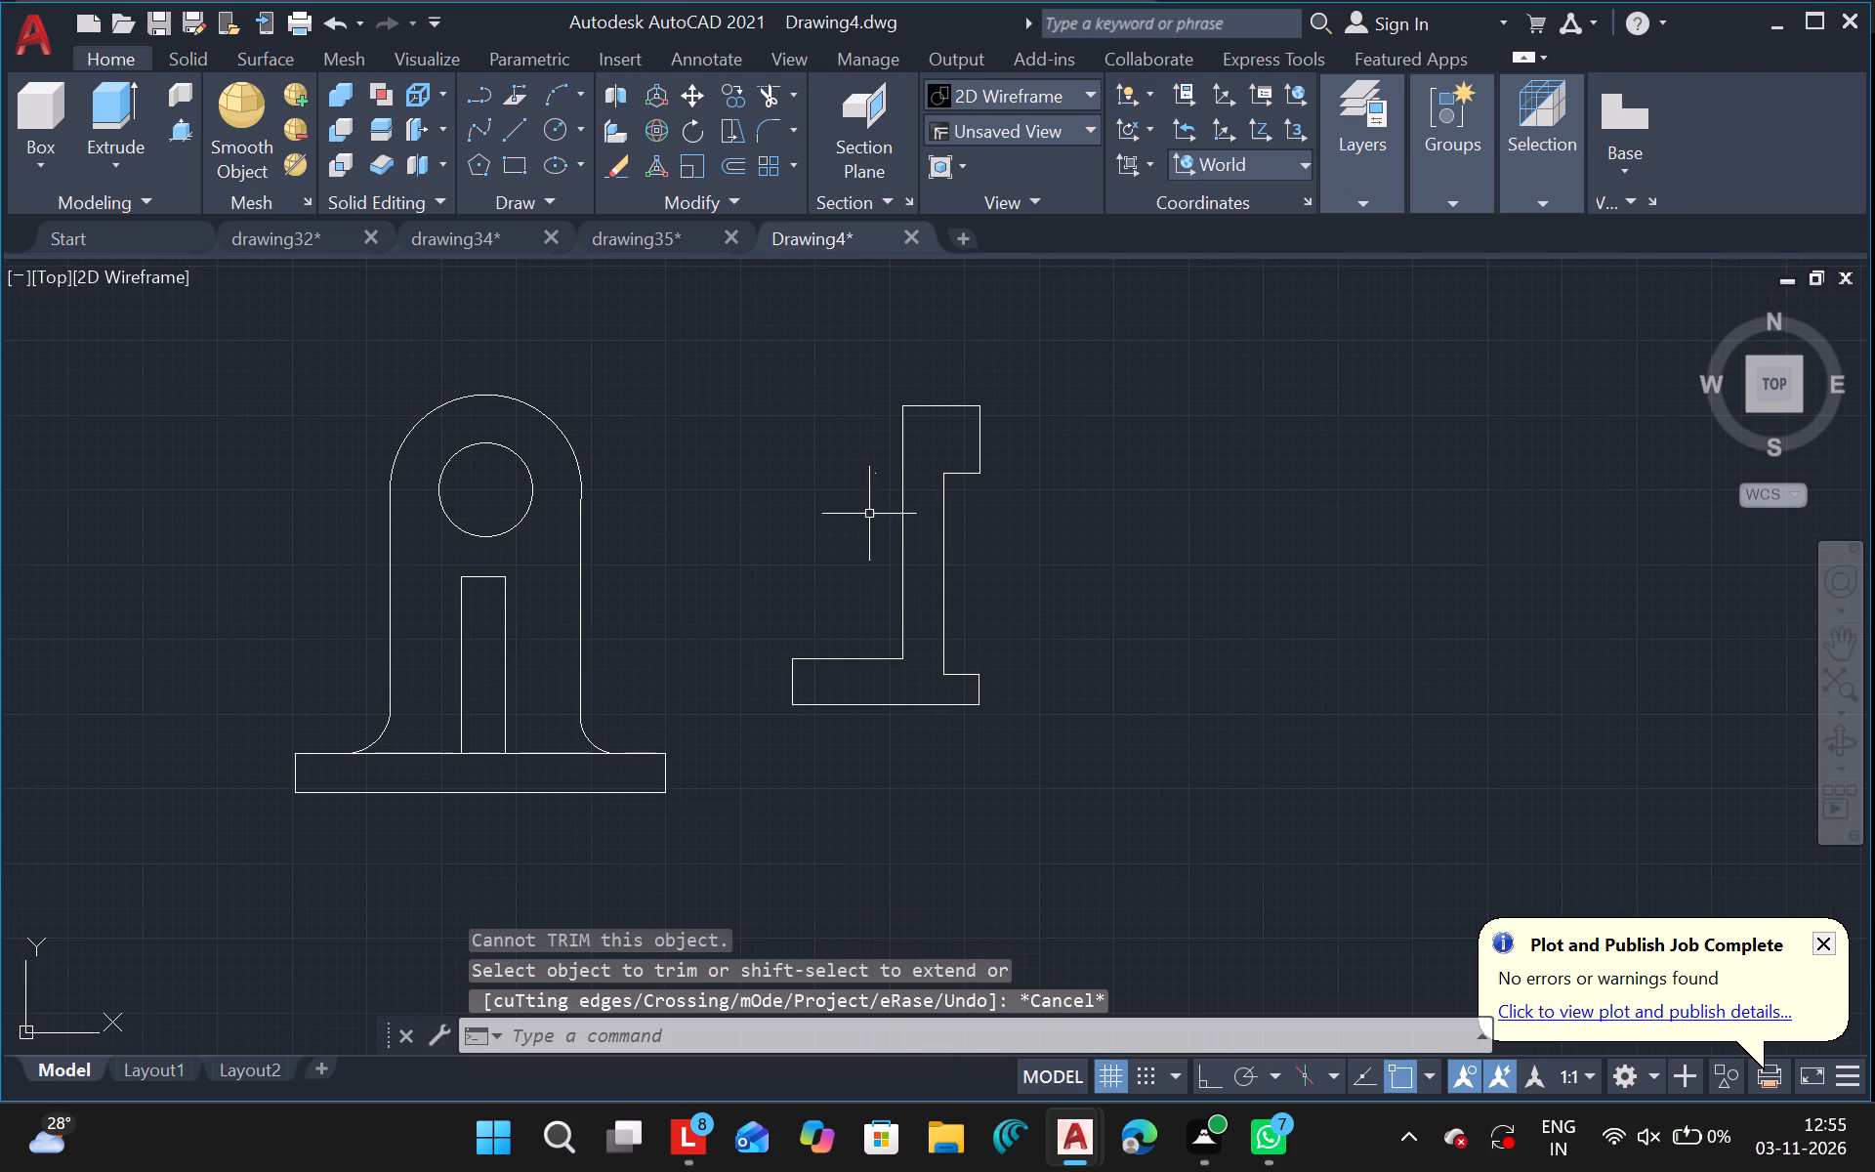
{"action": "left_click_drag", "start_coordinate": [880, 474], "coordinate": [1734, 1105]}
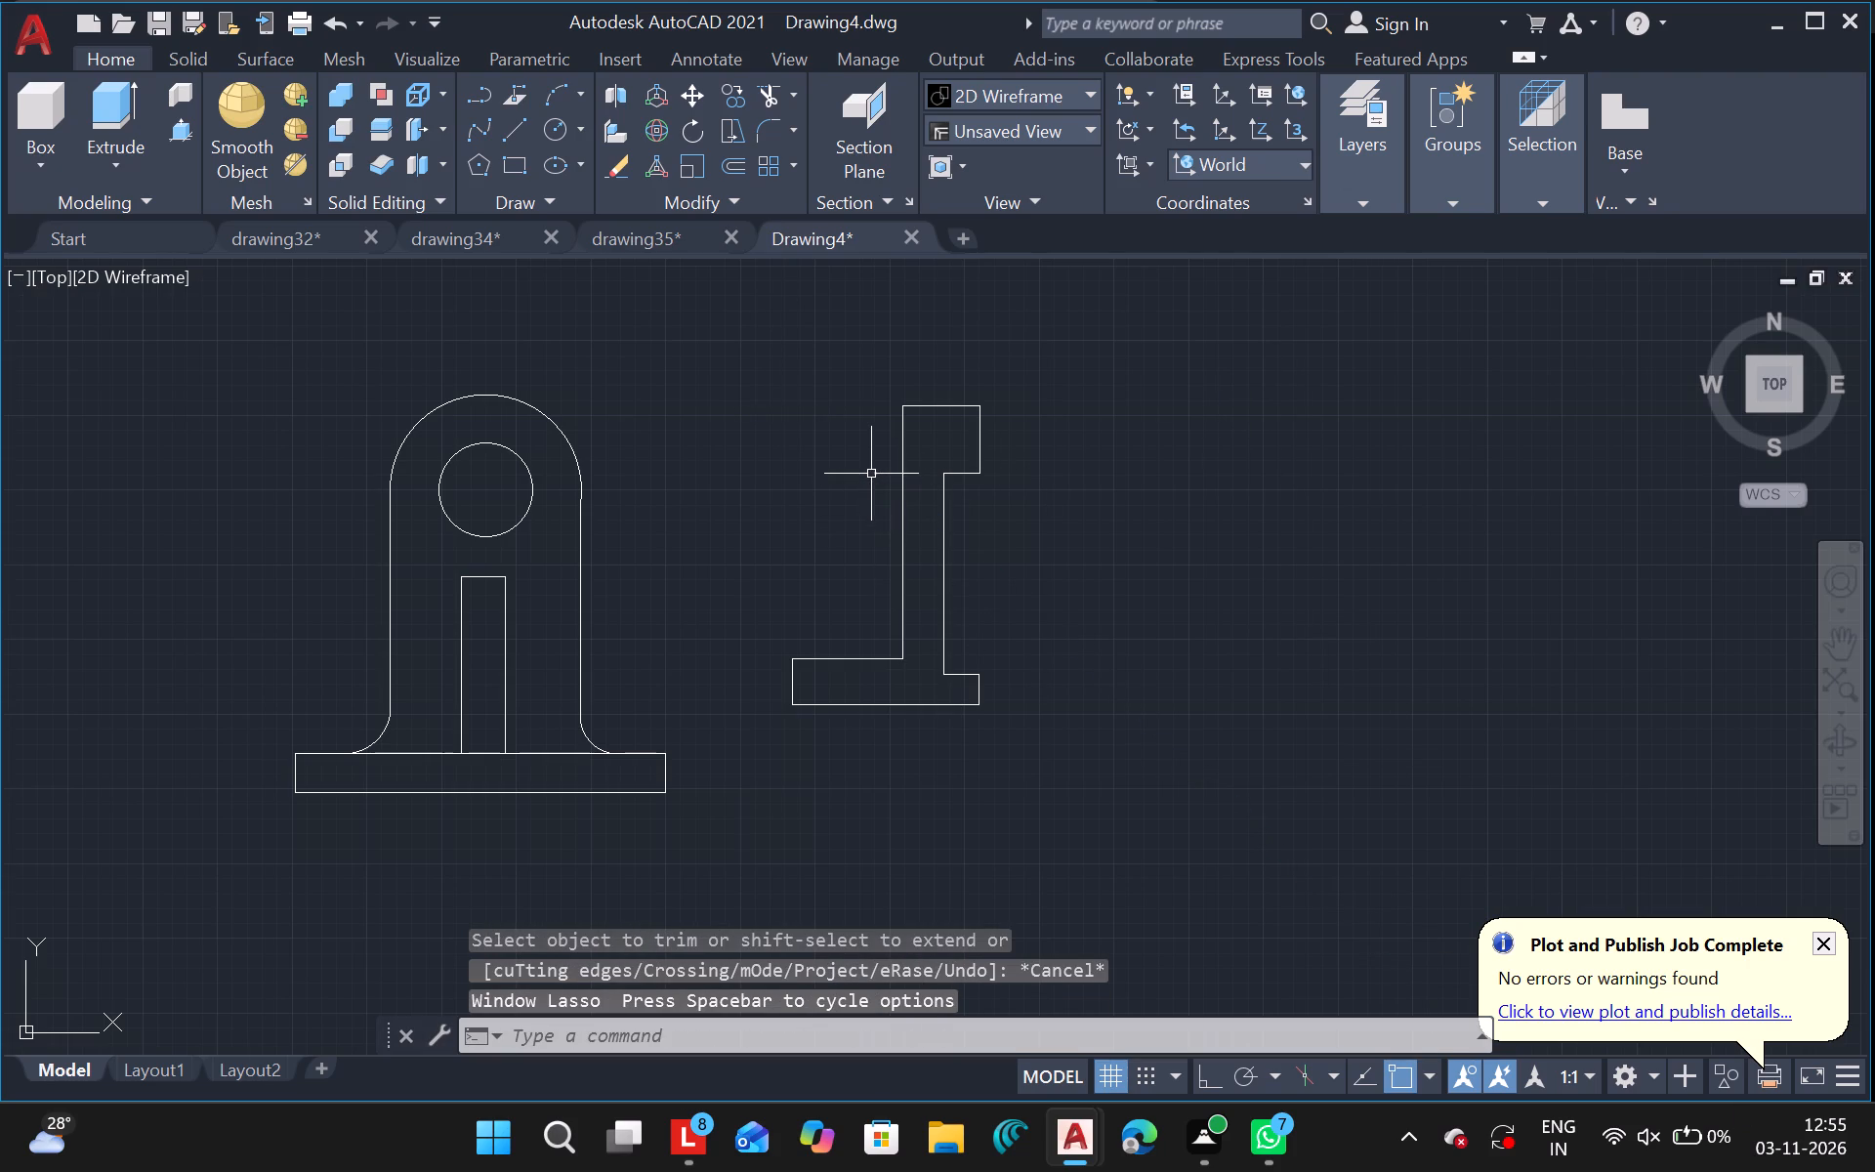
{"action": "left_click_drag", "start_coordinate": [871, 474], "coordinate": [1082, 563]}
{"action": "key", "text": "Delete"}
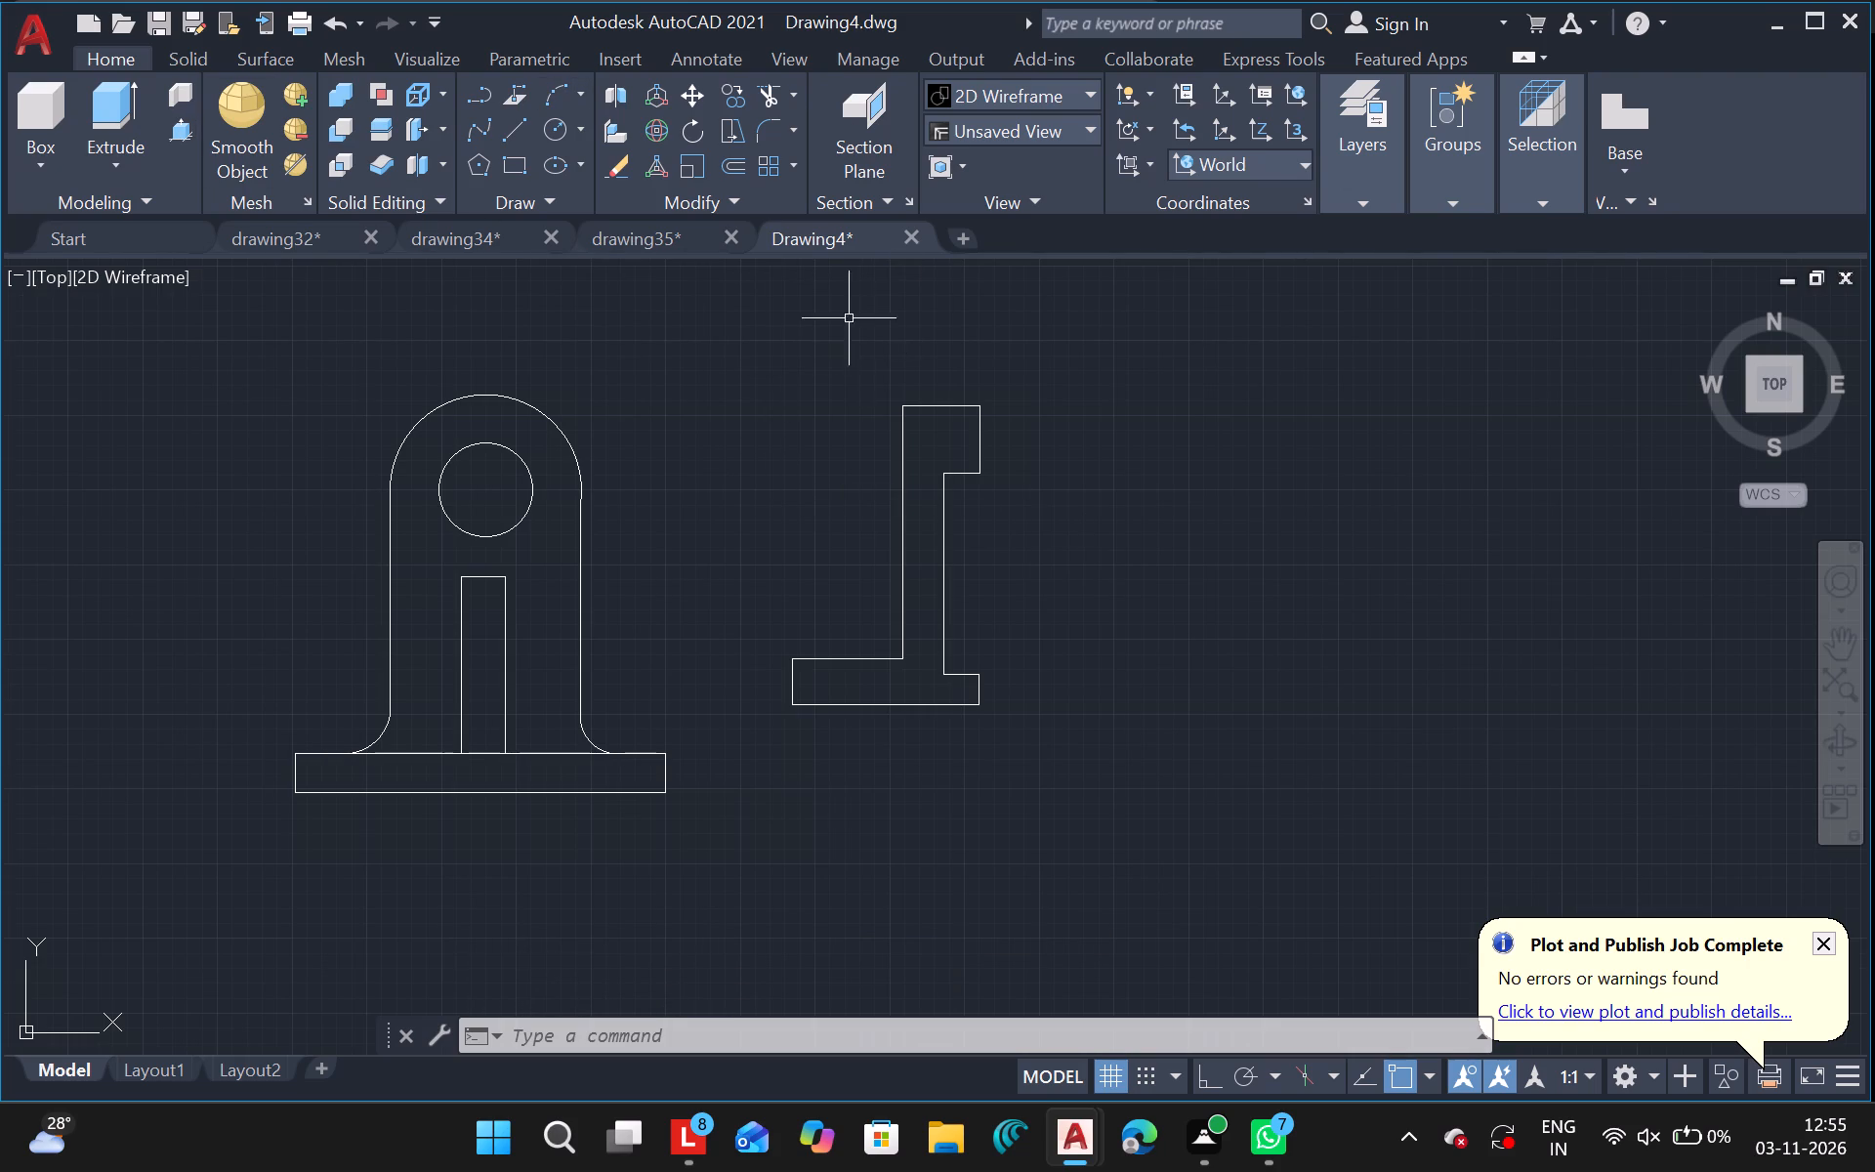
Hatch the interior of the side-view outline with the ANSI32 pattern at scale 1.
{"action": "left_click", "coordinate": [543, 199]}
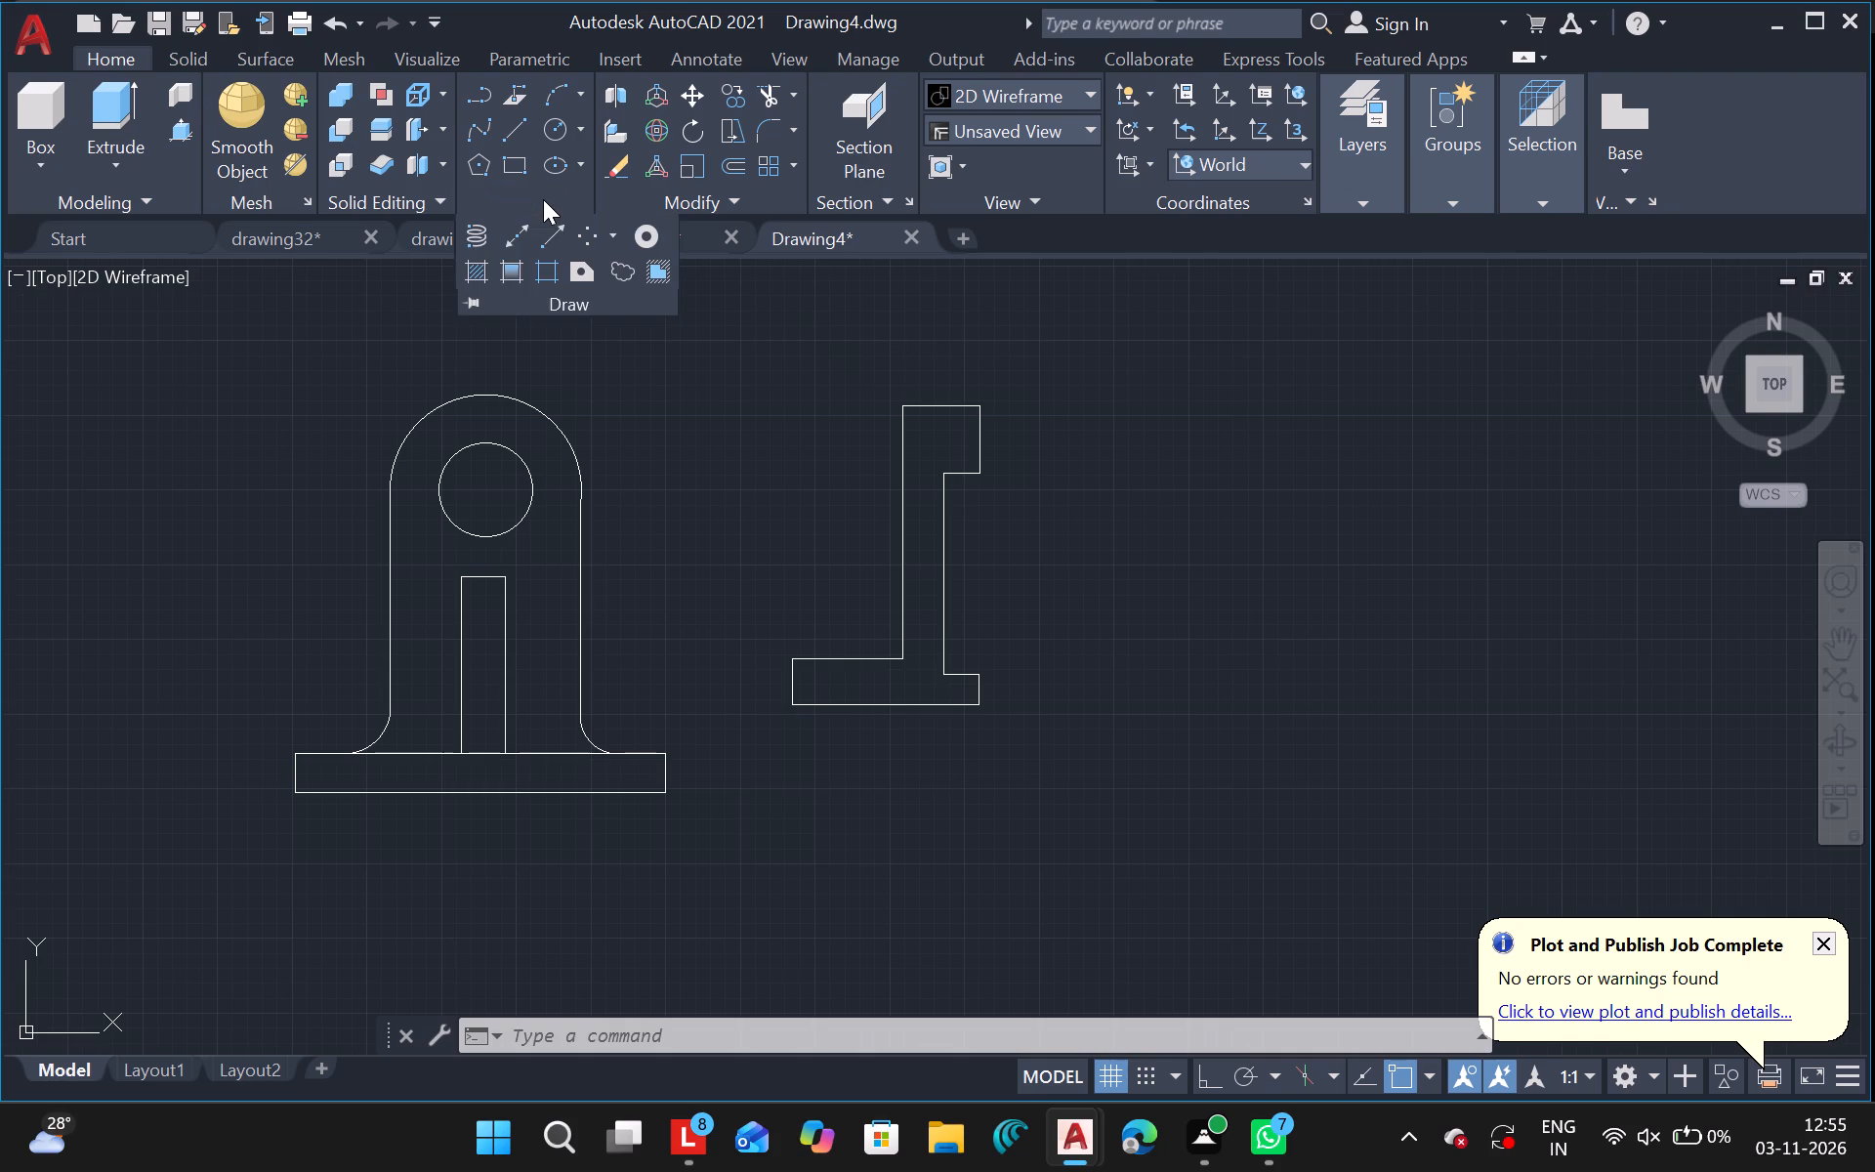
{"action": "left_click", "coordinate": [467, 265]}
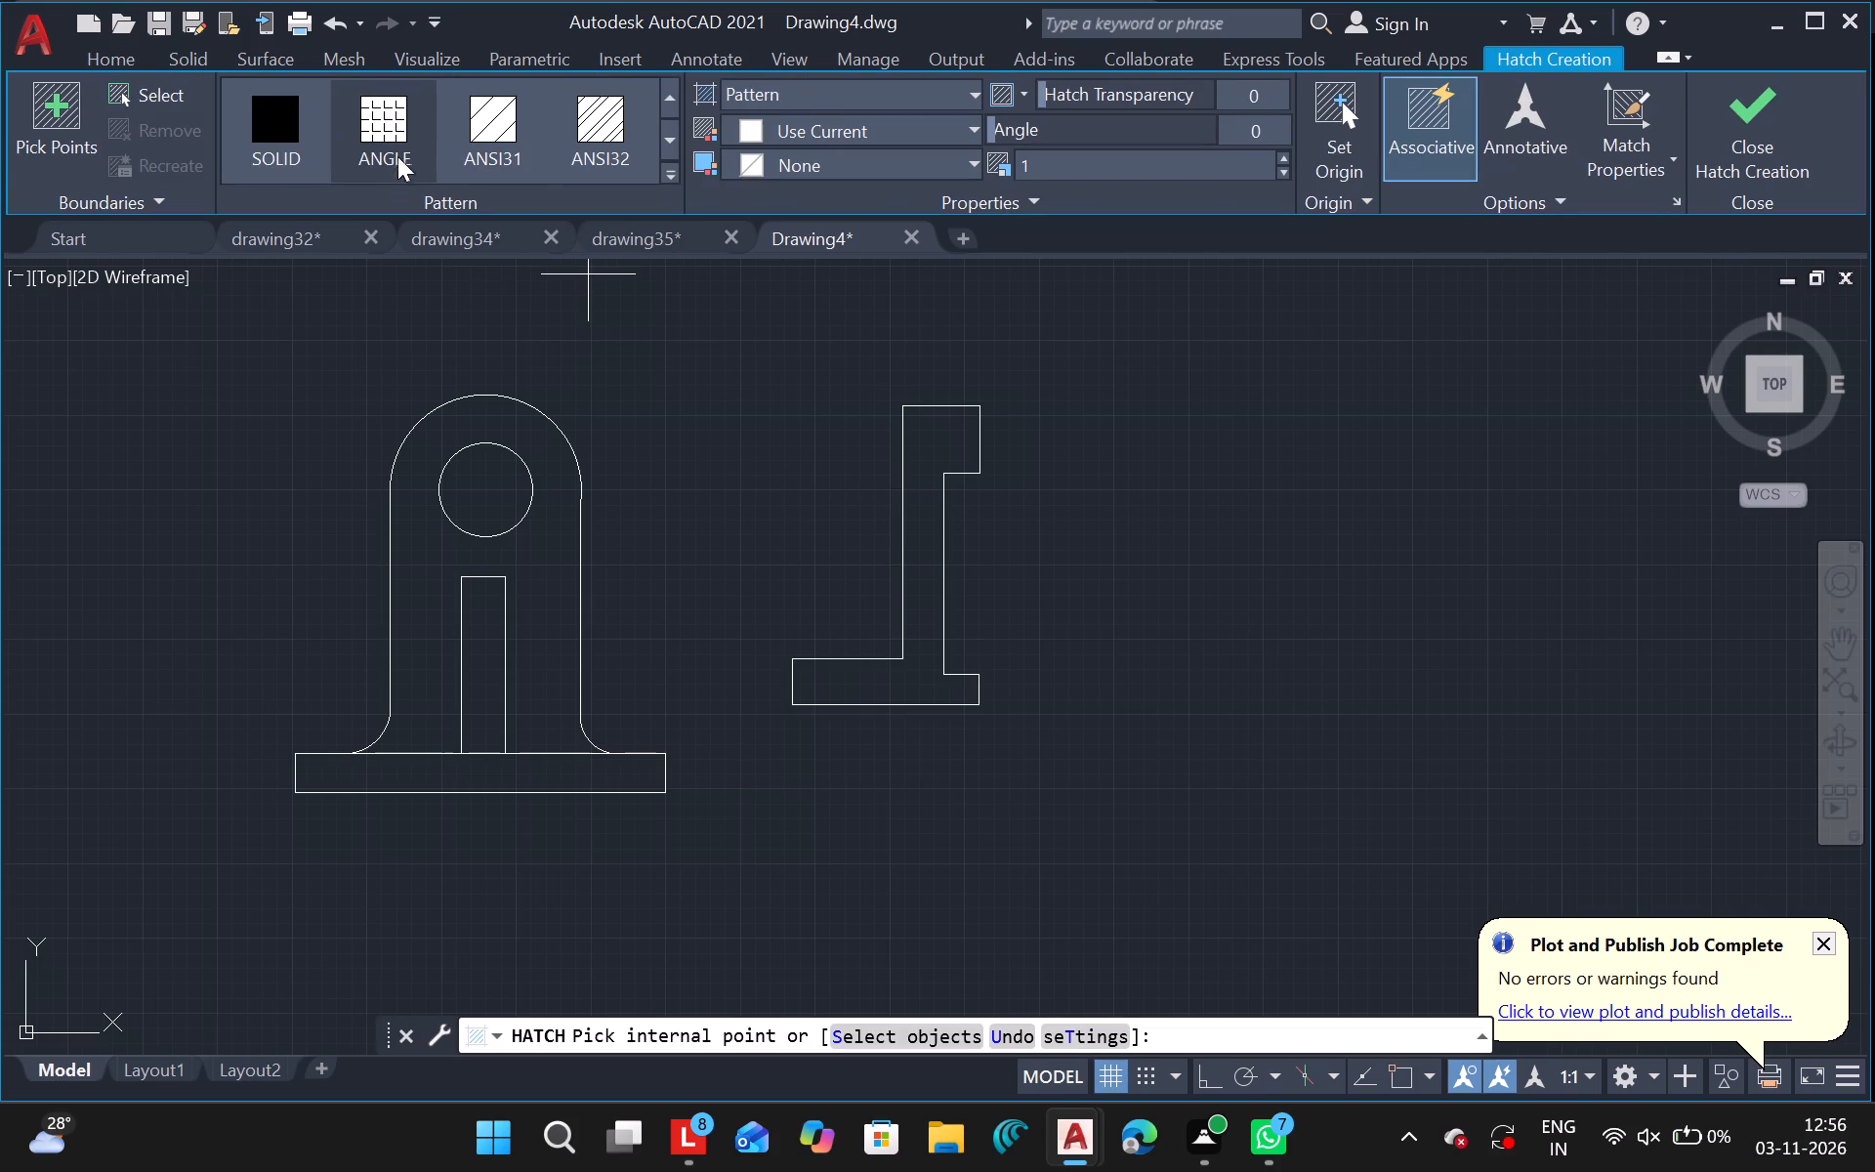
{"action": "left_click", "coordinate": [487, 125]}
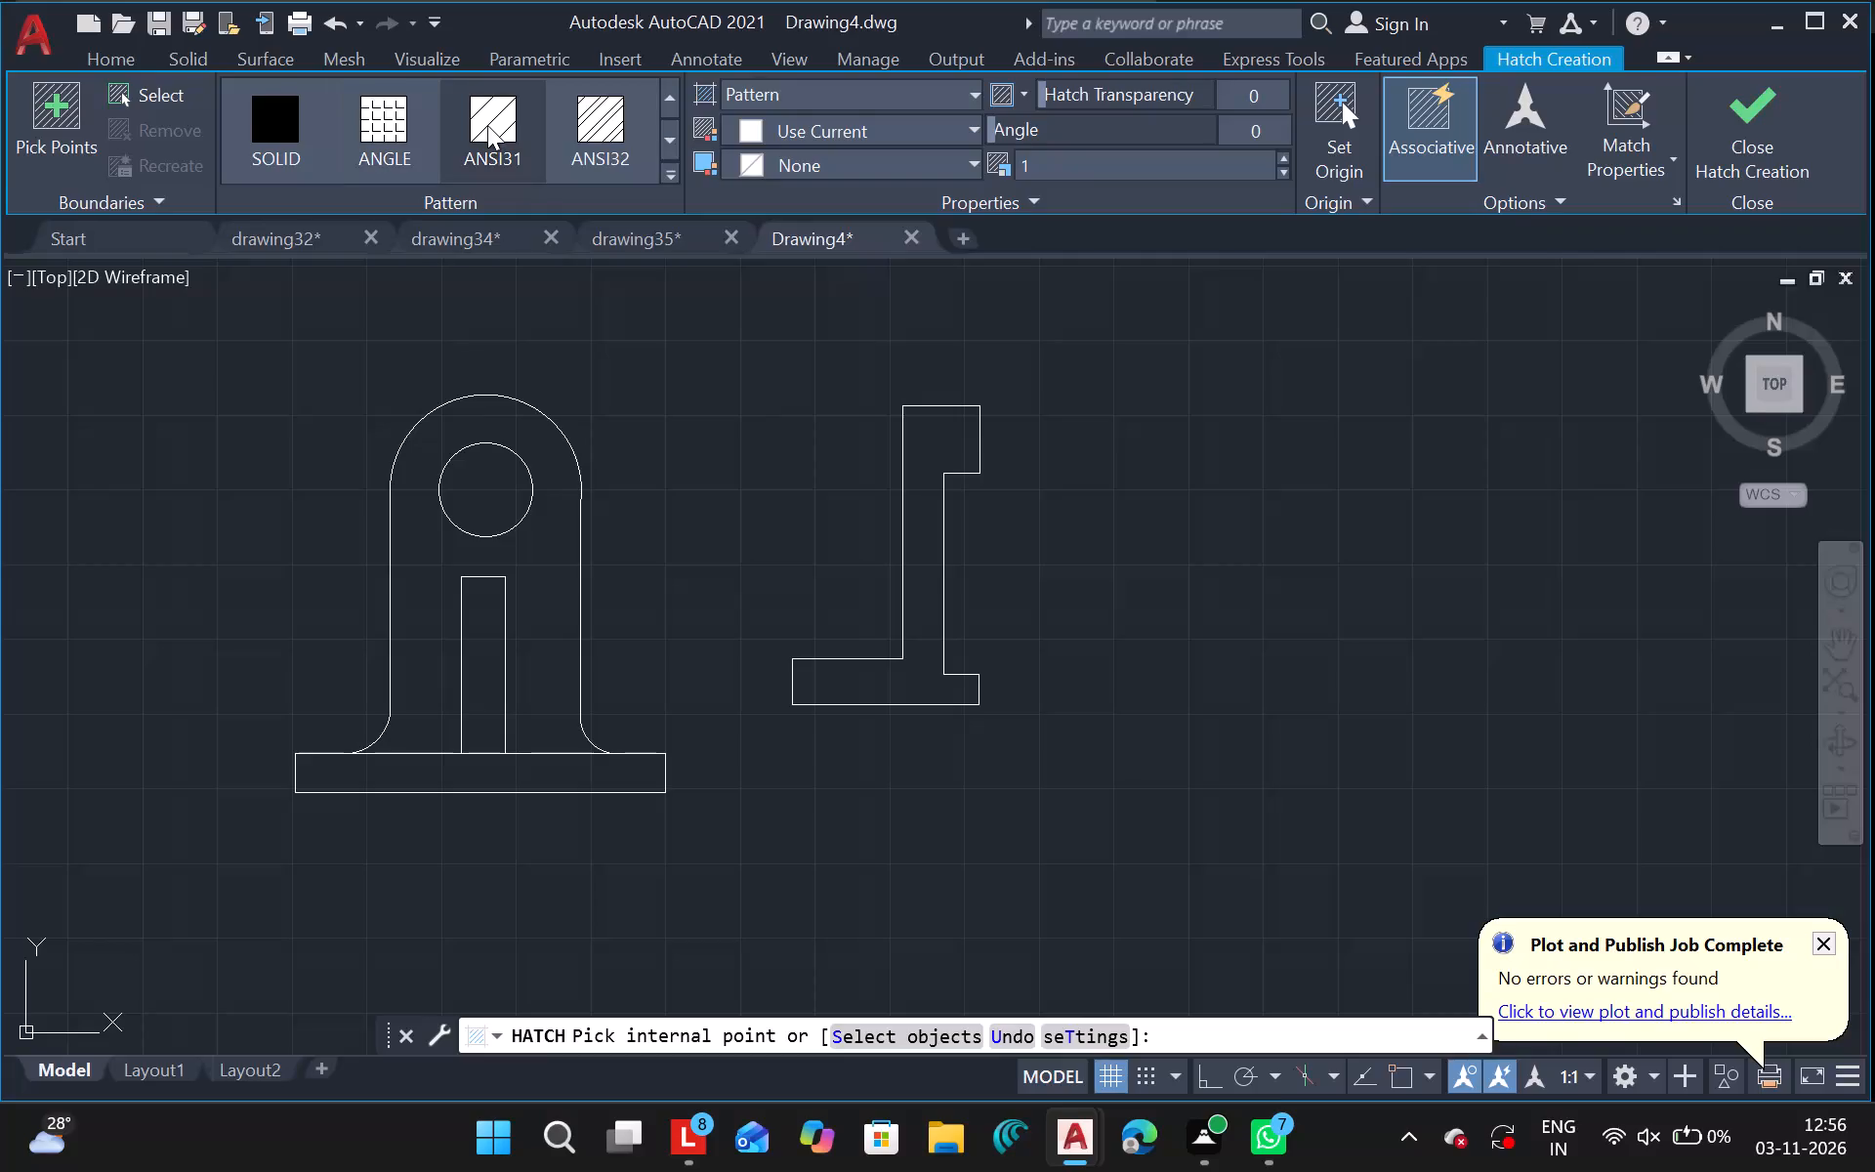
{"action": "left_click", "coordinate": [65, 105]}
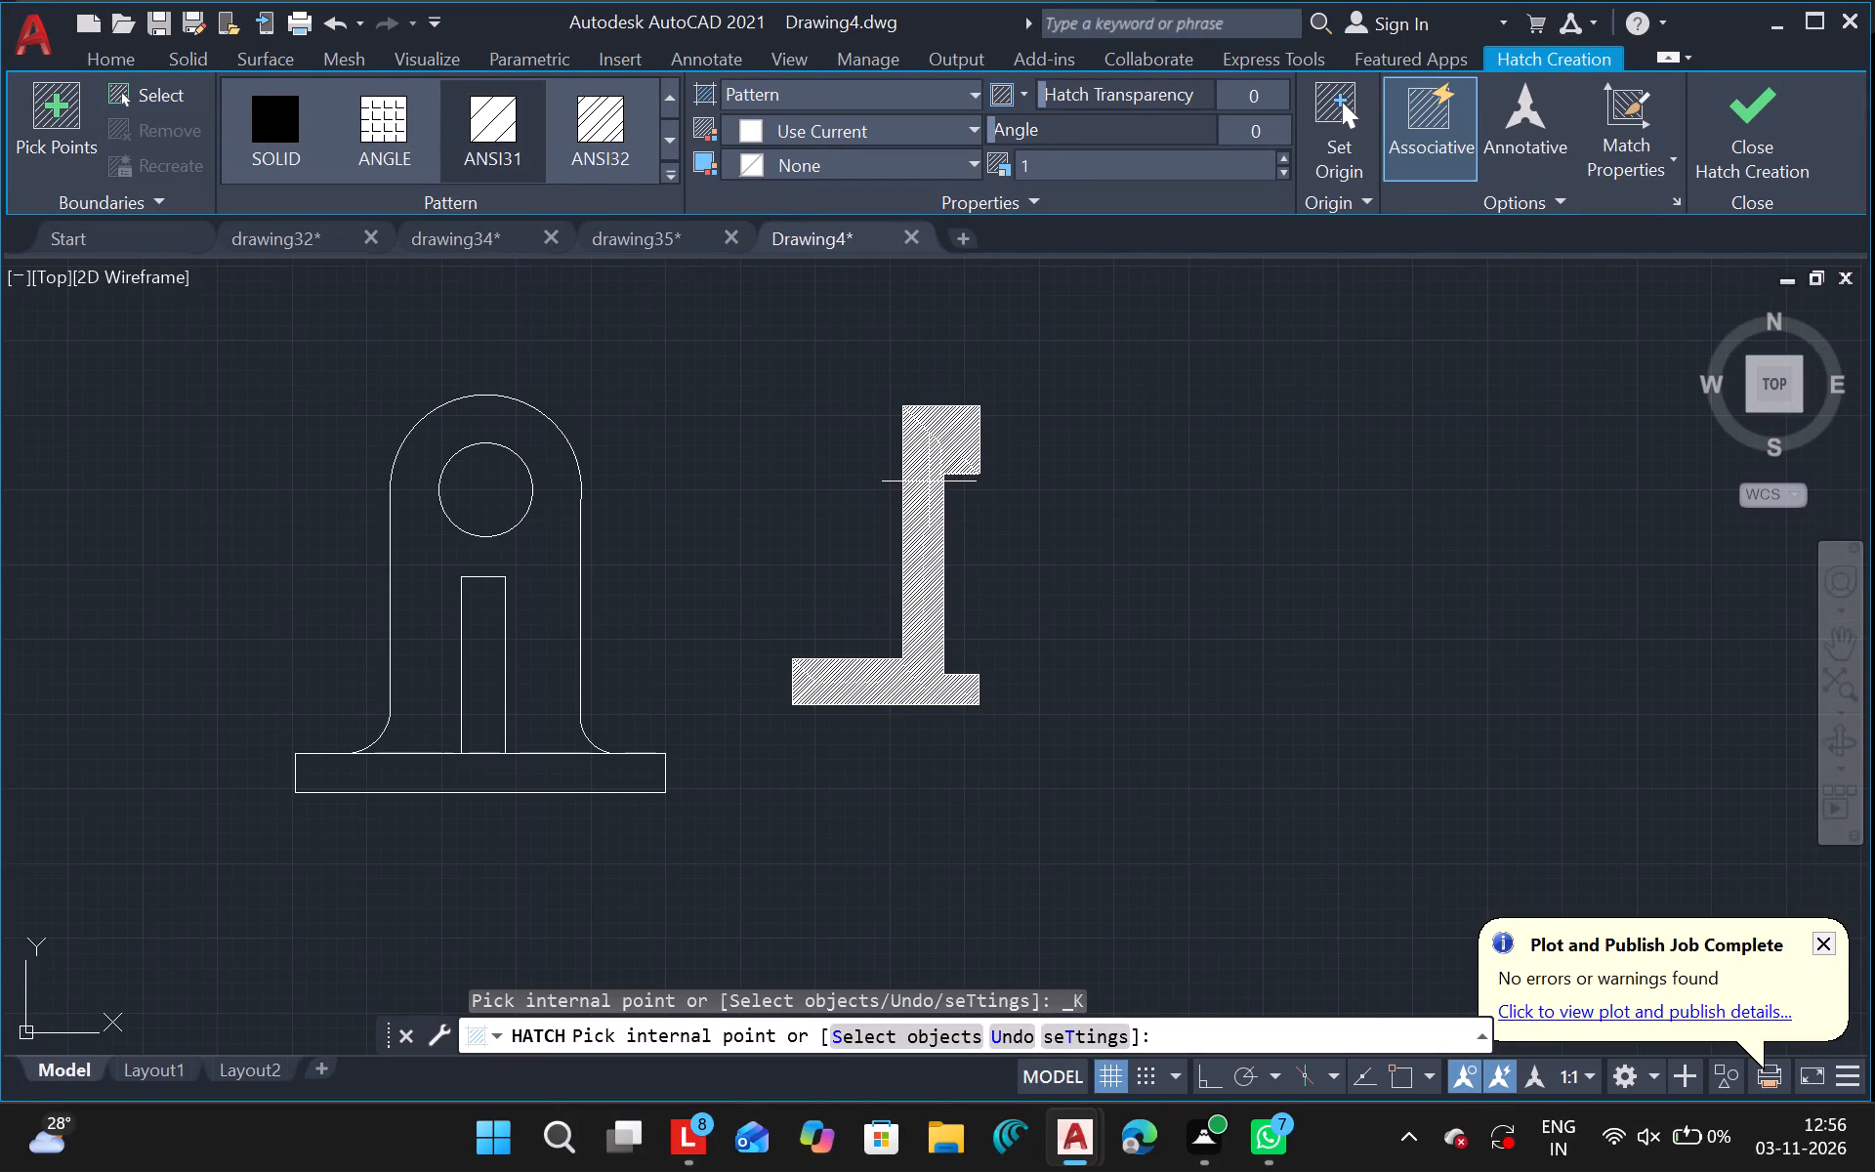
{"action": "left_click", "coordinate": [587, 112]}
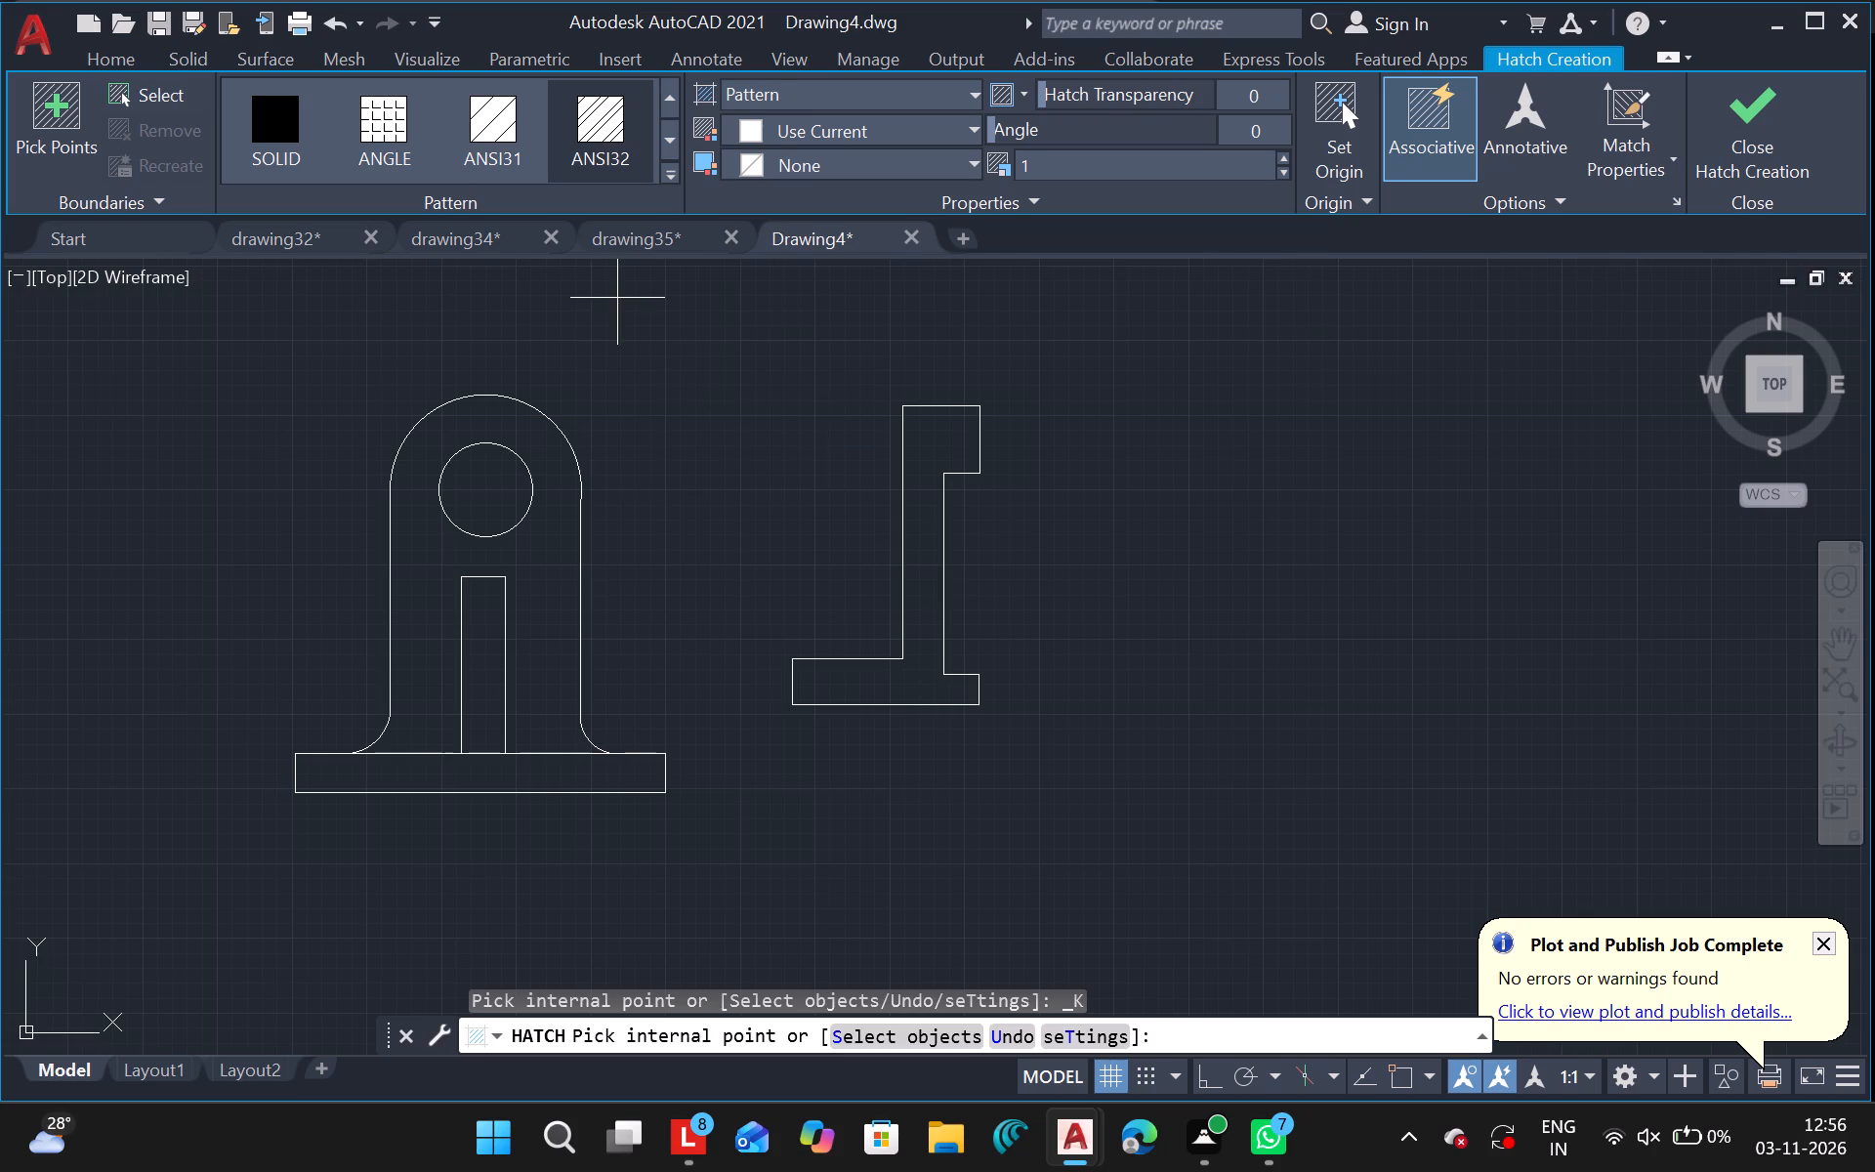
{"action": "left_click", "coordinate": [46, 92]}
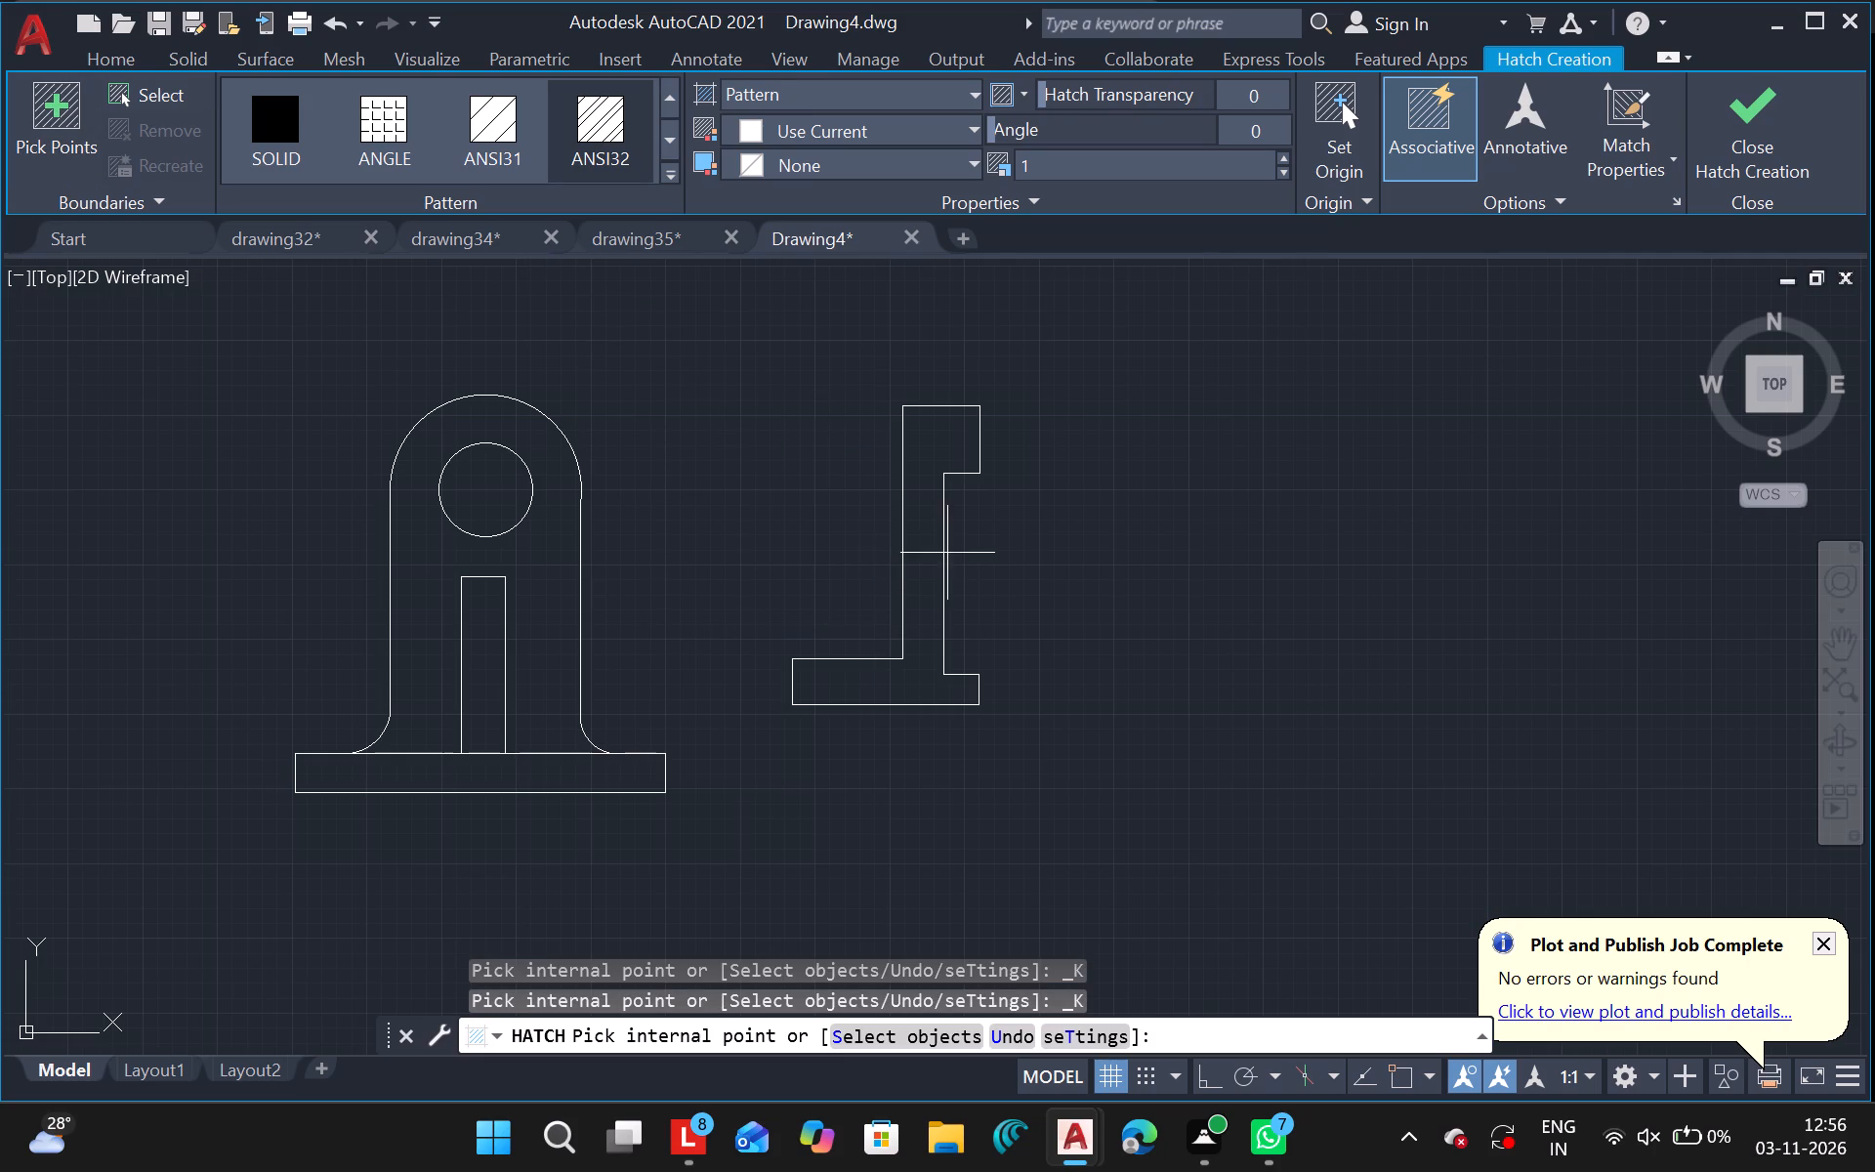
{"action": "left_click", "coordinate": [592, 126]}
{"action": "left_click", "coordinate": [151, 90]}
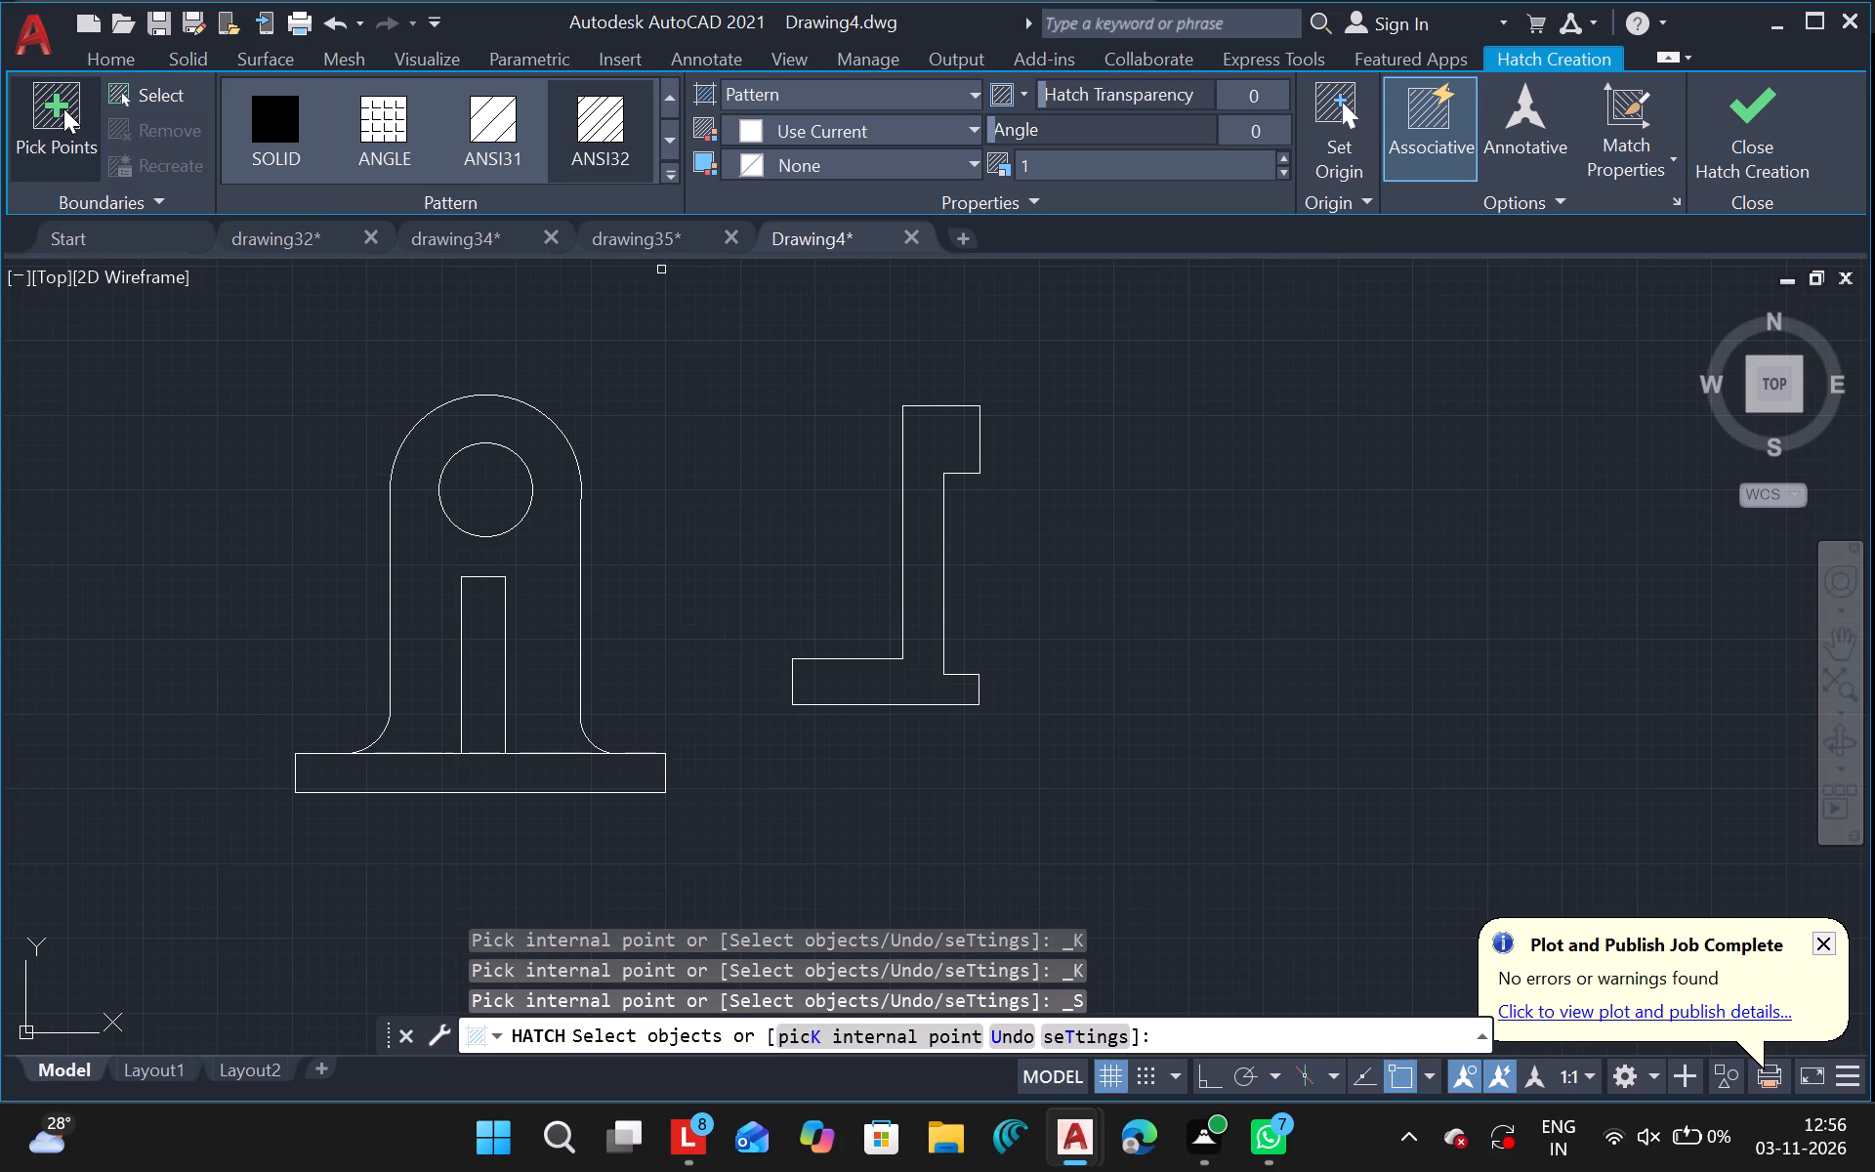
{"action": "left_click", "coordinate": [63, 108]}
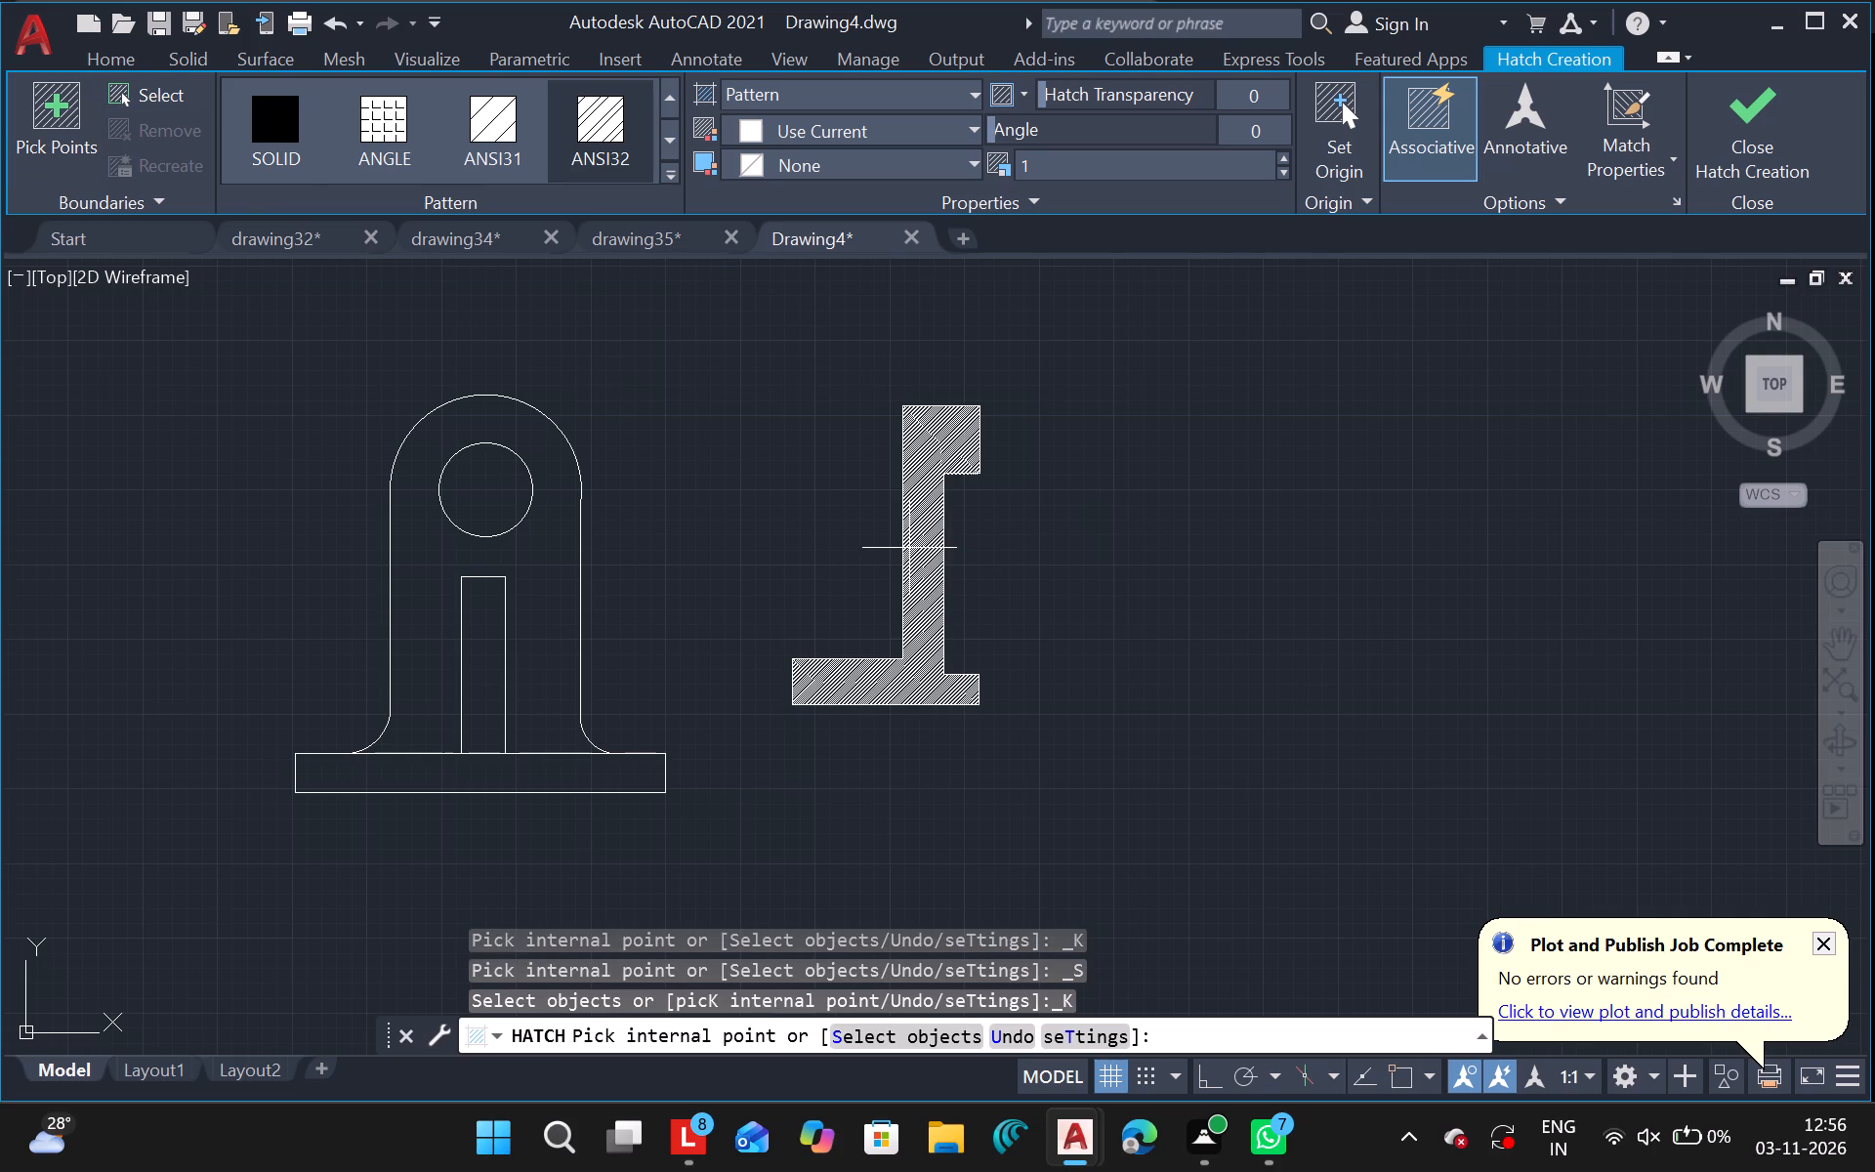
{"action": "left_click", "coordinate": [909, 548]}
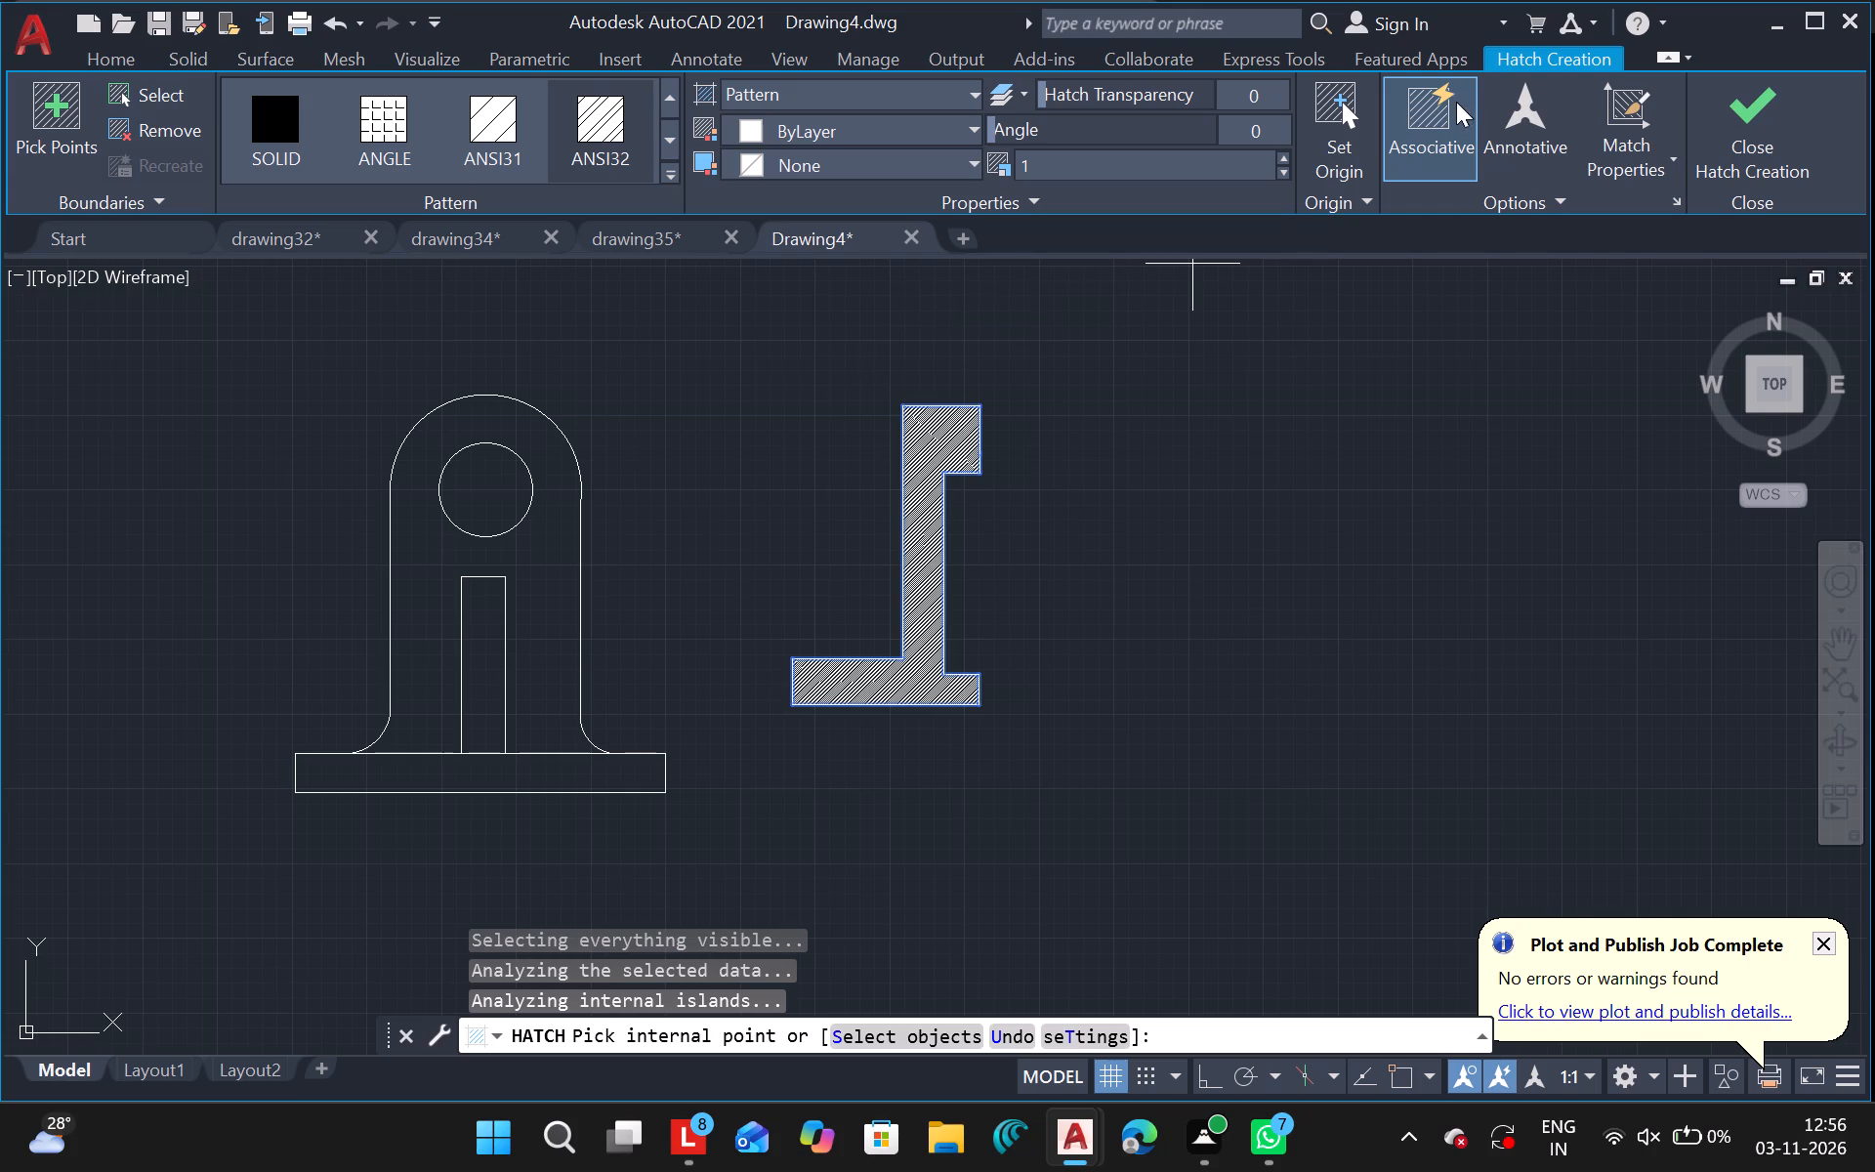
Set the side-view hatch's origin to the top-left corner of its boundary.
{"action": "left_click", "coordinate": [1364, 191]}
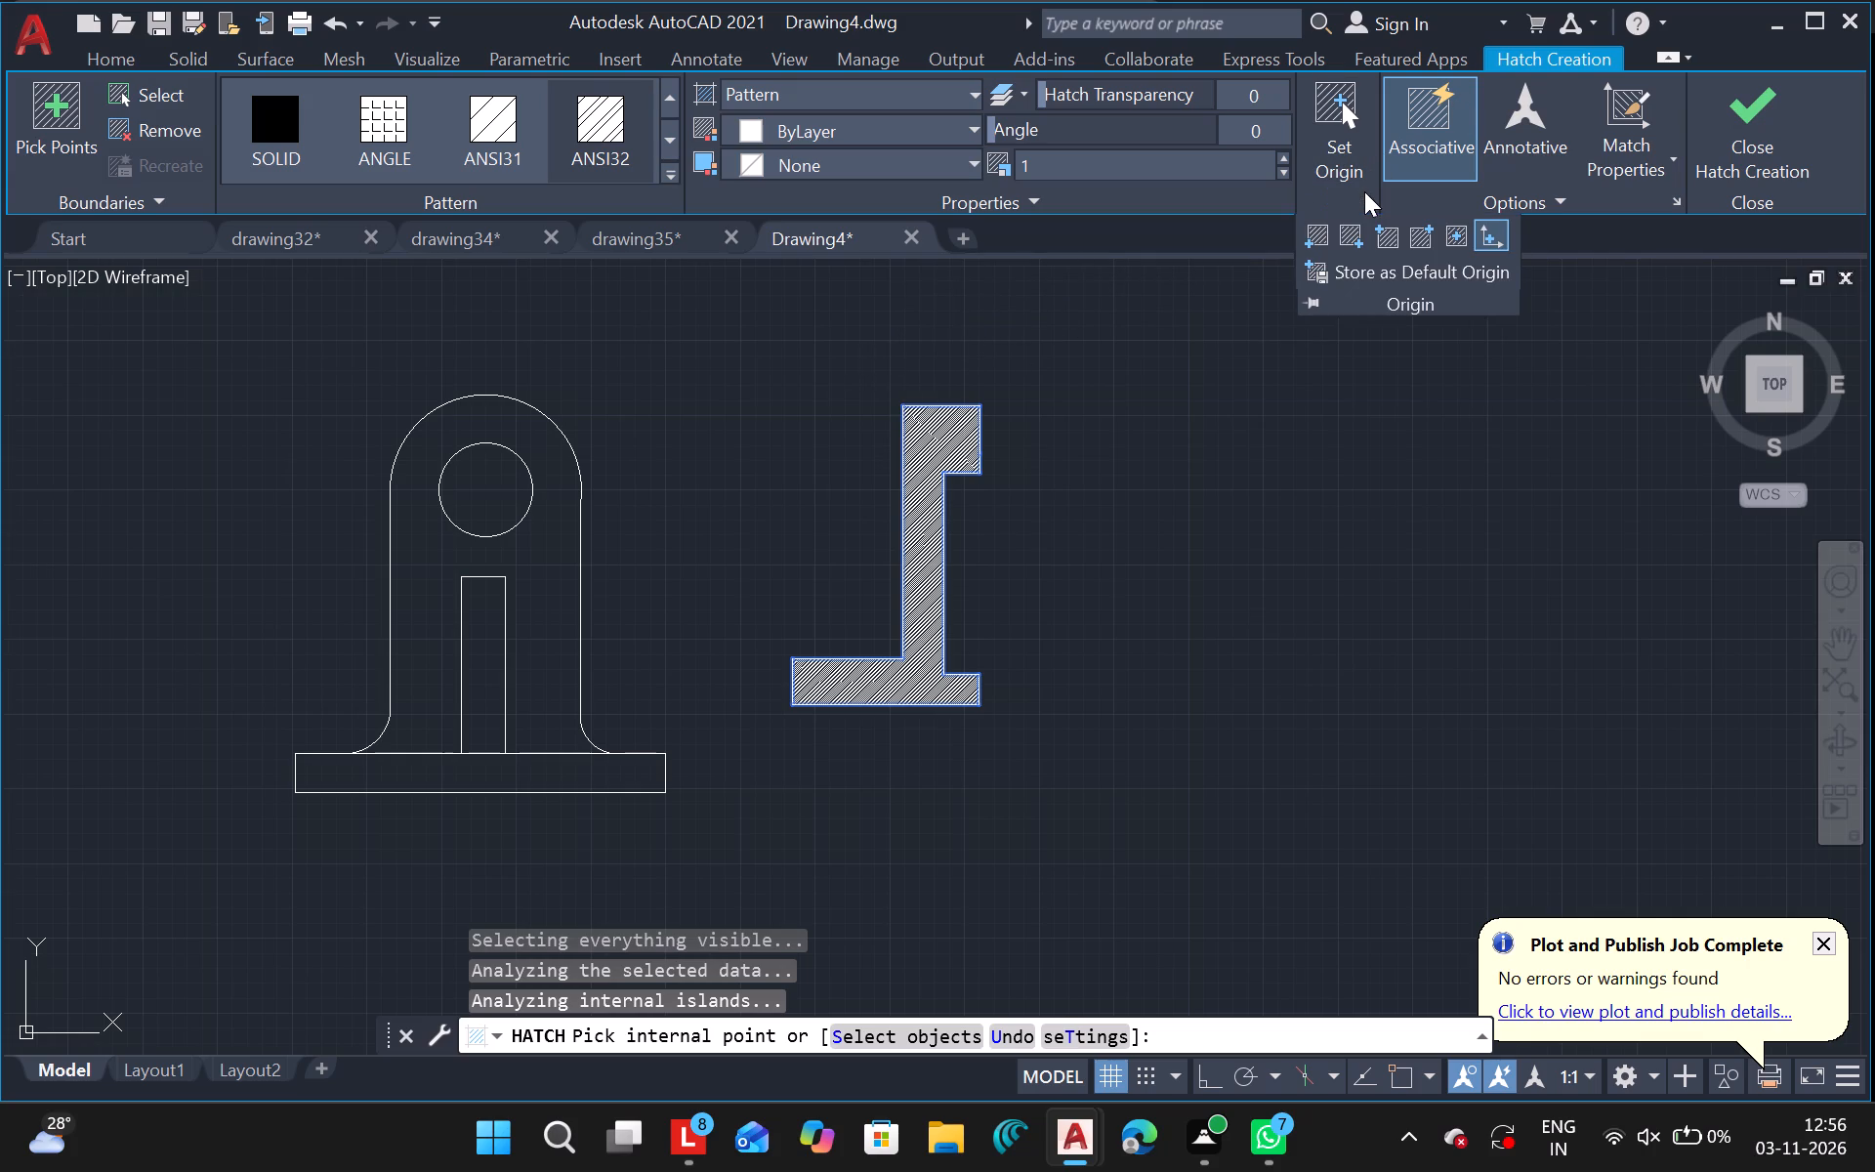
{"action": "left_click", "coordinate": [1384, 242]}
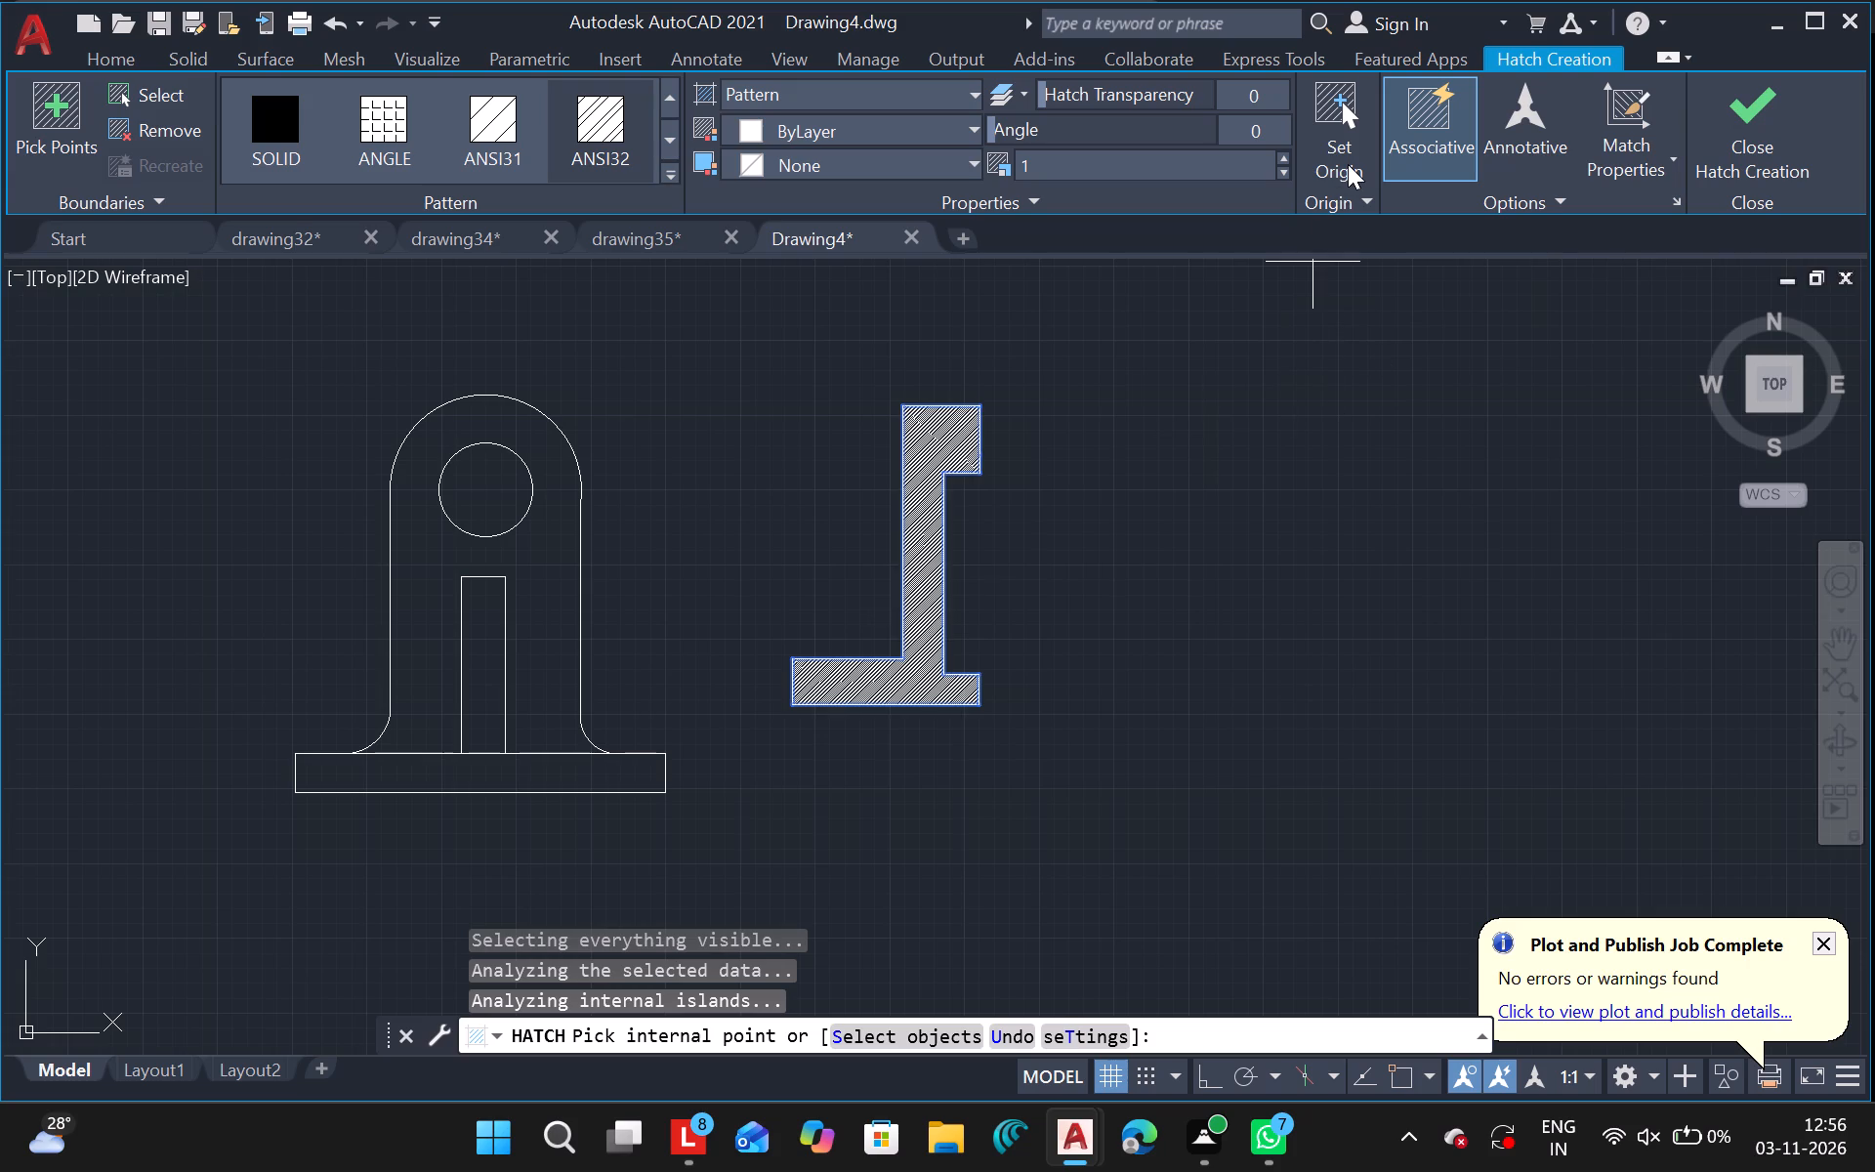
{"action": "left_click", "coordinate": [1352, 196]}
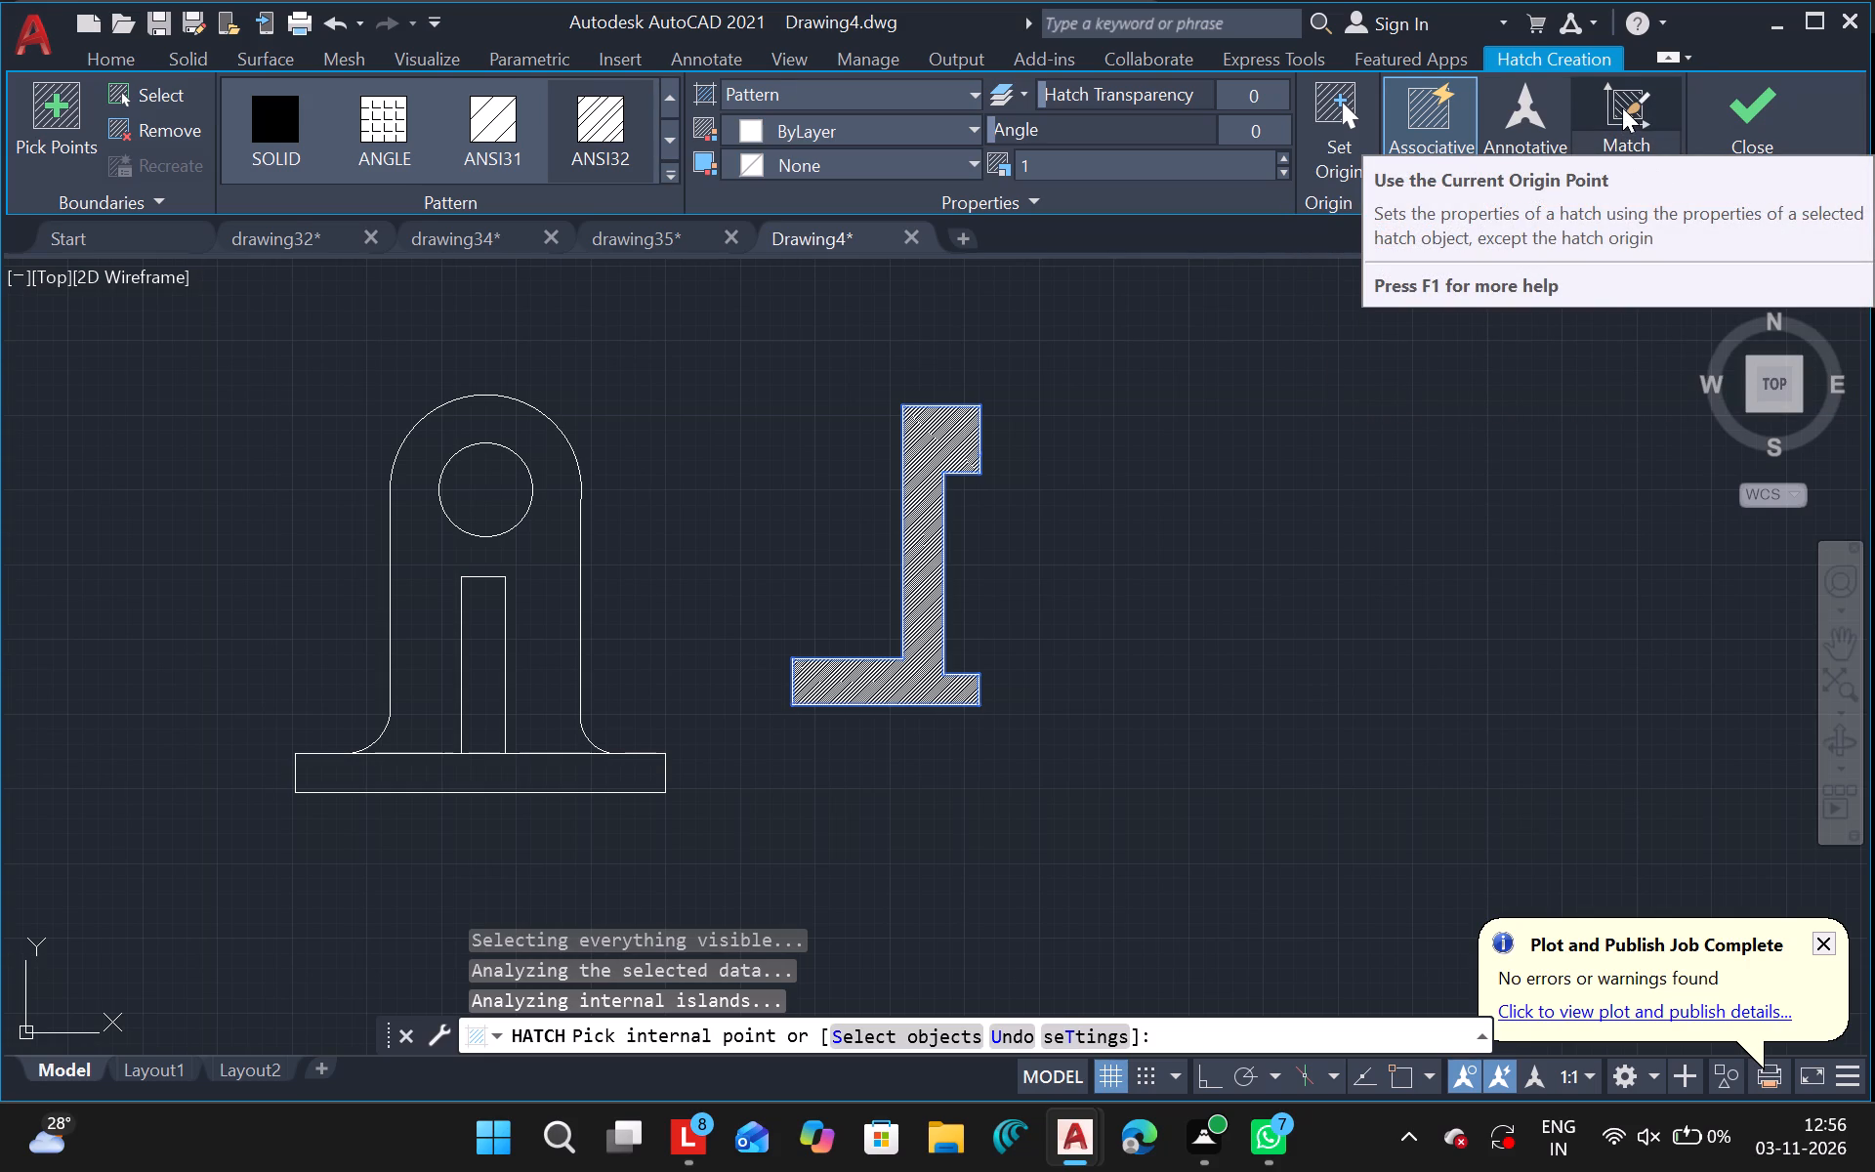
Match hatch properties from the side view's hatch using the current origin, pick its interior again and finish hatching.
{"action": "left_click", "coordinate": [1679, 176]}
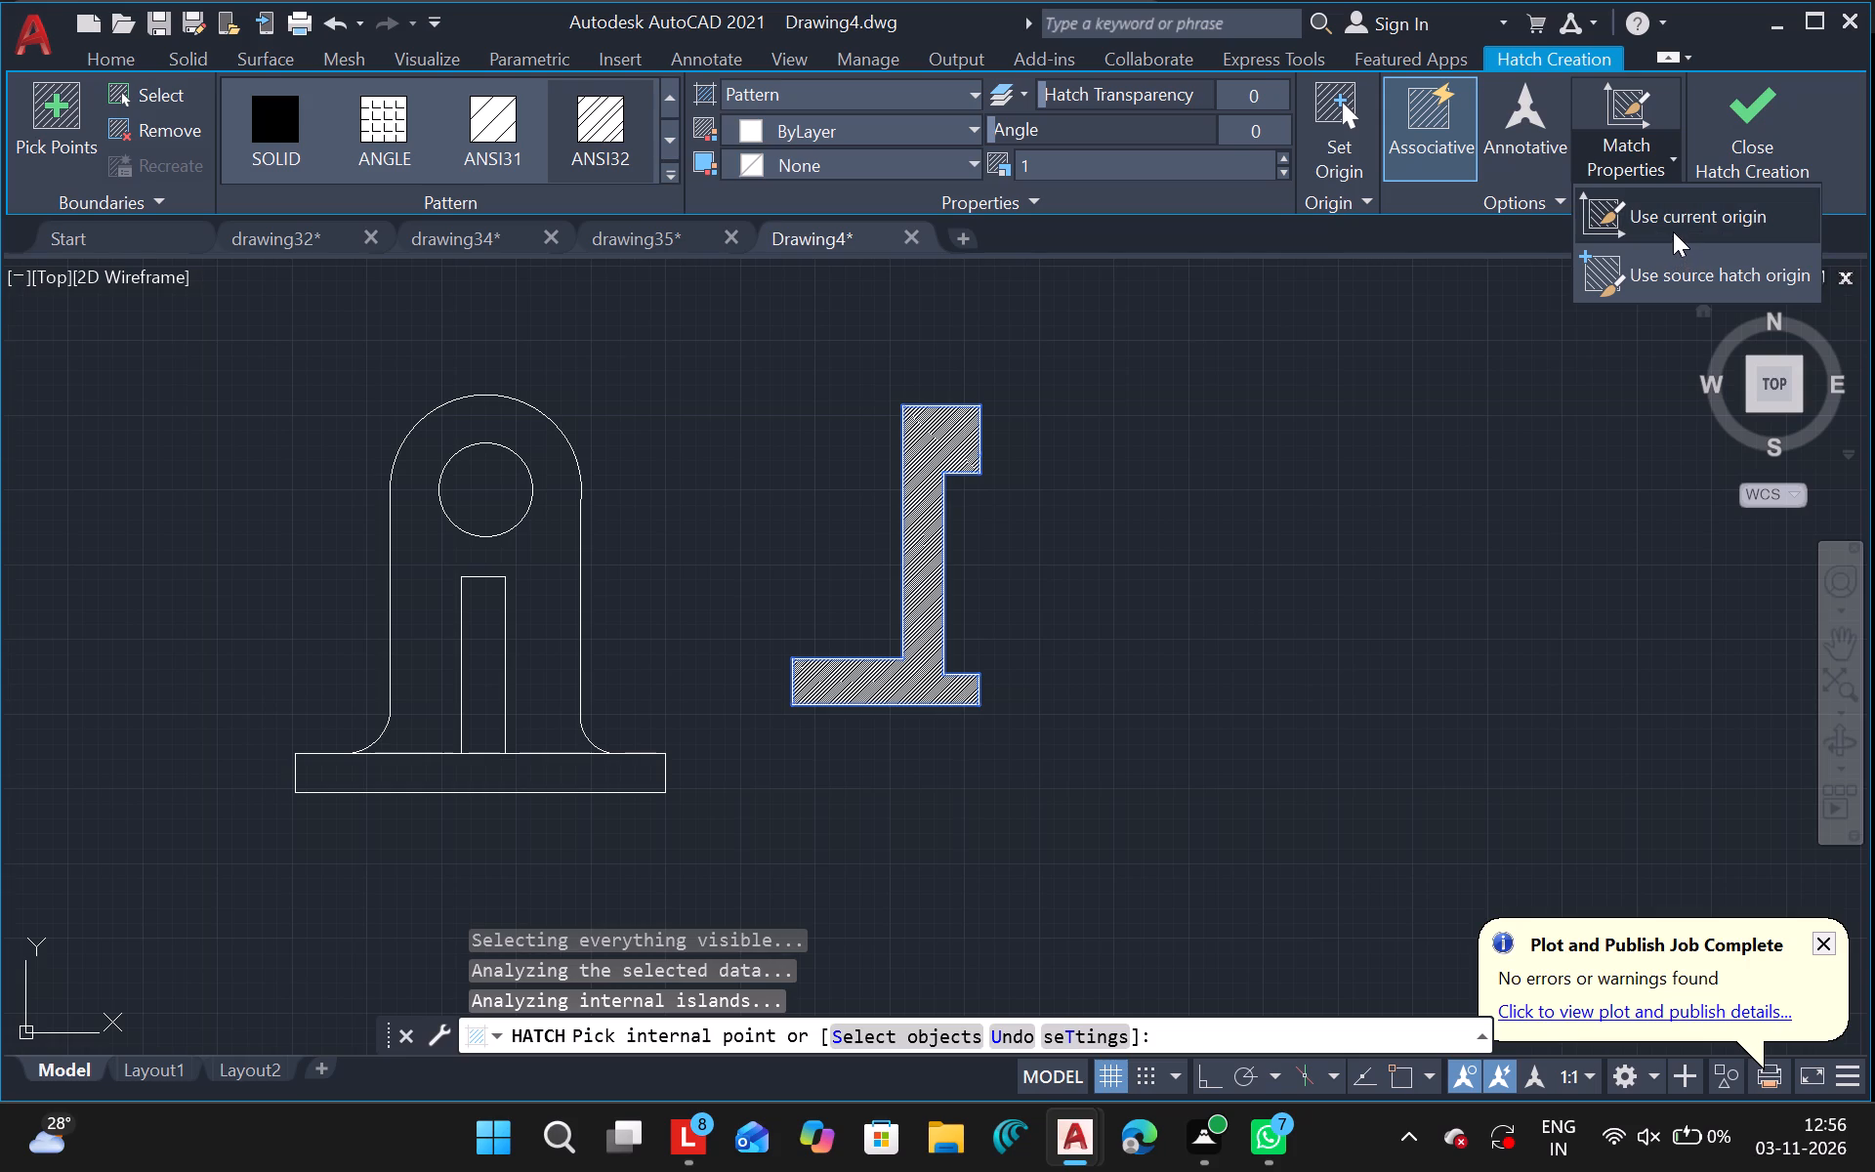
{"action": "left_click", "coordinate": [1673, 231]}
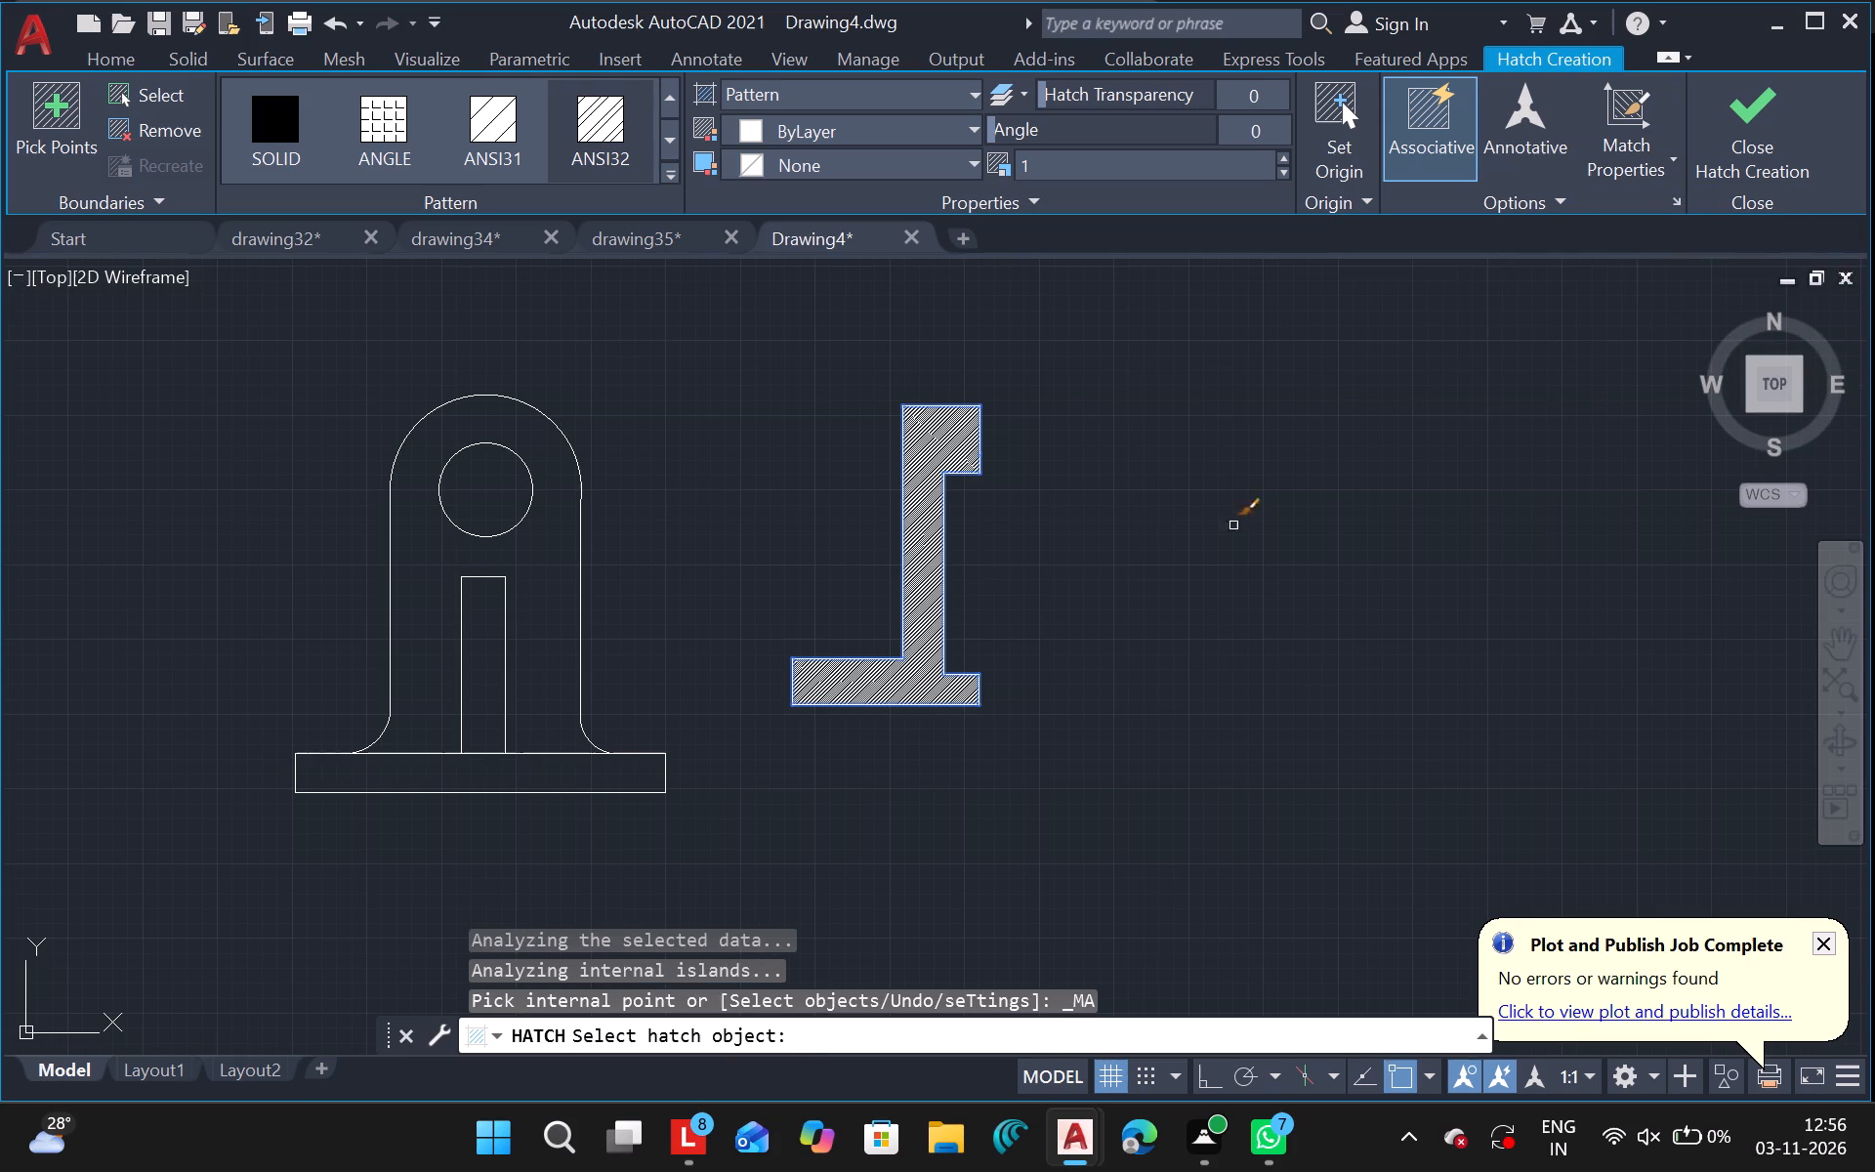
{"action": "left_click", "coordinate": [907, 580]}
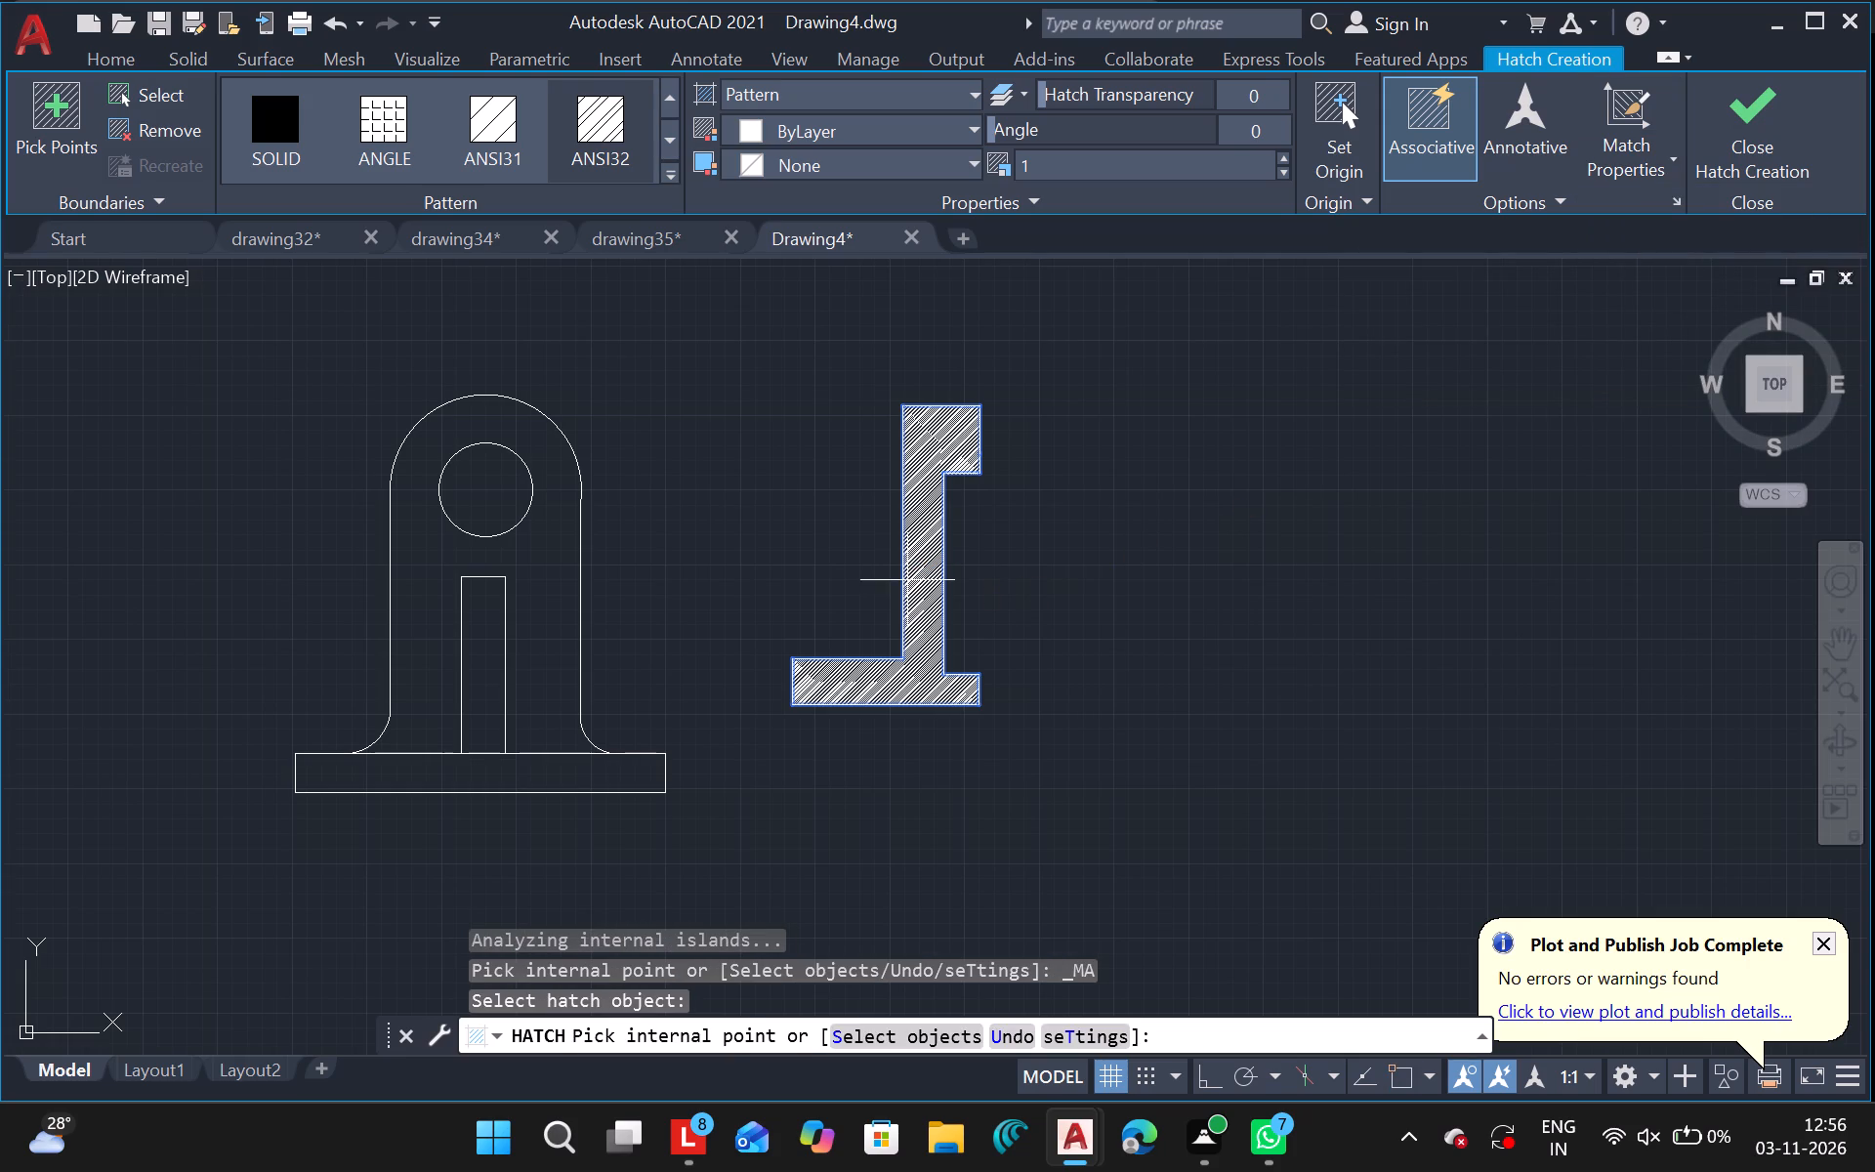
{"action": "left_click", "coordinate": [929, 610]}
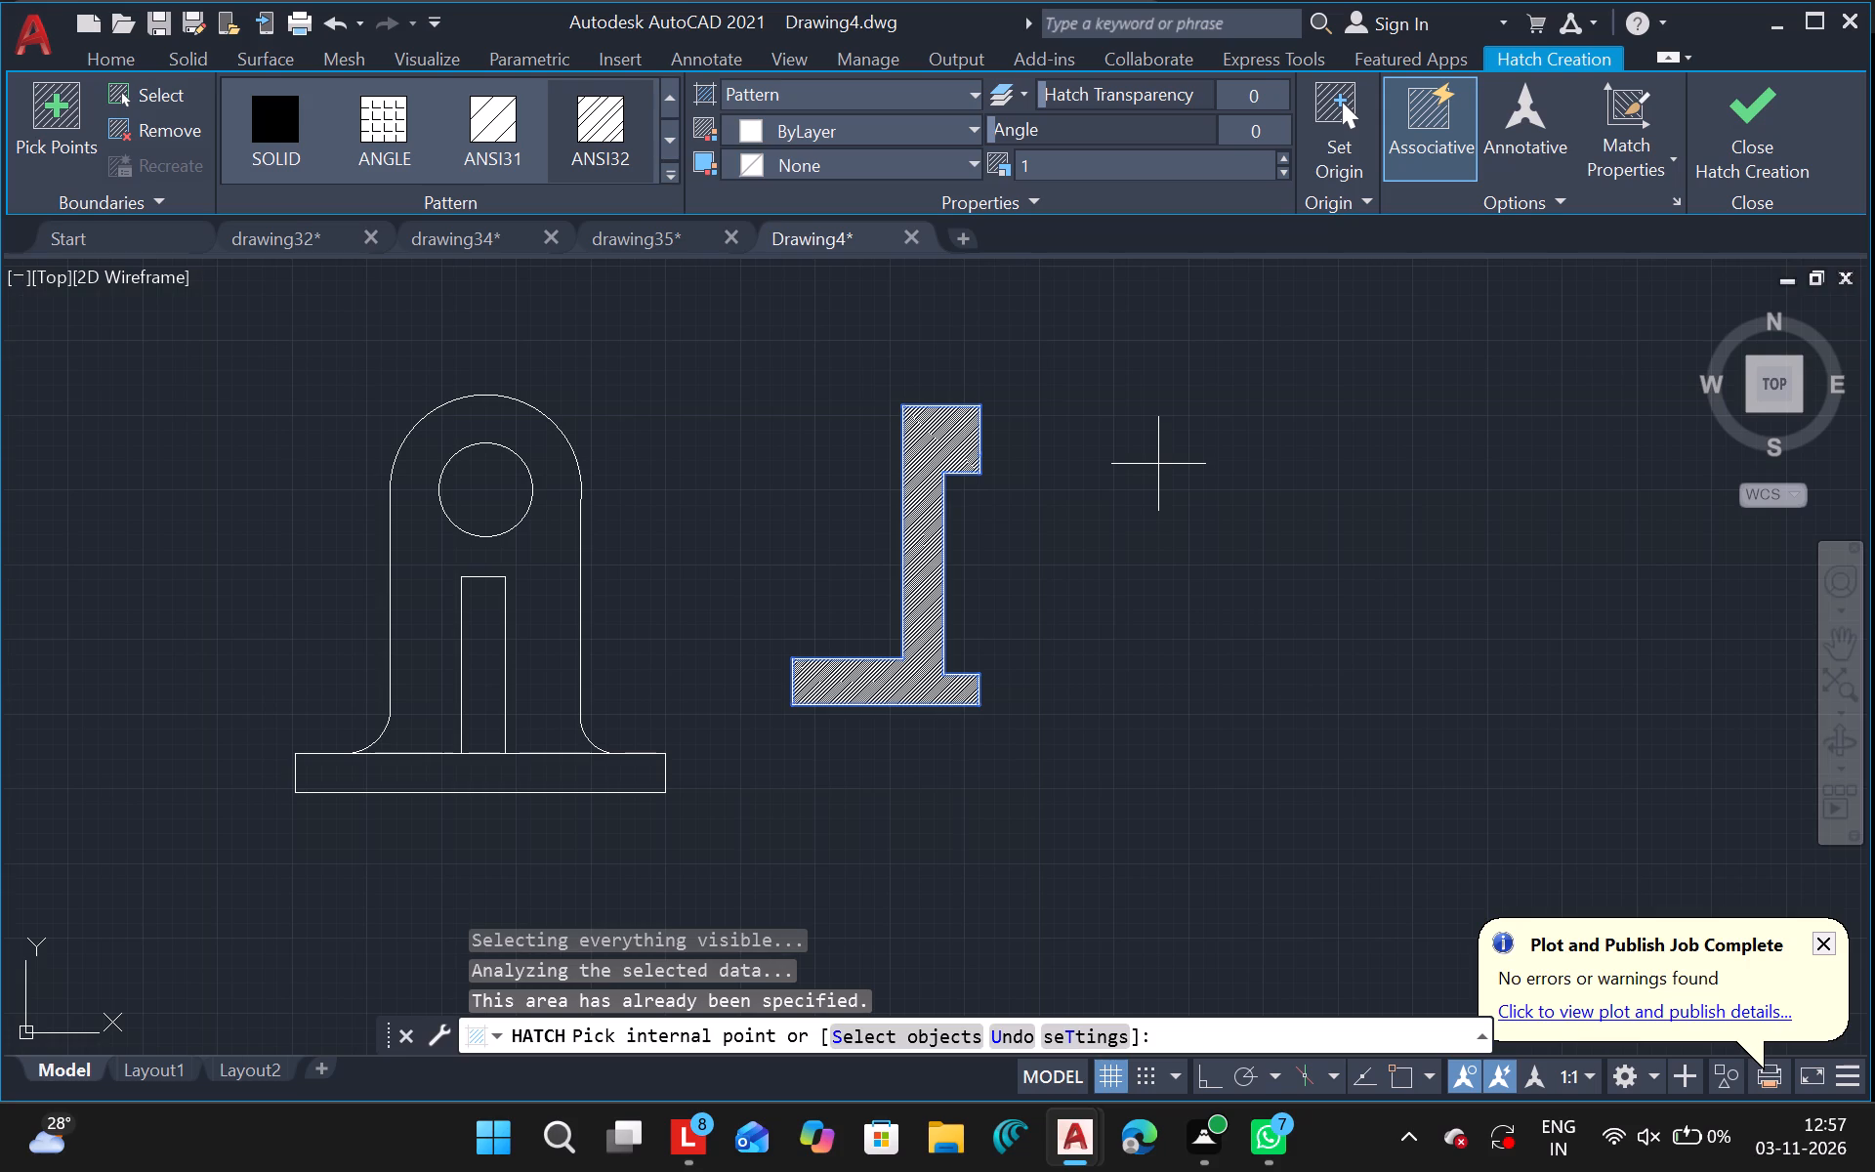
{"action": "key", "text": "Escape"}
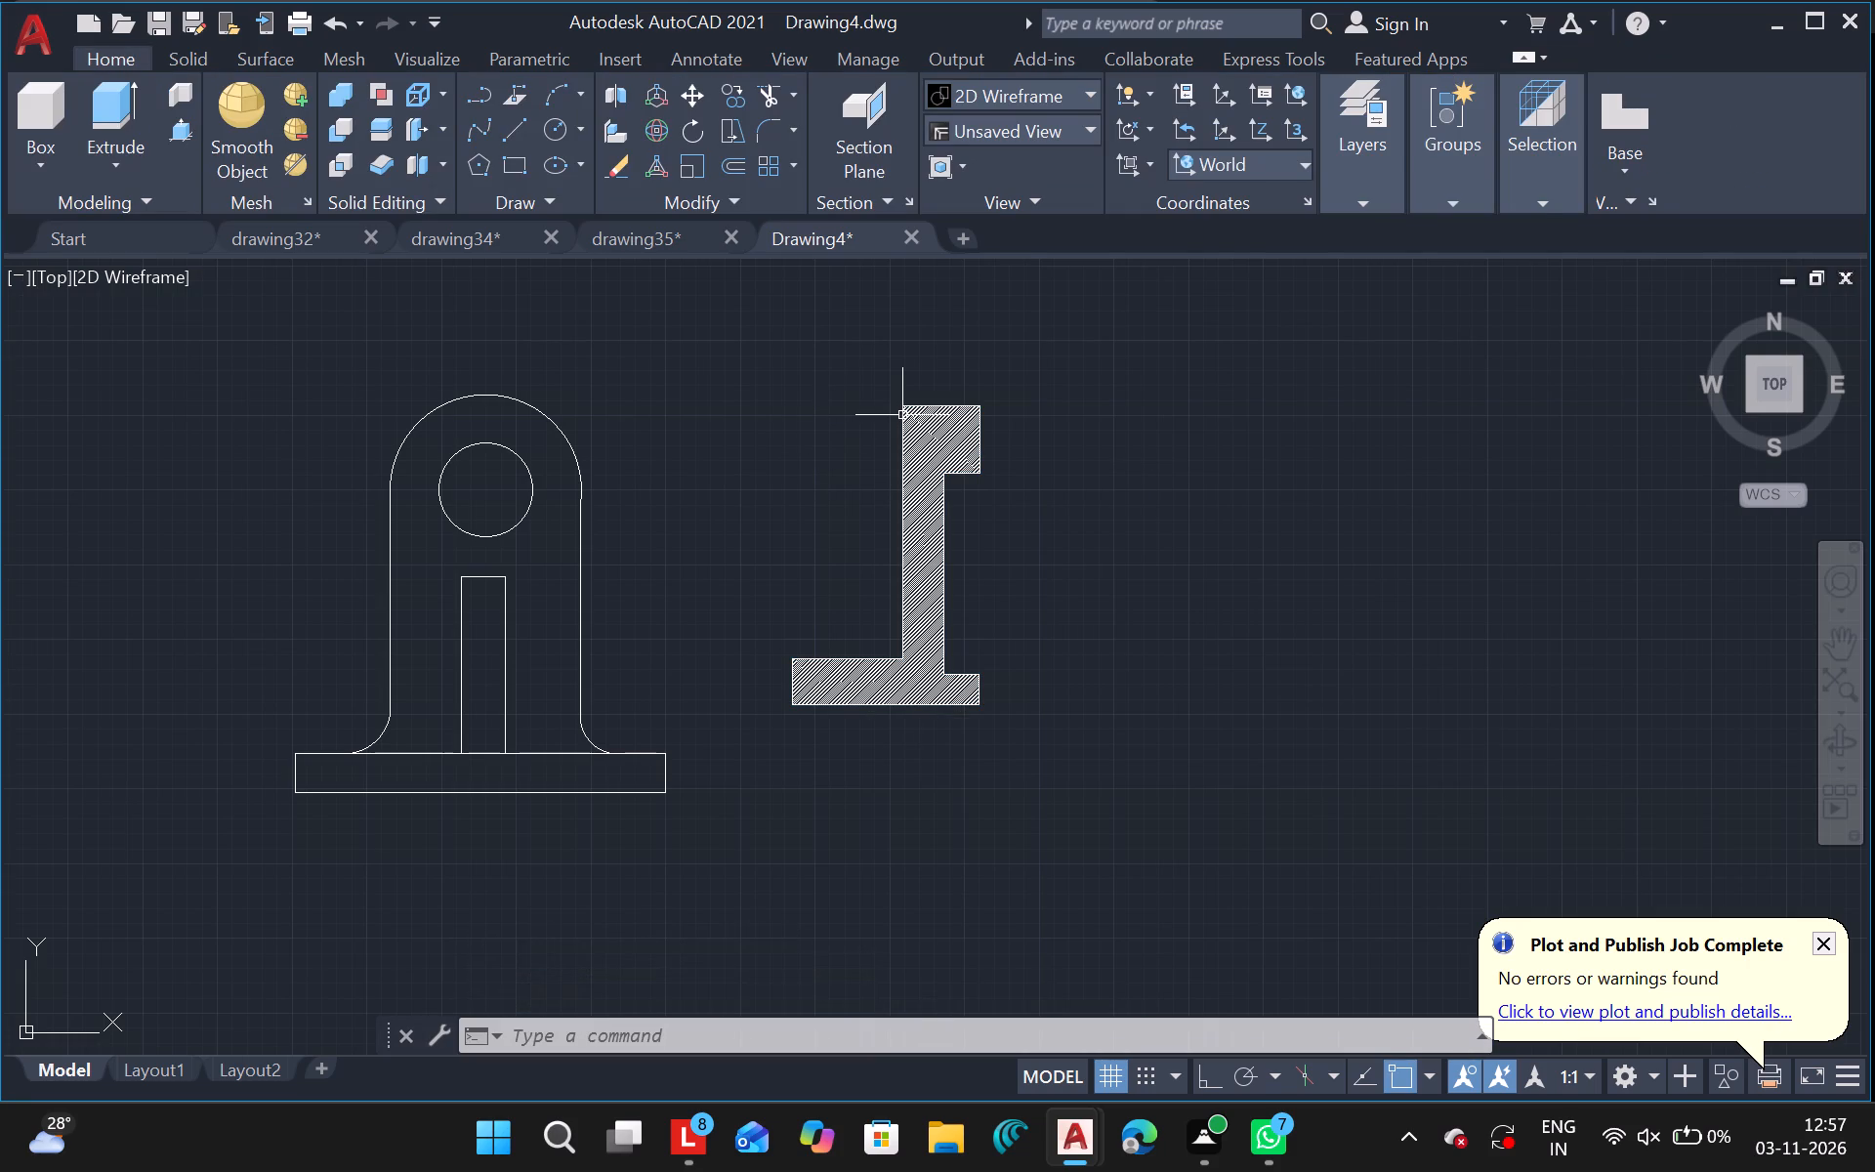
Undo the last hatch on the side view.
{"action": "key", "text": "ctrl+z"}
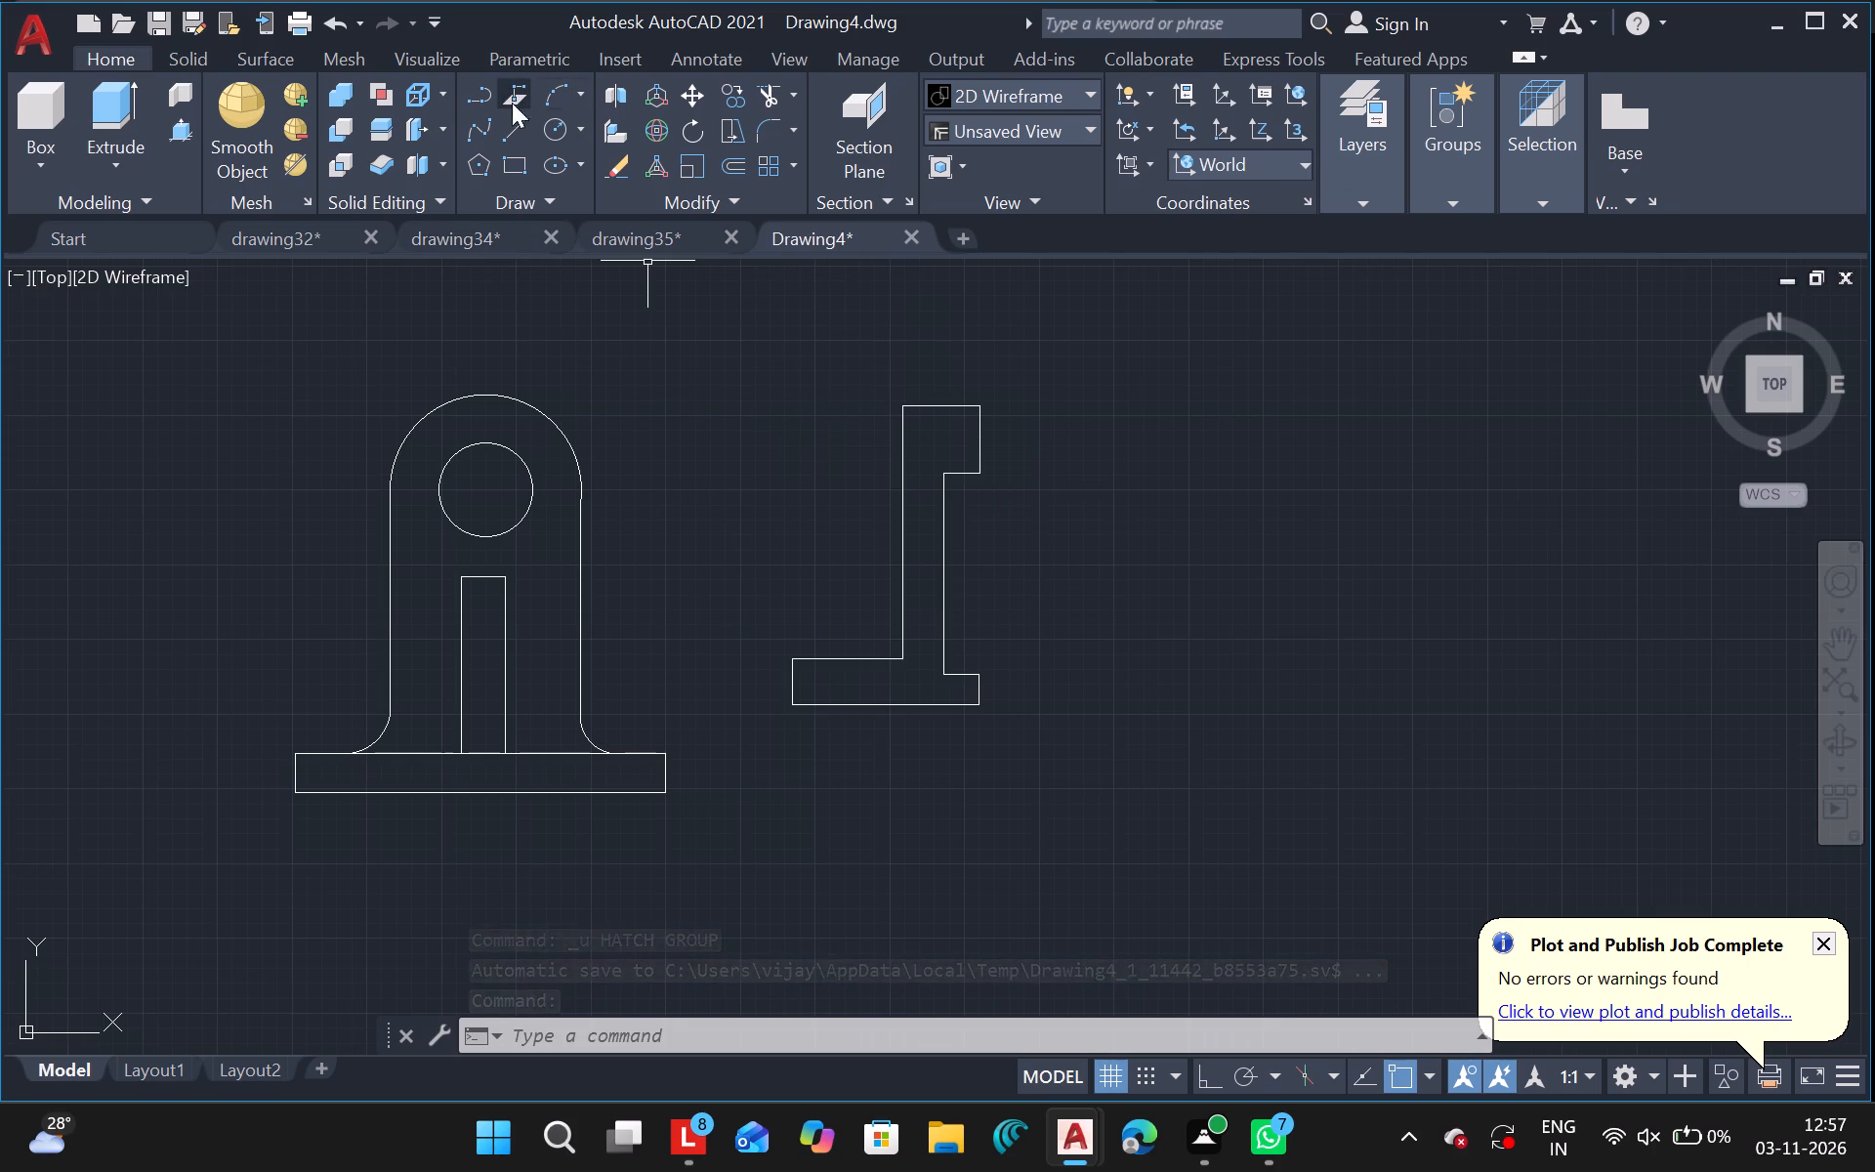
Draw a rectangle on top of the side view's upper box, starting at its top-left corner and matching its width.
{"action": "left_click", "coordinate": [515, 160]}
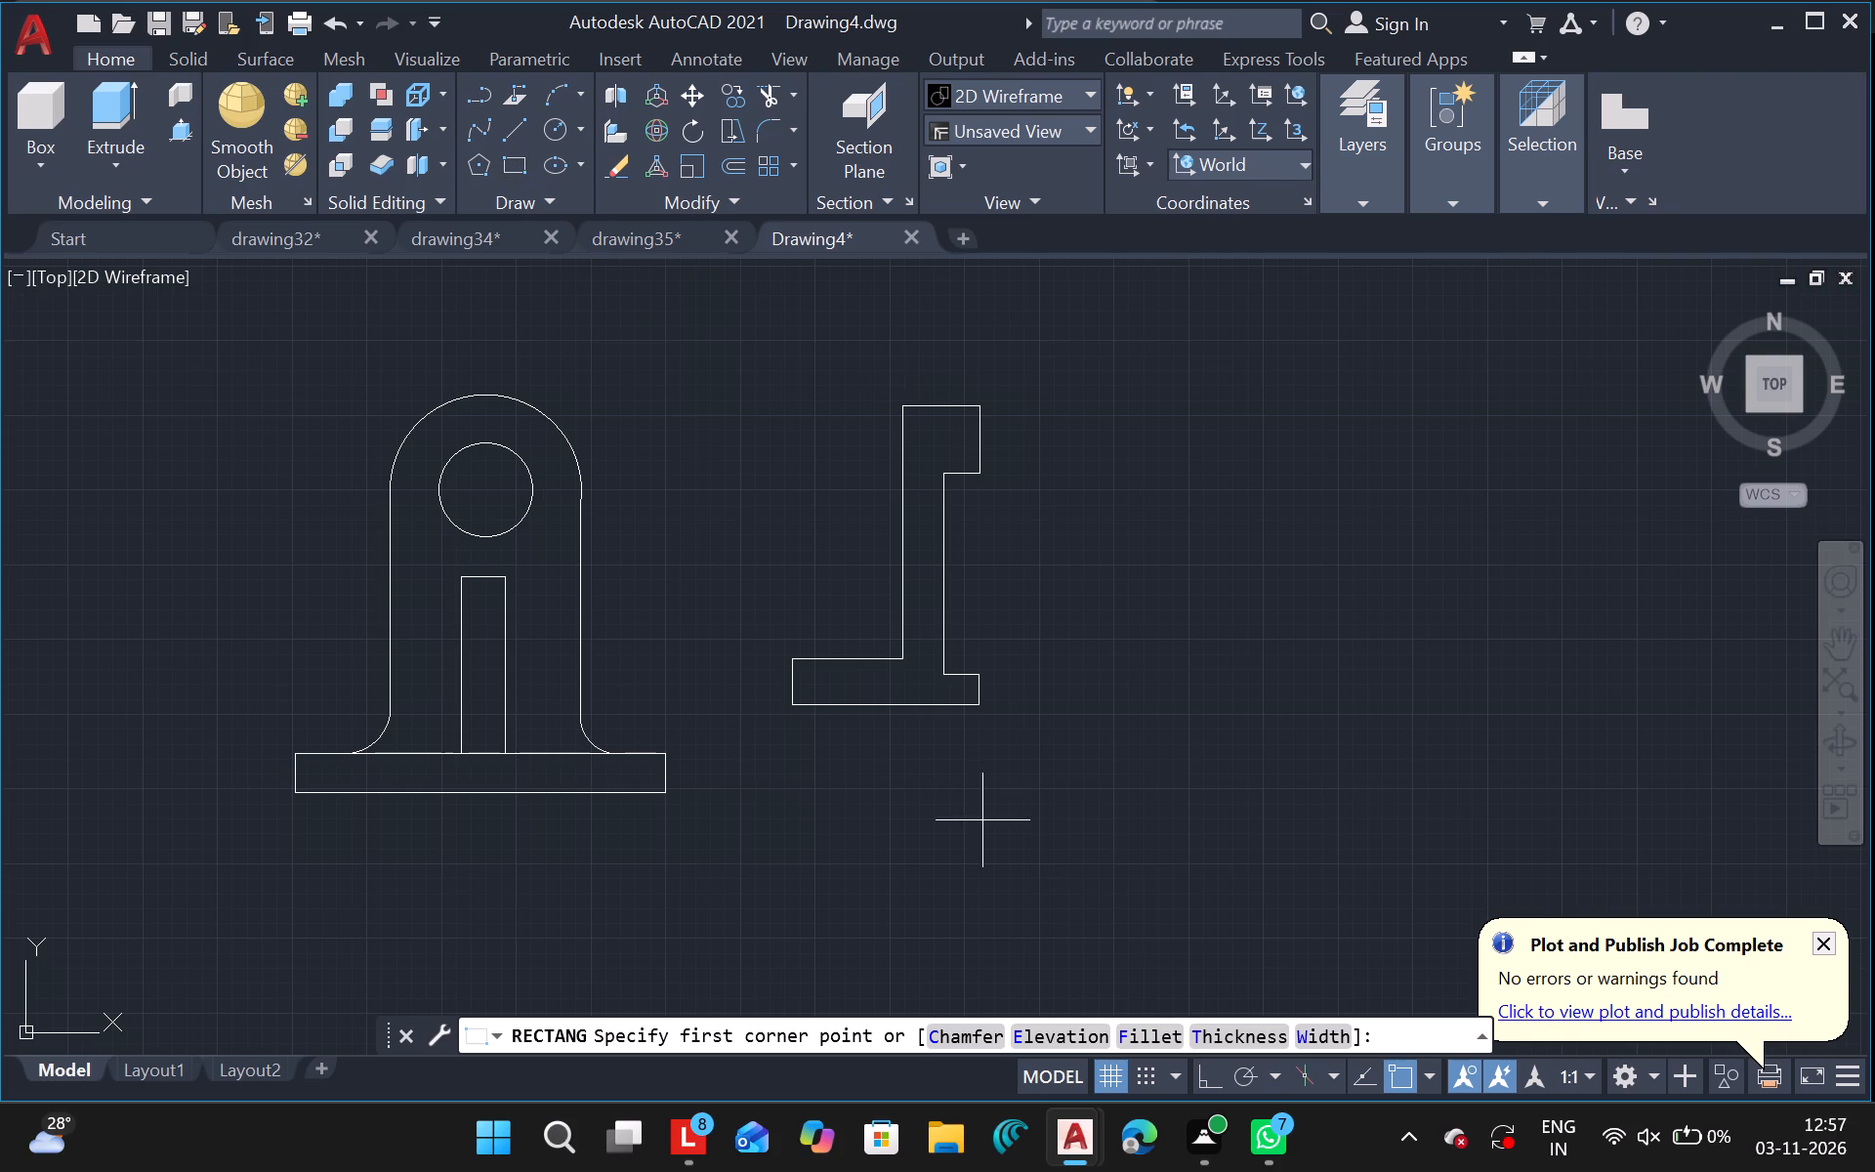
{"action": "left_click_drag", "start_coordinate": [896, 410], "coordinate": [973, 366]}
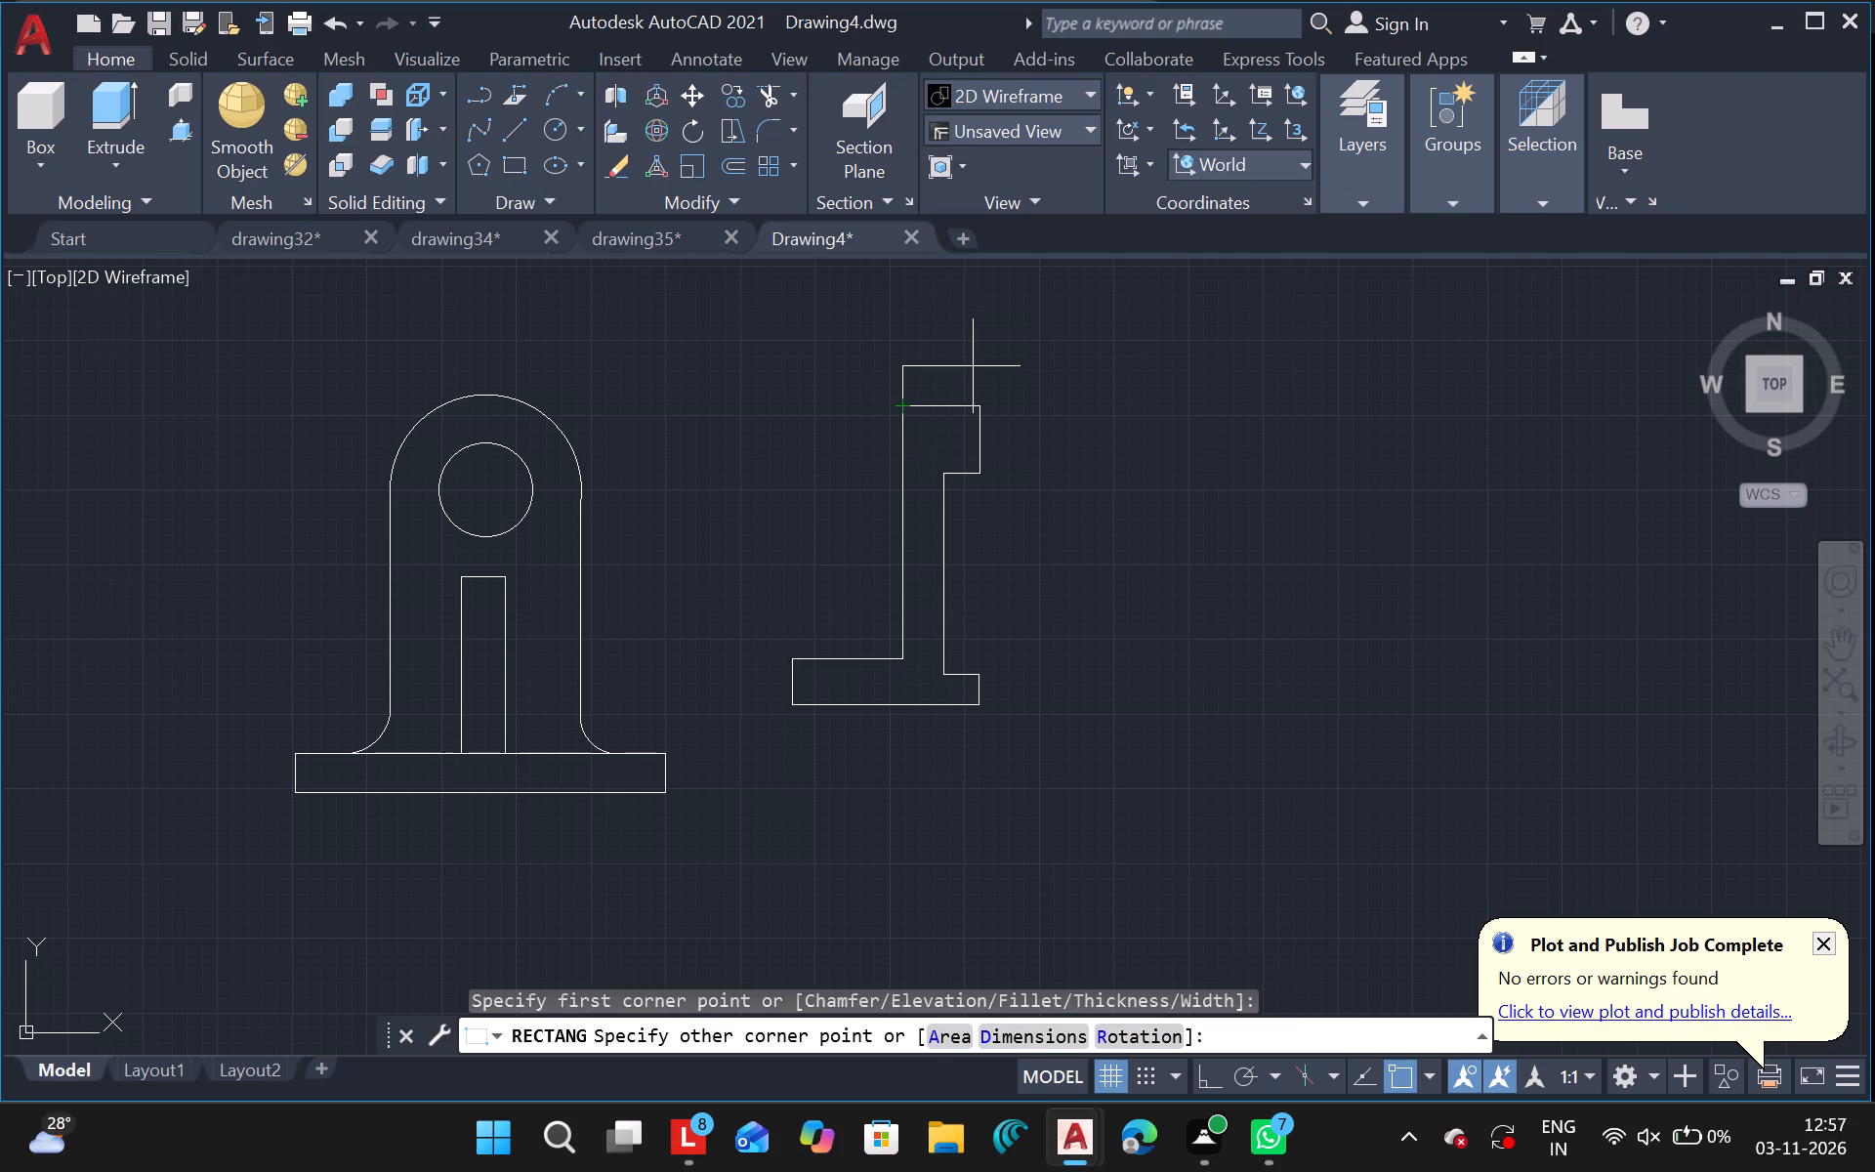
{"action": "left_click_drag", "start_coordinate": [973, 366], "coordinate": [980, 359]}
{"action": "left_click_drag", "start_coordinate": [980, 359], "coordinate": [979, 356]}
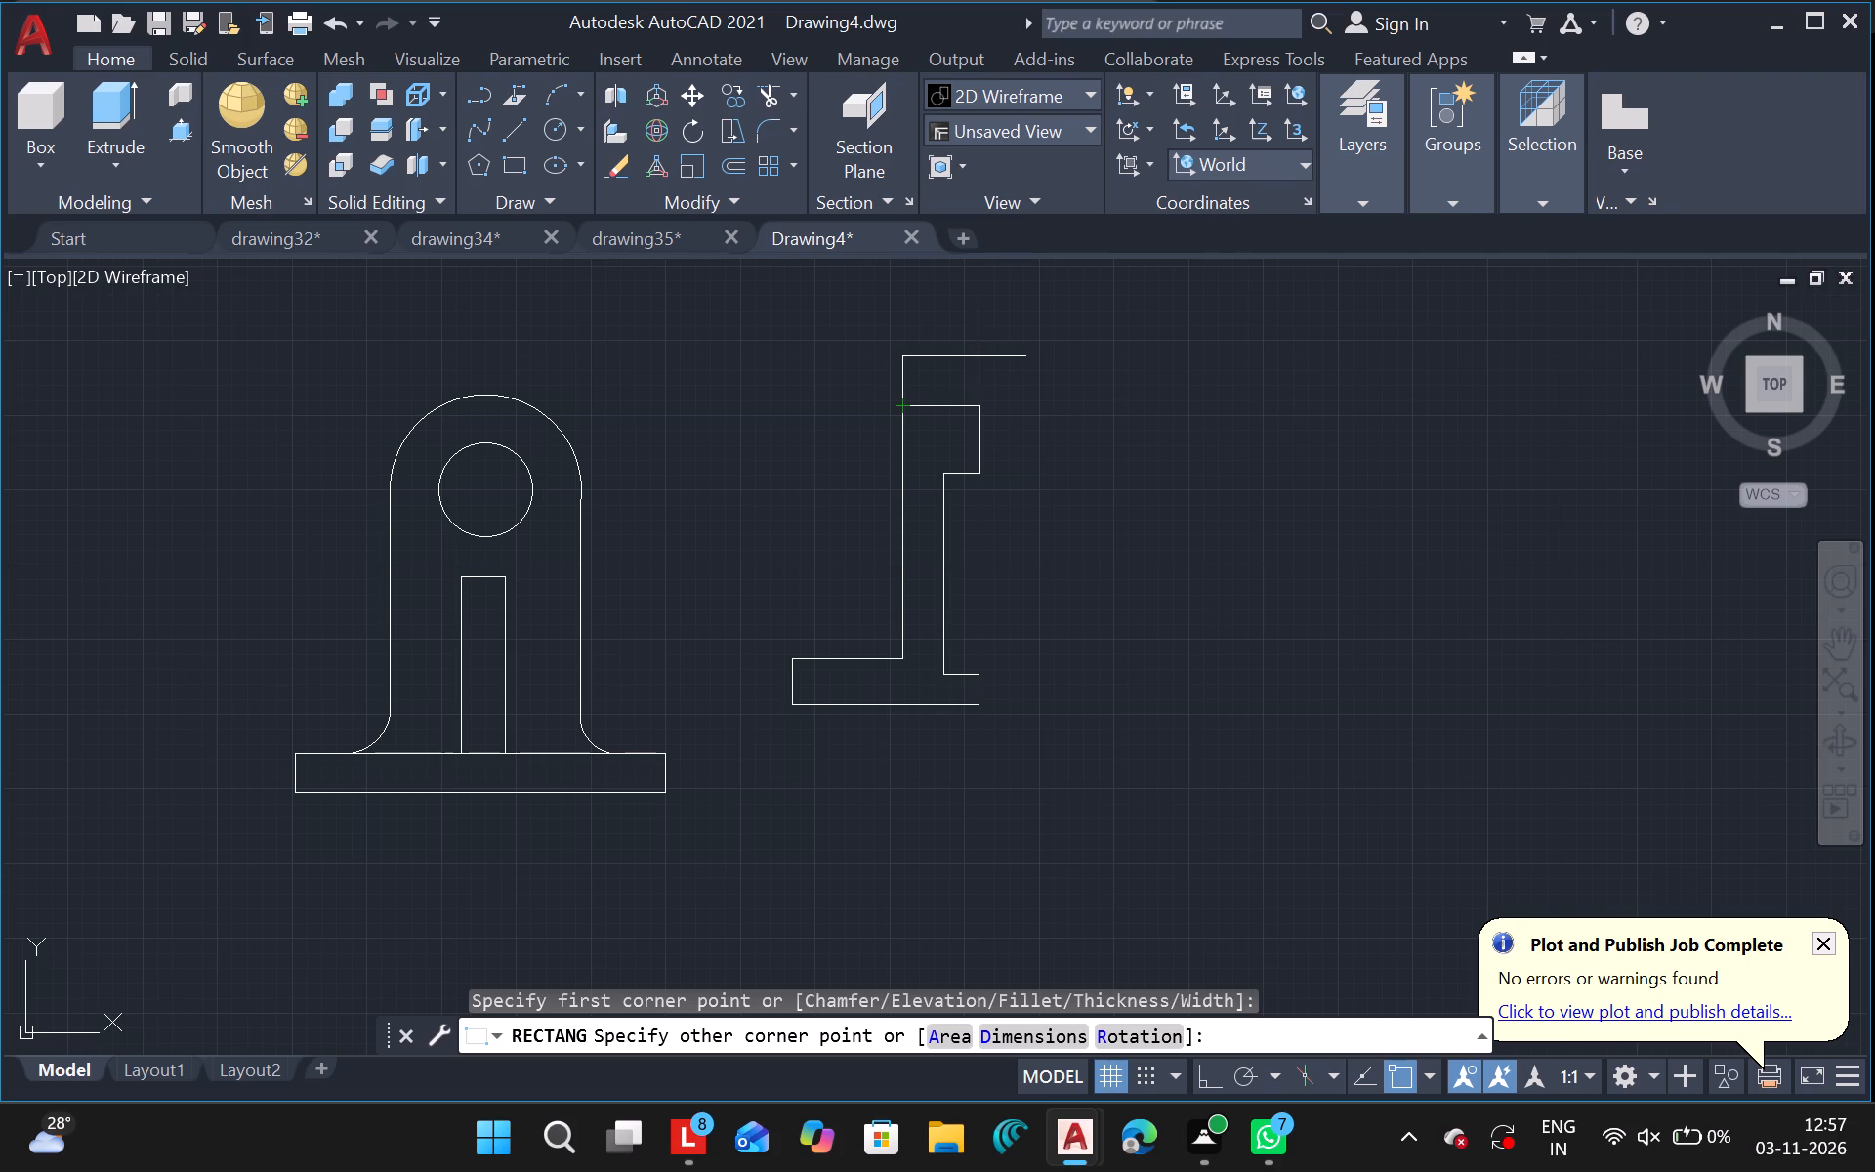
{"action": "left_click_drag", "start_coordinate": [979, 356], "coordinate": [979, 354]}
{"action": "left_click", "coordinate": [979, 354]}
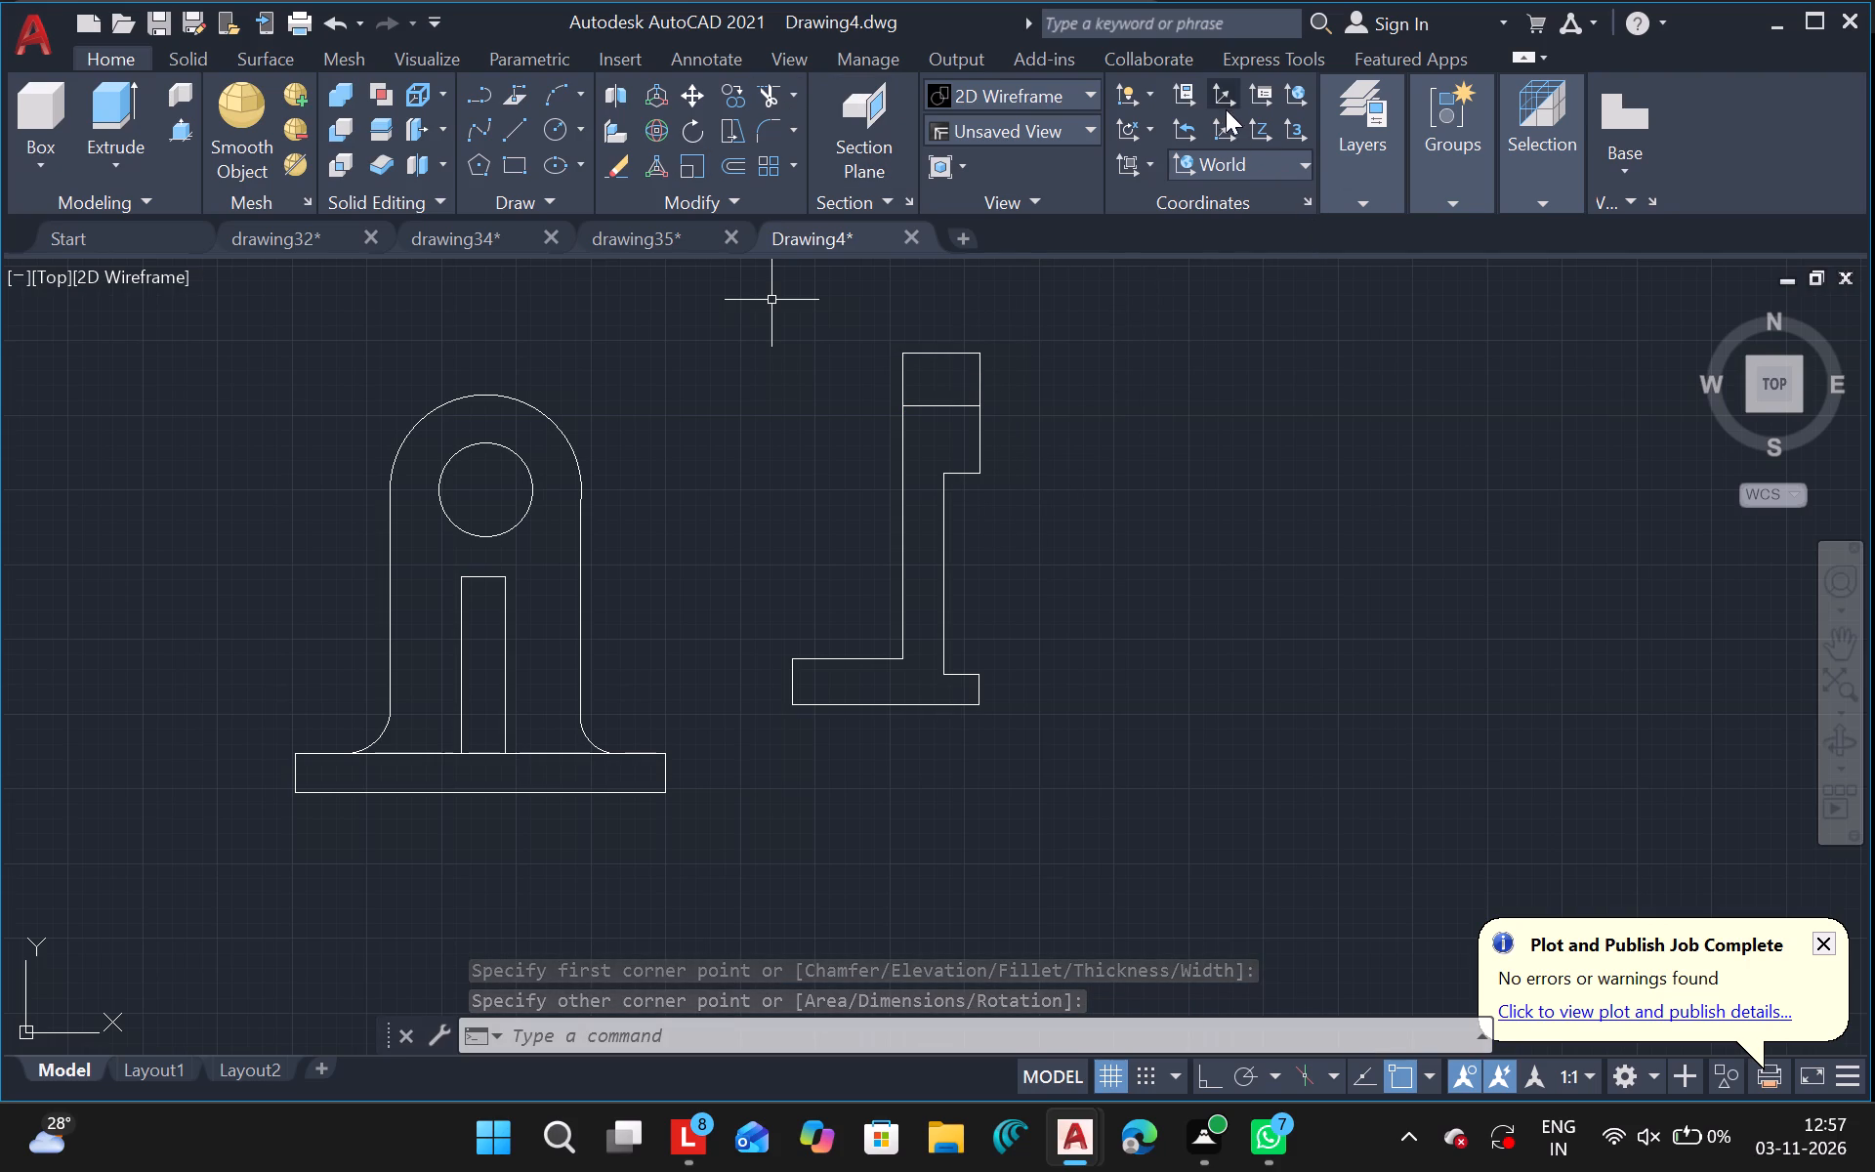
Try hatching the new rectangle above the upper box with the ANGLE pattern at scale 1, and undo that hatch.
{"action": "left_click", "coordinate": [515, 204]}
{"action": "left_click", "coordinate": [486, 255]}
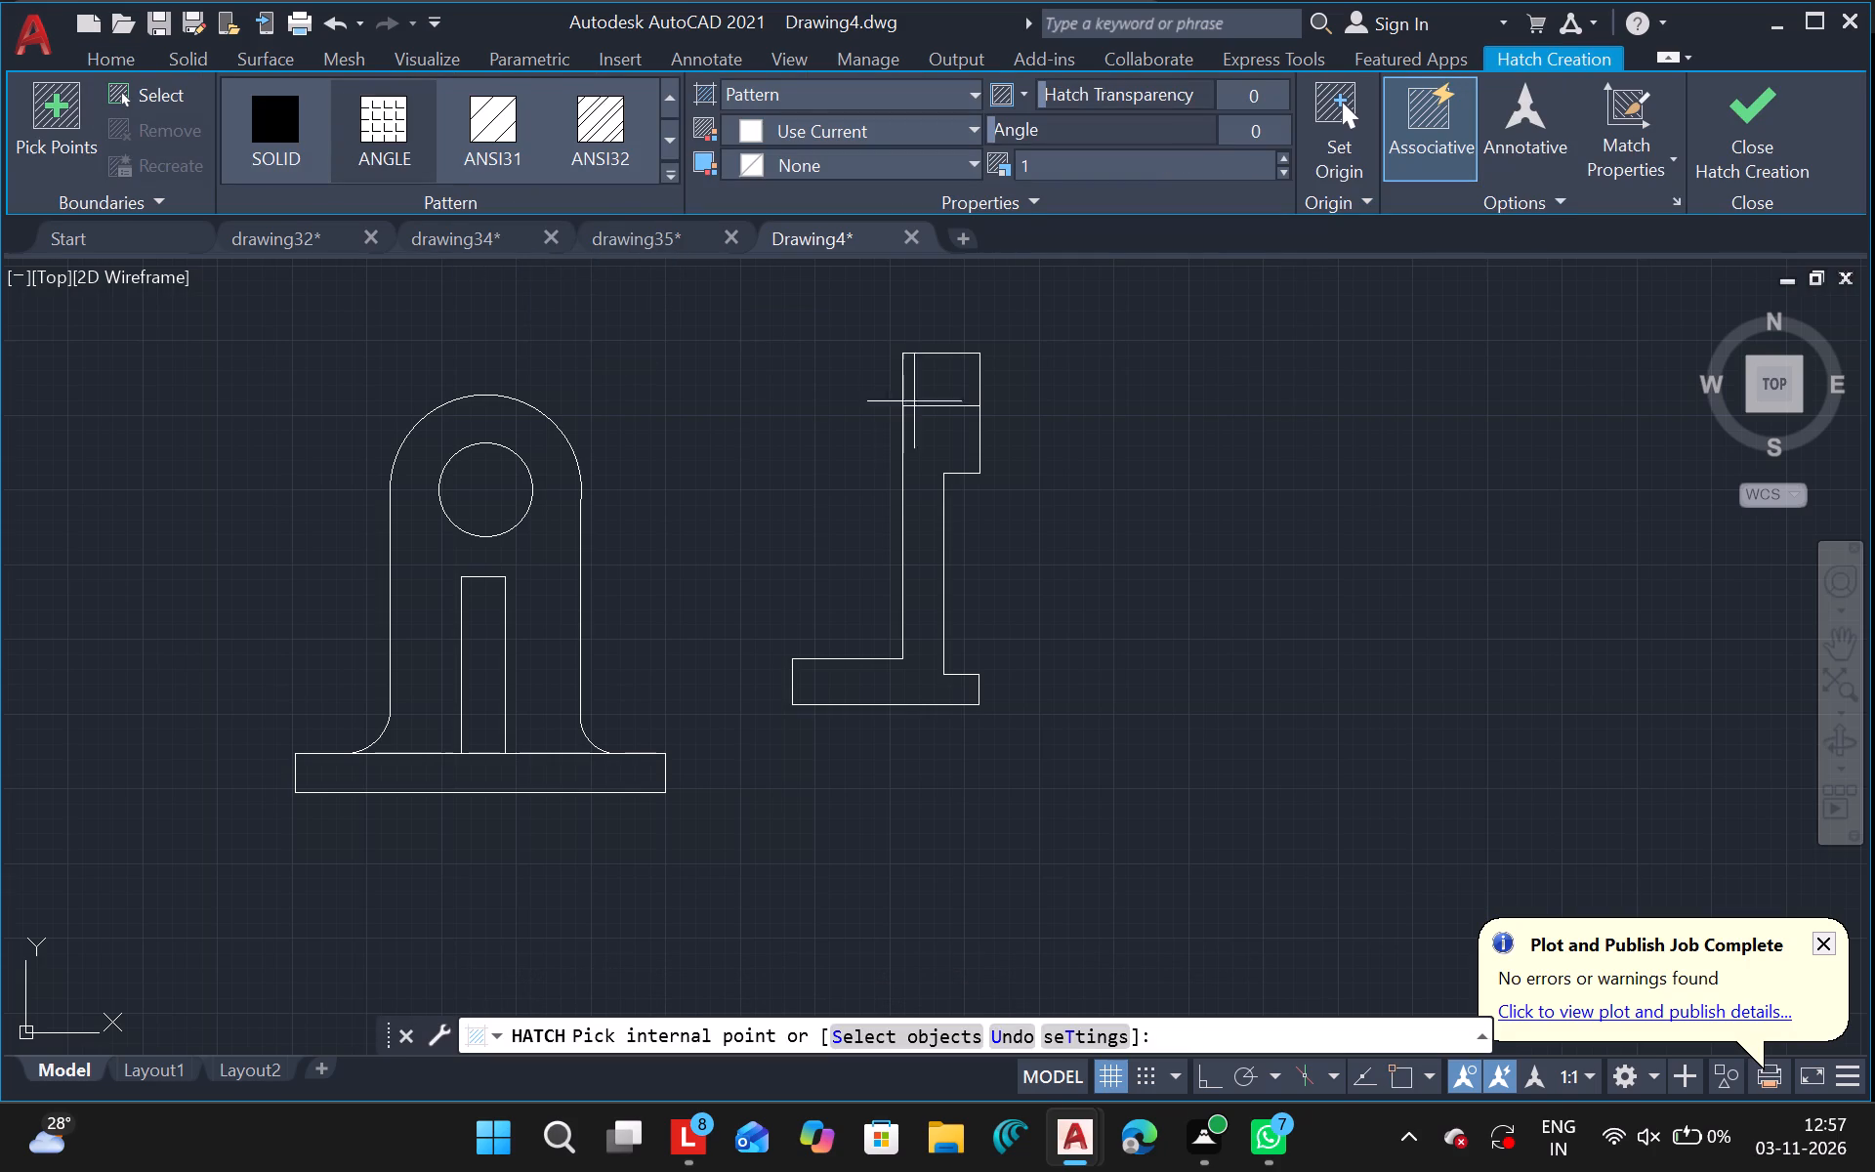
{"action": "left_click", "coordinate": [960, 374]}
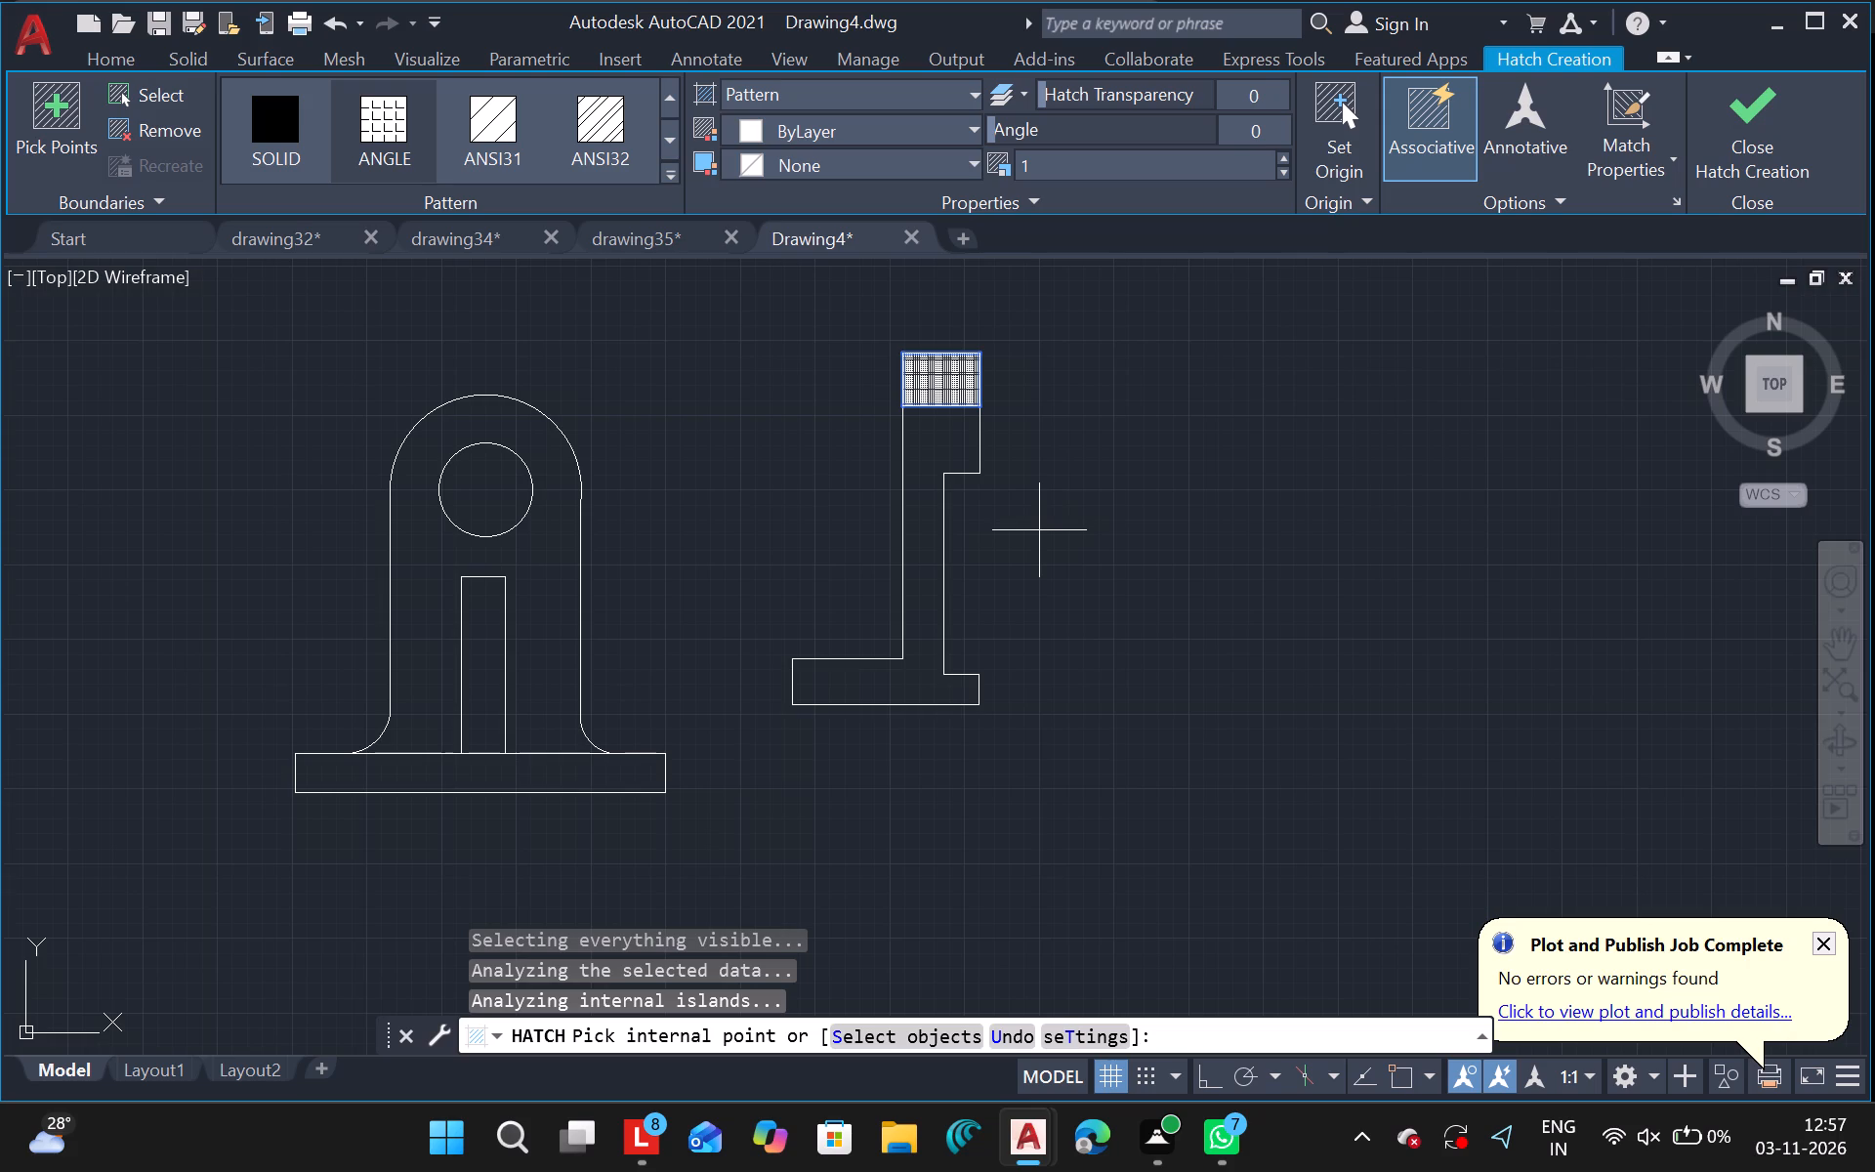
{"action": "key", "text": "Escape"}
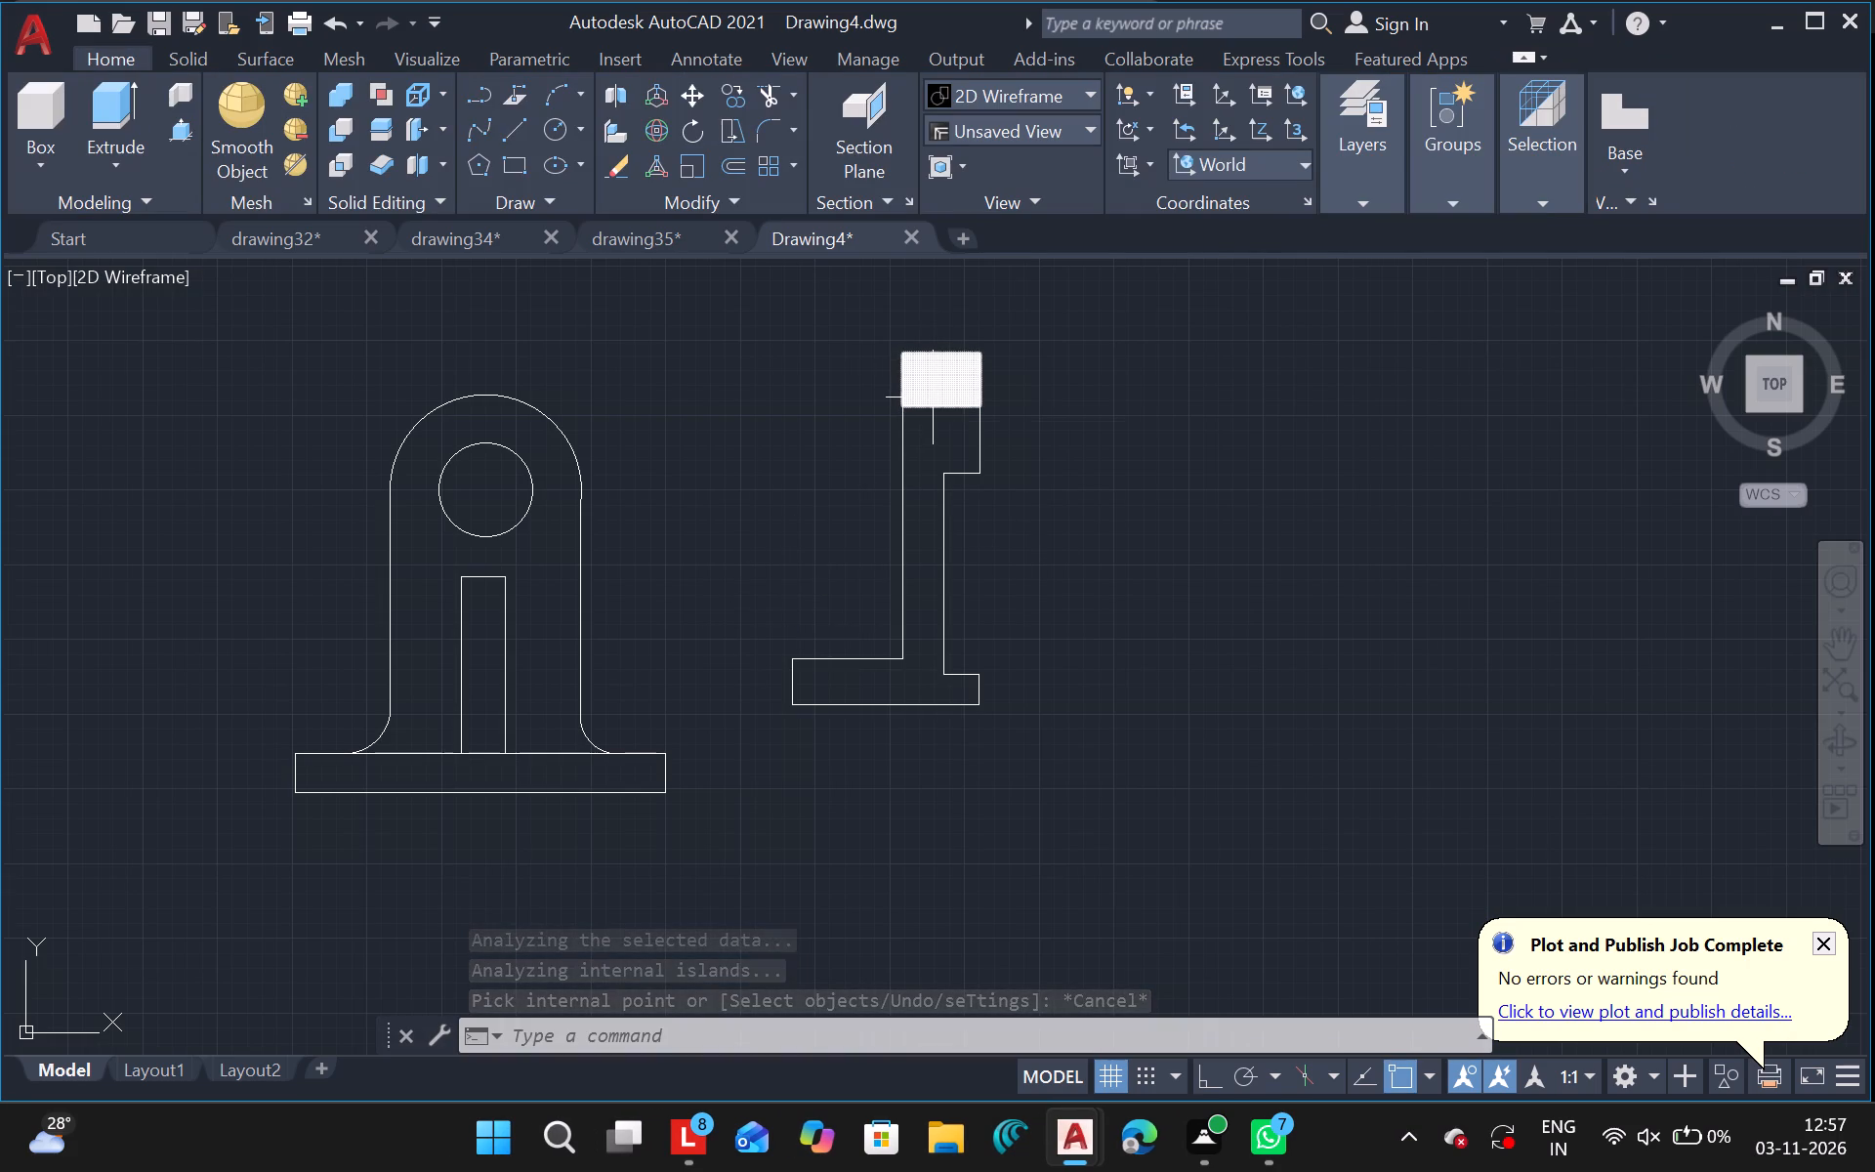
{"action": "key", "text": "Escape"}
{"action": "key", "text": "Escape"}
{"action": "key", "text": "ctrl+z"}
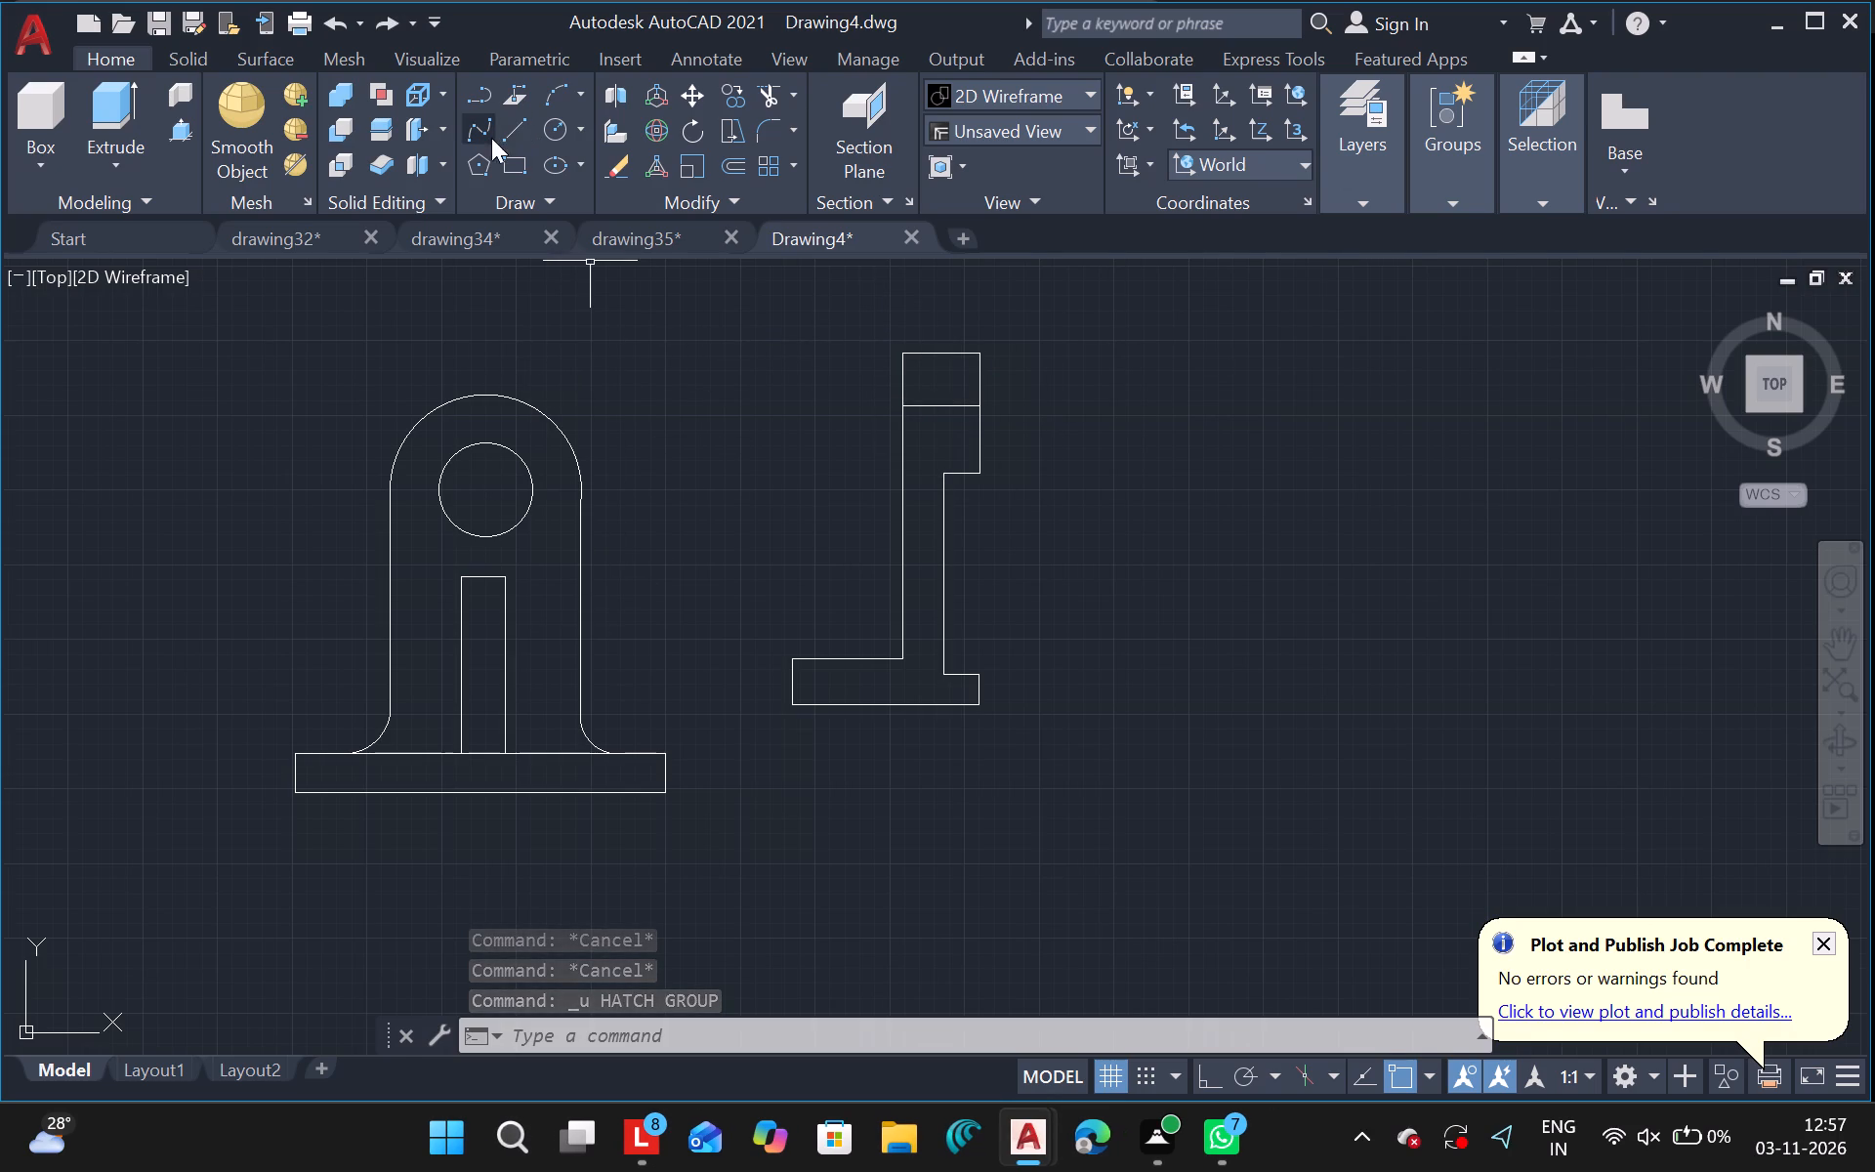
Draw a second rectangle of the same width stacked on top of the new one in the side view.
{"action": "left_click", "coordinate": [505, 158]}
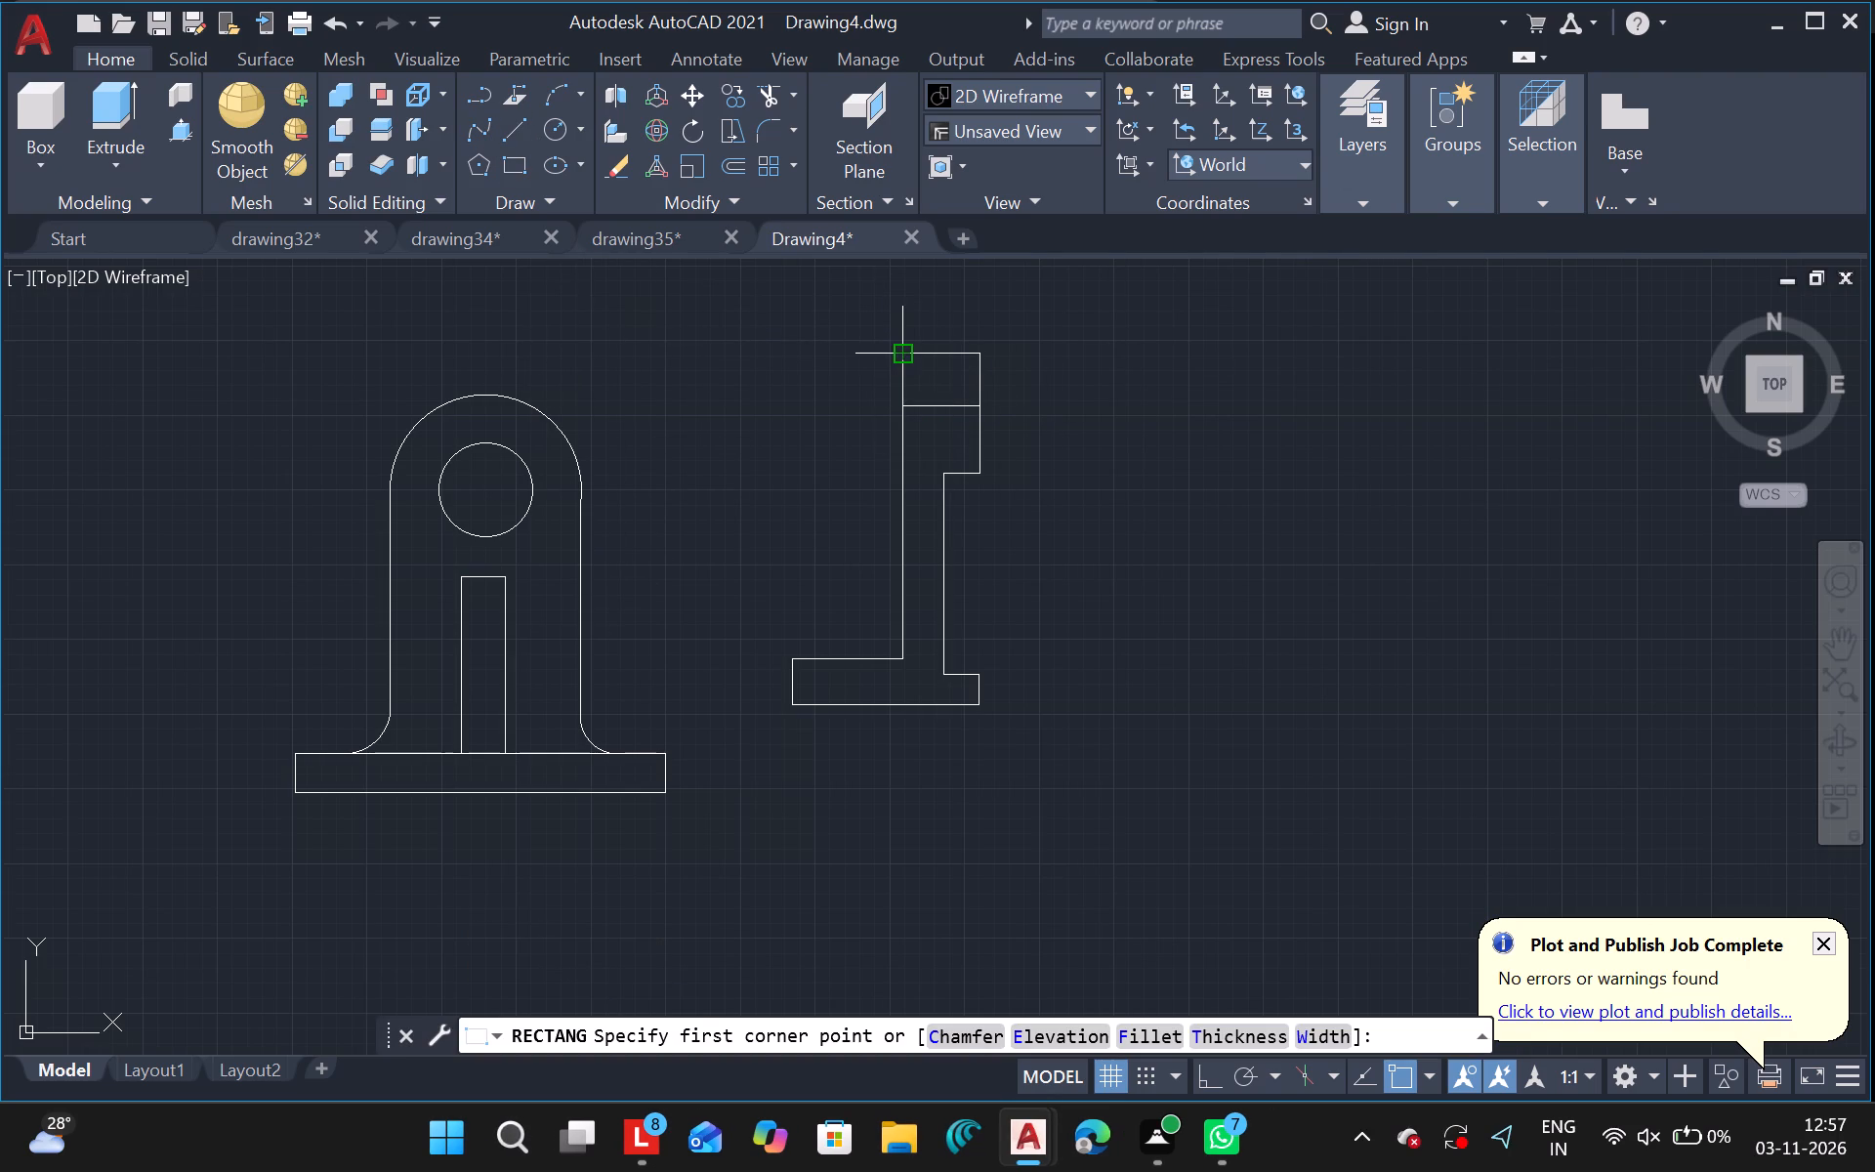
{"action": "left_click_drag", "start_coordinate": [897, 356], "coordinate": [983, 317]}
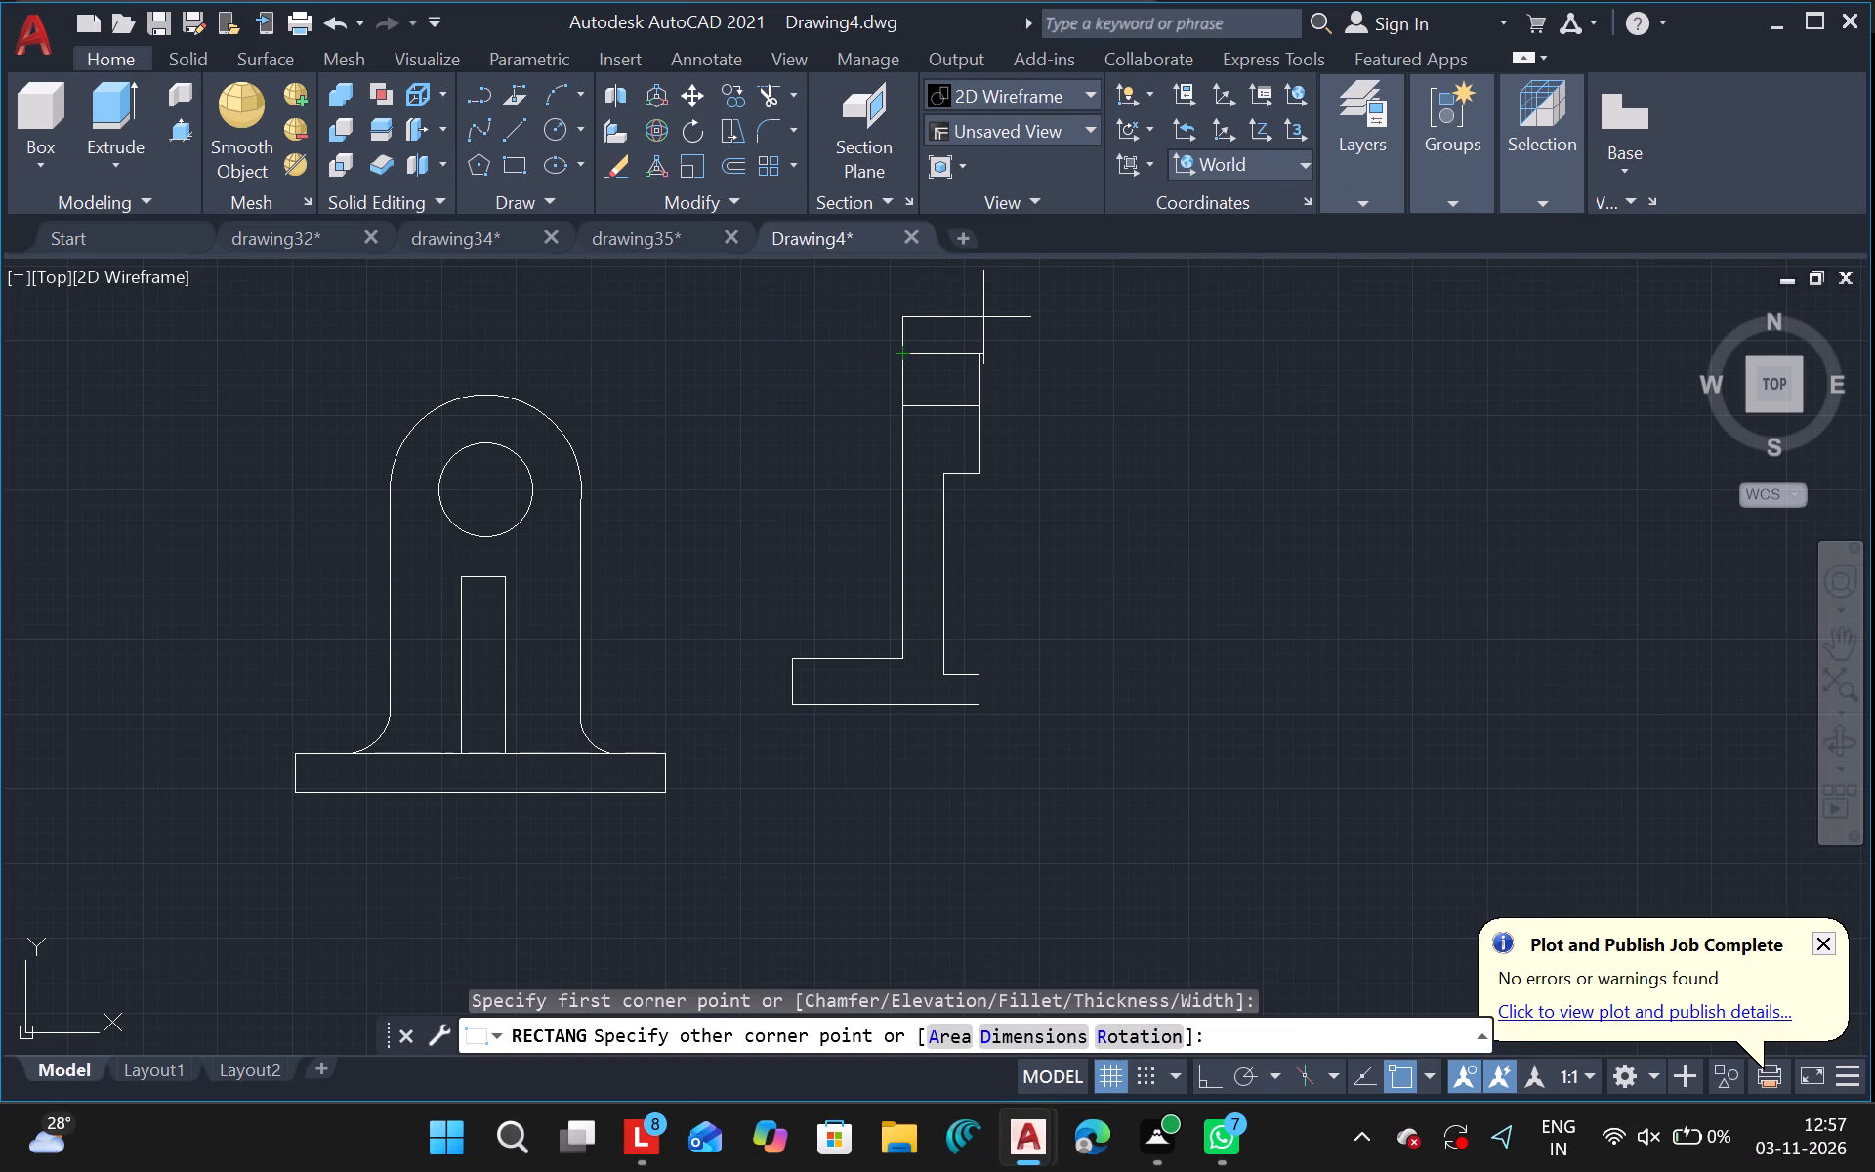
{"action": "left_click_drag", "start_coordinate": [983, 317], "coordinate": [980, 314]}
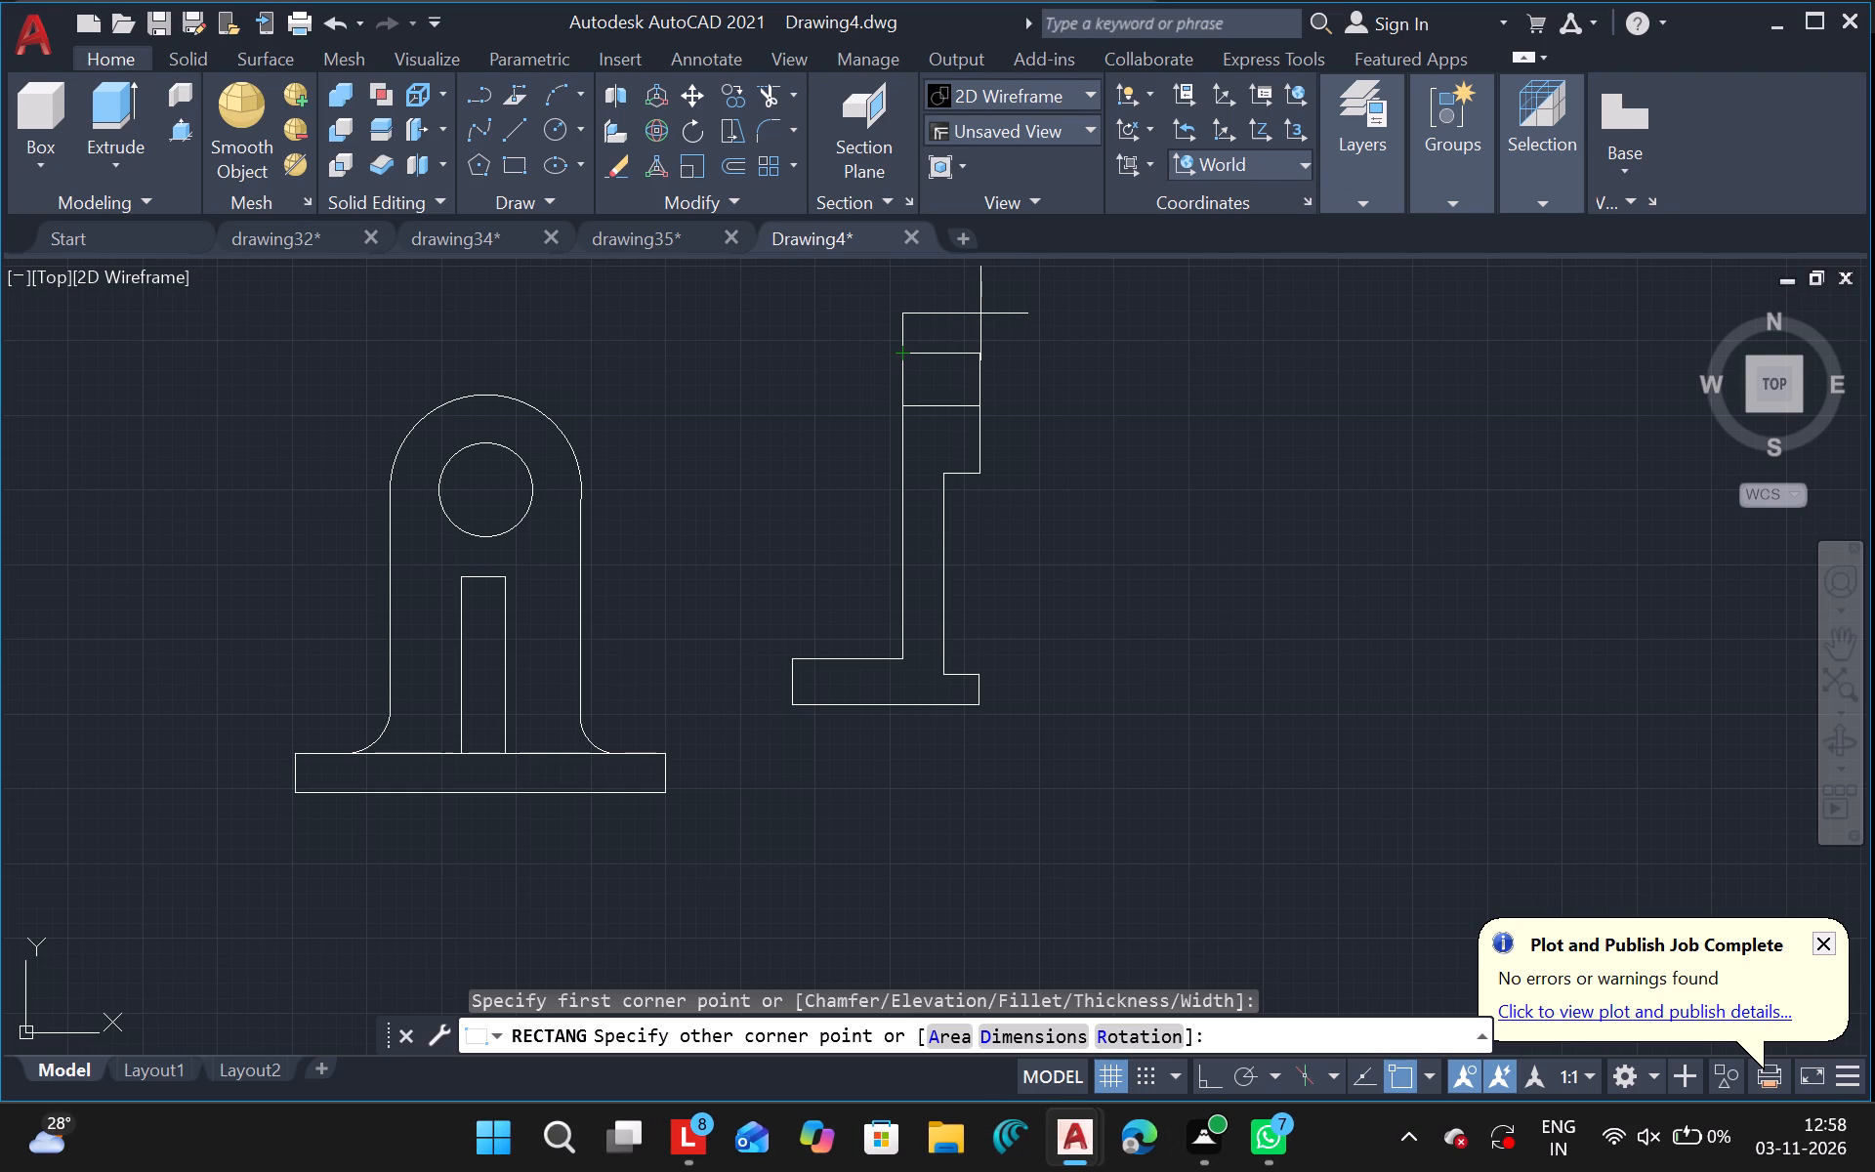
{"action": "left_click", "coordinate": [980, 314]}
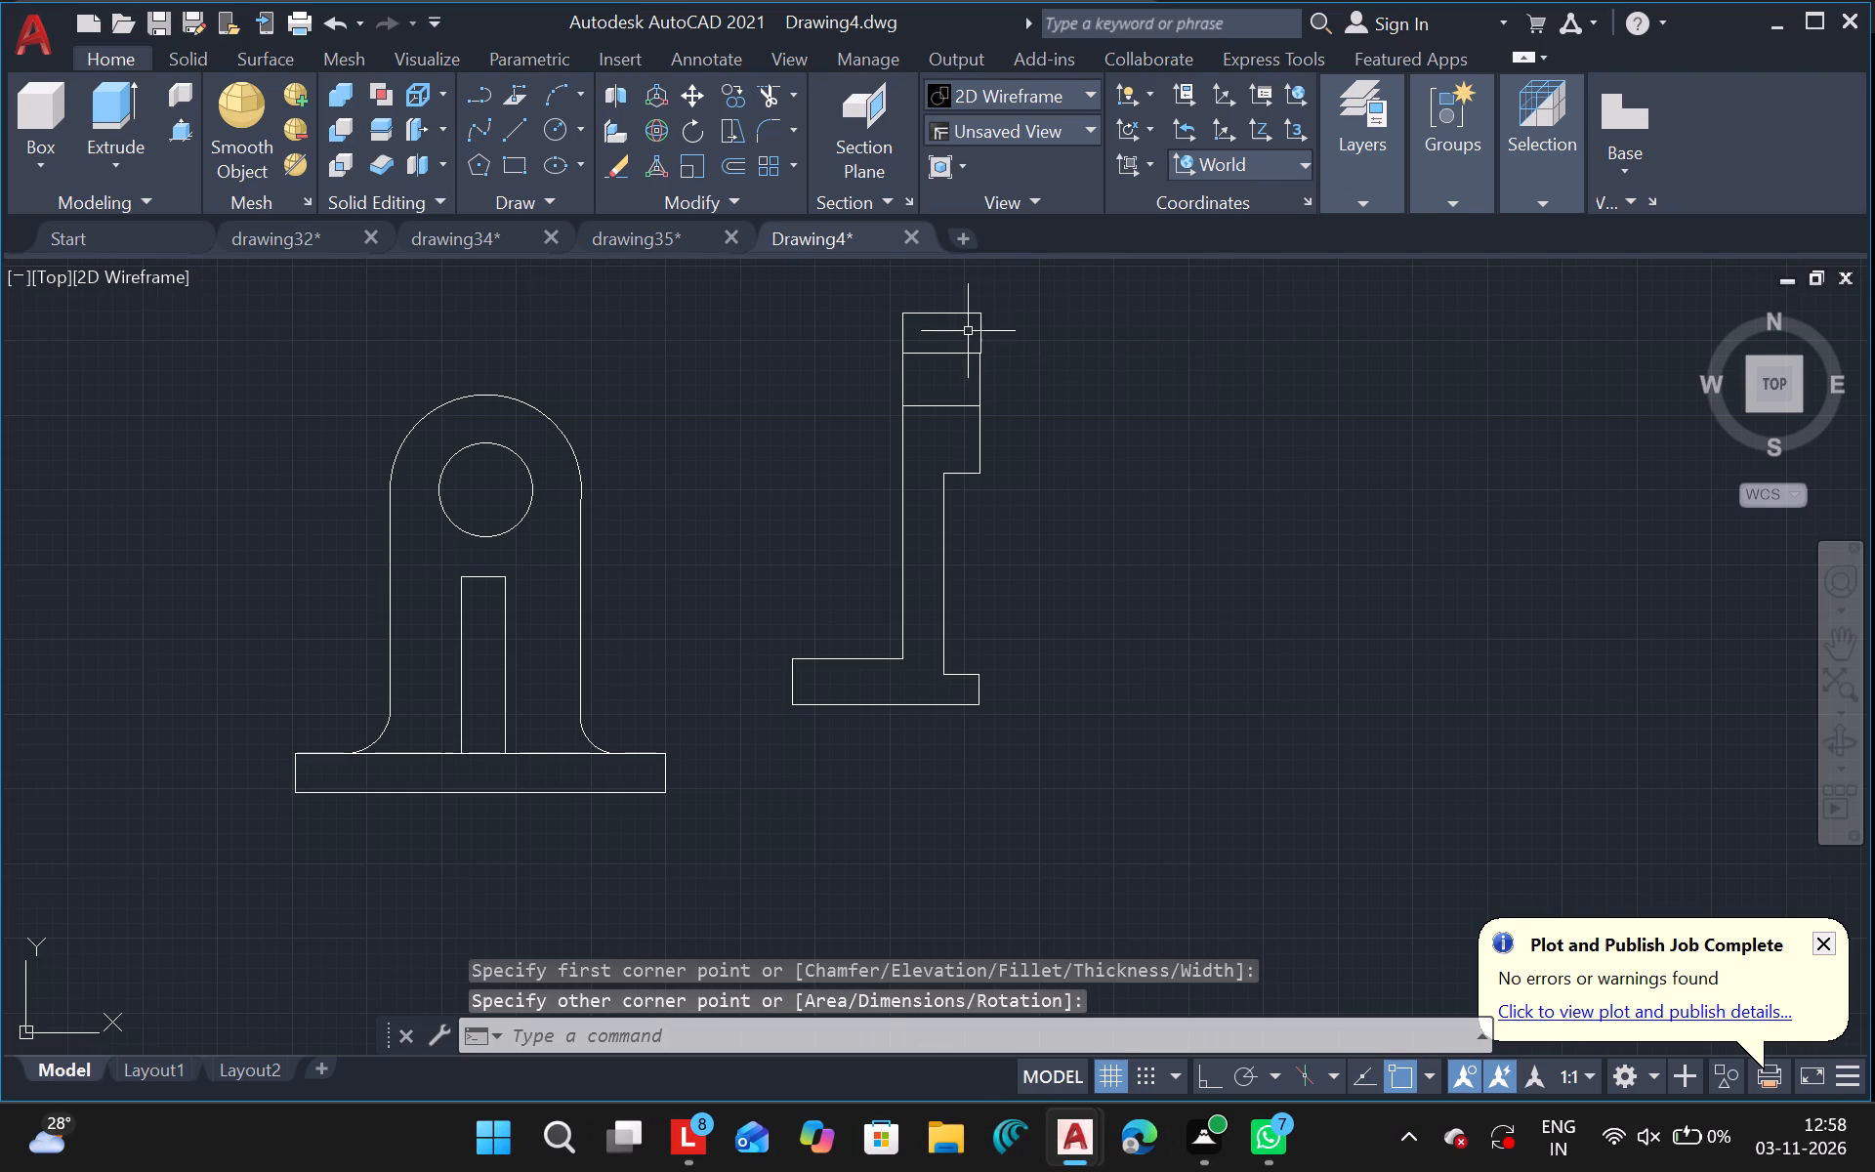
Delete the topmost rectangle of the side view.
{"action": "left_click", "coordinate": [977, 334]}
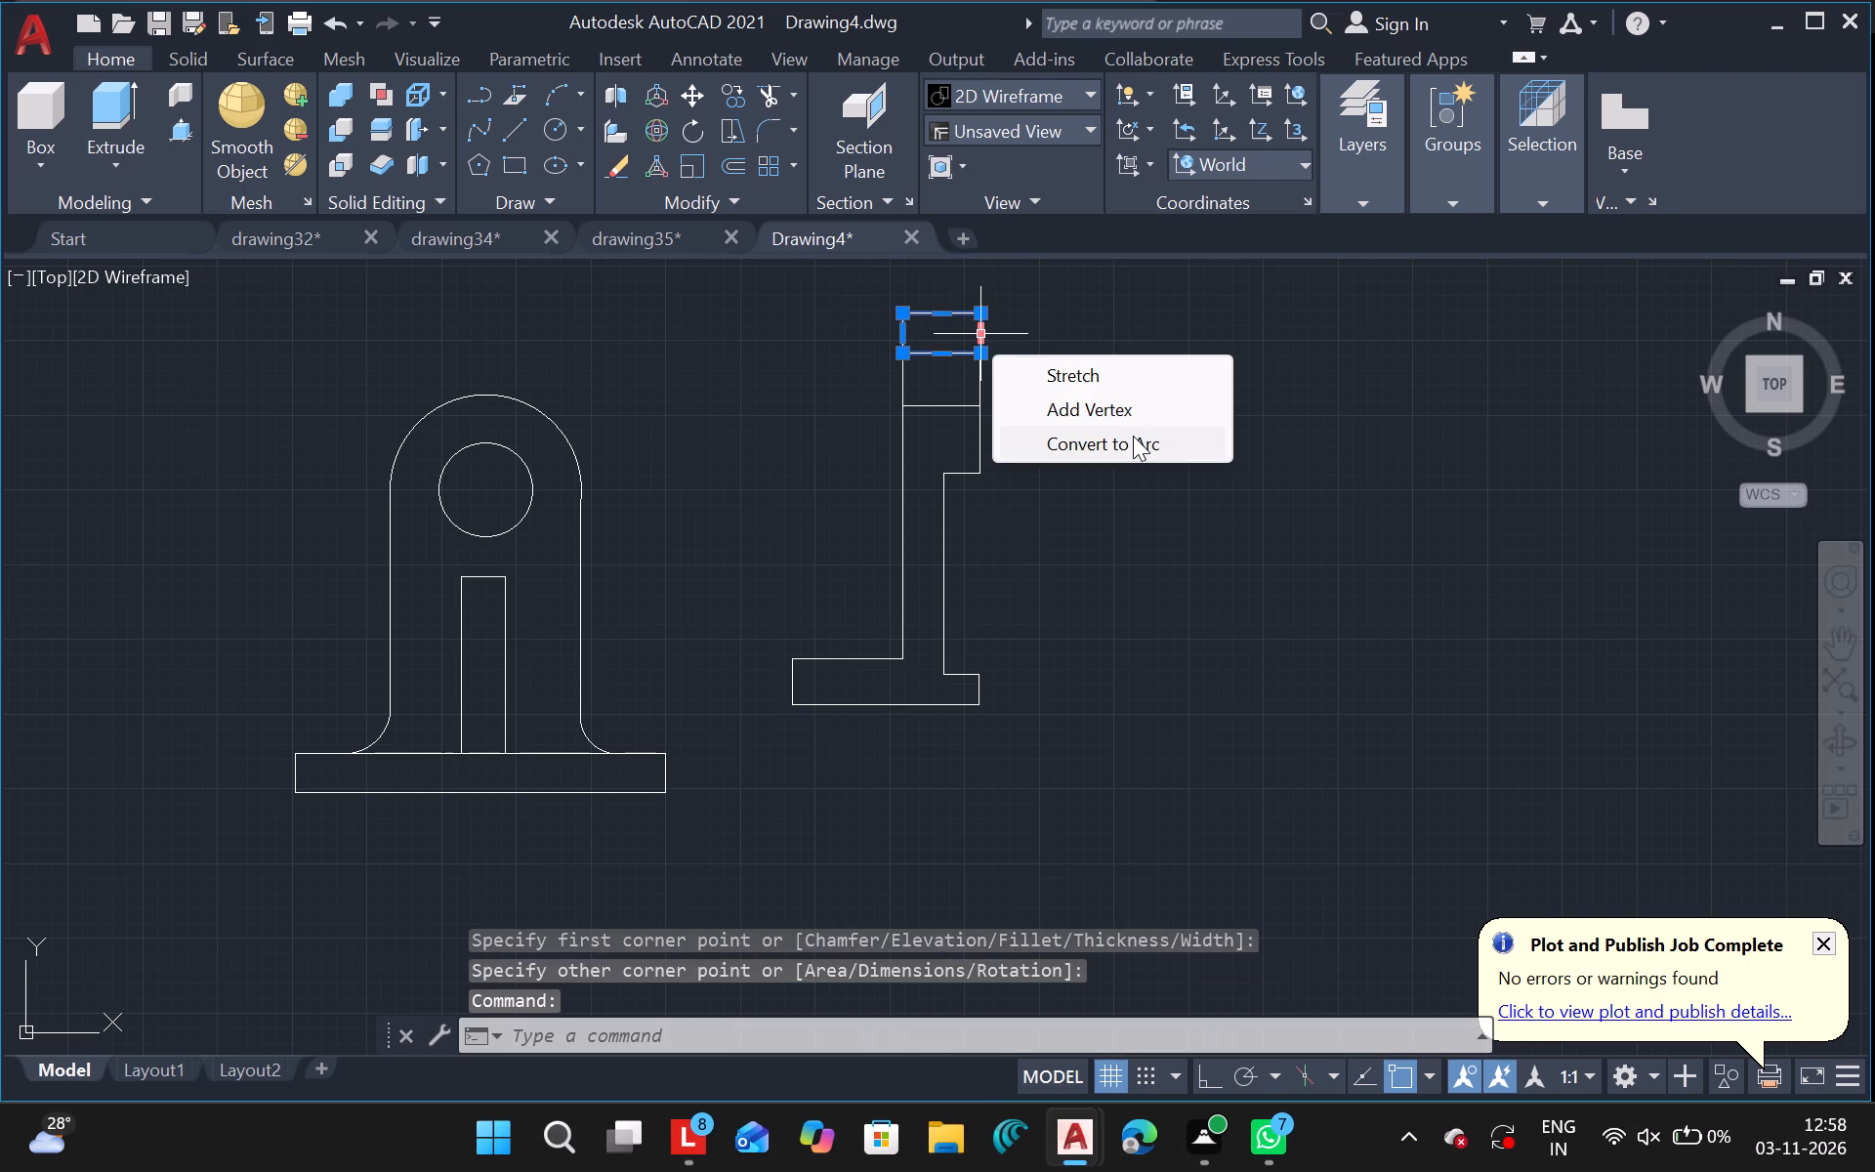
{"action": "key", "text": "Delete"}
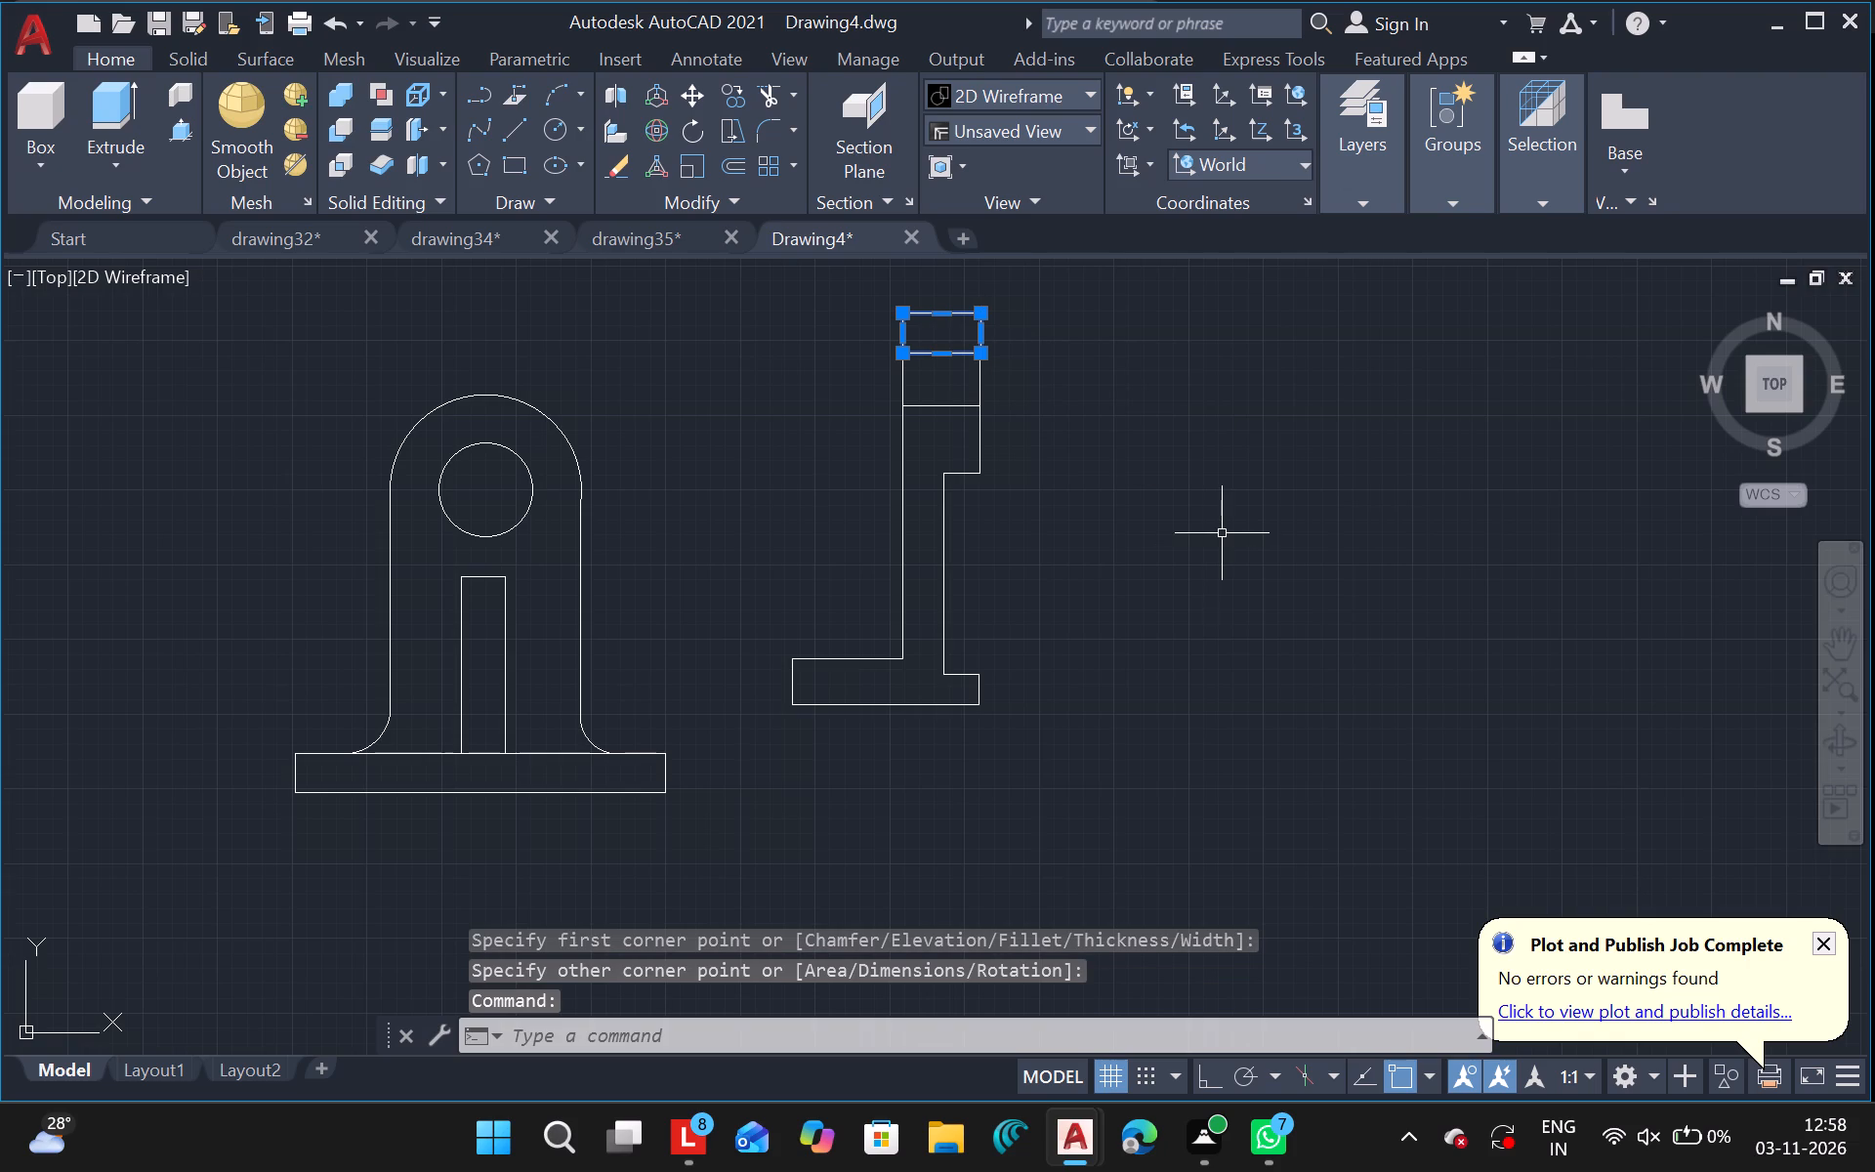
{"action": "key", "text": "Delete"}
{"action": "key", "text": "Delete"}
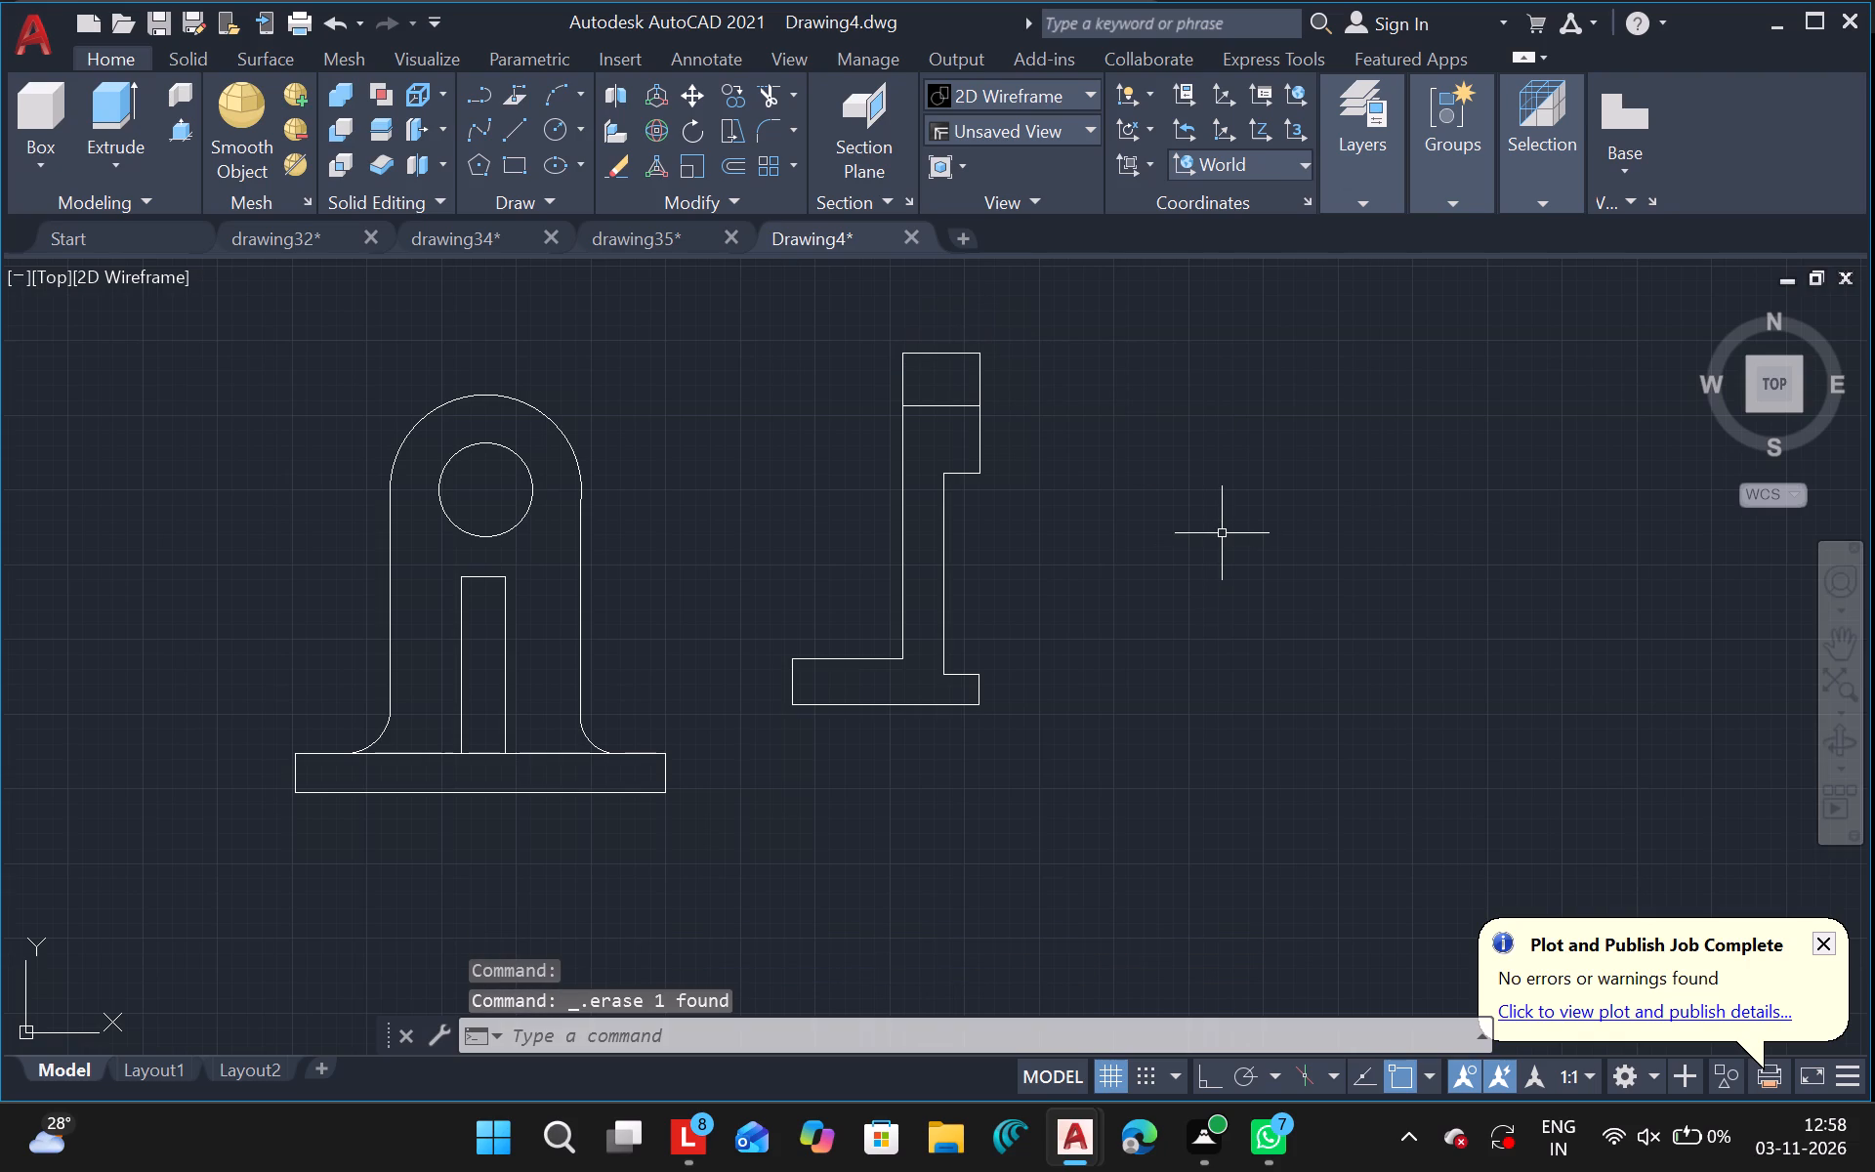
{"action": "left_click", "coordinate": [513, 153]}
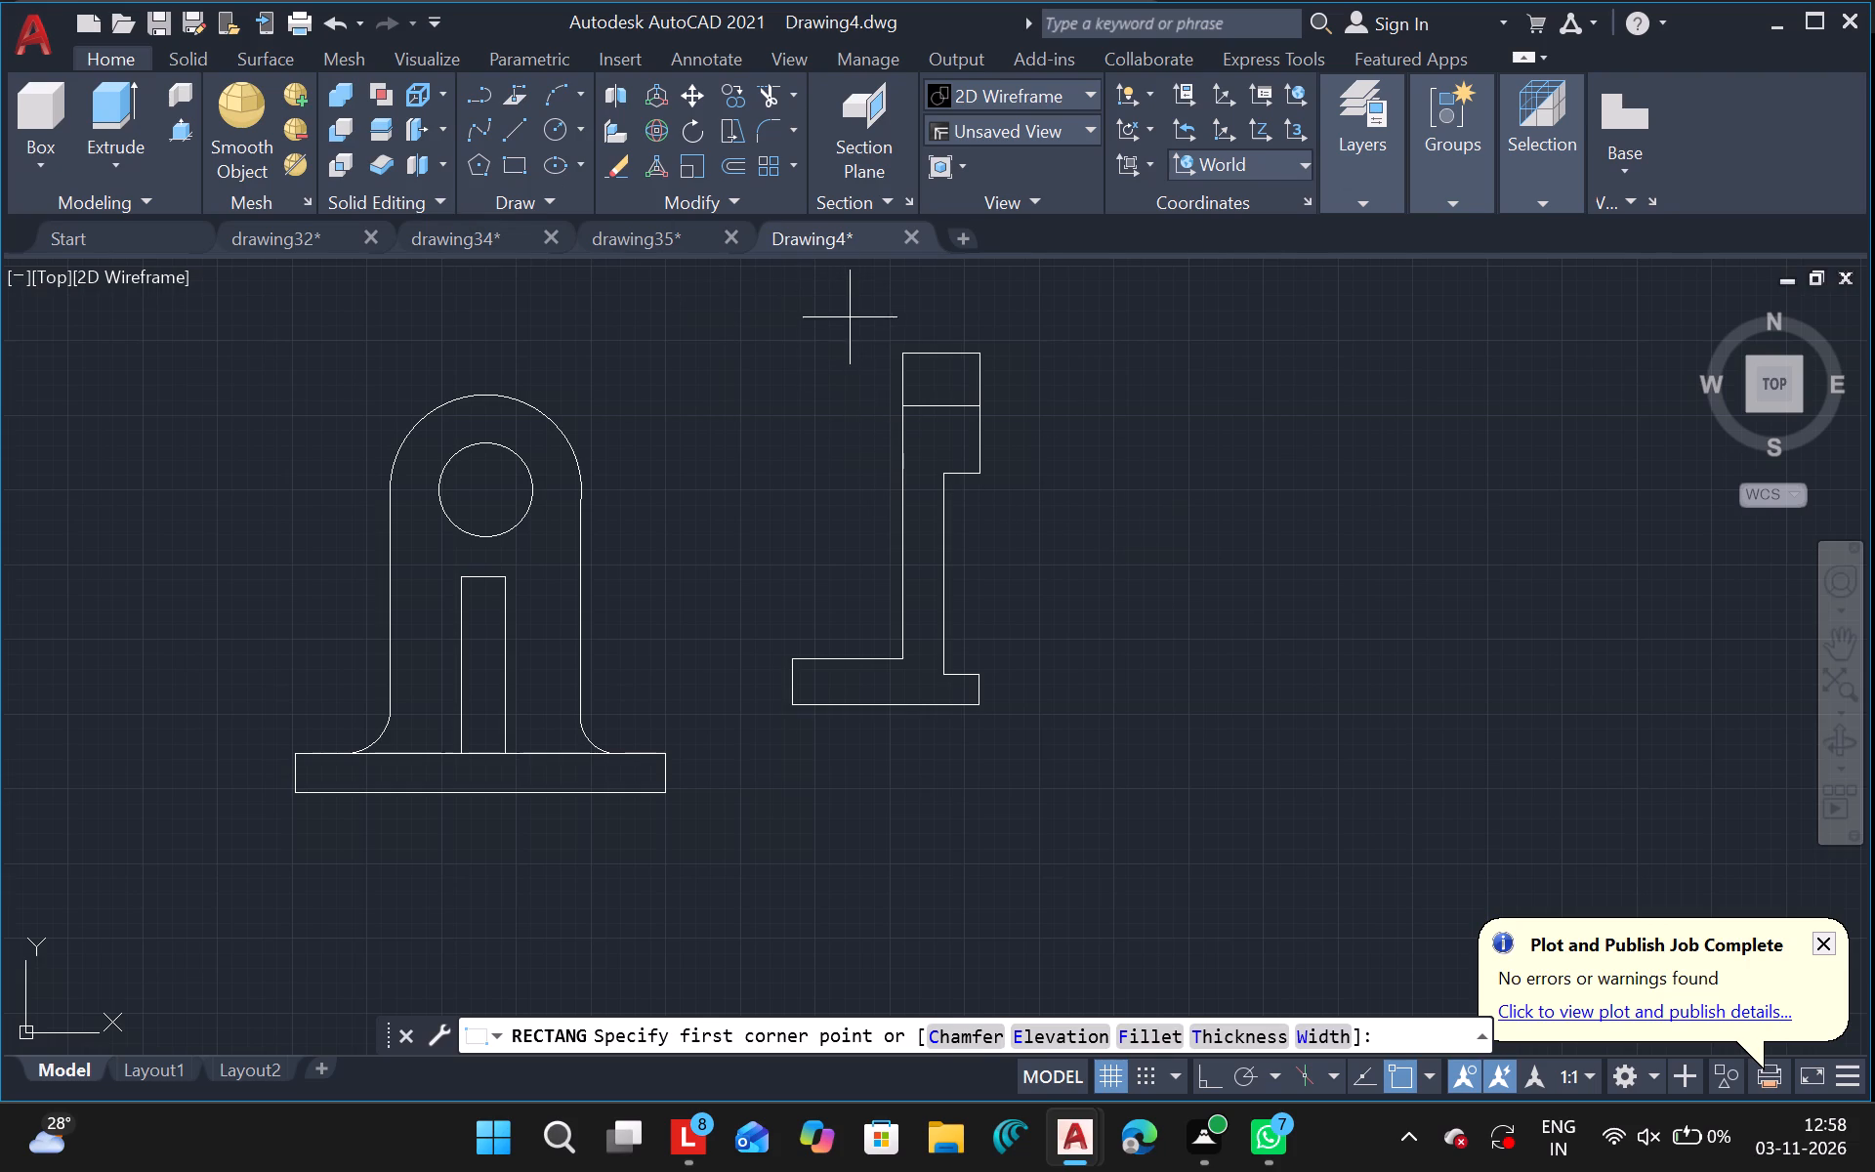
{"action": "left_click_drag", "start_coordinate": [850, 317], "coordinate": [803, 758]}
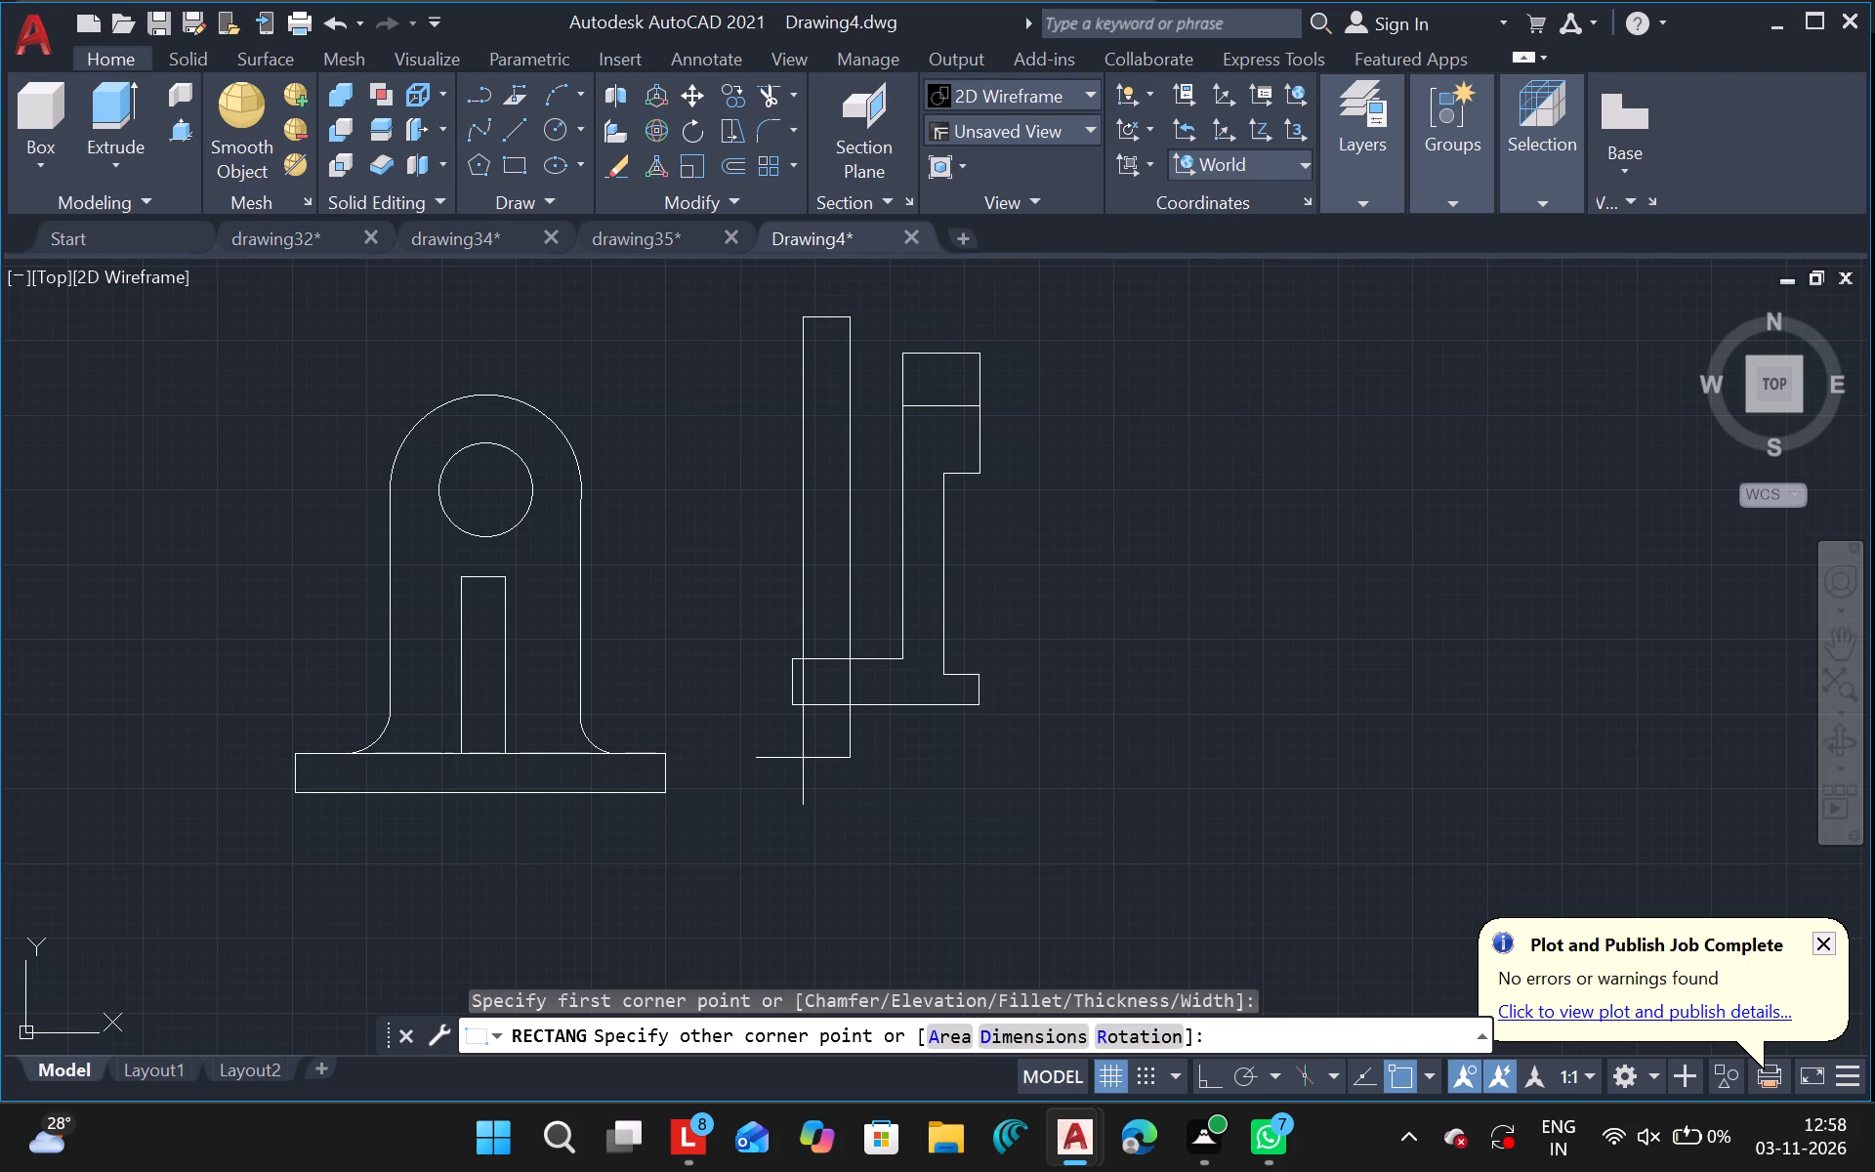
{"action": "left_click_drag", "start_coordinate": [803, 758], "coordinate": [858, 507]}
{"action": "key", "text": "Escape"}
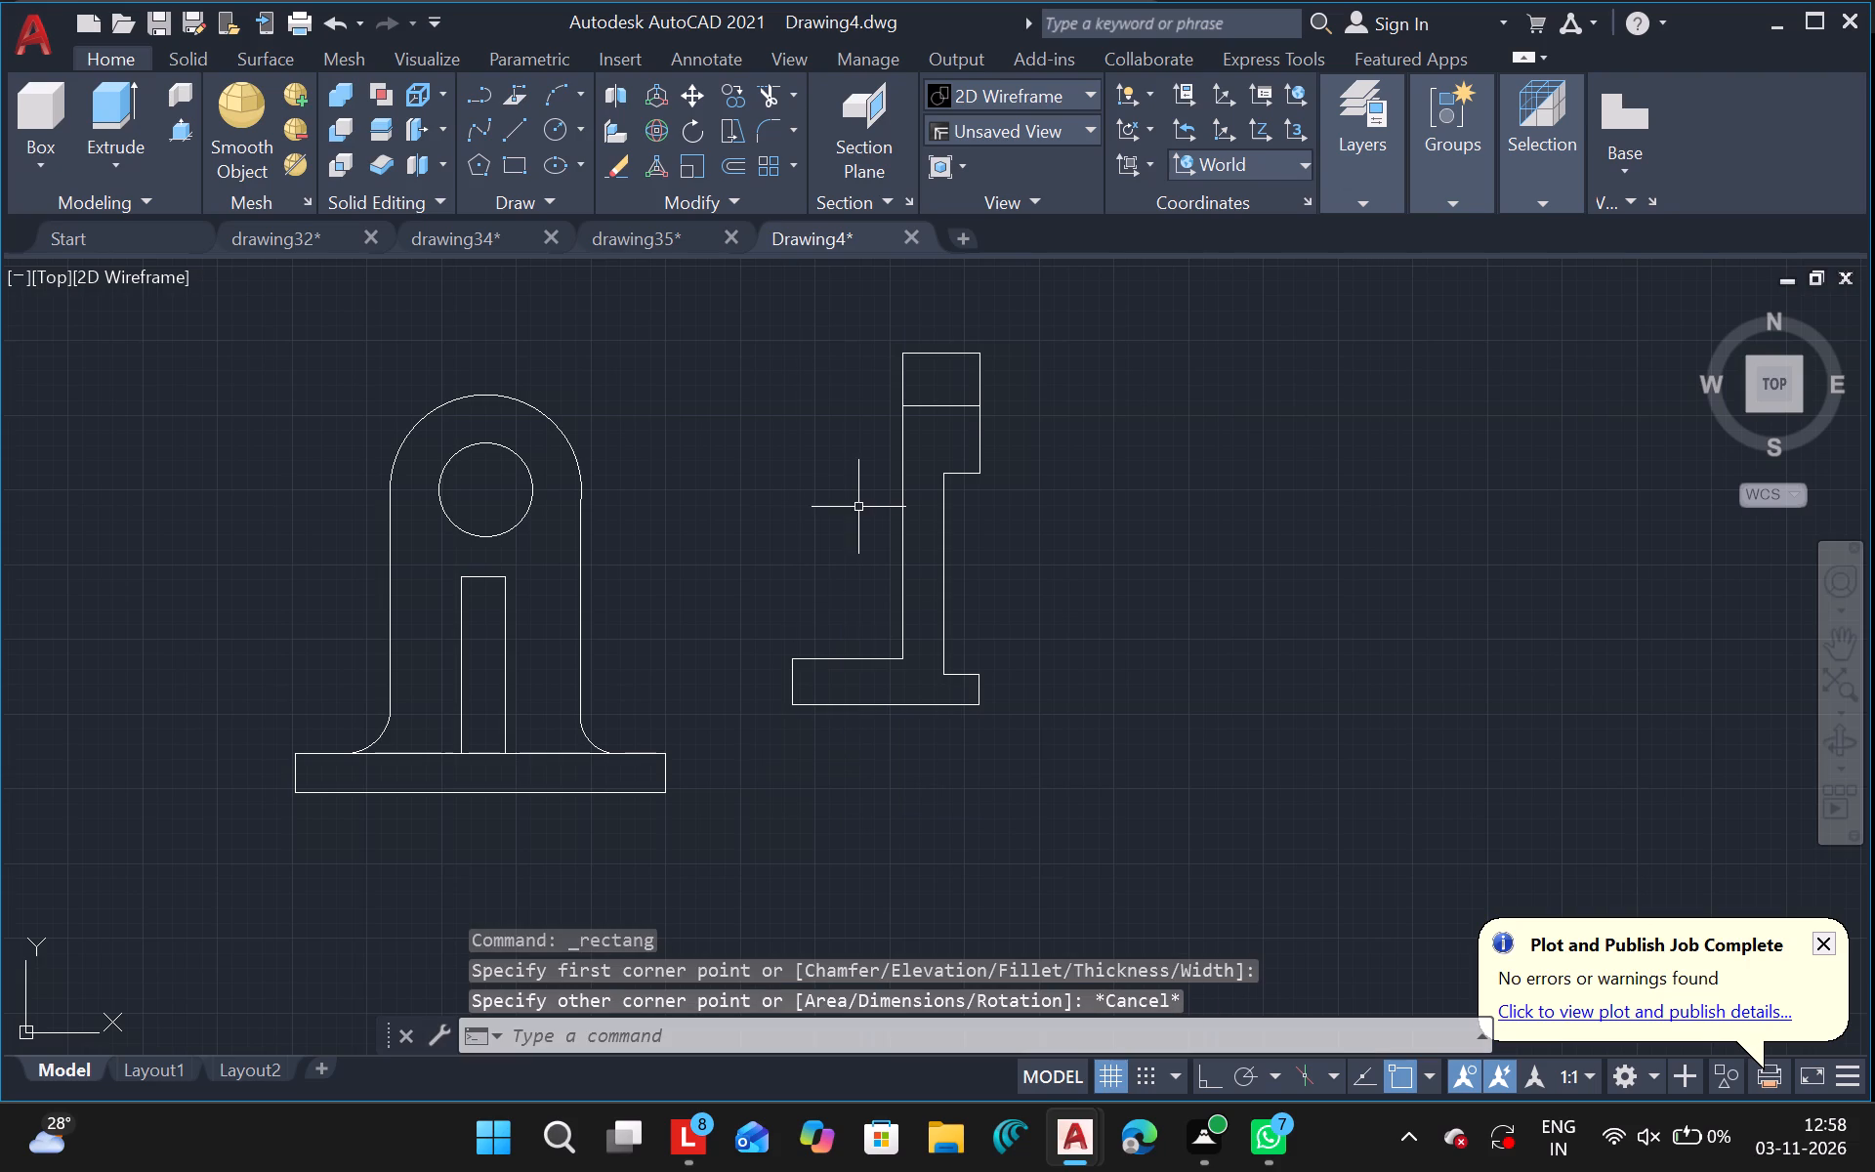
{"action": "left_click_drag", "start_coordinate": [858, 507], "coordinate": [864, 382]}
Draw a shallow rectangle on top of the side view's stack, from its top-left corner and matching its width.
{"action": "left_click", "coordinate": [507, 156]}
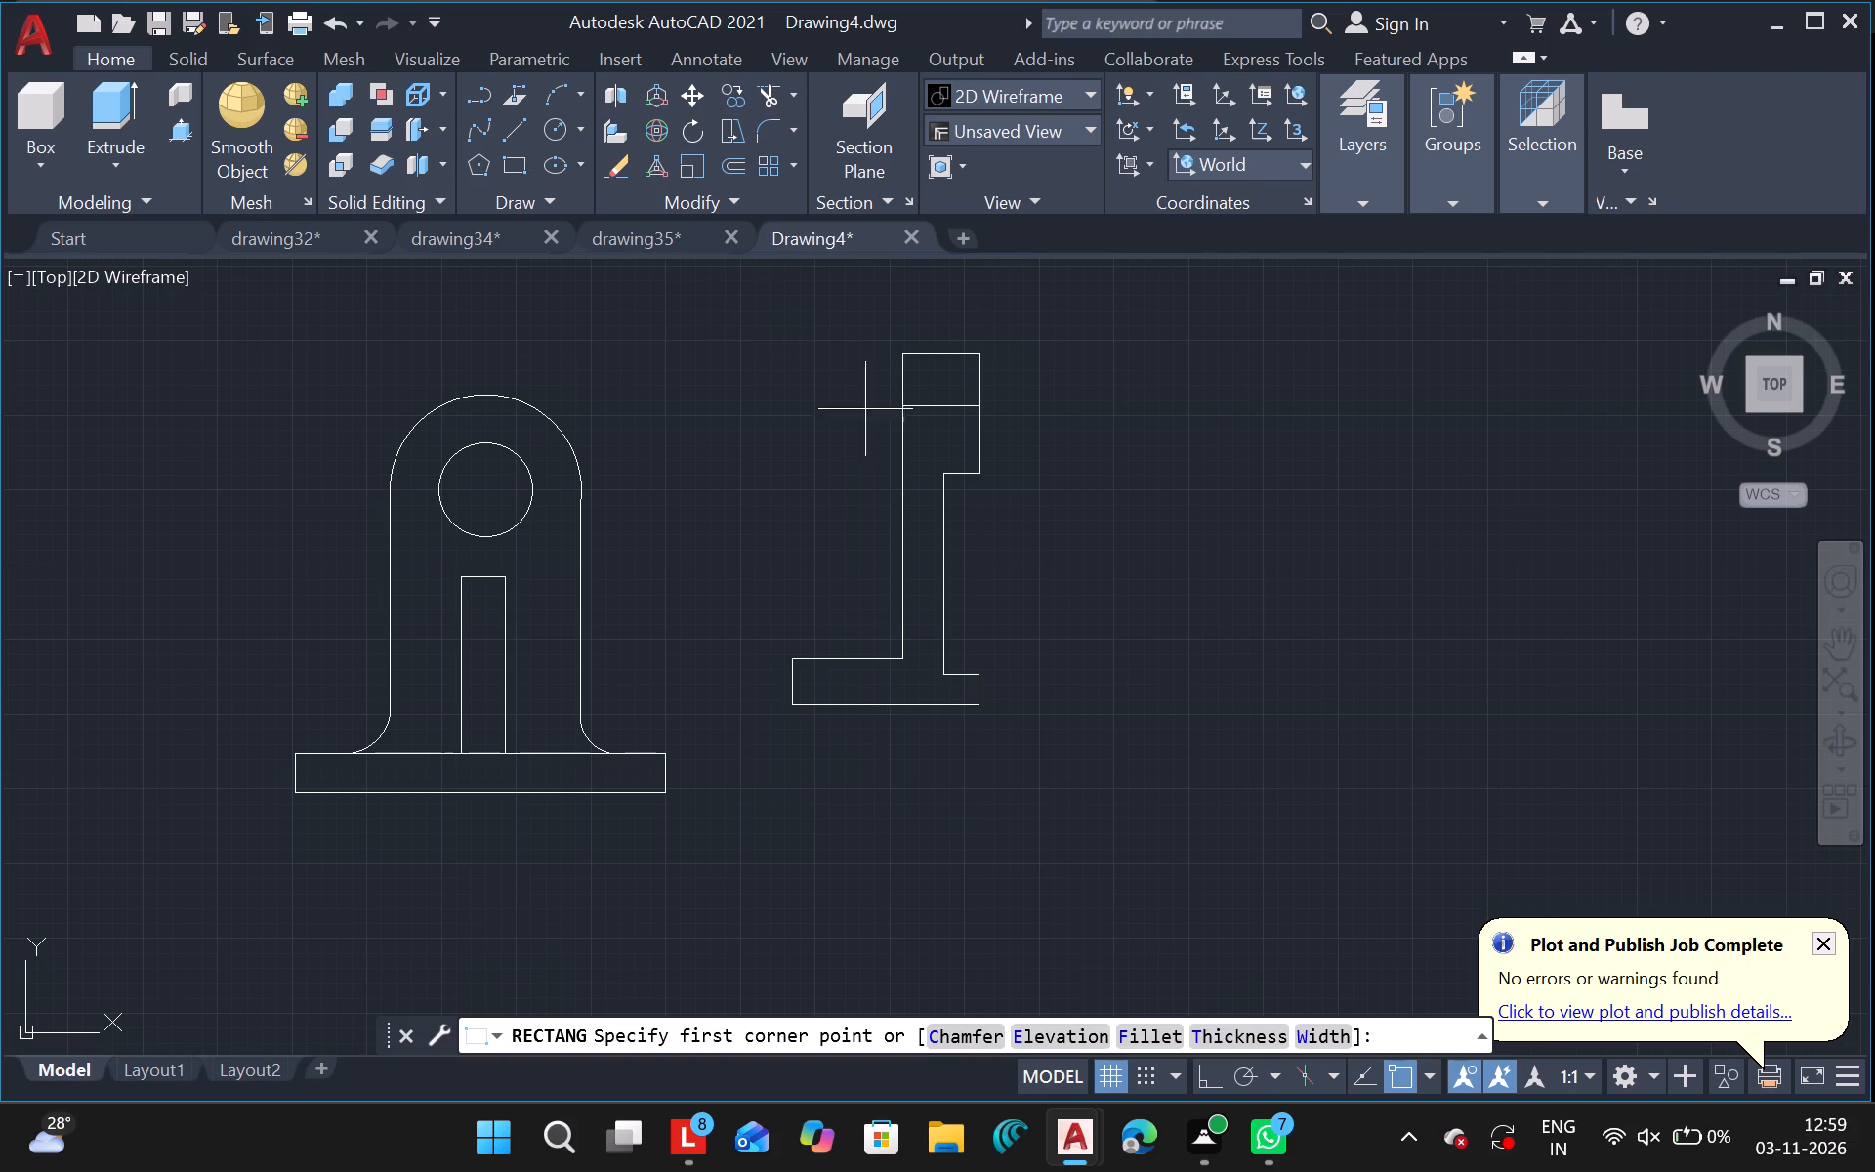
{"action": "left_click_drag", "start_coordinate": [907, 349], "coordinate": [964, 320]}
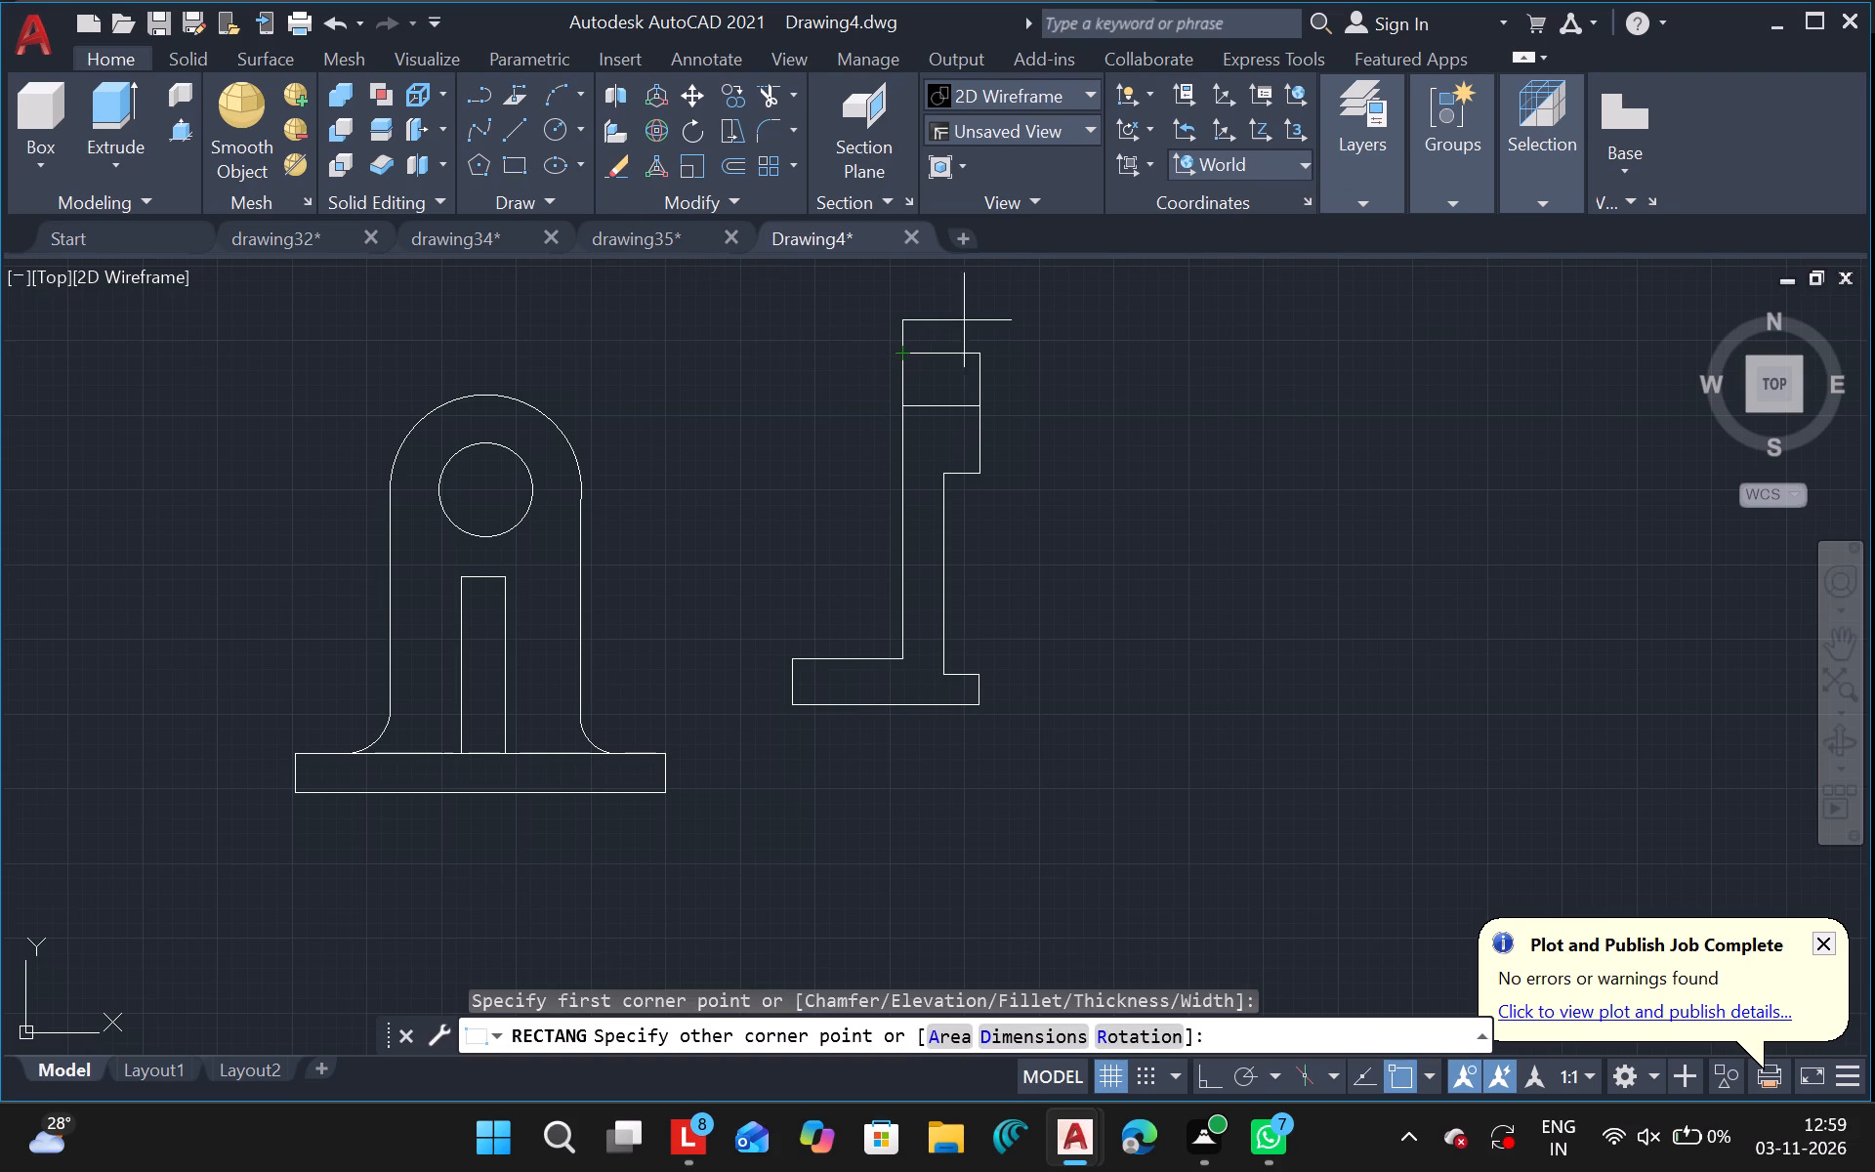
{"action": "left_click_drag", "start_coordinate": [964, 320], "coordinate": [979, 320]}
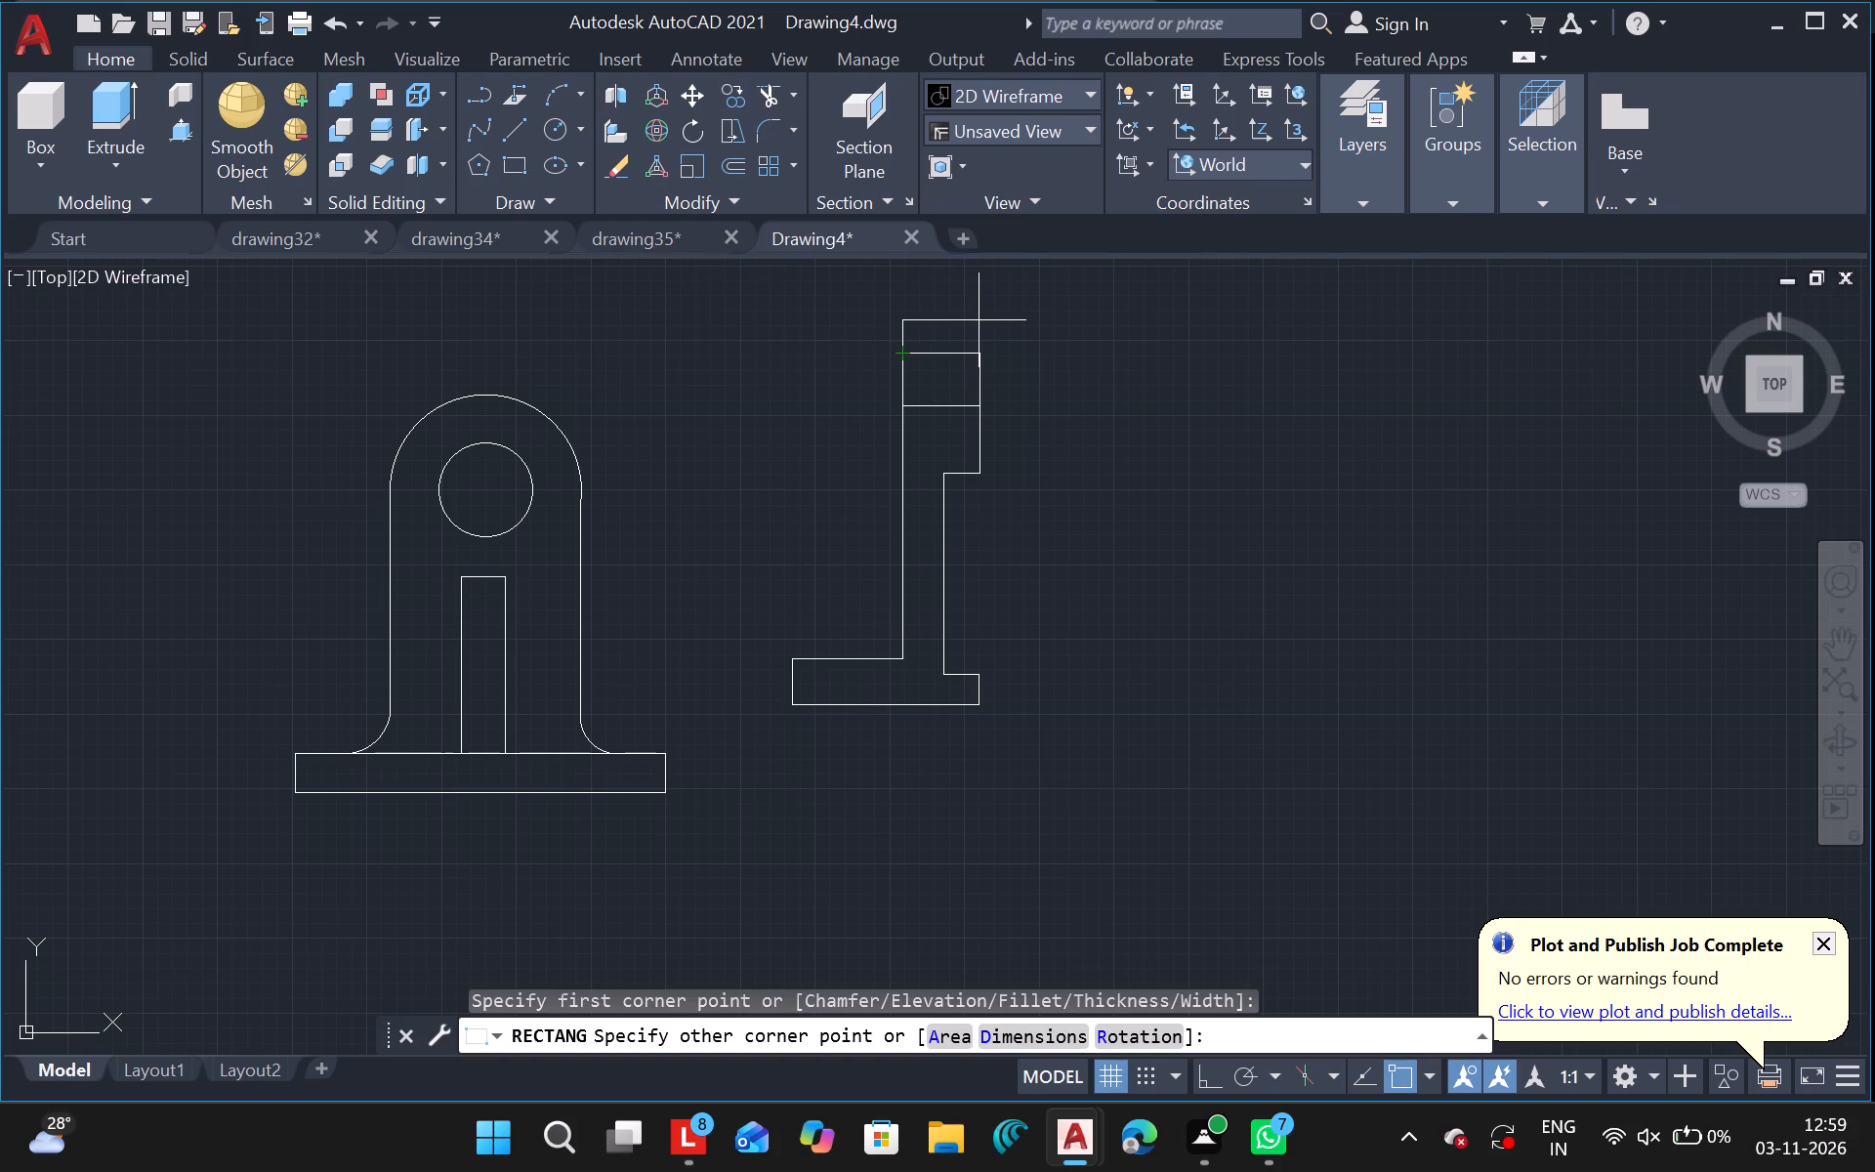
{"action": "left_click_drag", "start_coordinate": [979, 320], "coordinate": [979, 319]}
{"action": "left_click", "coordinate": [979, 319]}
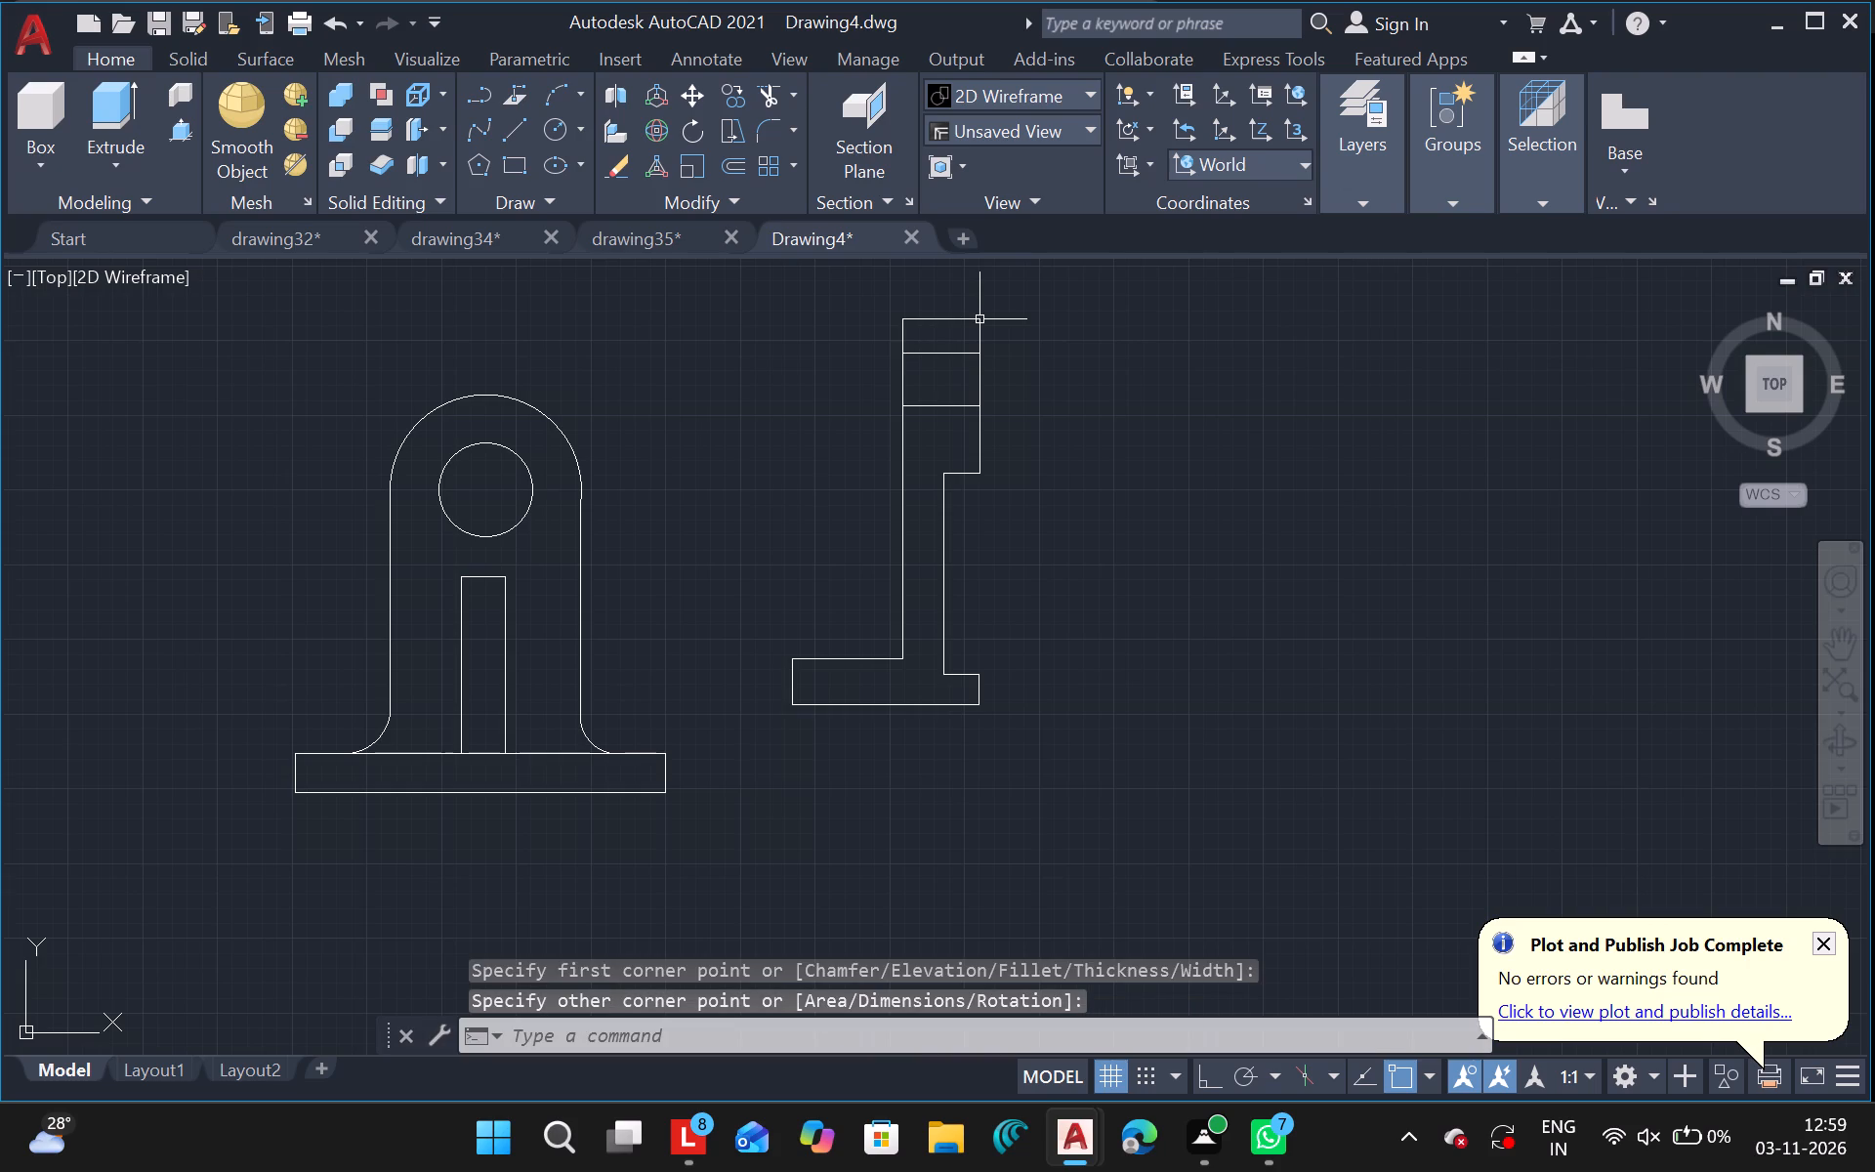
{"action": "key", "text": "Escape"}
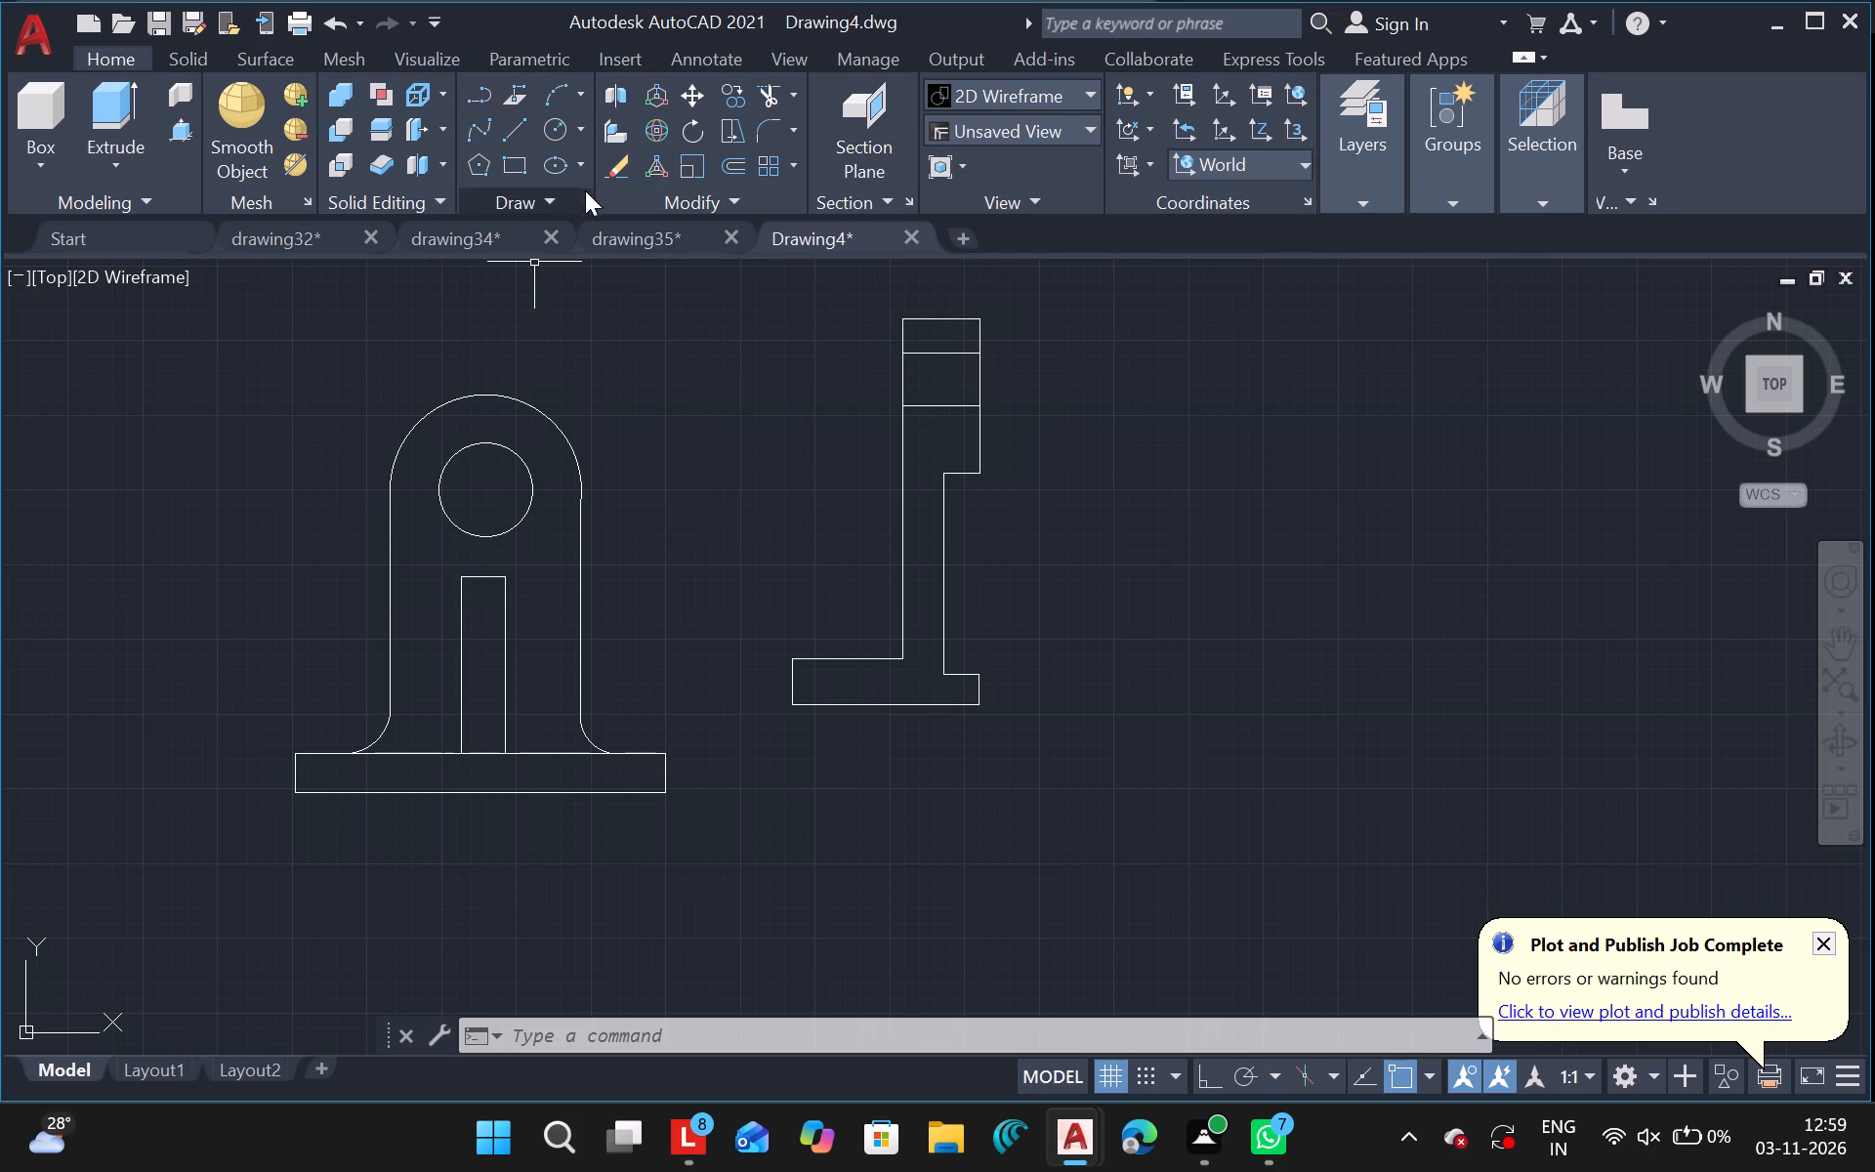
Hatch the side view's lower outline and topmost rectangle with ANSI32 at scale 1, leaving the rectangle between them empty.
{"action": "left_click", "coordinate": [534, 198]}
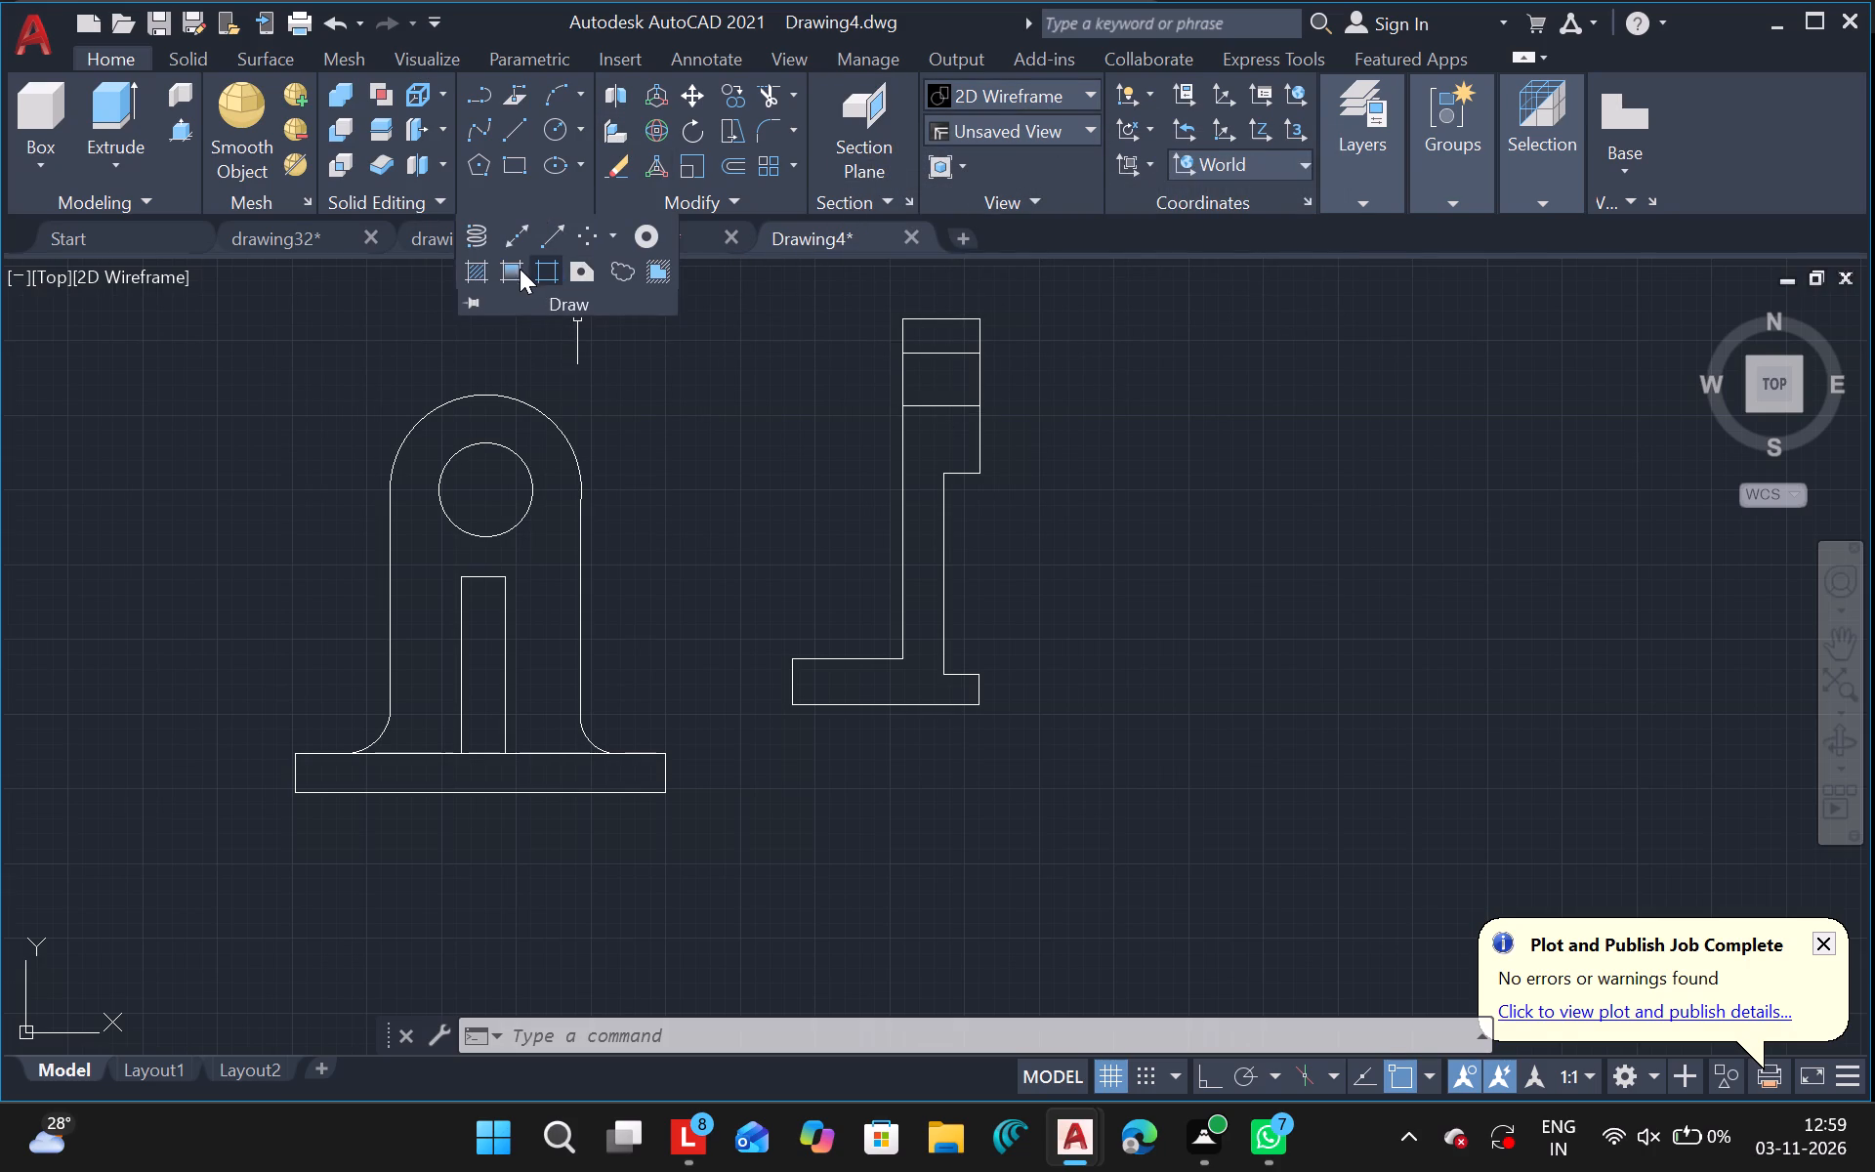
{"action": "left_click", "coordinate": [485, 271]}
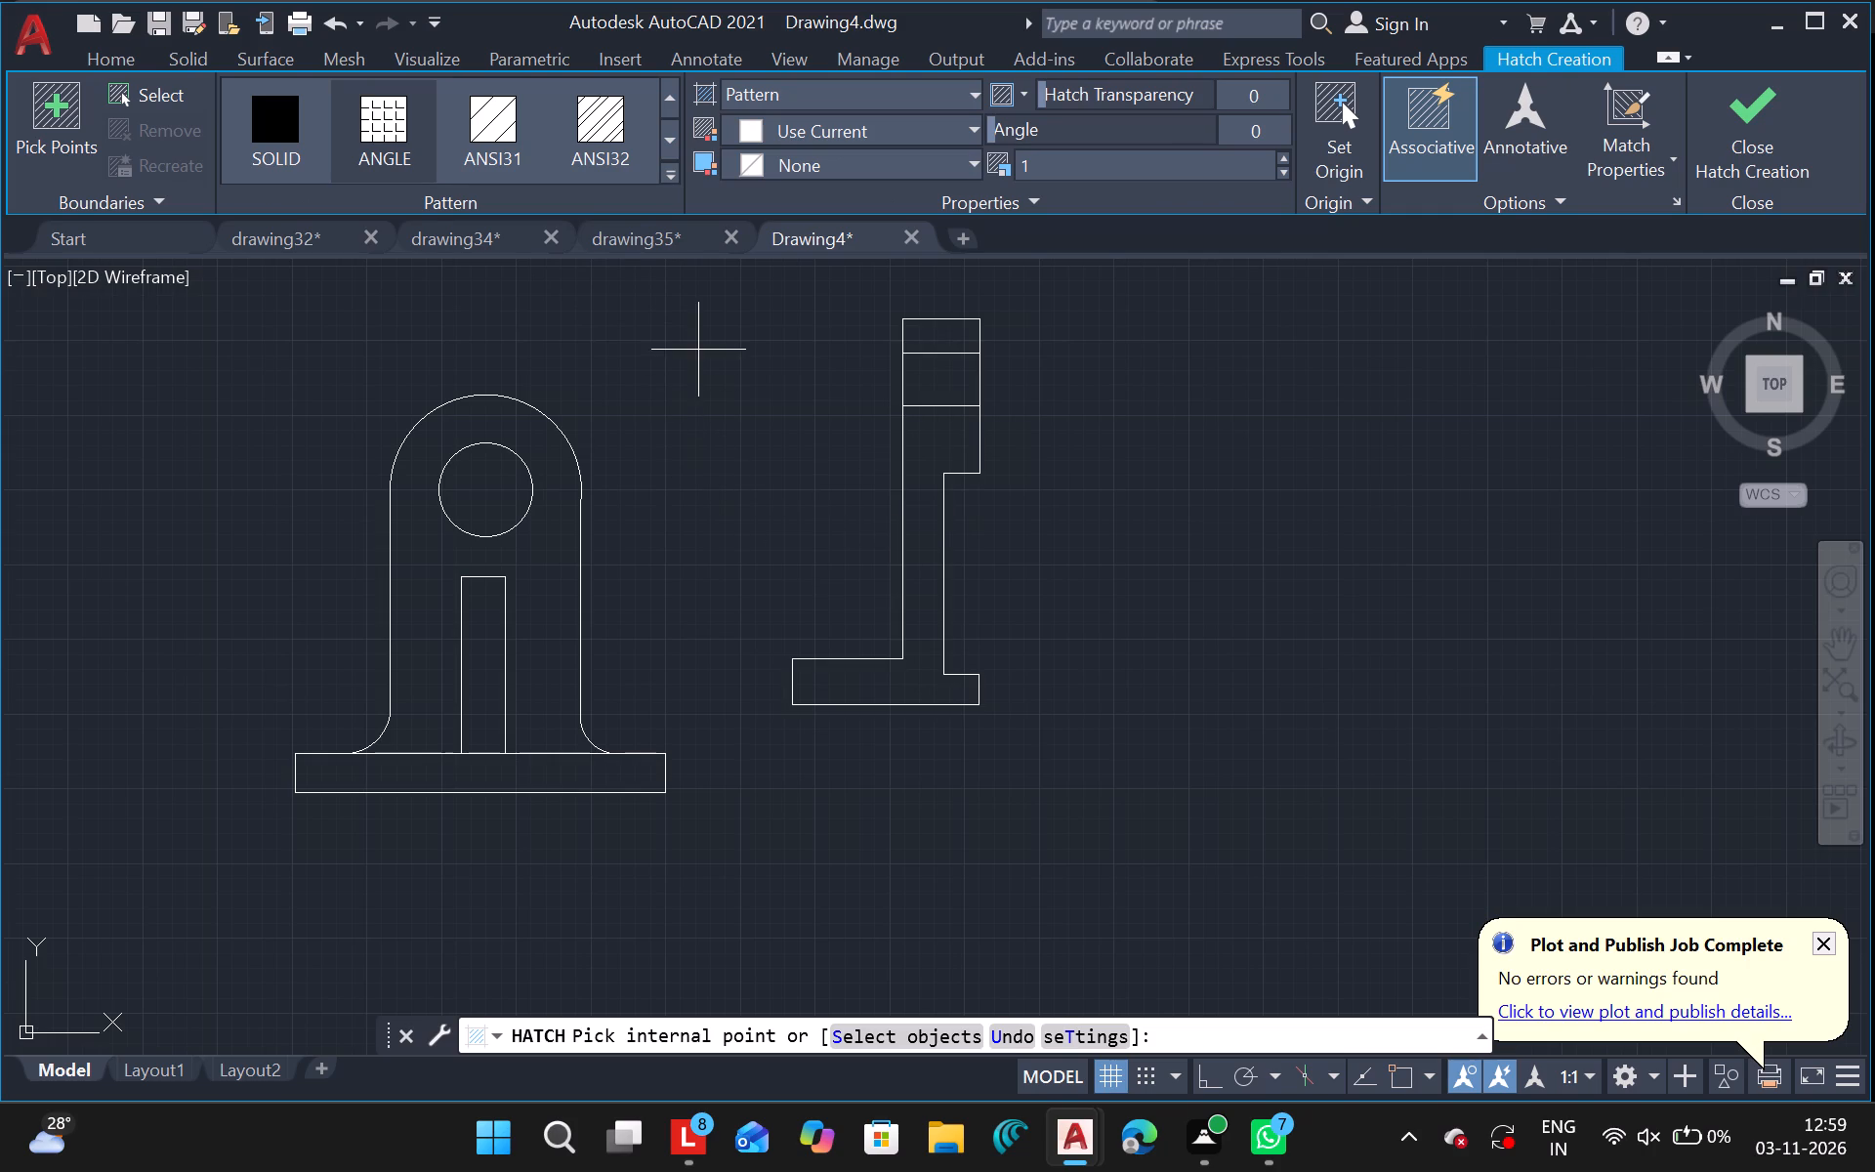
{"action": "left_click", "coordinate": [617, 135]}
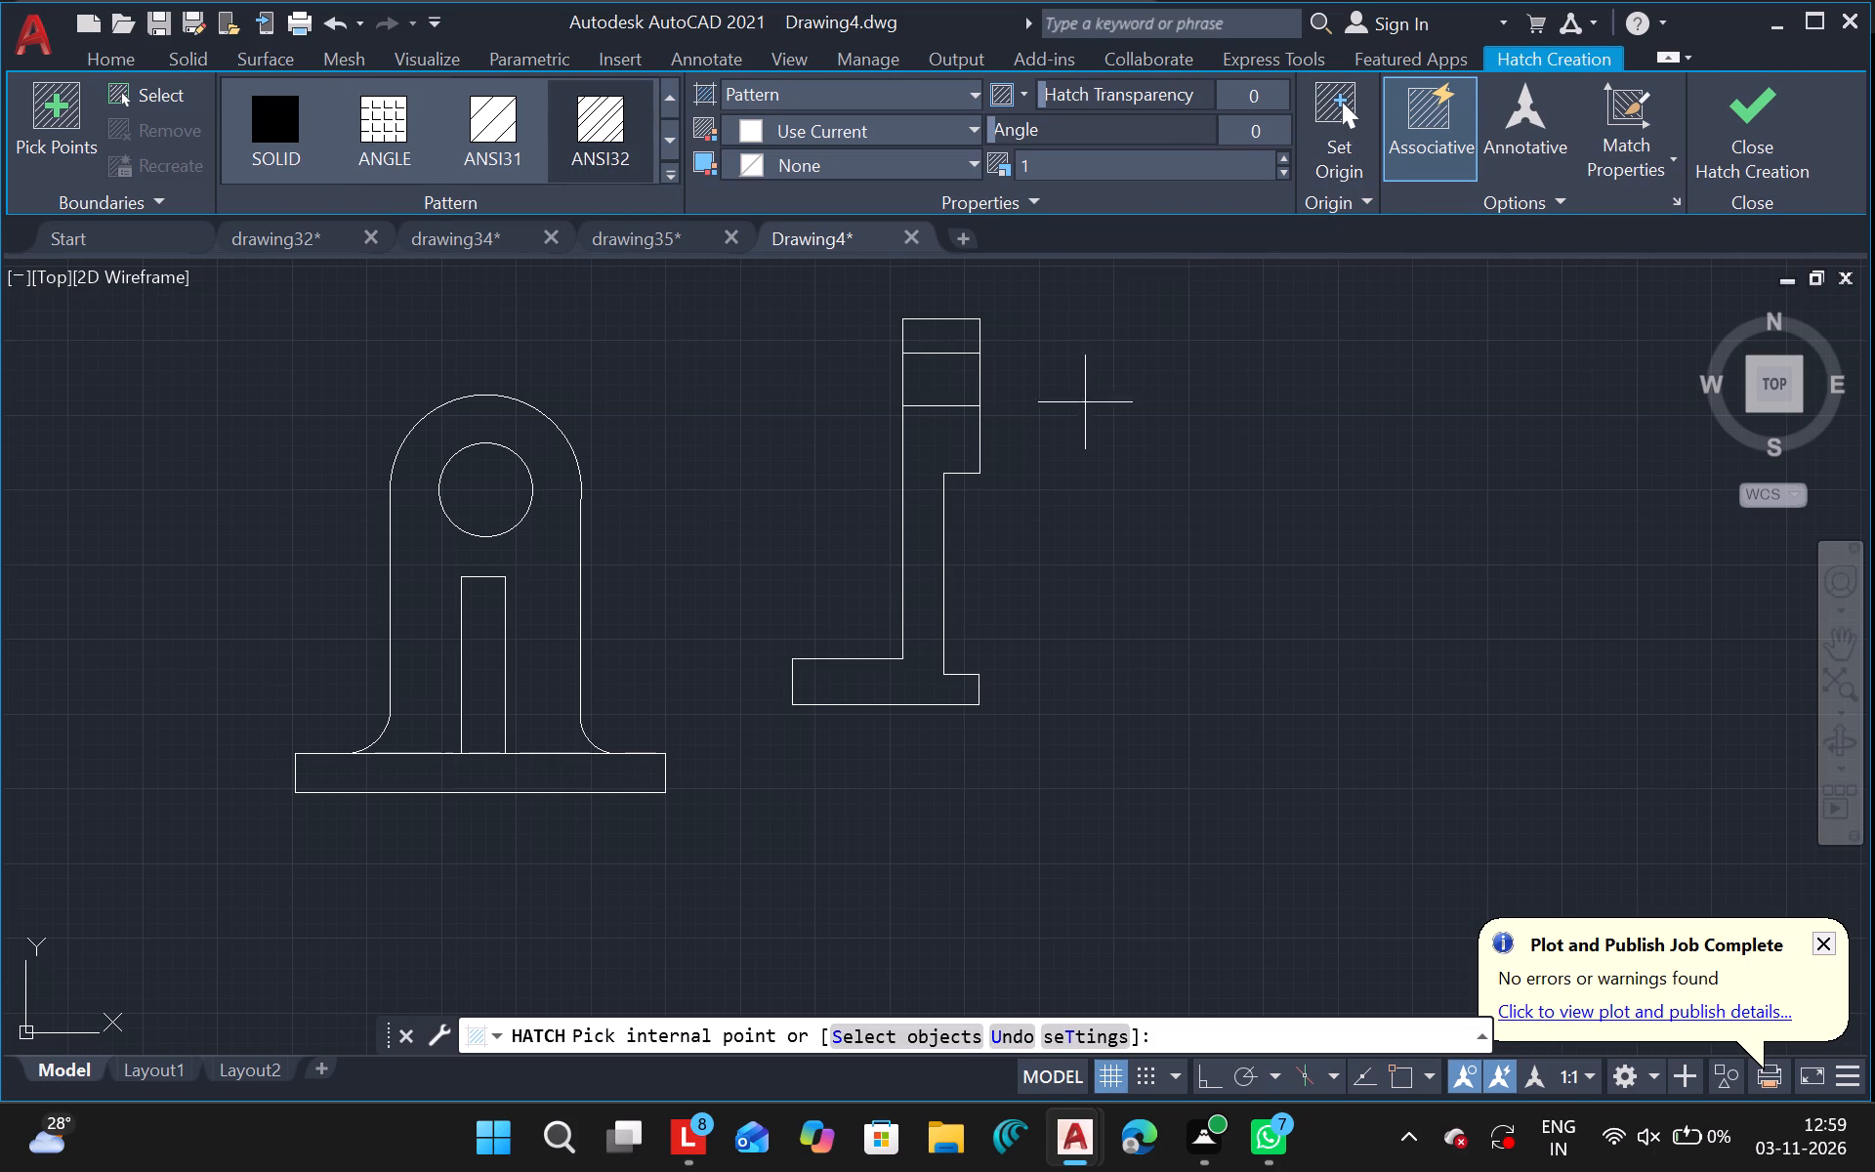
{"action": "left_click", "coordinate": [71, 120]}
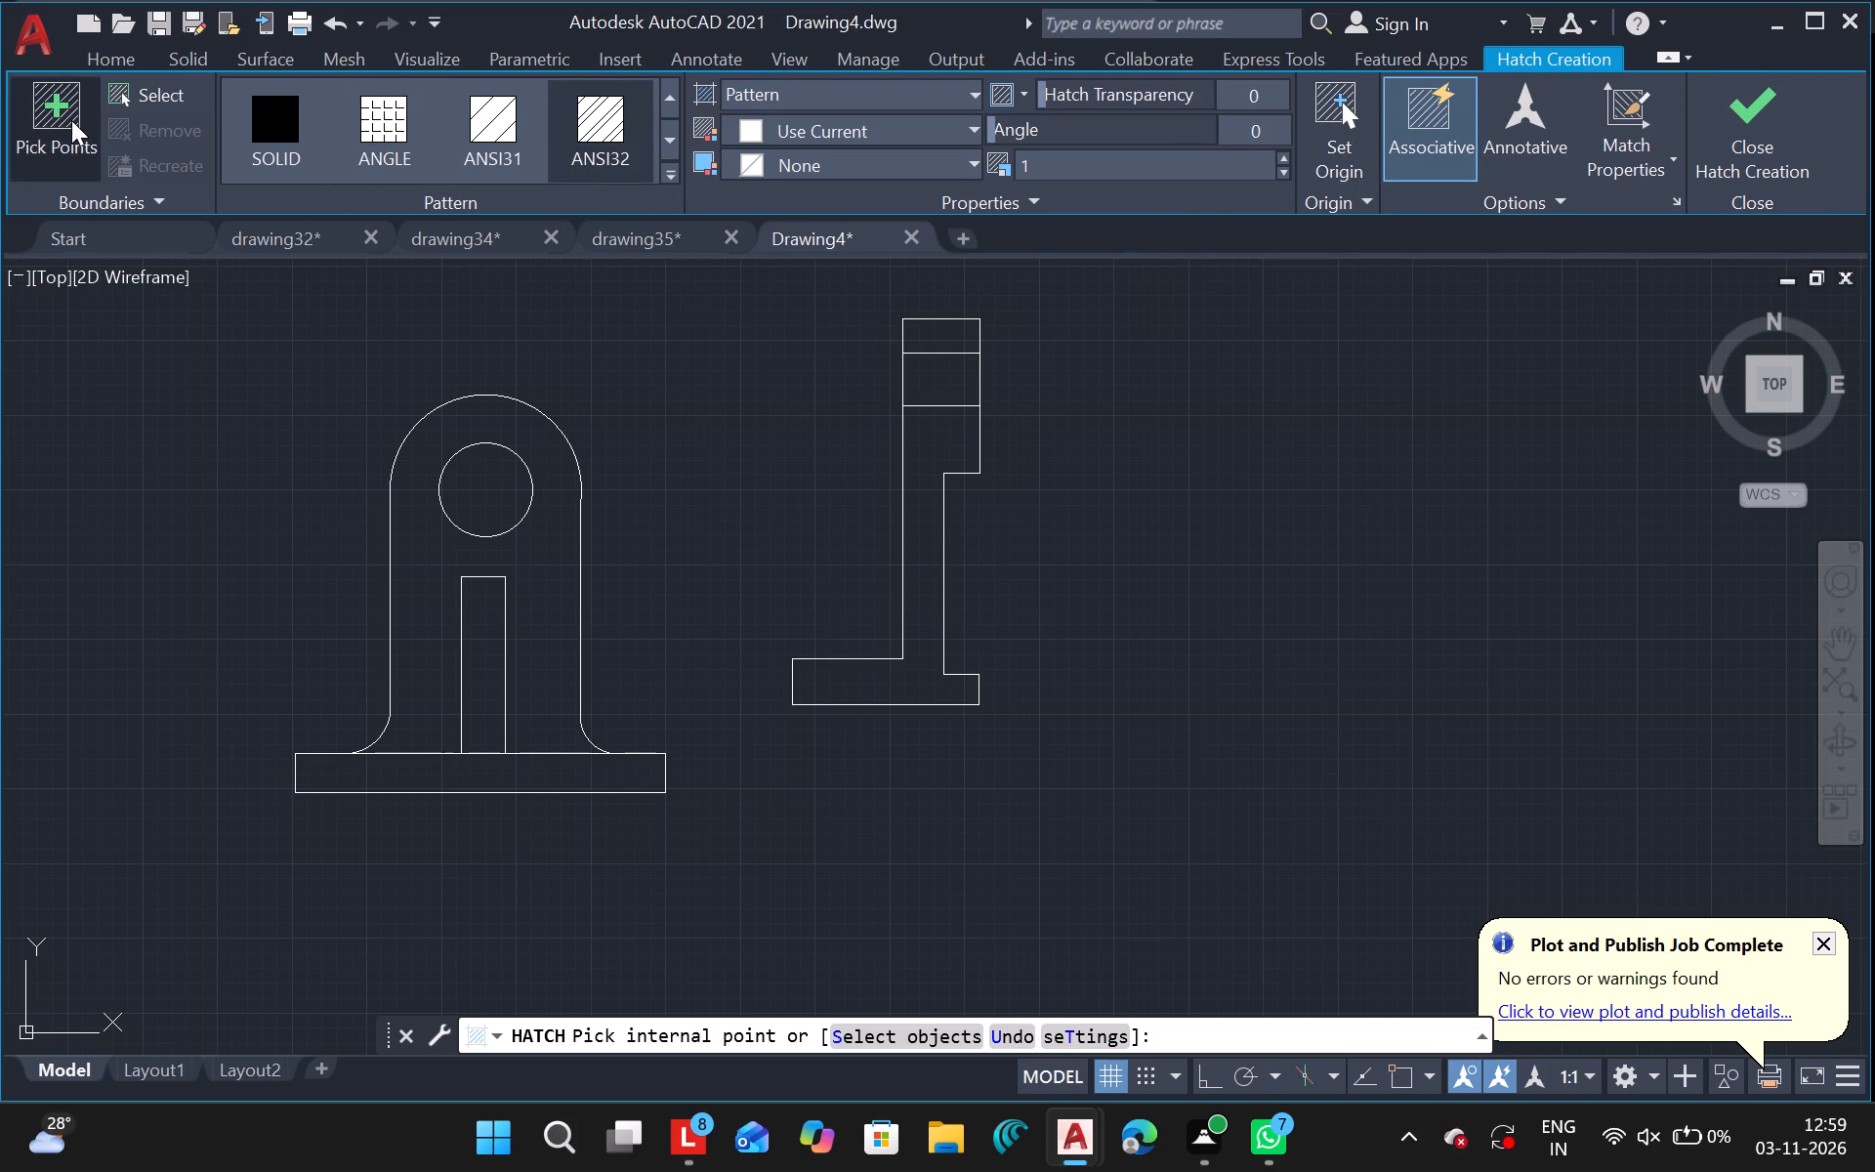
{"action": "left_click", "coordinate": [937, 644]}
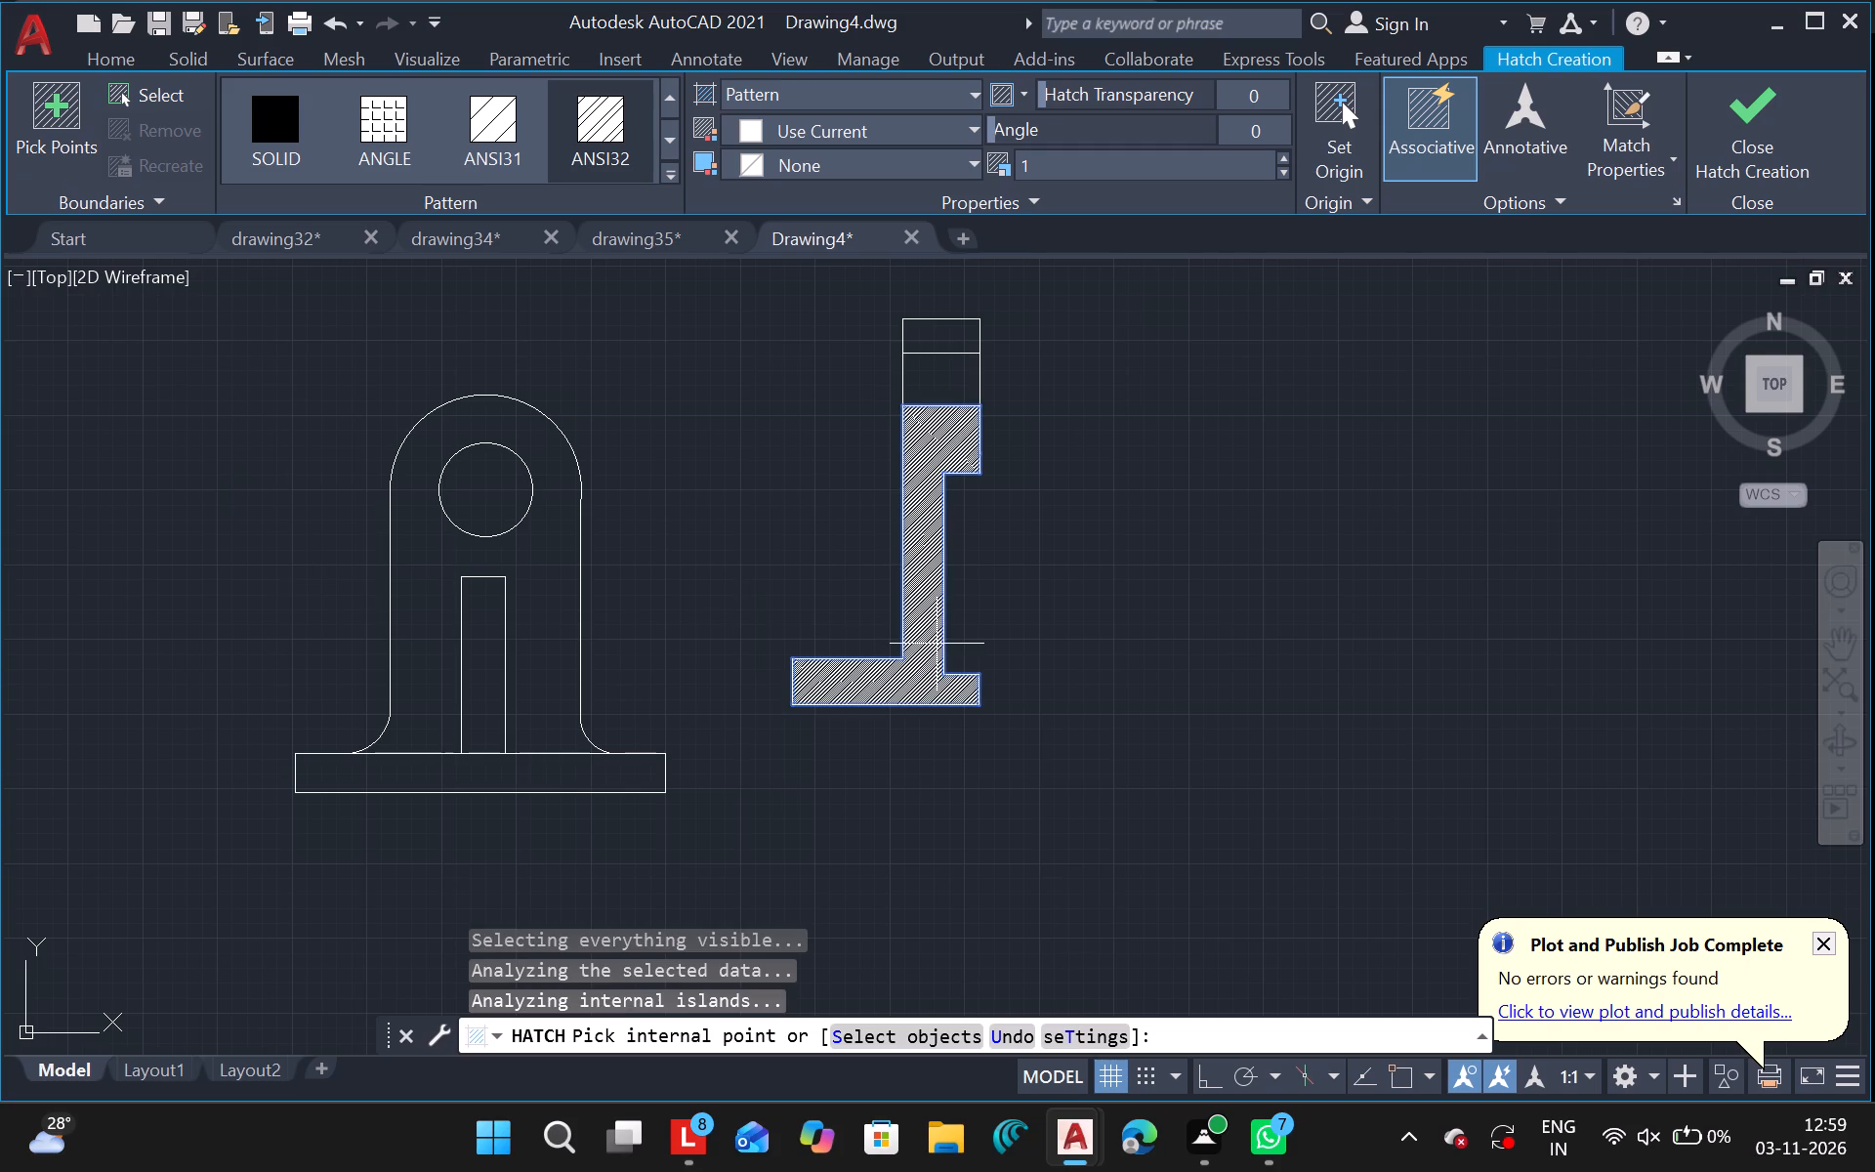
{"action": "left_click_drag", "start_coordinate": [938, 328], "coordinate": [1133, 424]}
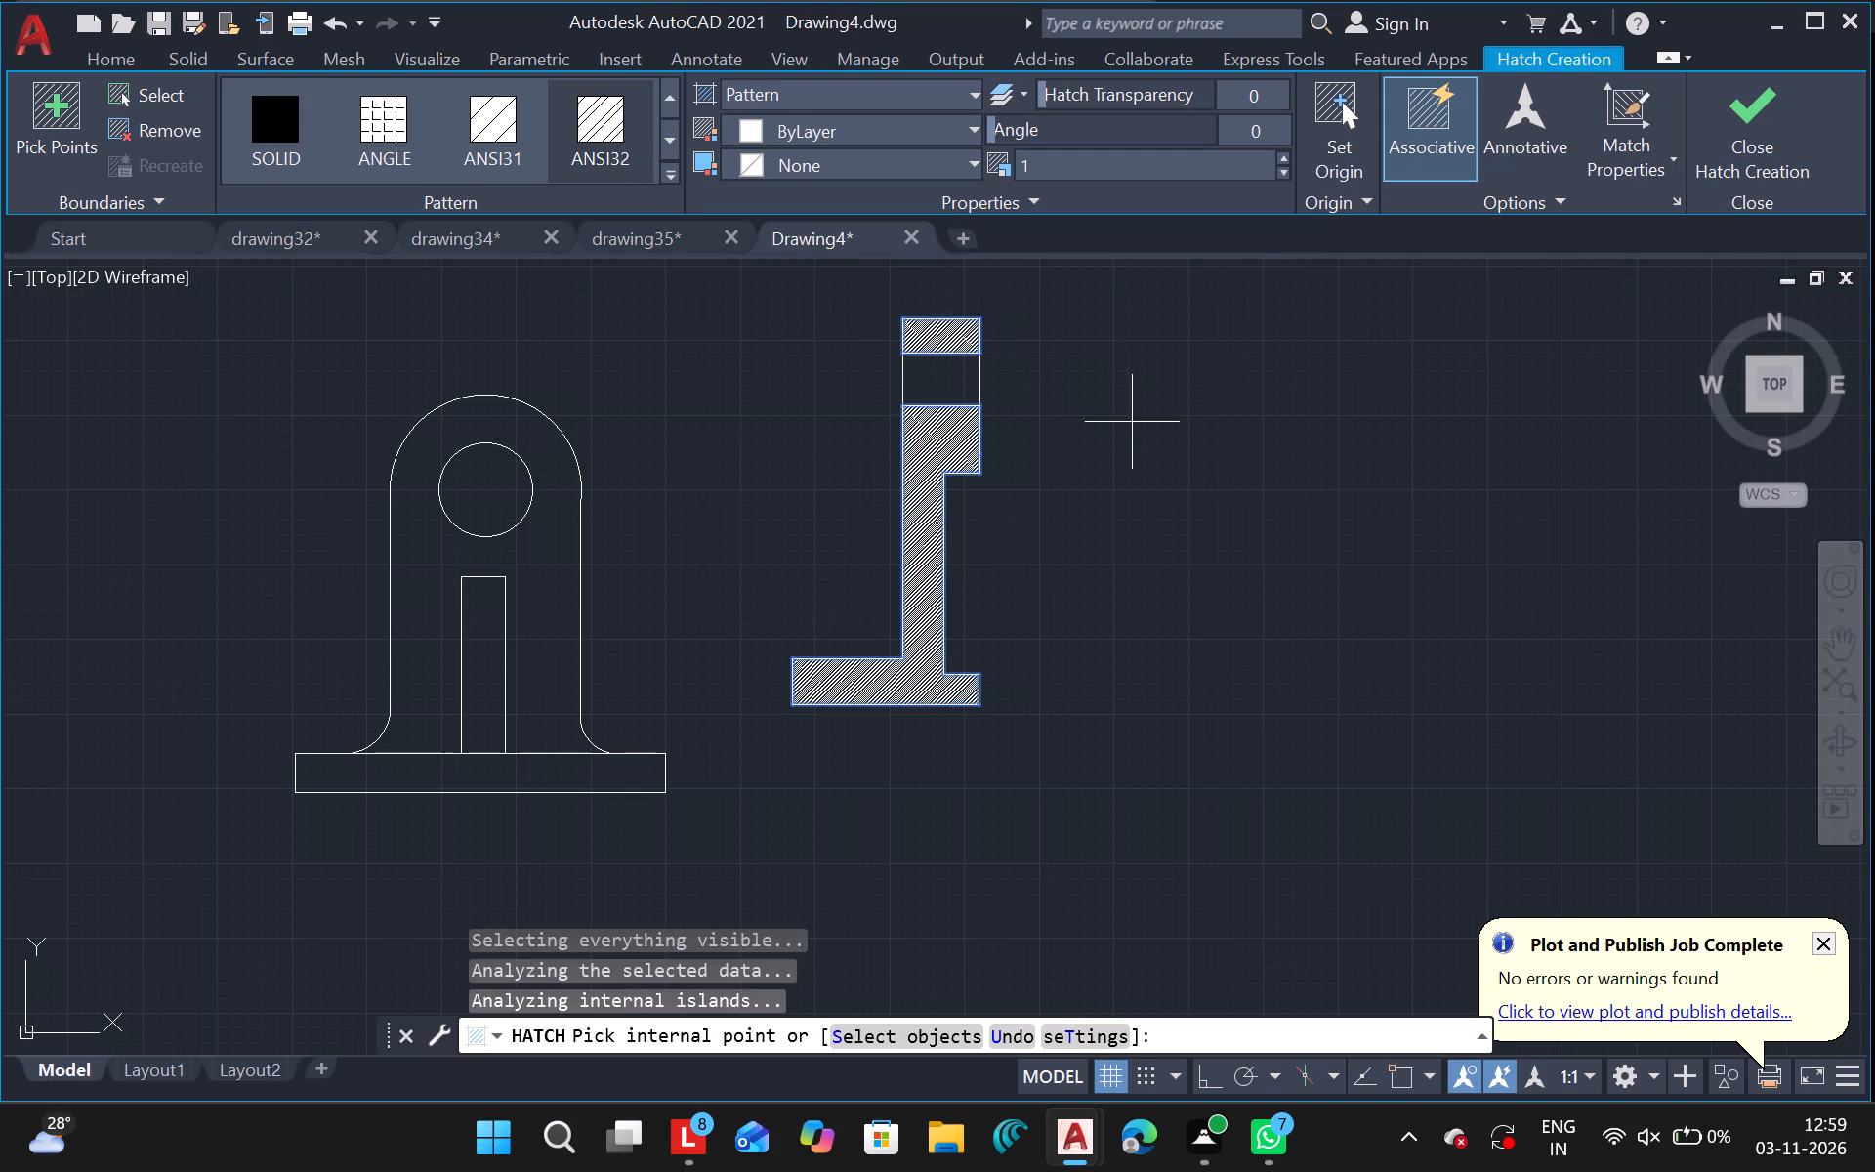
{"action": "left_click_drag", "start_coordinate": [1133, 424], "coordinate": [1135, 472]}
{"action": "key", "text": "Escape"}
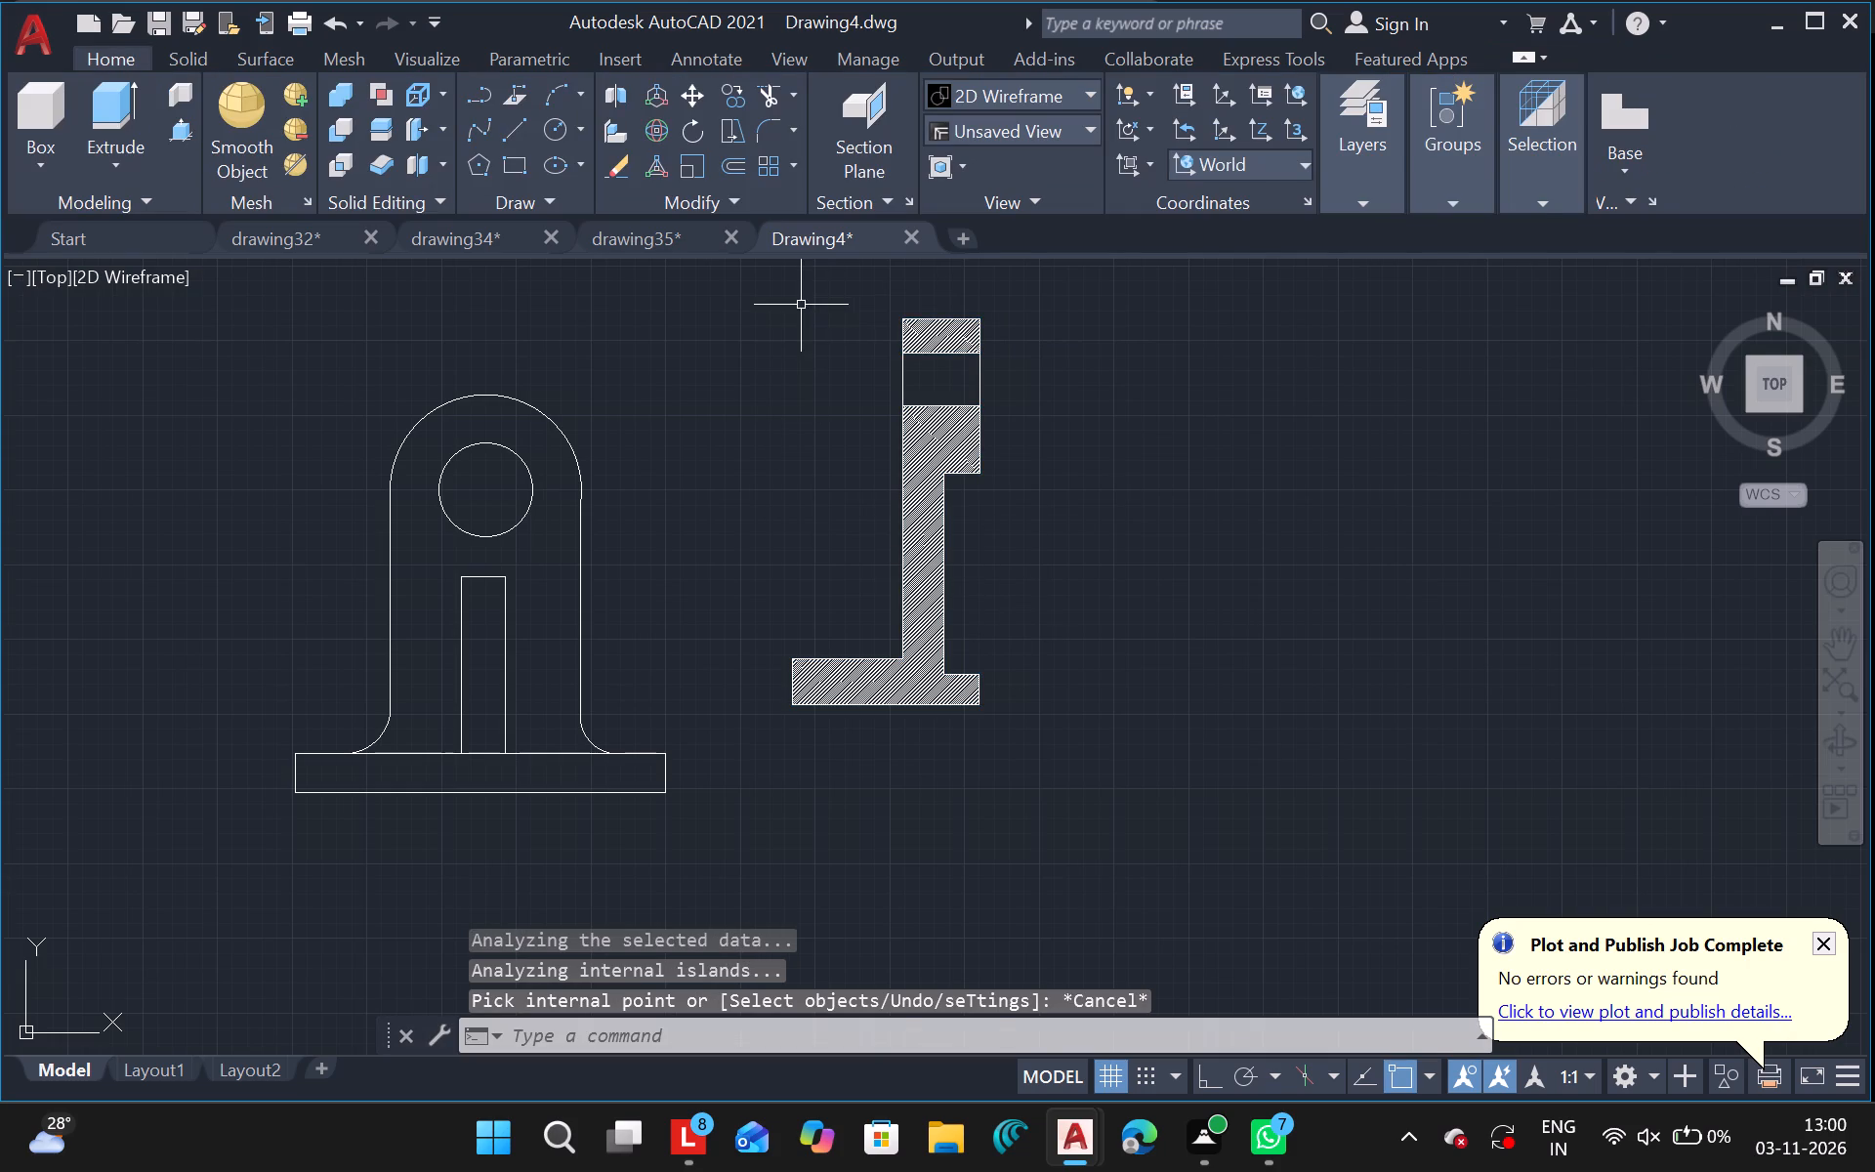
Move the whole hatched side view slightly down and closer to the front view, bringing its base near the front view's base.
{"action": "left_click_drag", "start_coordinate": [801, 305], "coordinate": [690, 708]}
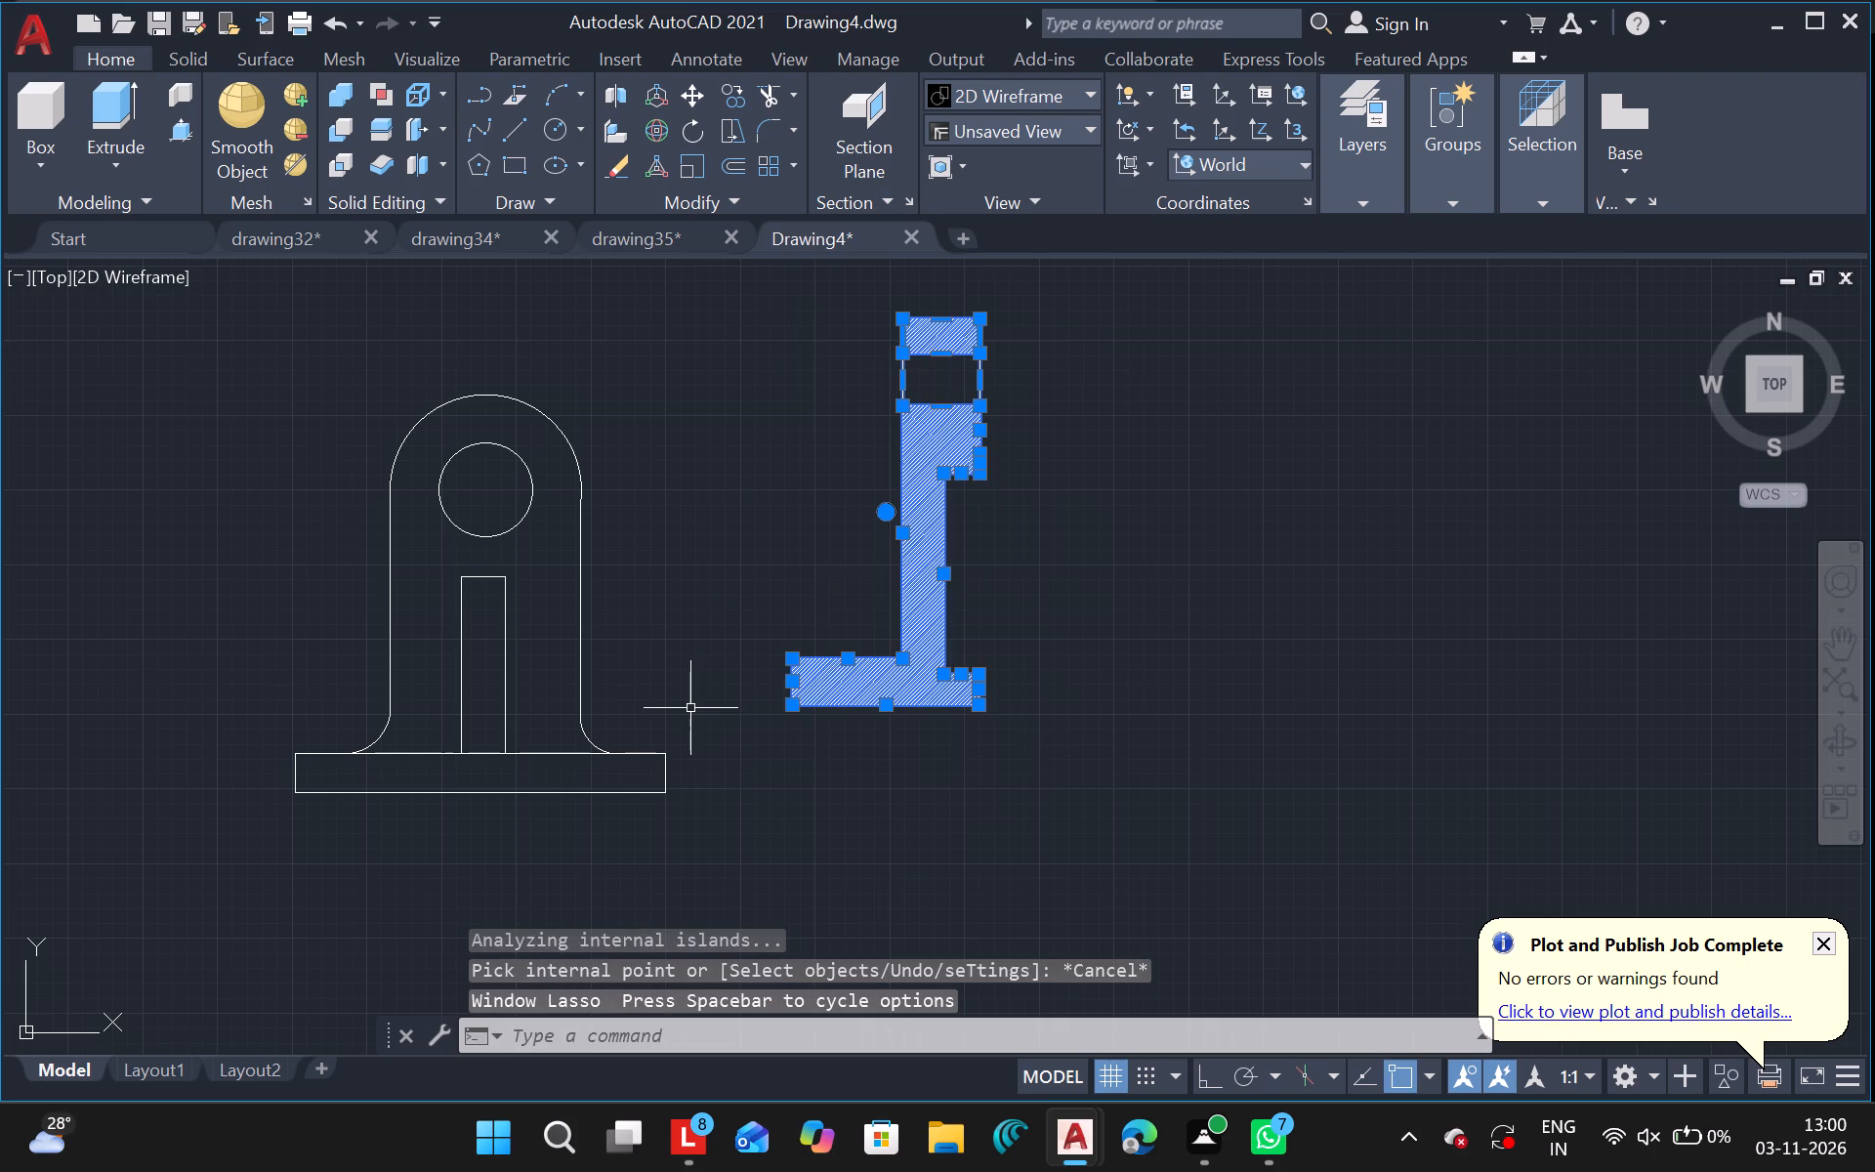
{"action": "type", "text": "mo"}
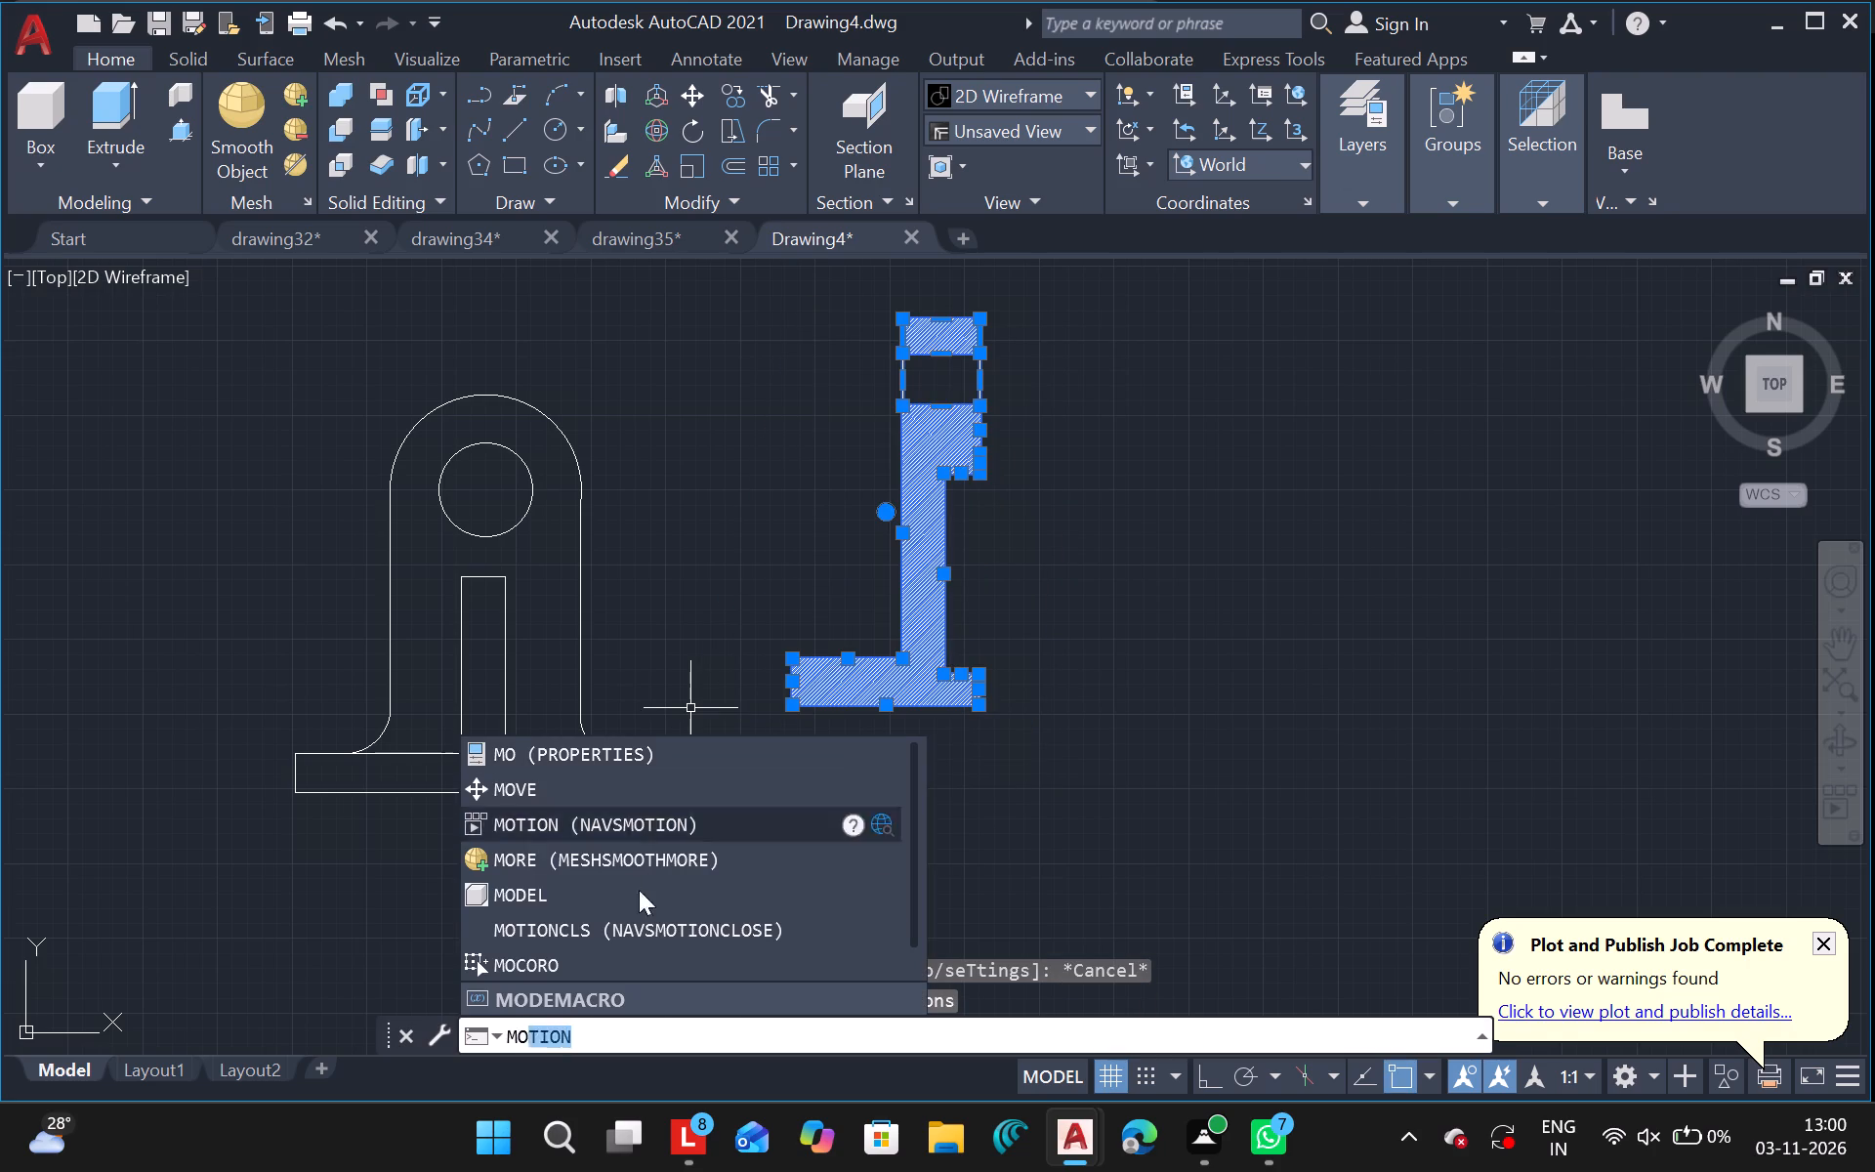
{"action": "left_click", "coordinate": [583, 798]}
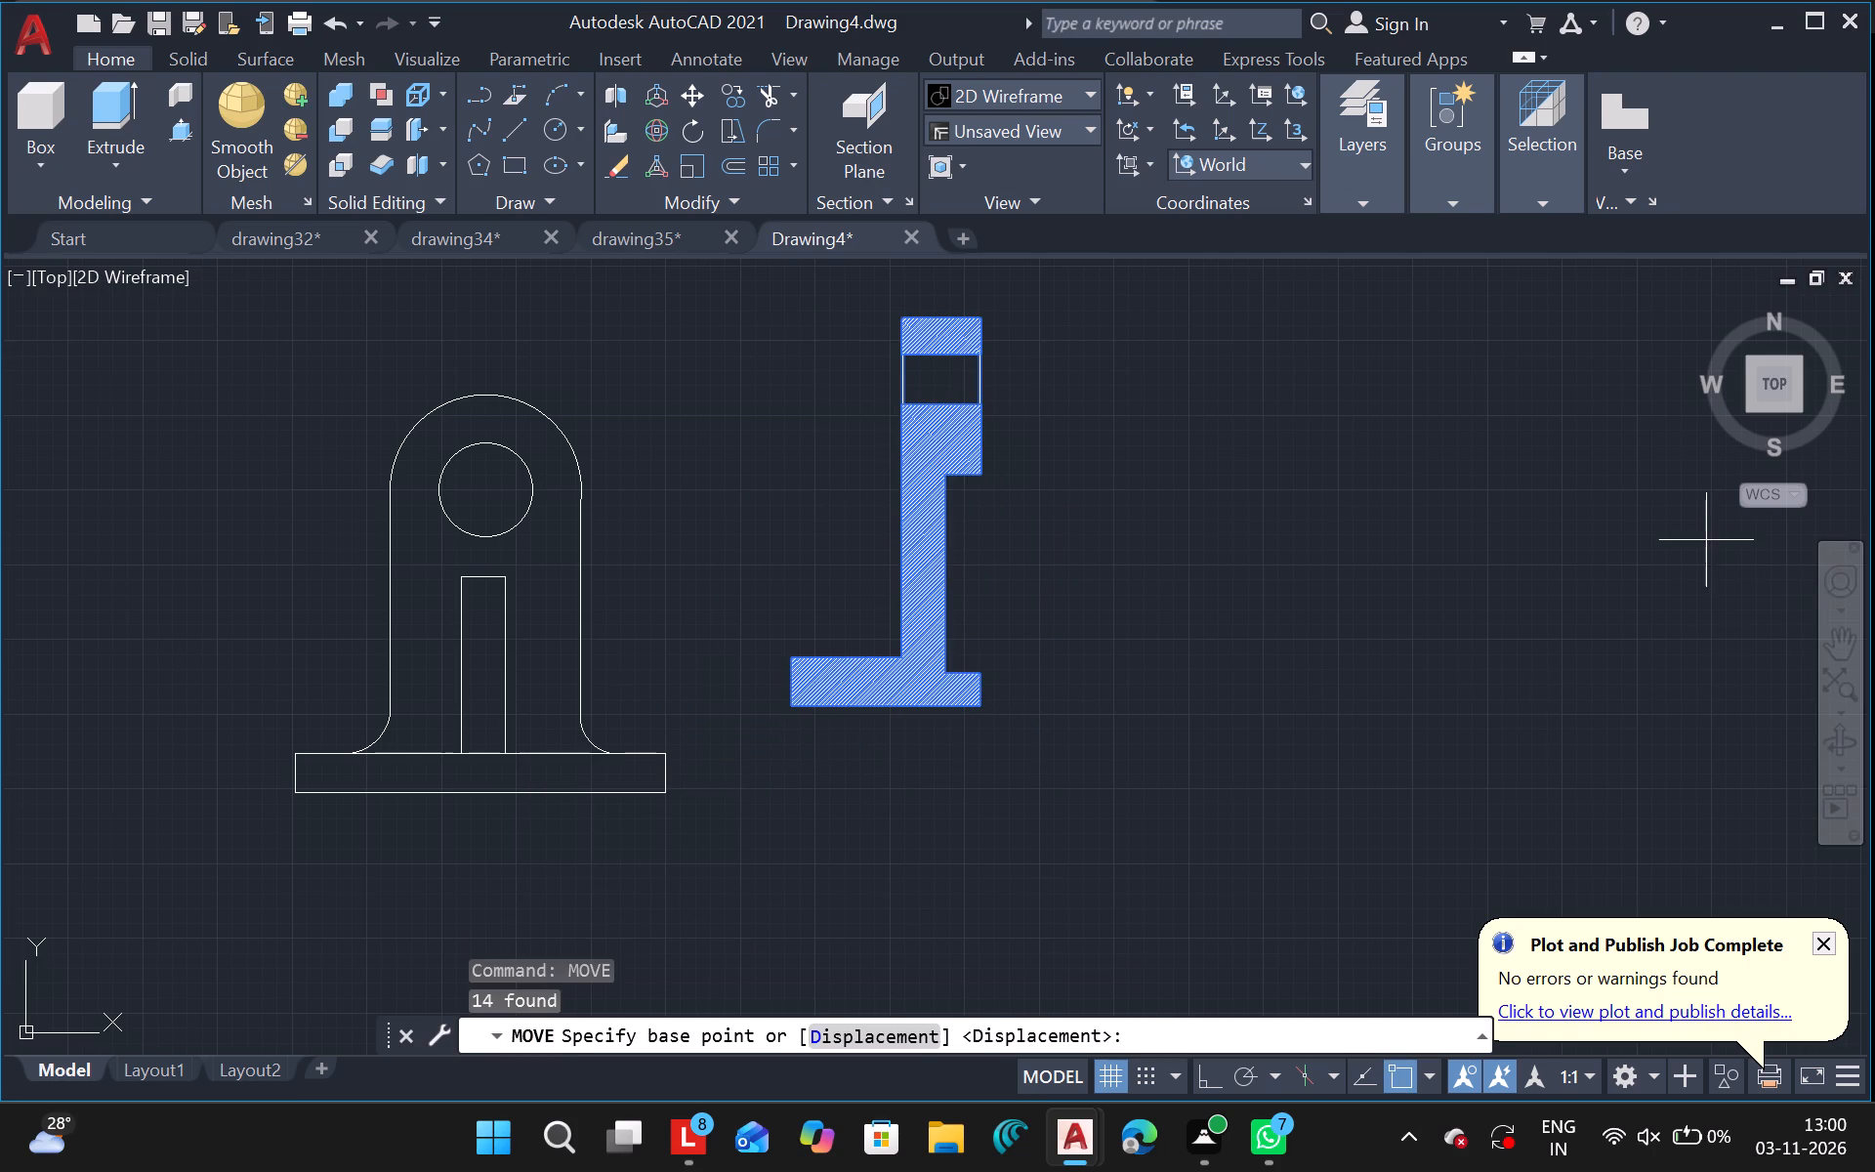
{"action": "left_click_drag", "start_coordinate": [1706, 540], "coordinate": [1670, 611]}
{"action": "left_click", "coordinate": [1670, 611]}
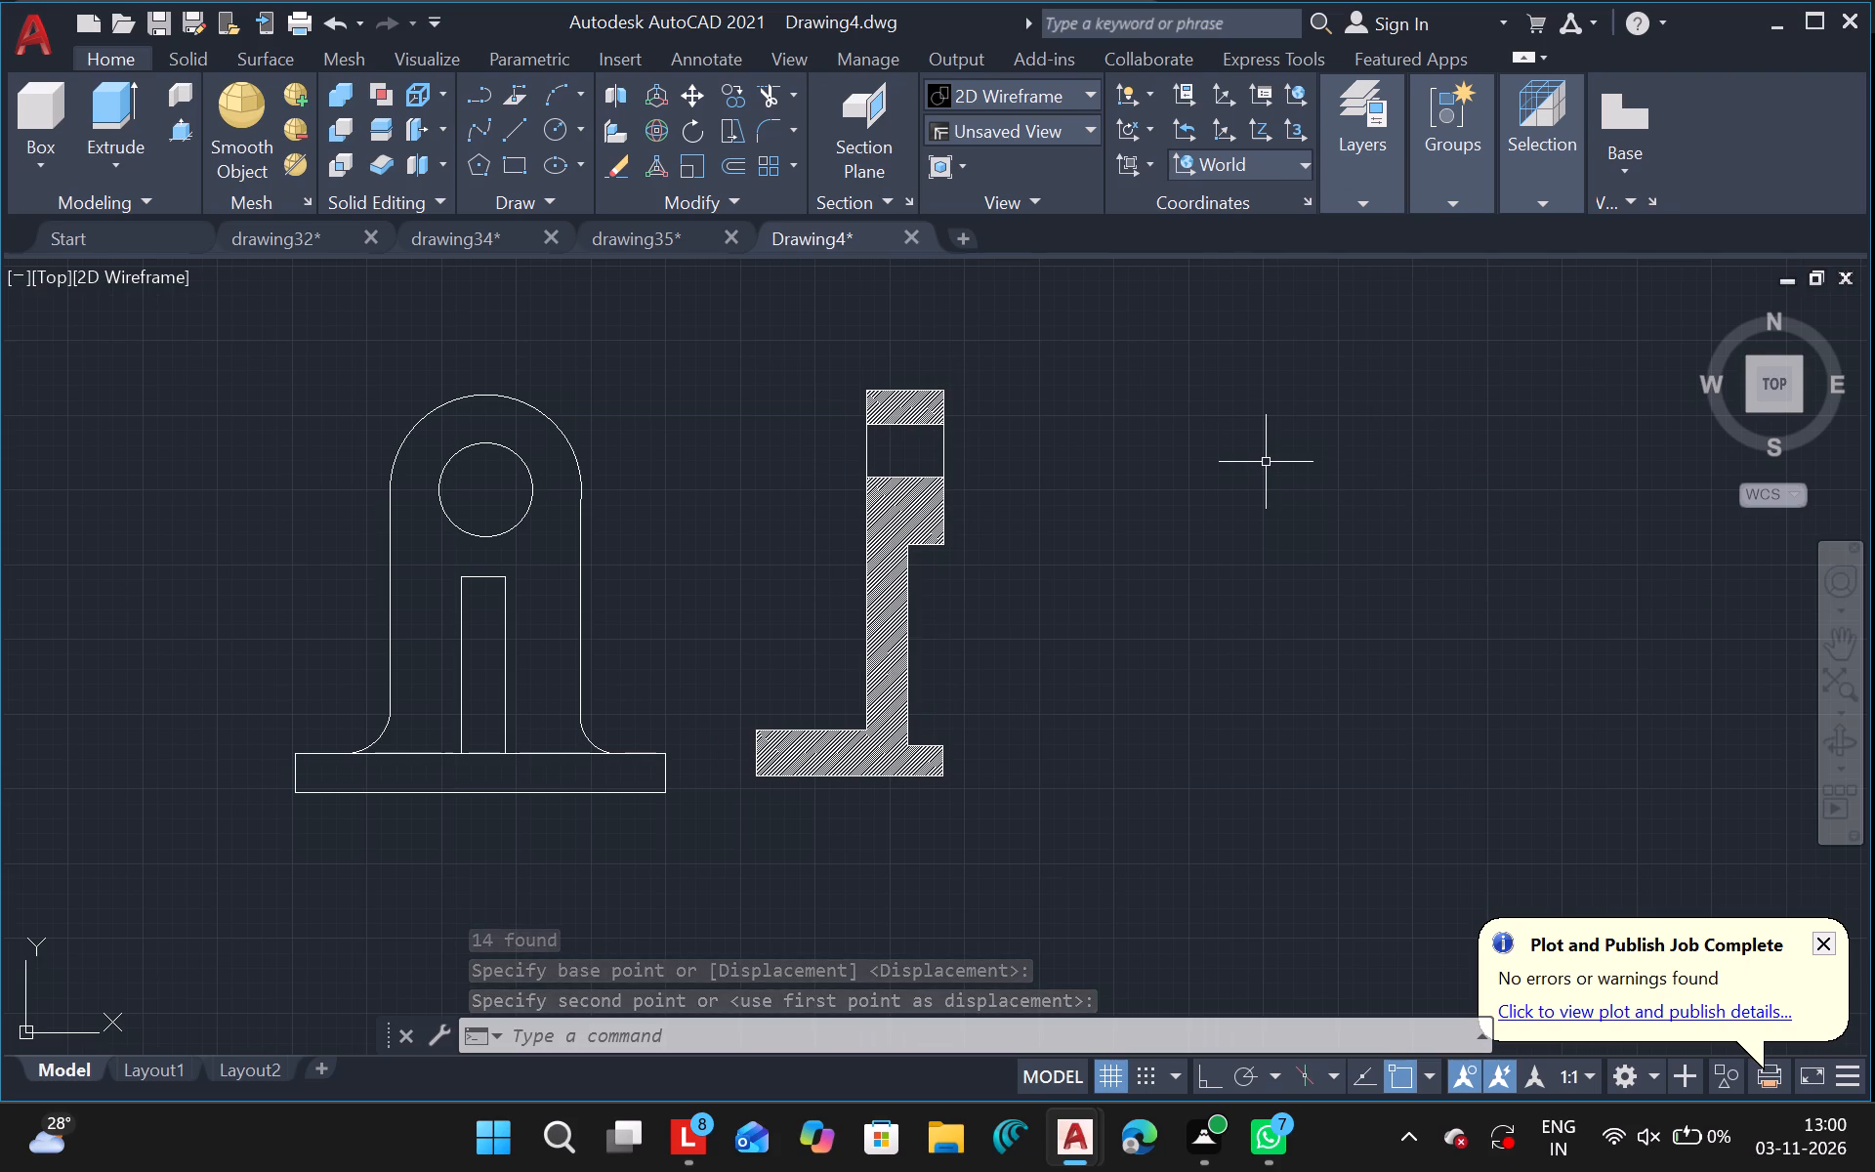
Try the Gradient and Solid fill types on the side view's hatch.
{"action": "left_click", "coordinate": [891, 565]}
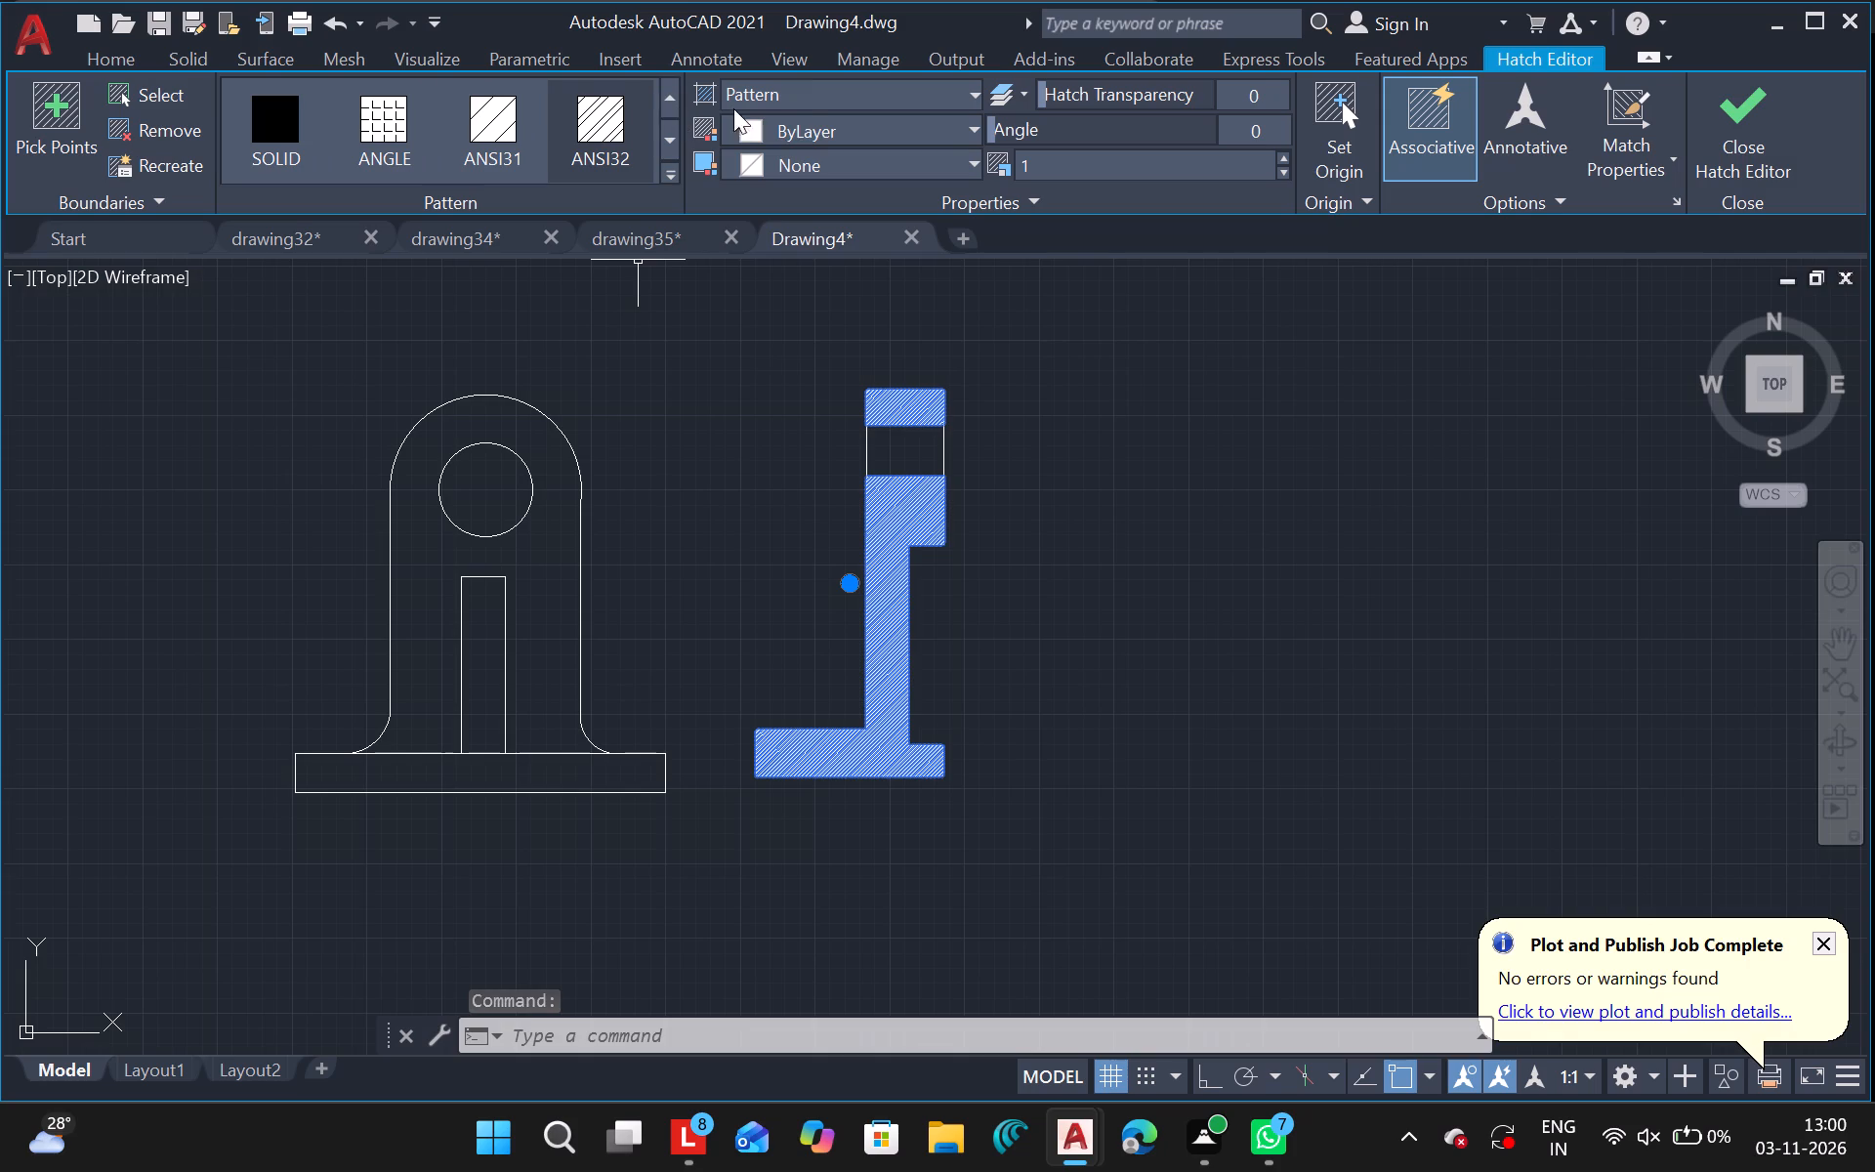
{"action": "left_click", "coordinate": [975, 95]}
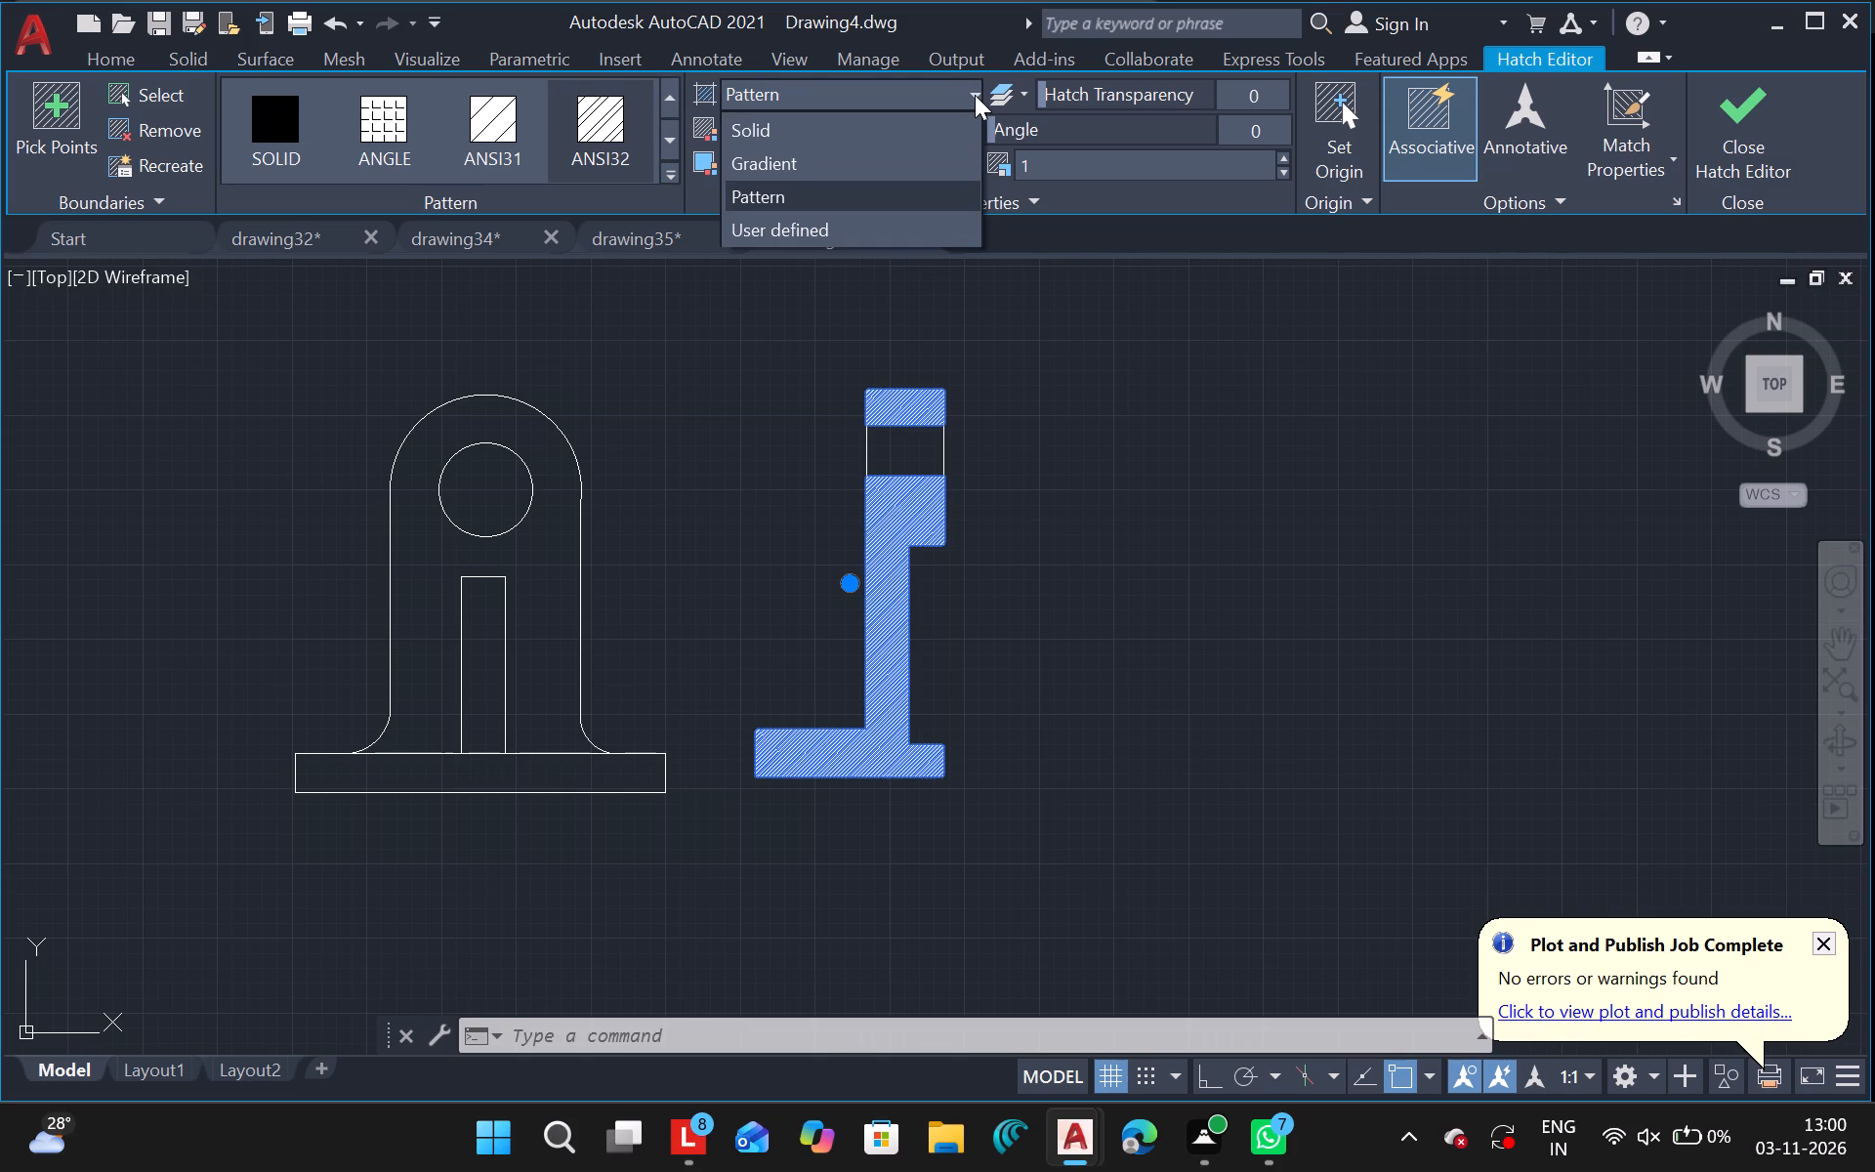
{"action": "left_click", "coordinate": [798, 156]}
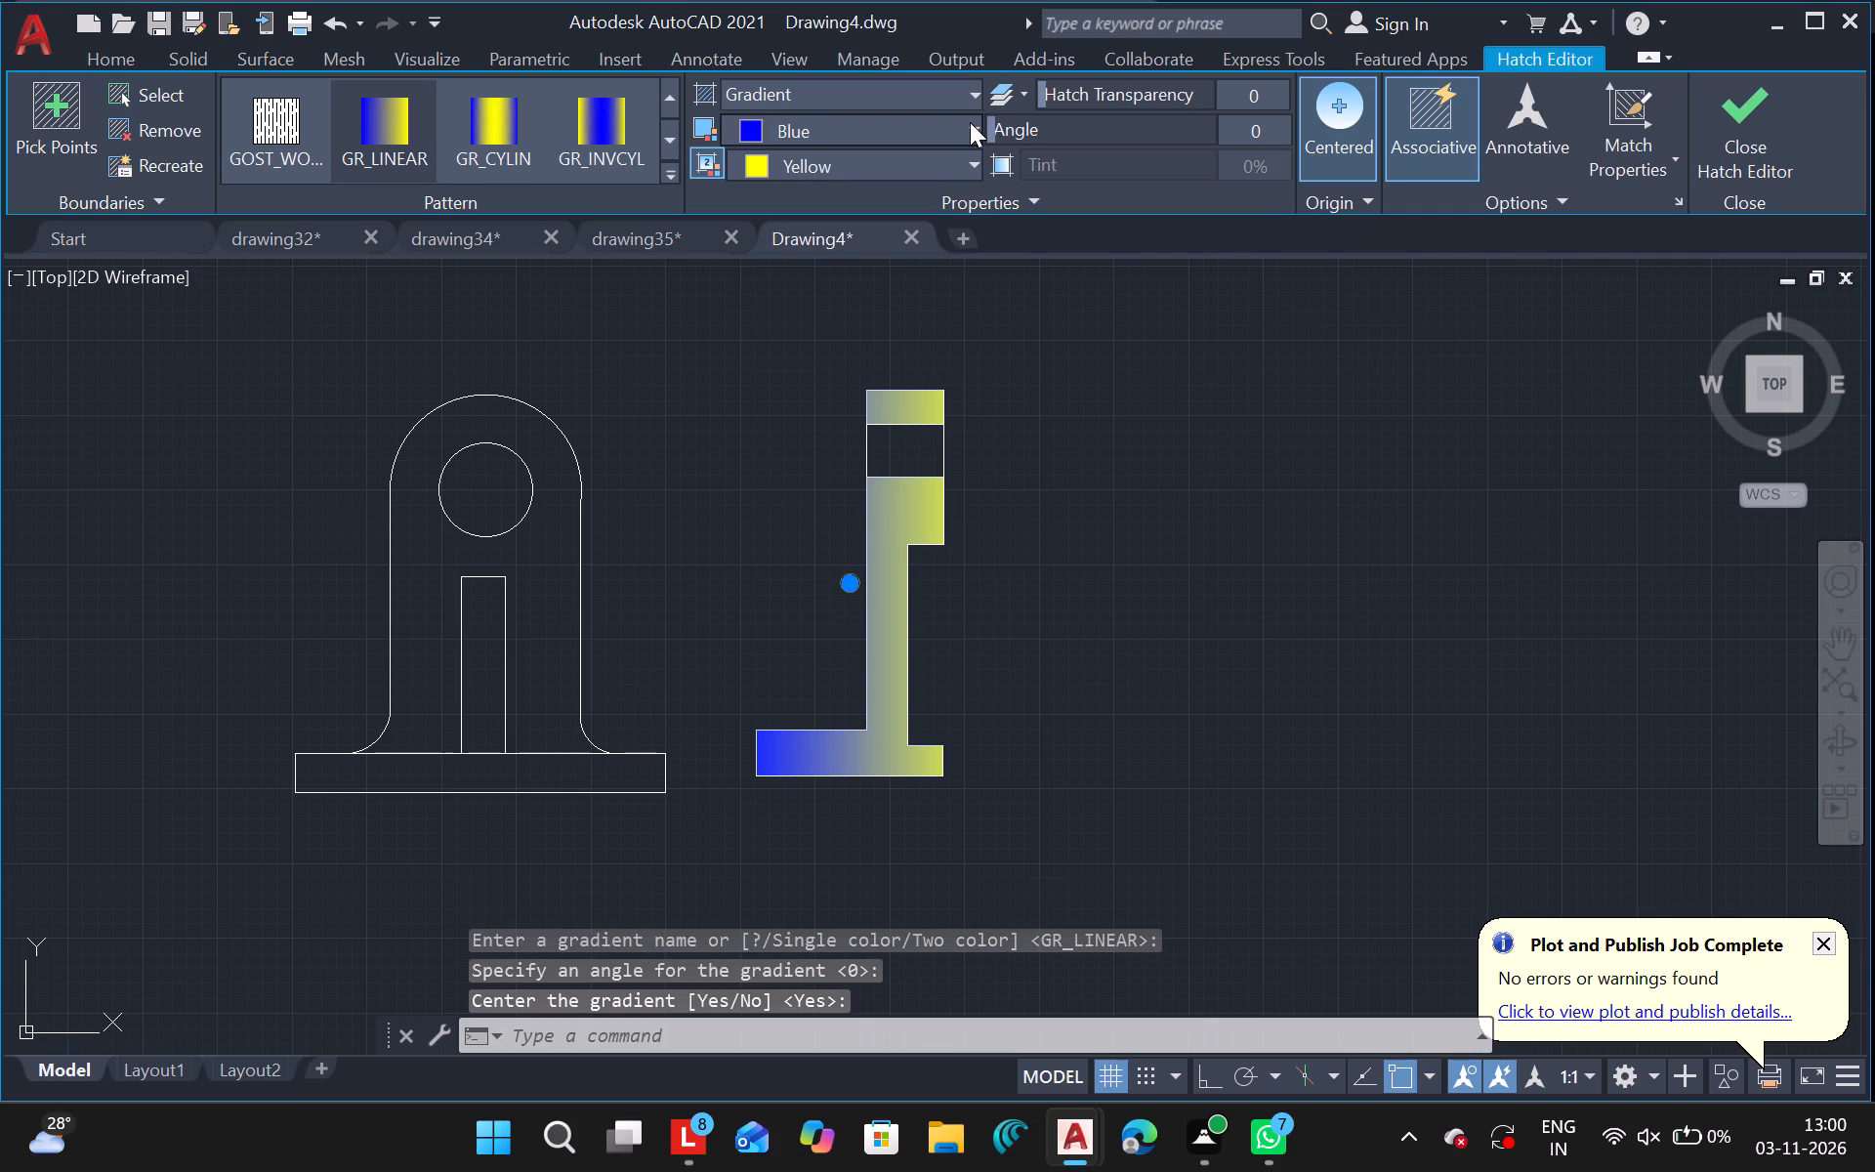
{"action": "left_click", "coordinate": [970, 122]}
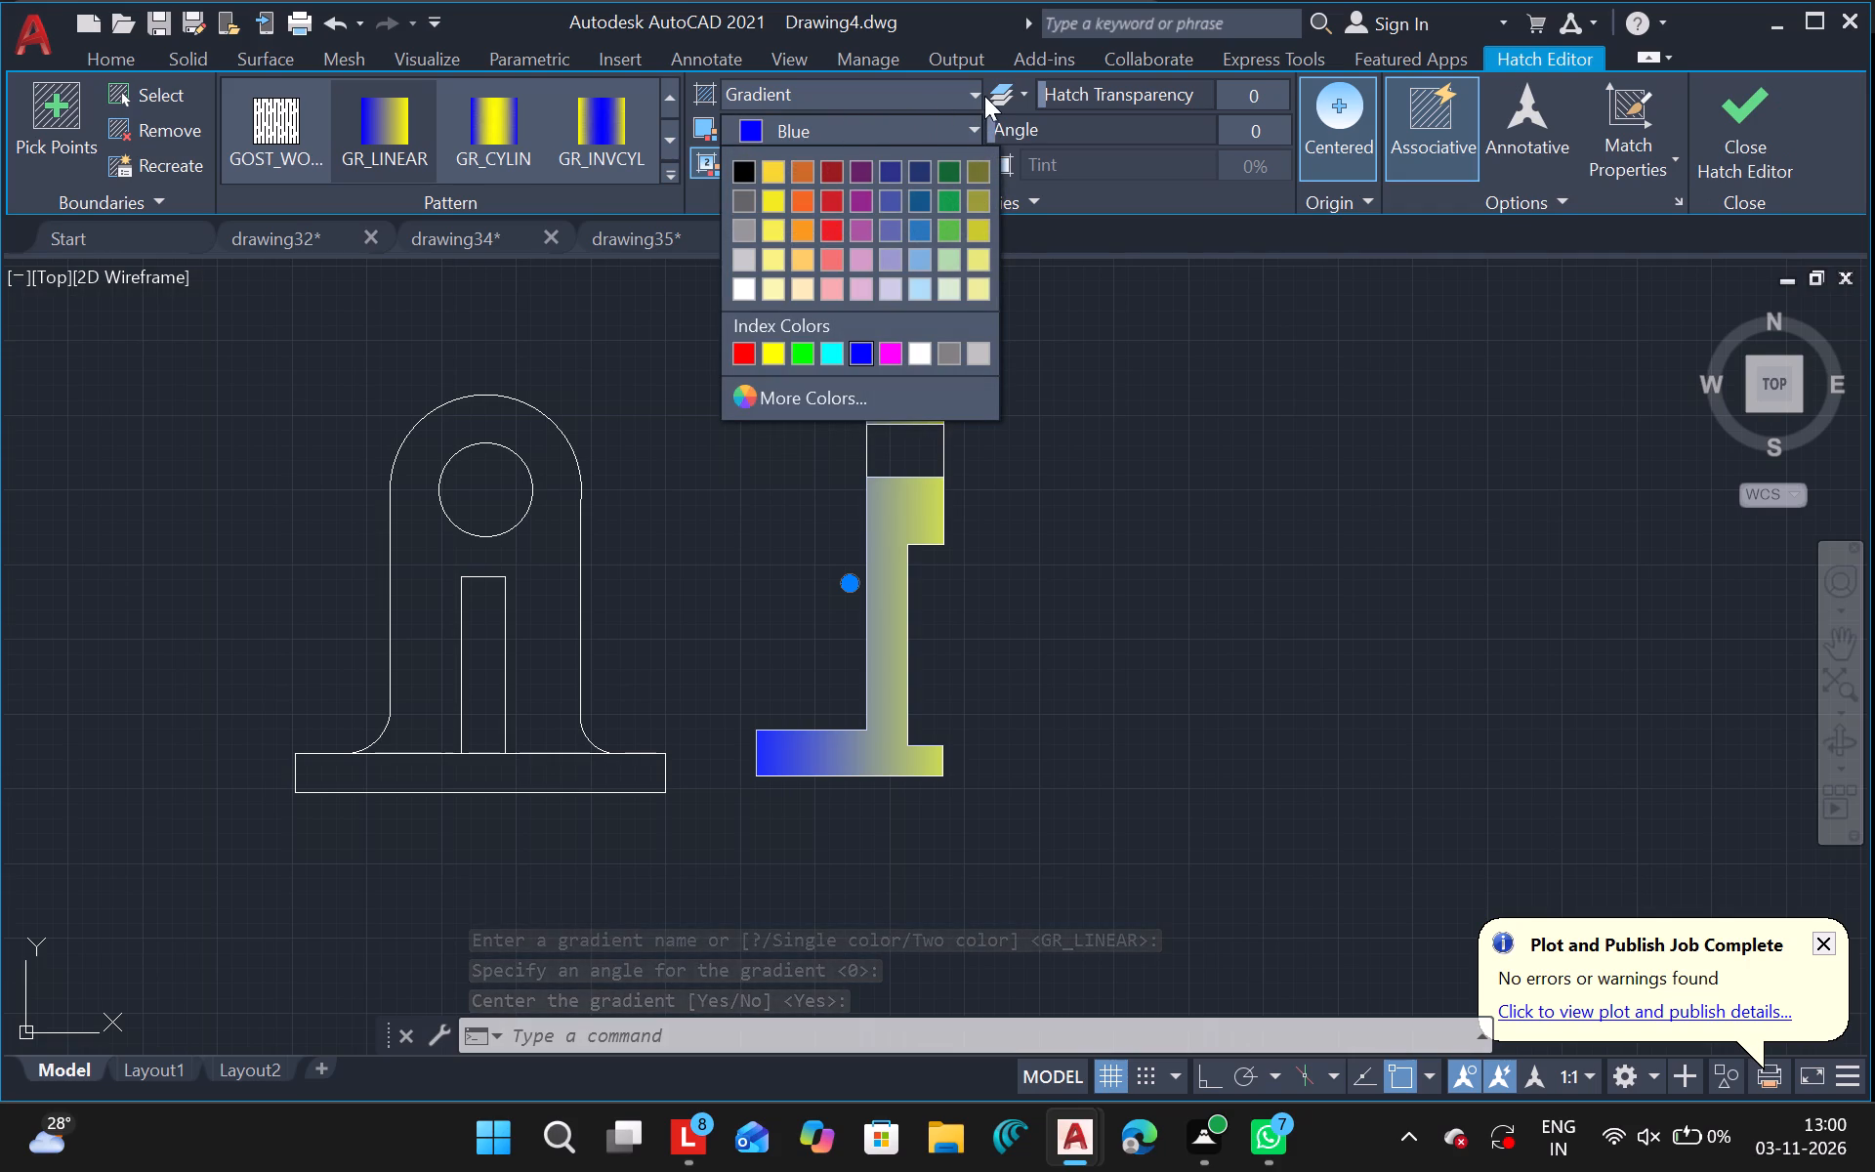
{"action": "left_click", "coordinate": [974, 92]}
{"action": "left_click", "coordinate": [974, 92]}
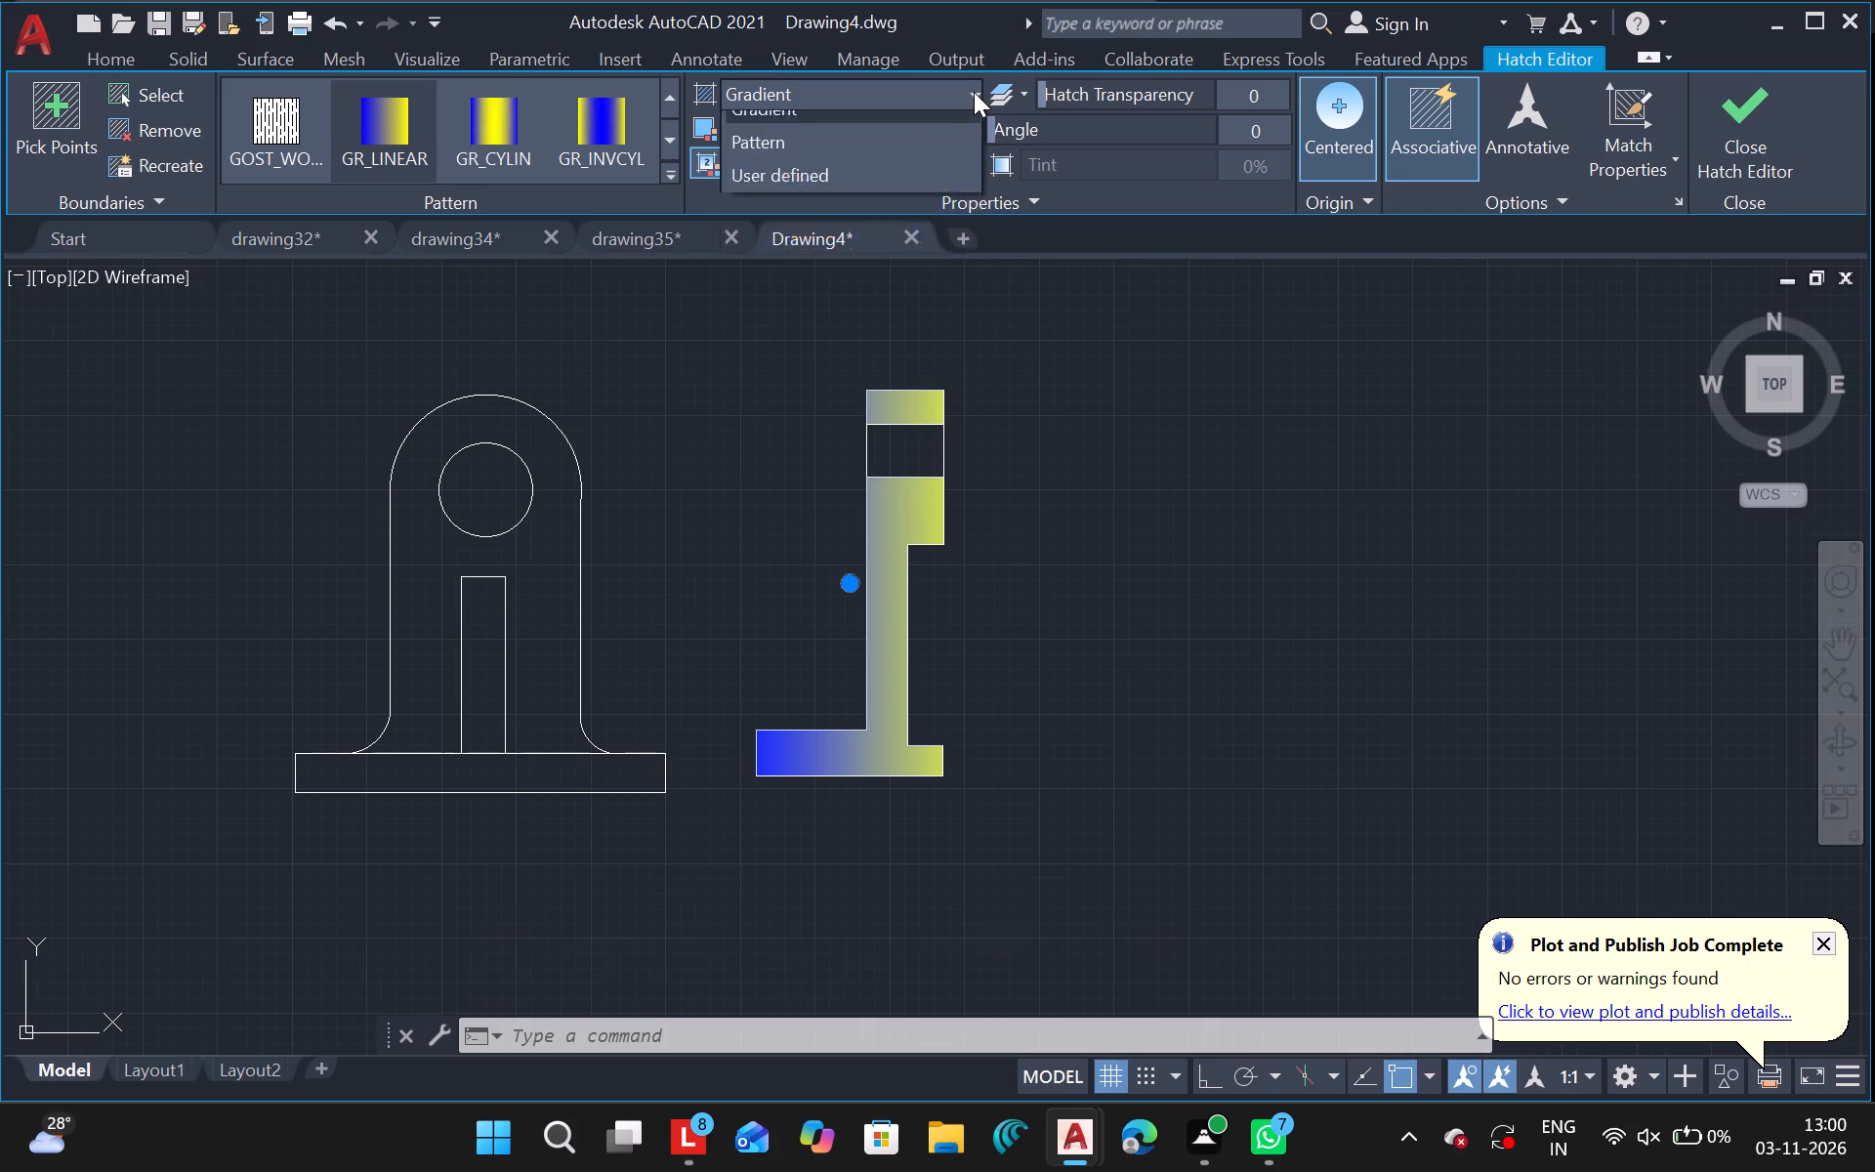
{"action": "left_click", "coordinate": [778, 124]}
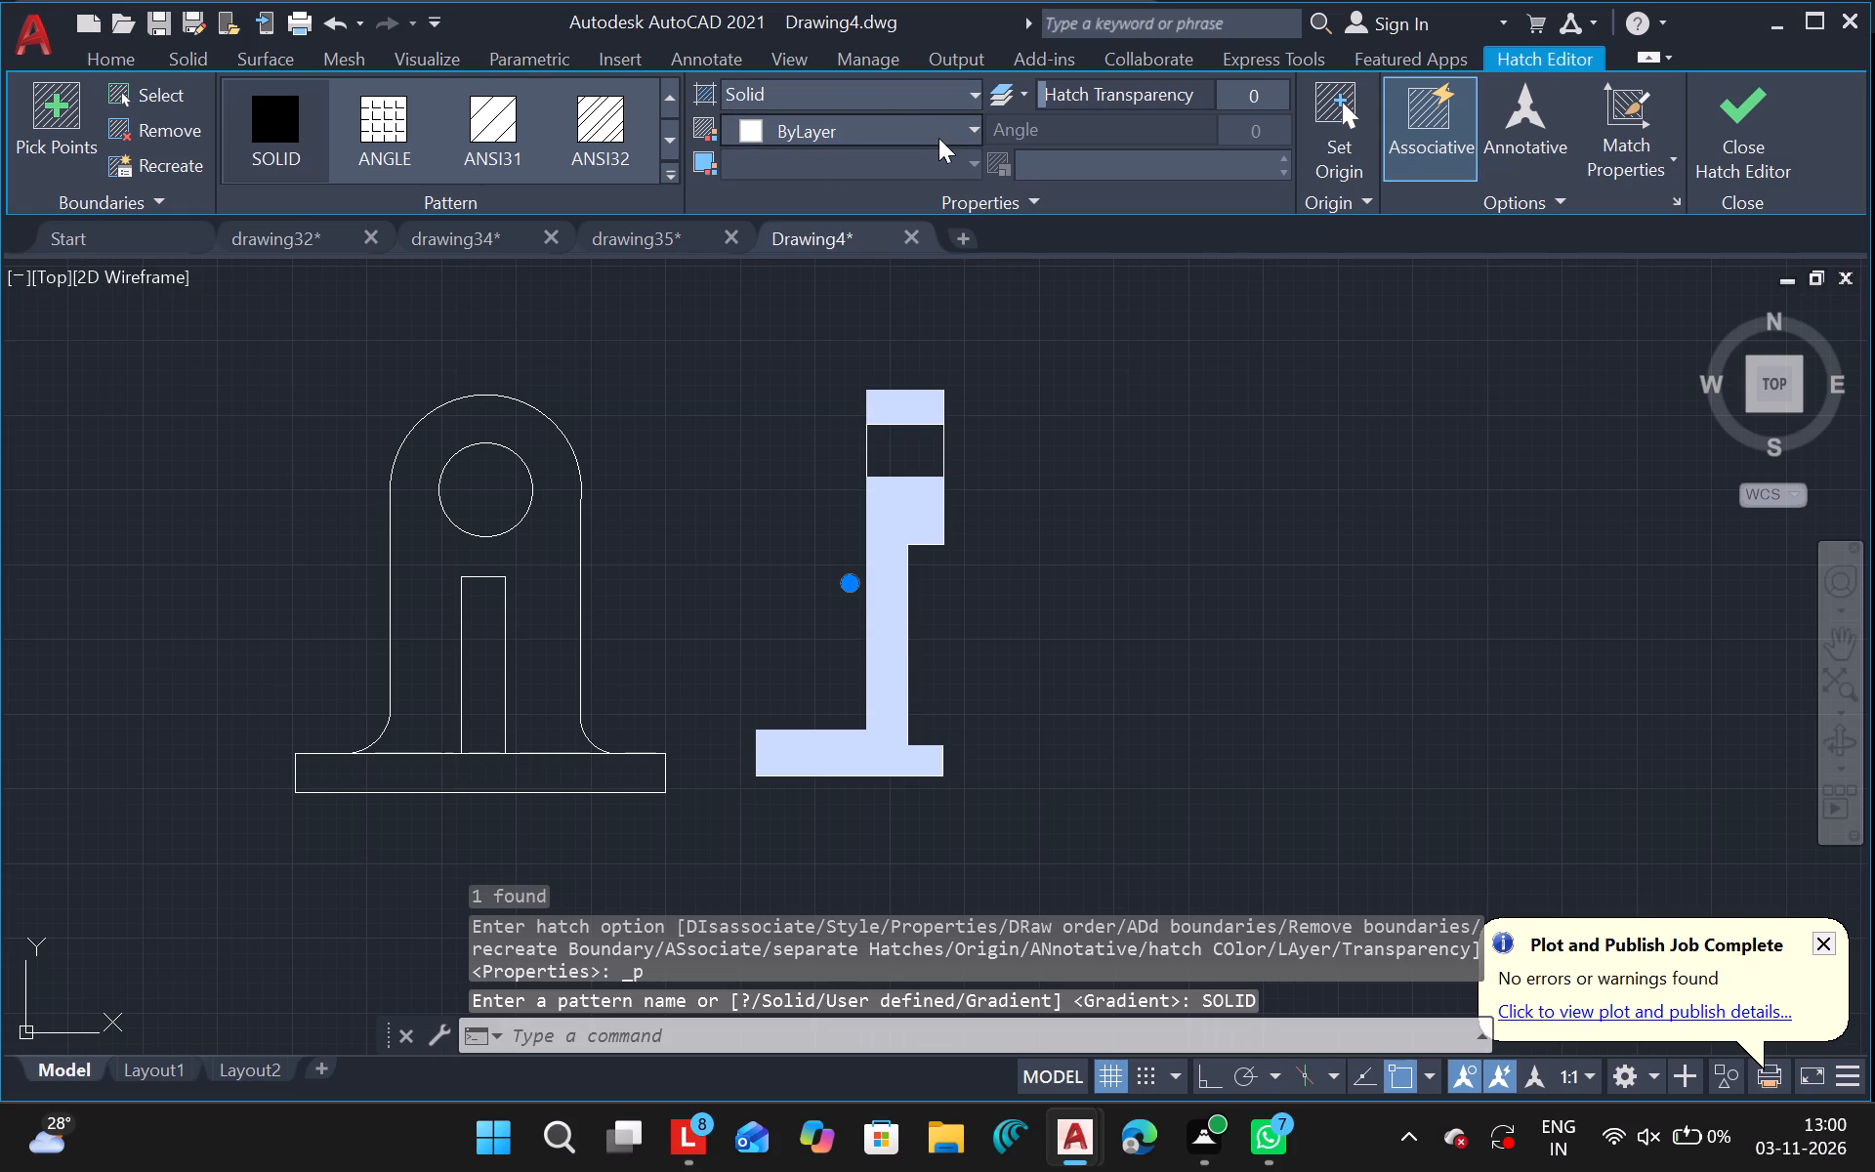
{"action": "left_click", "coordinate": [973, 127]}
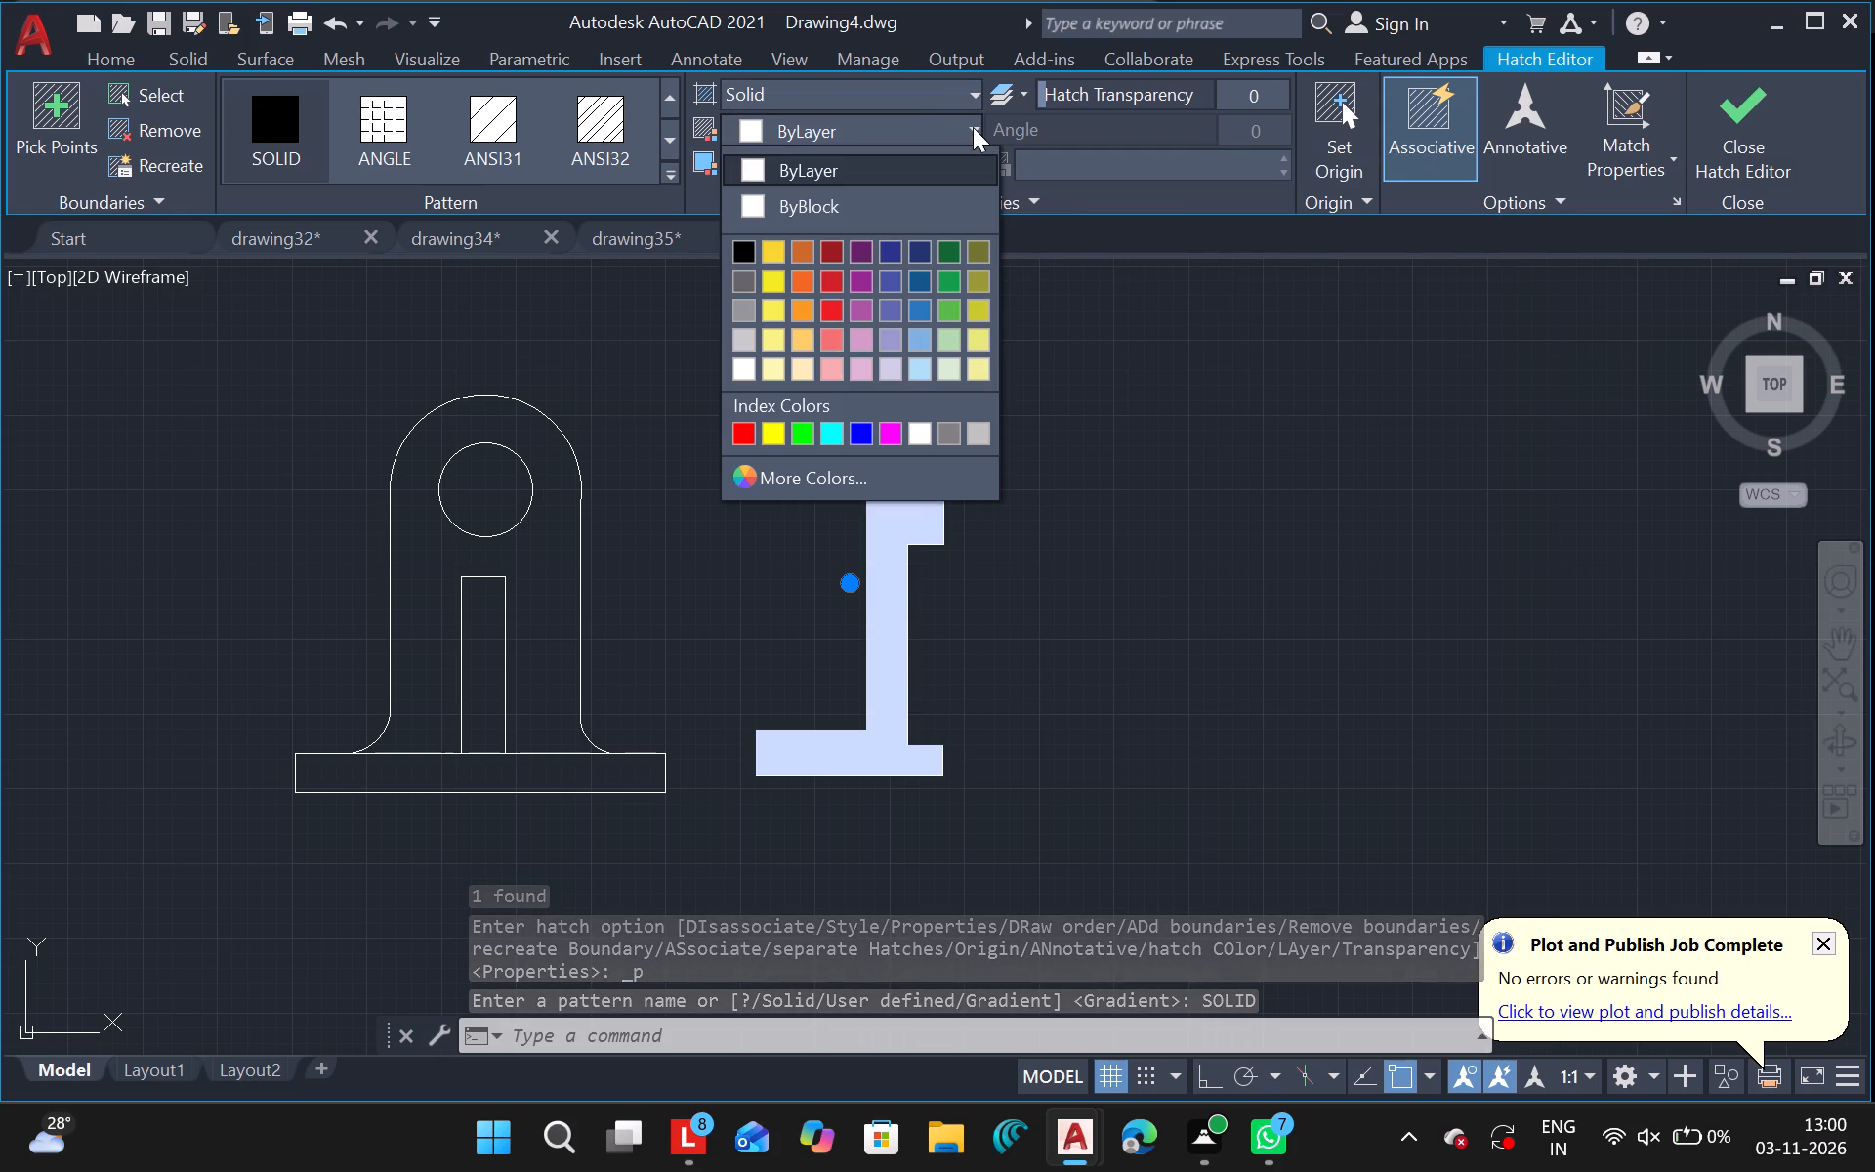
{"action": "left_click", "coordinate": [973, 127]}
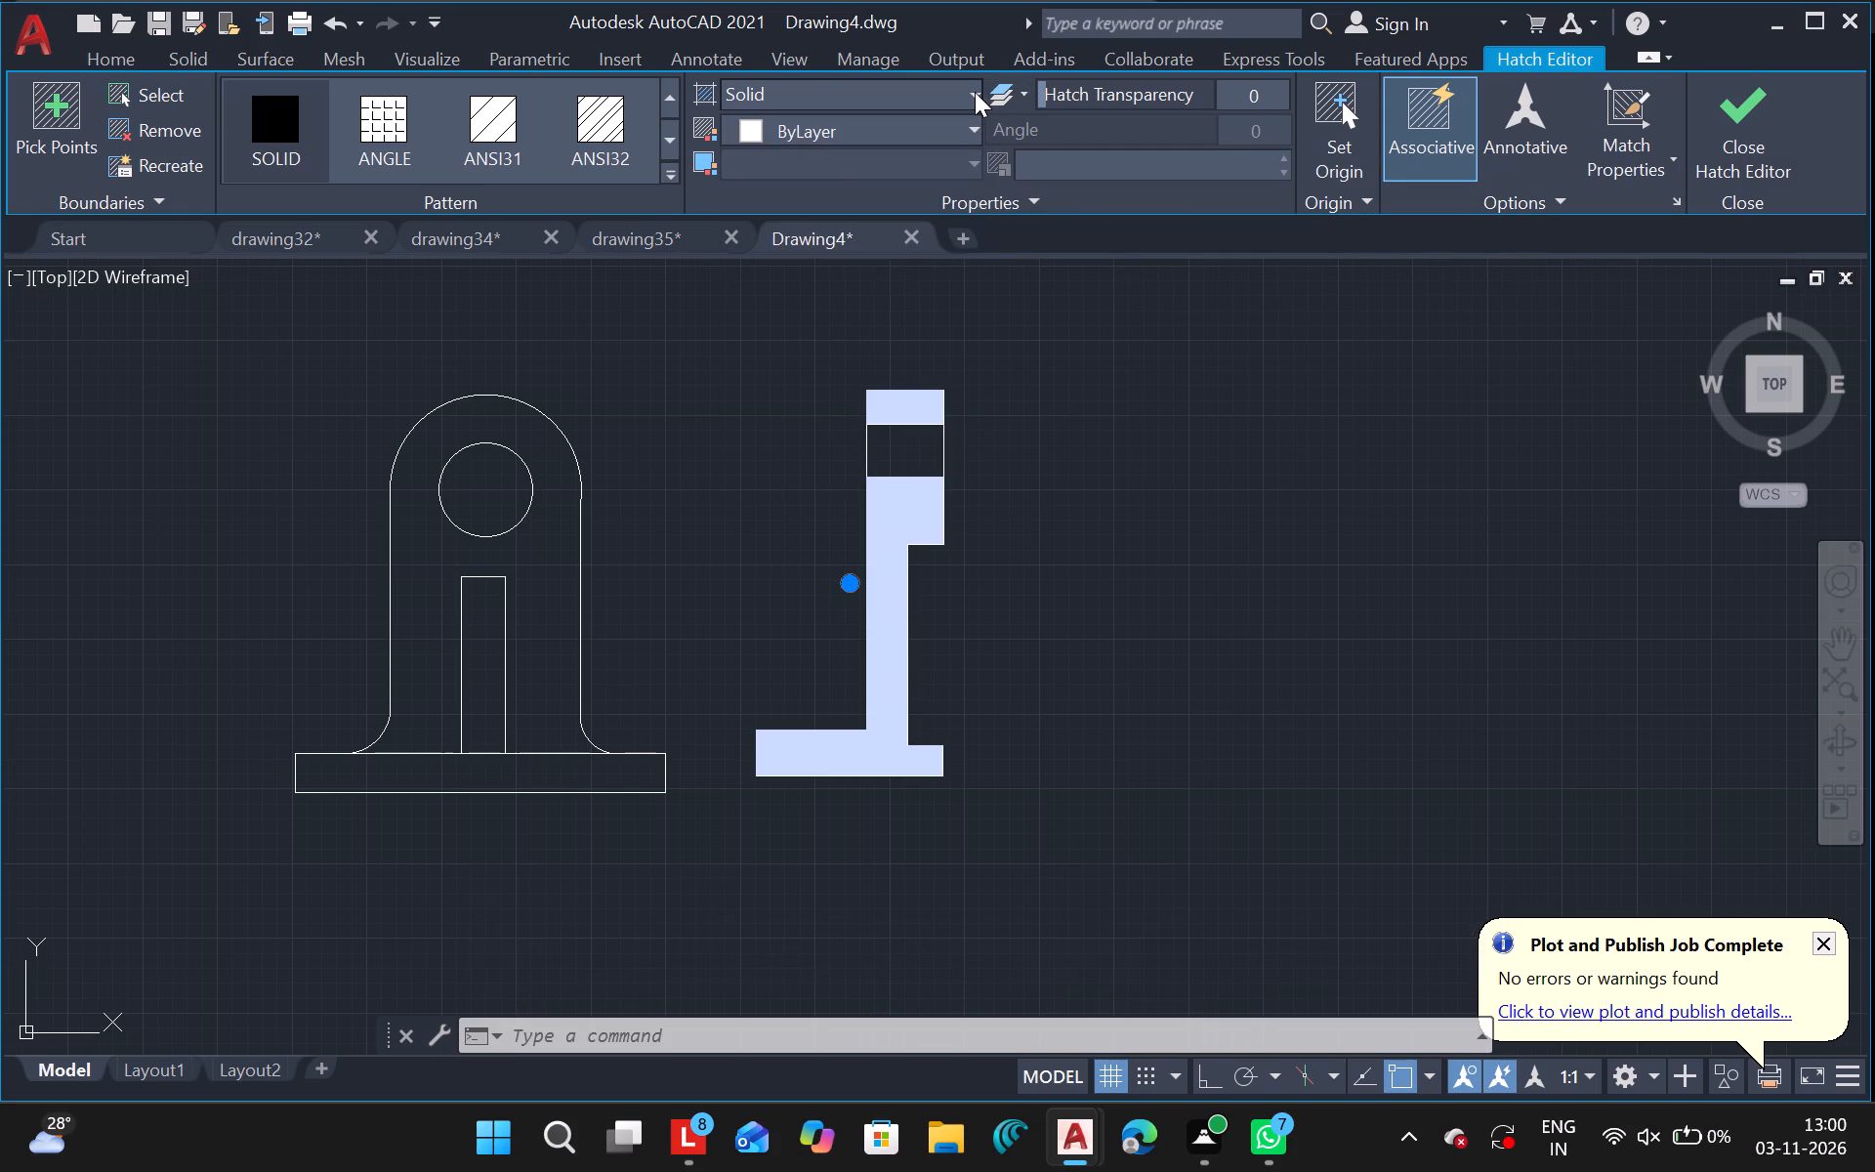
Change the side view's hatch type to User defined and set its transparency to 2.
{"action": "left_click", "coordinate": [975, 92]}
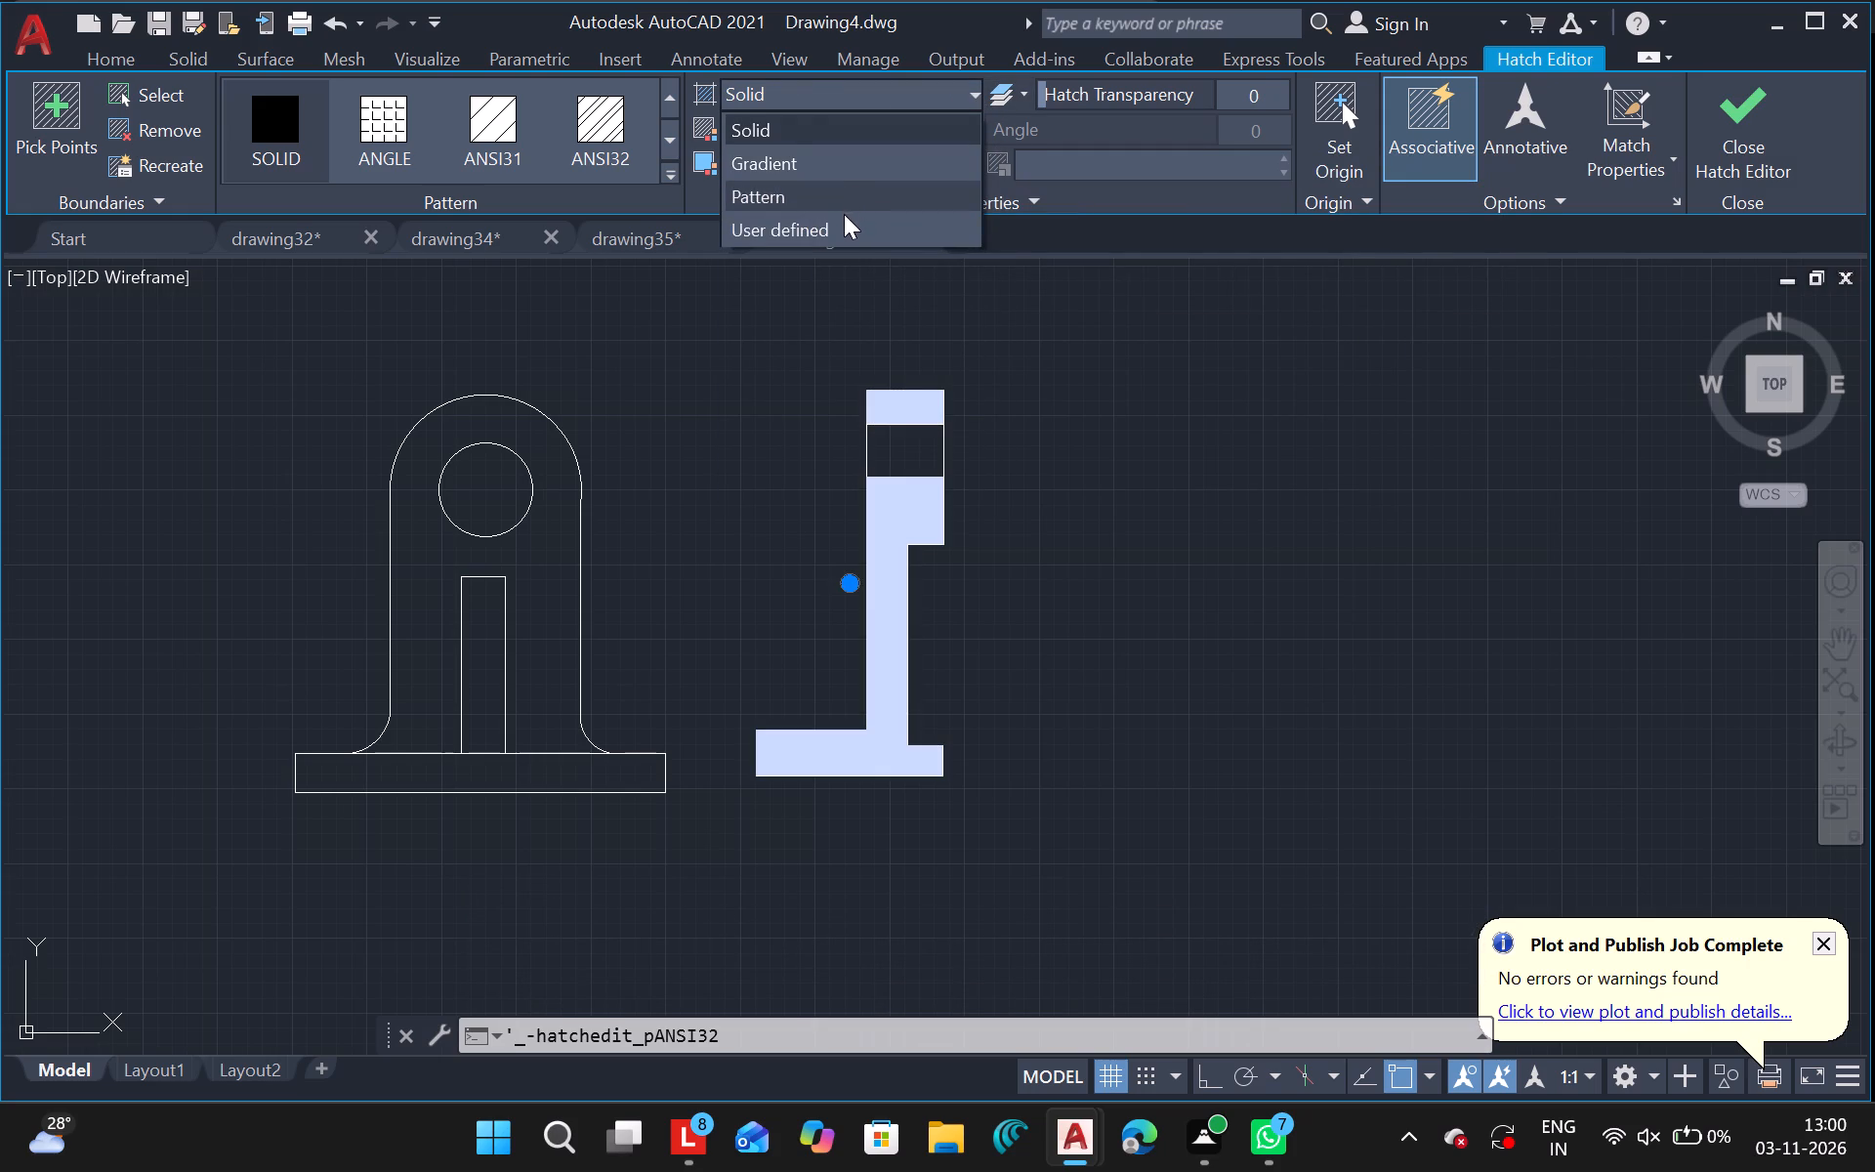
{"action": "left_click", "coordinate": [944, 218]}
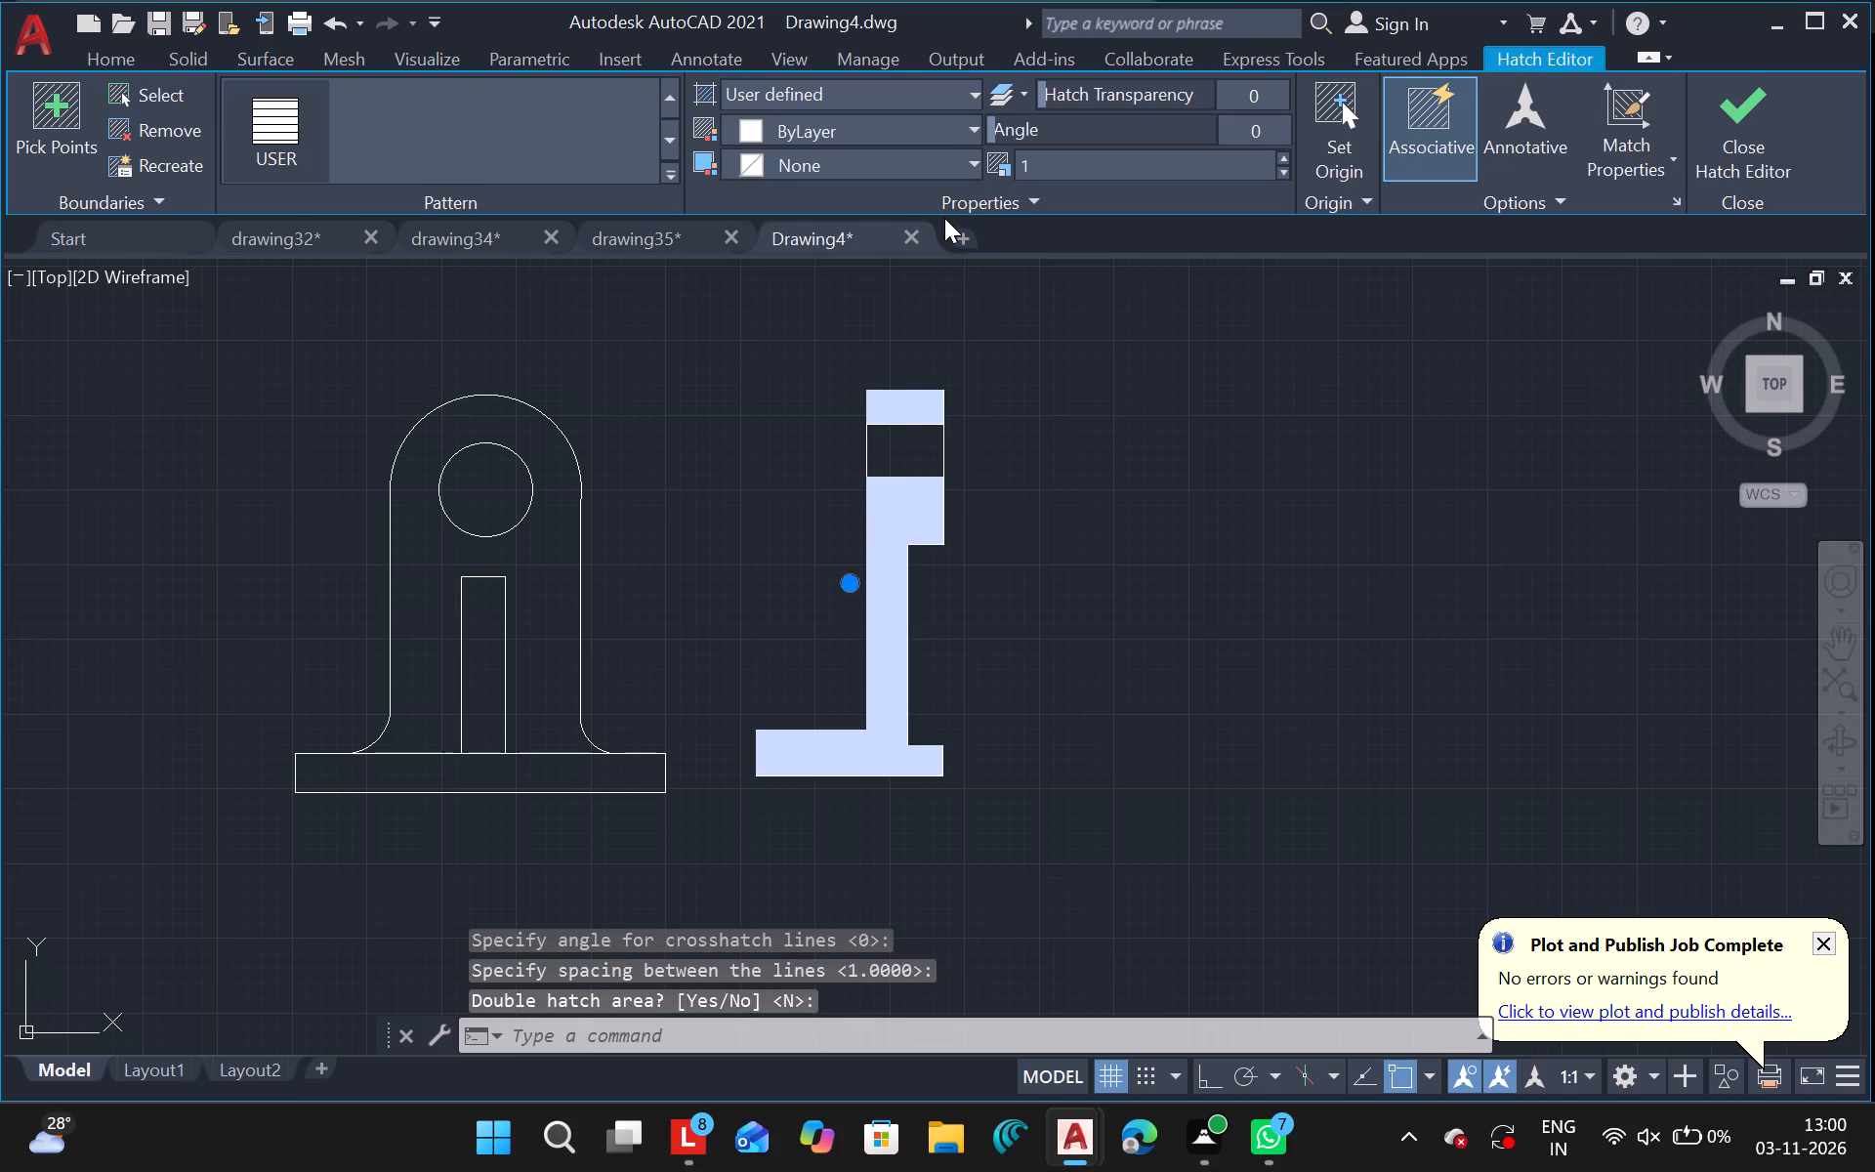
{"action": "left_click", "coordinate": [757, 165]}
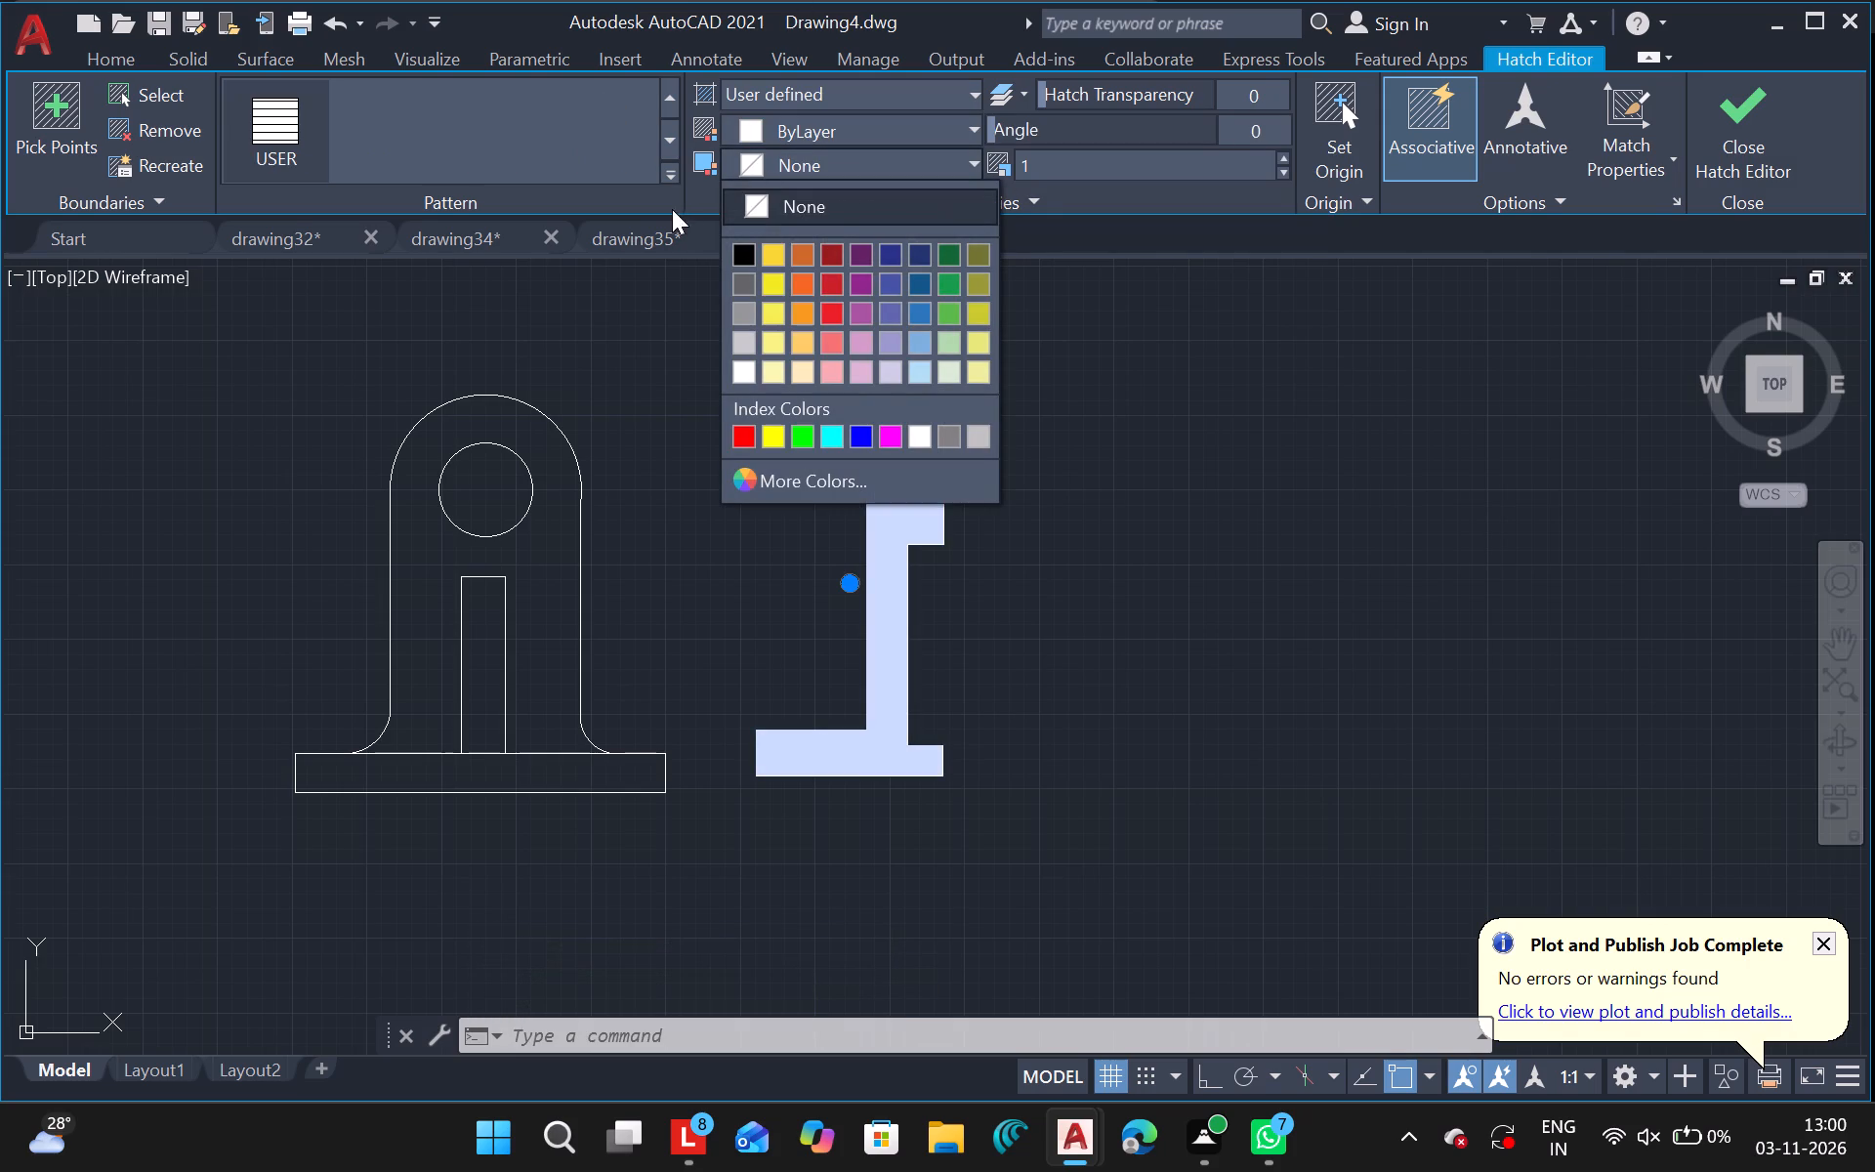
{"action": "left_click", "coordinate": [644, 263]}
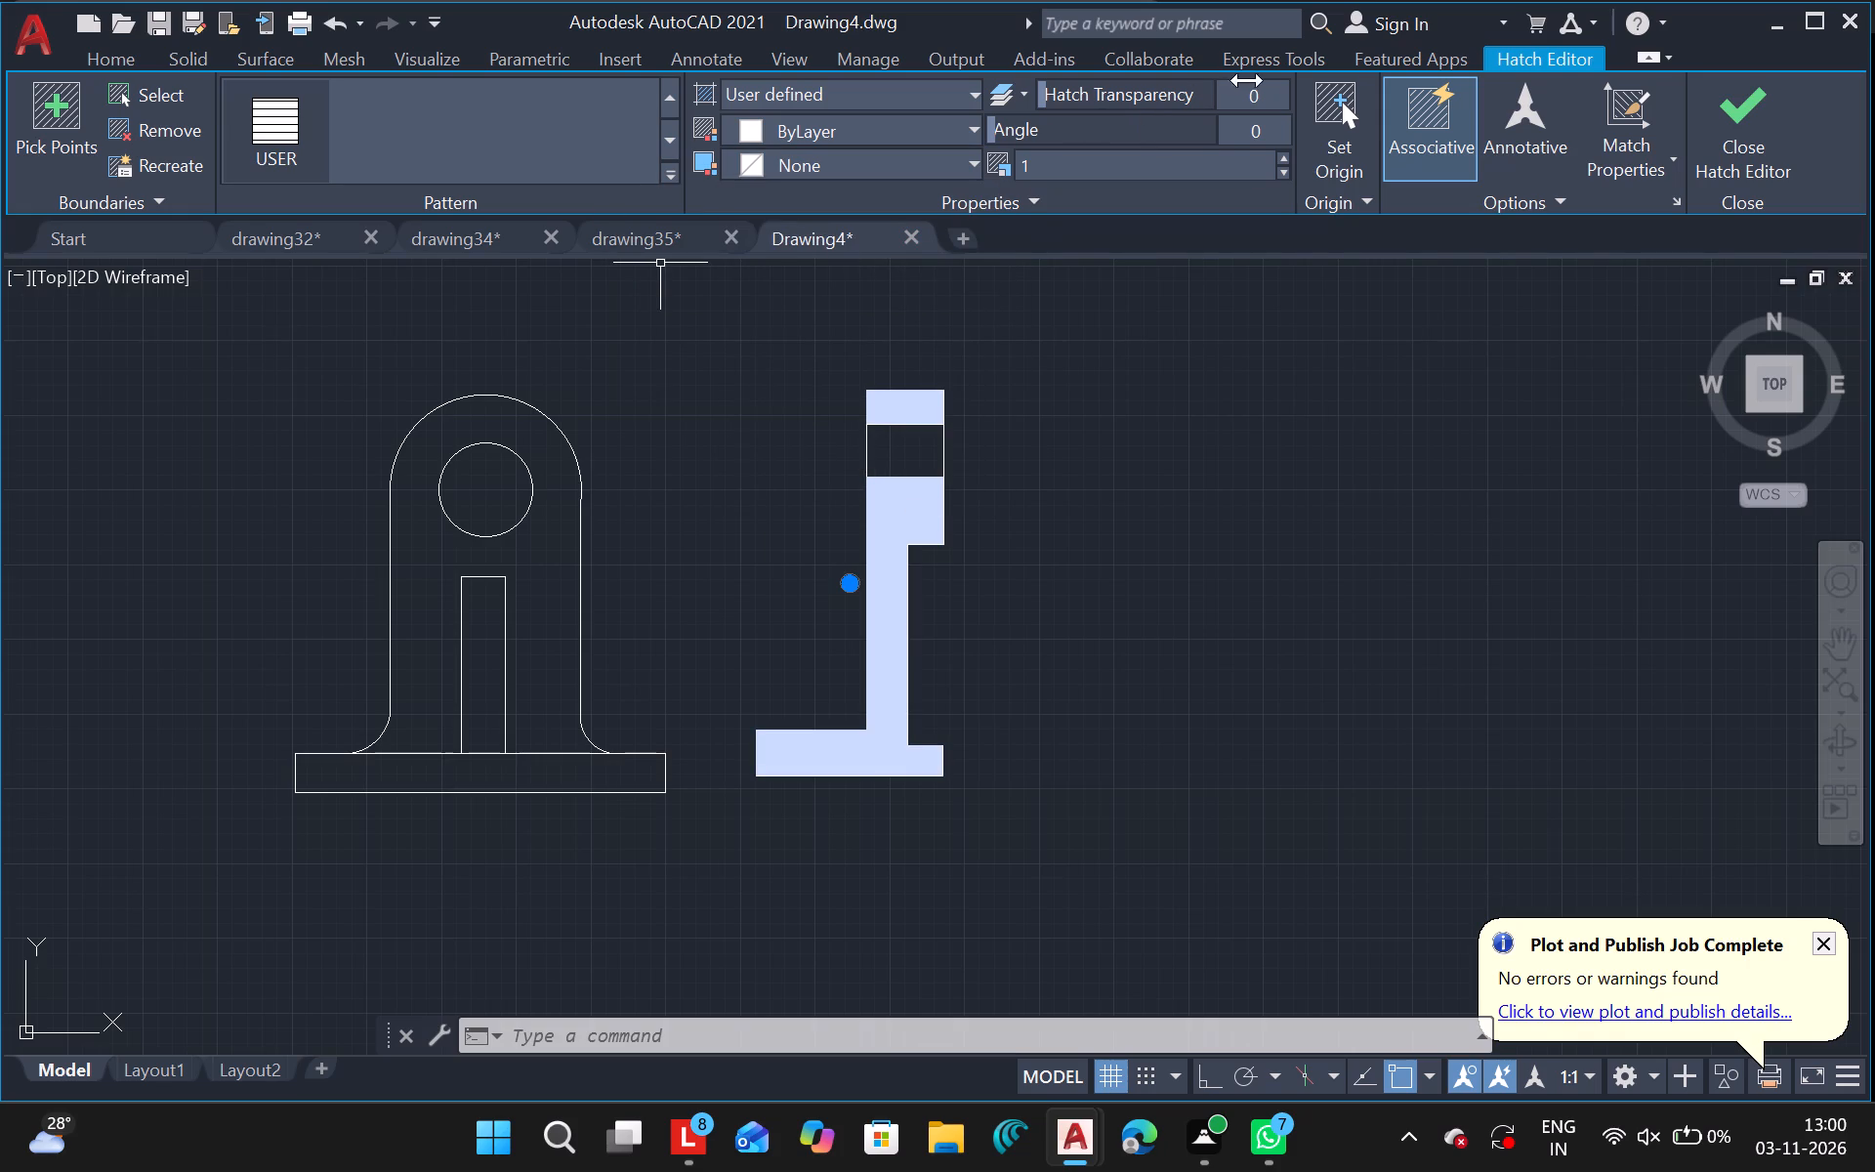
{"action": "left_click", "coordinate": [1253, 105]}
{"action": "key", "text": "2"}
{"action": "key", "text": "Return"}
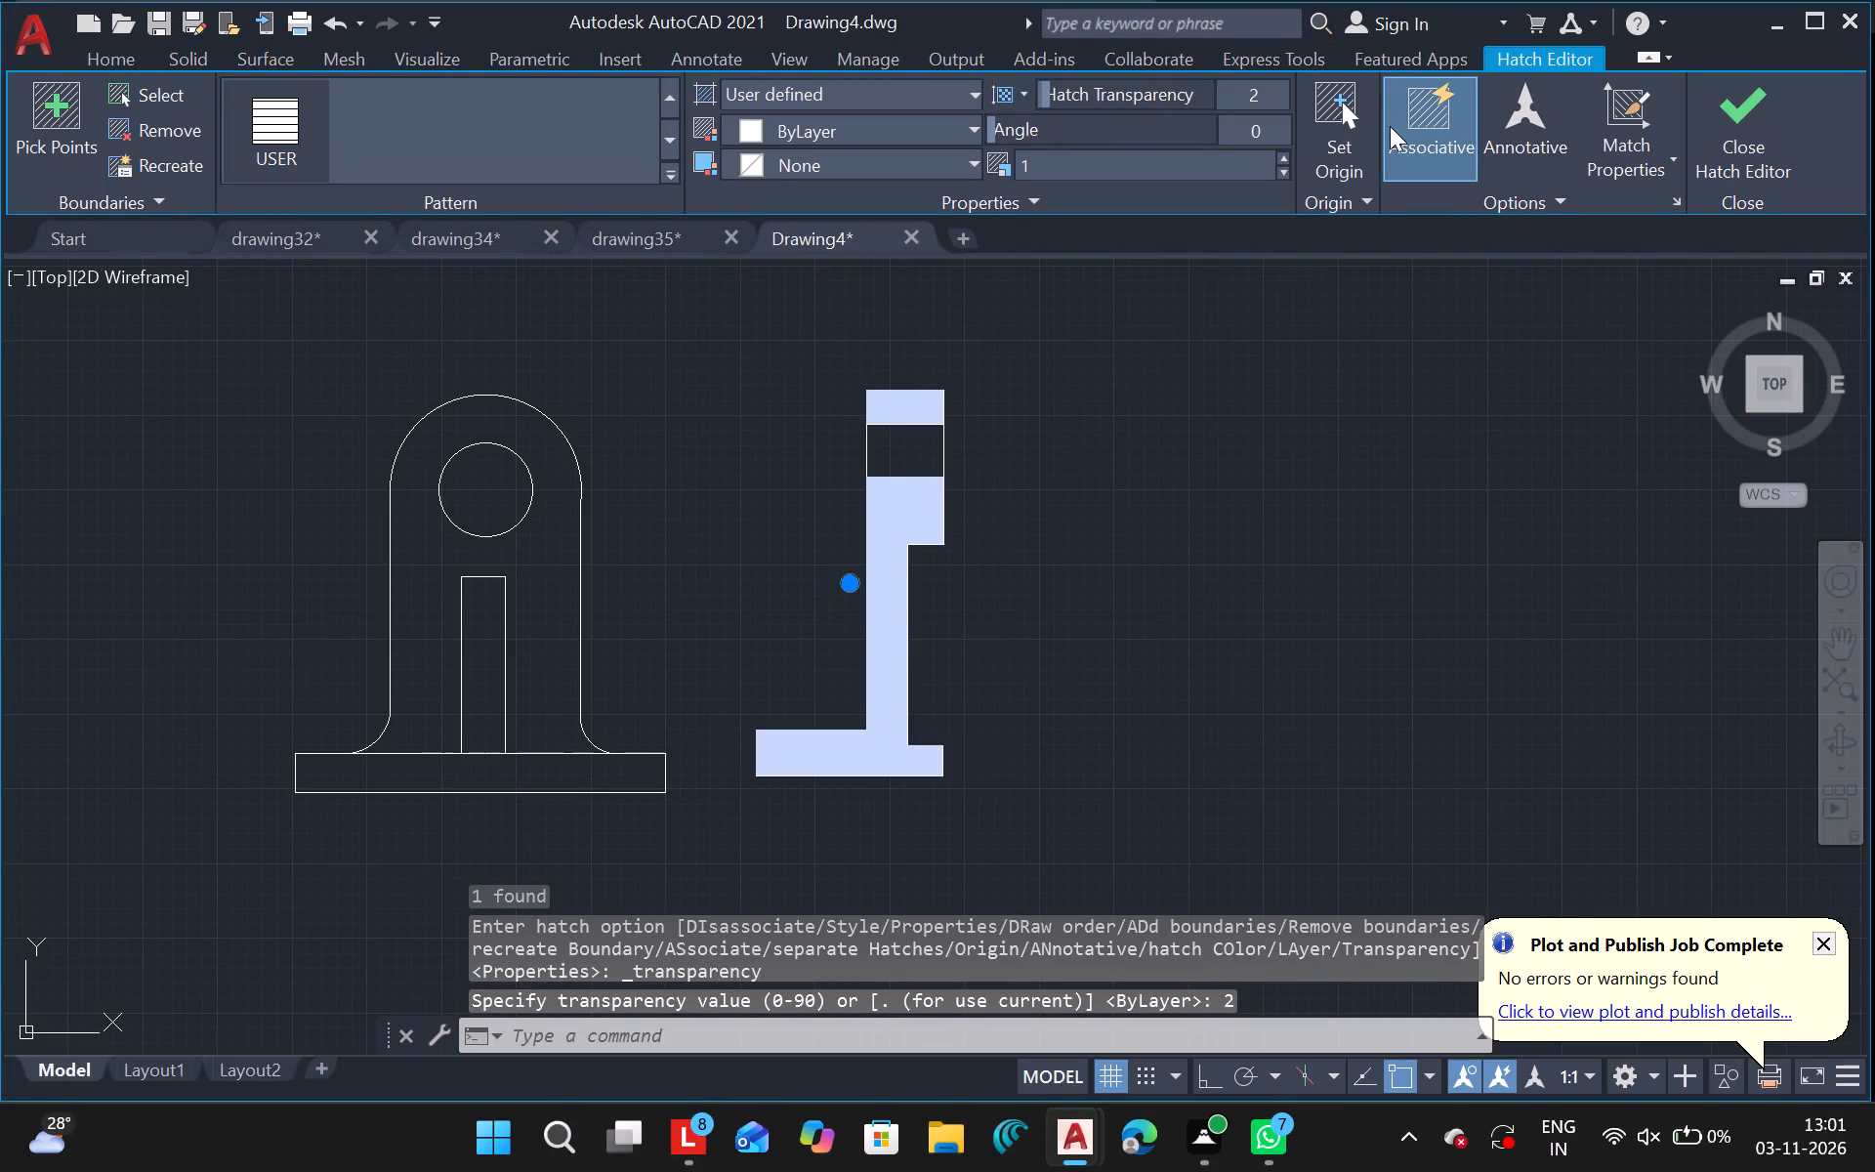
Remove the boundary associativity of the side view's hatch.
{"action": "left_click", "coordinate": [1420, 101]}
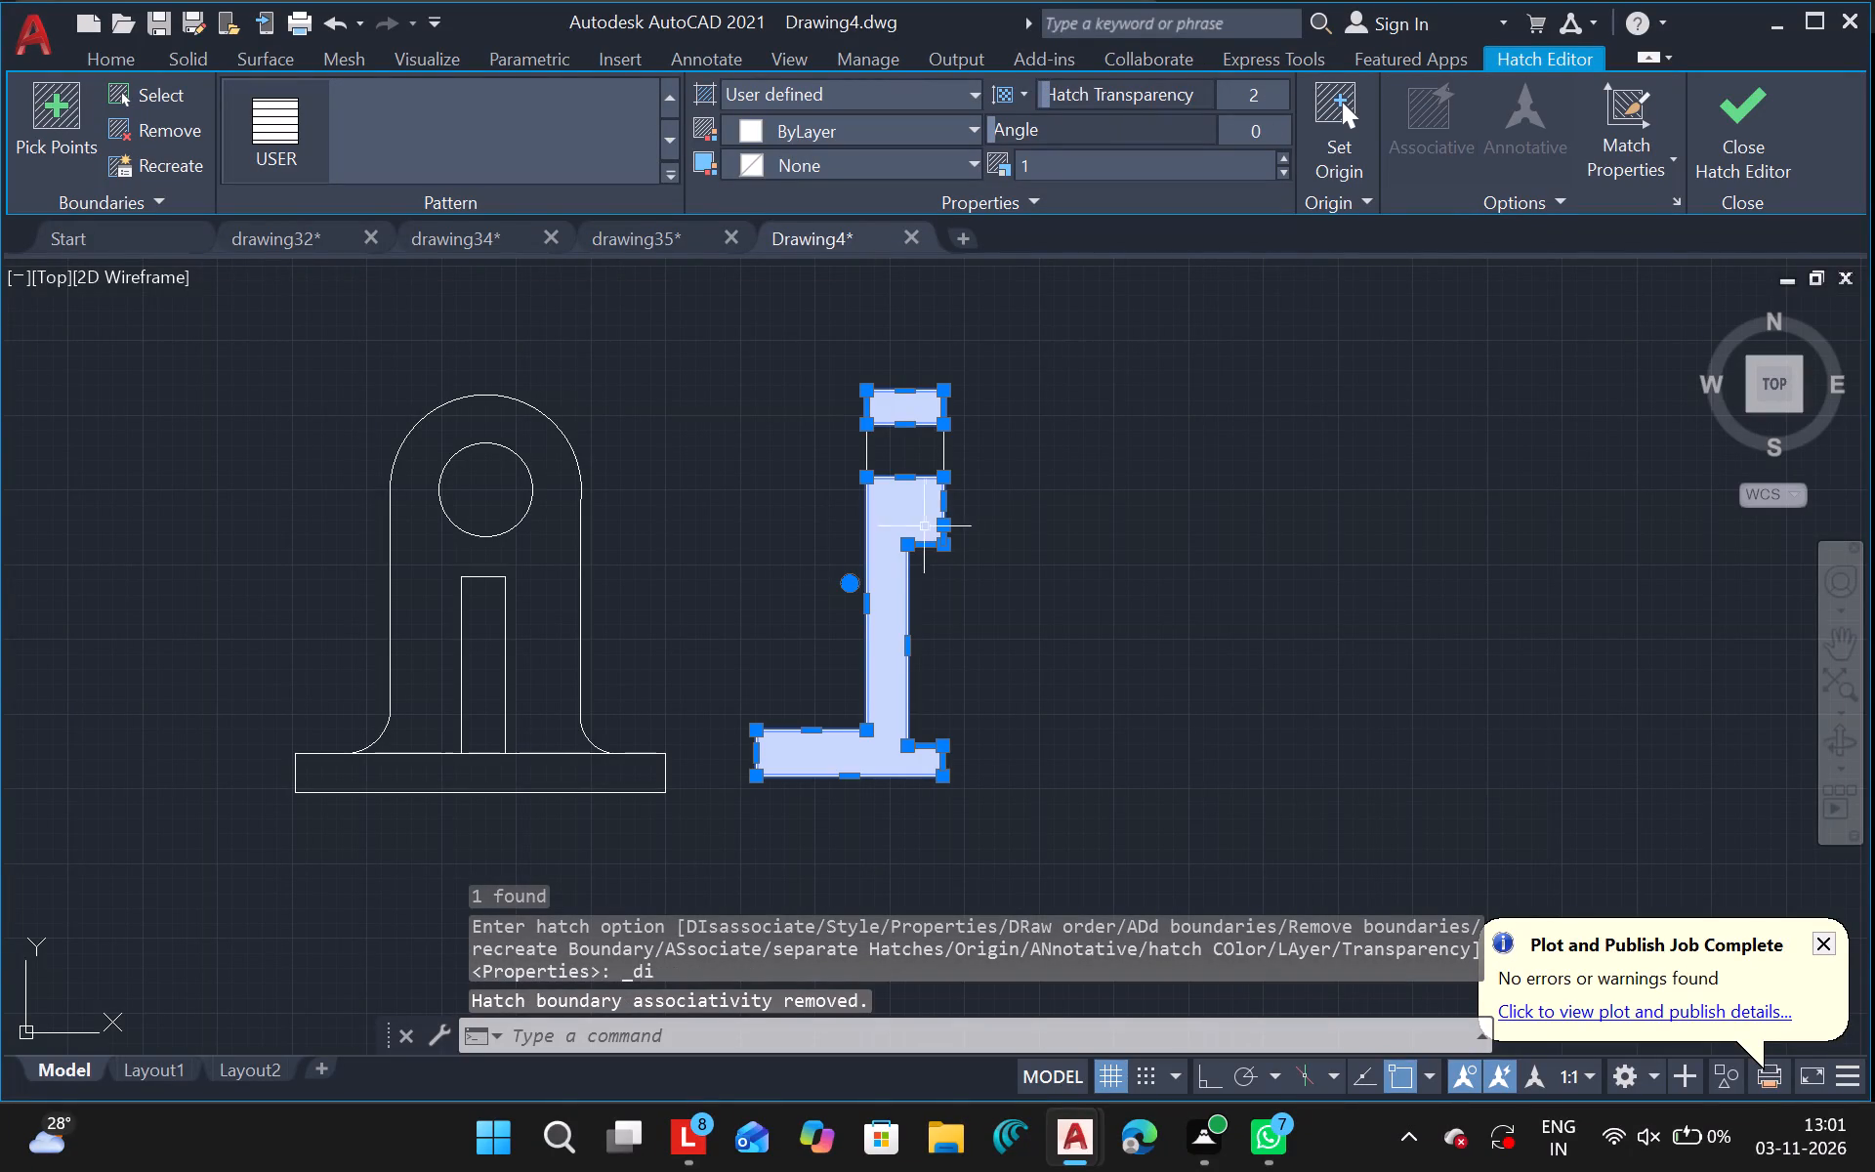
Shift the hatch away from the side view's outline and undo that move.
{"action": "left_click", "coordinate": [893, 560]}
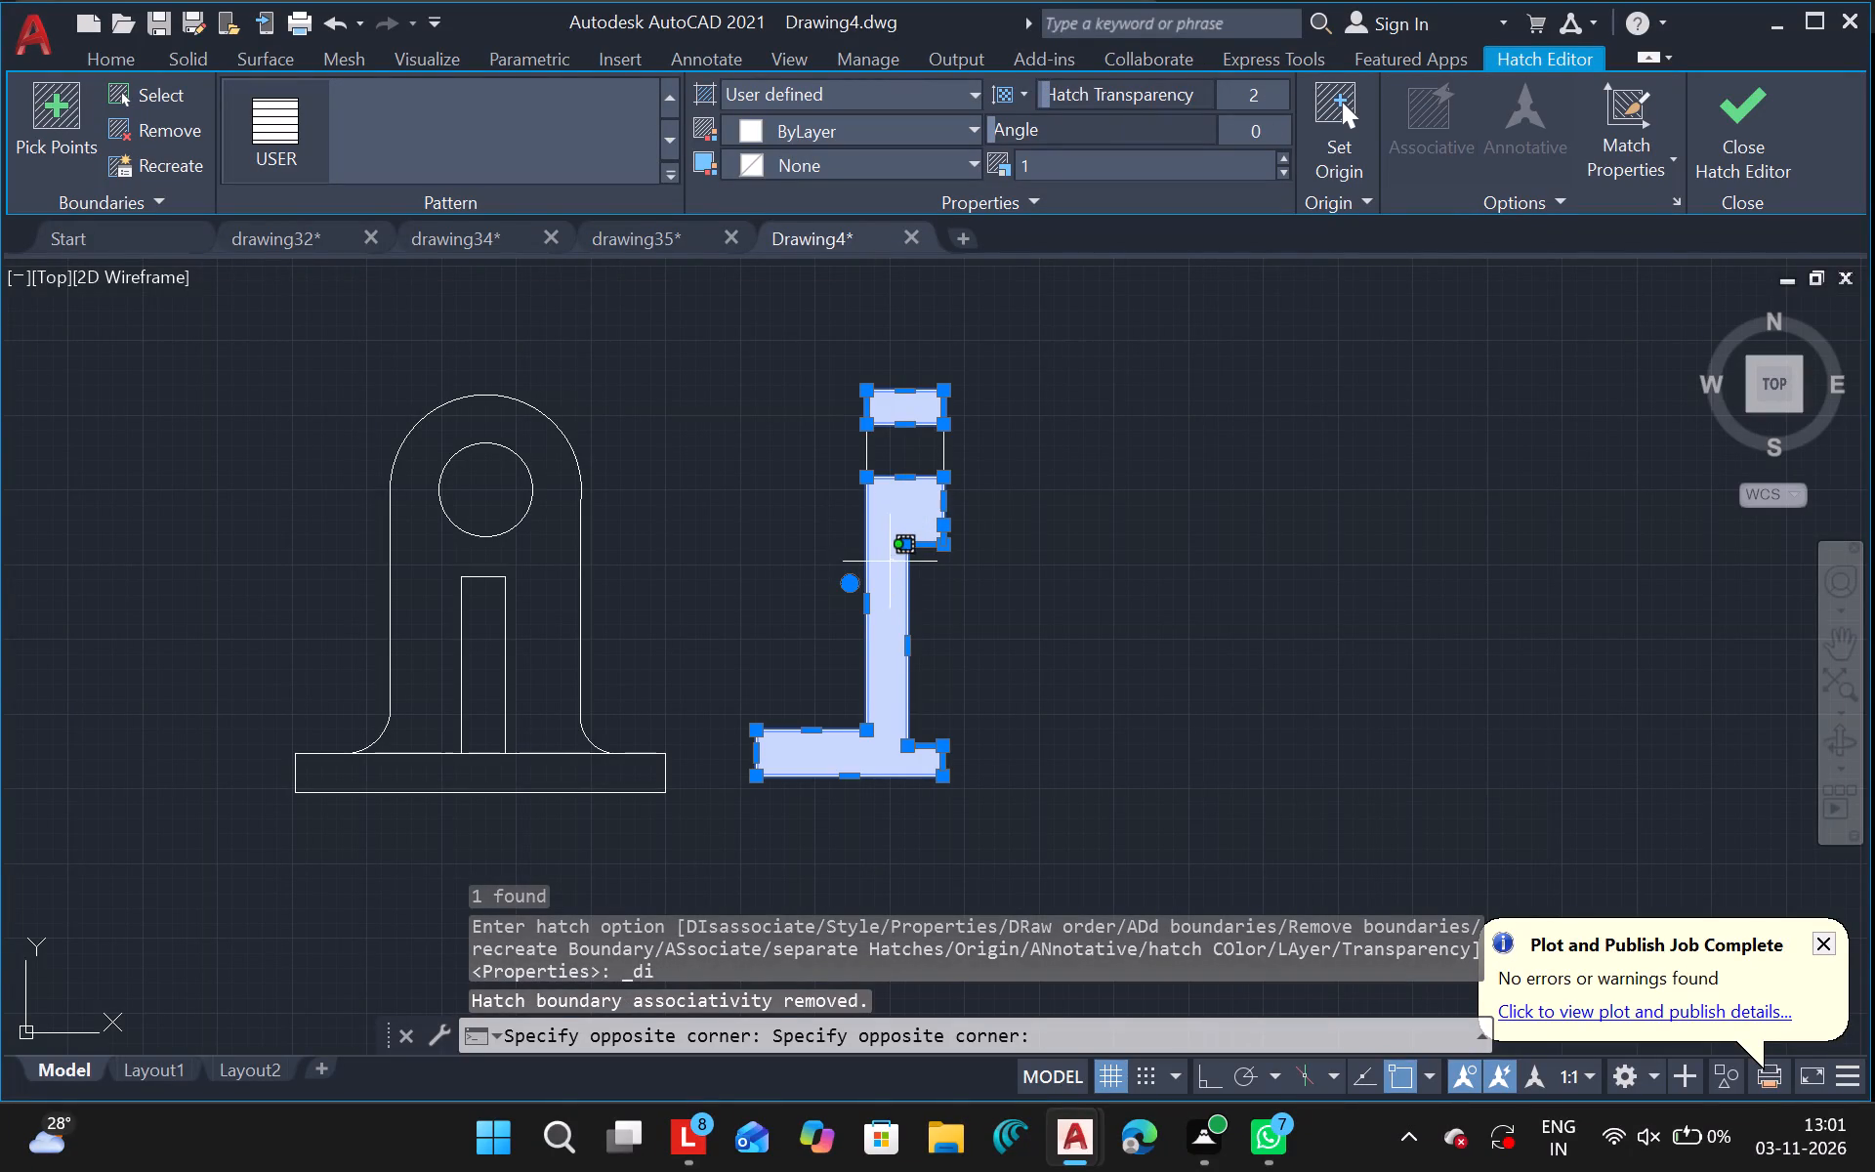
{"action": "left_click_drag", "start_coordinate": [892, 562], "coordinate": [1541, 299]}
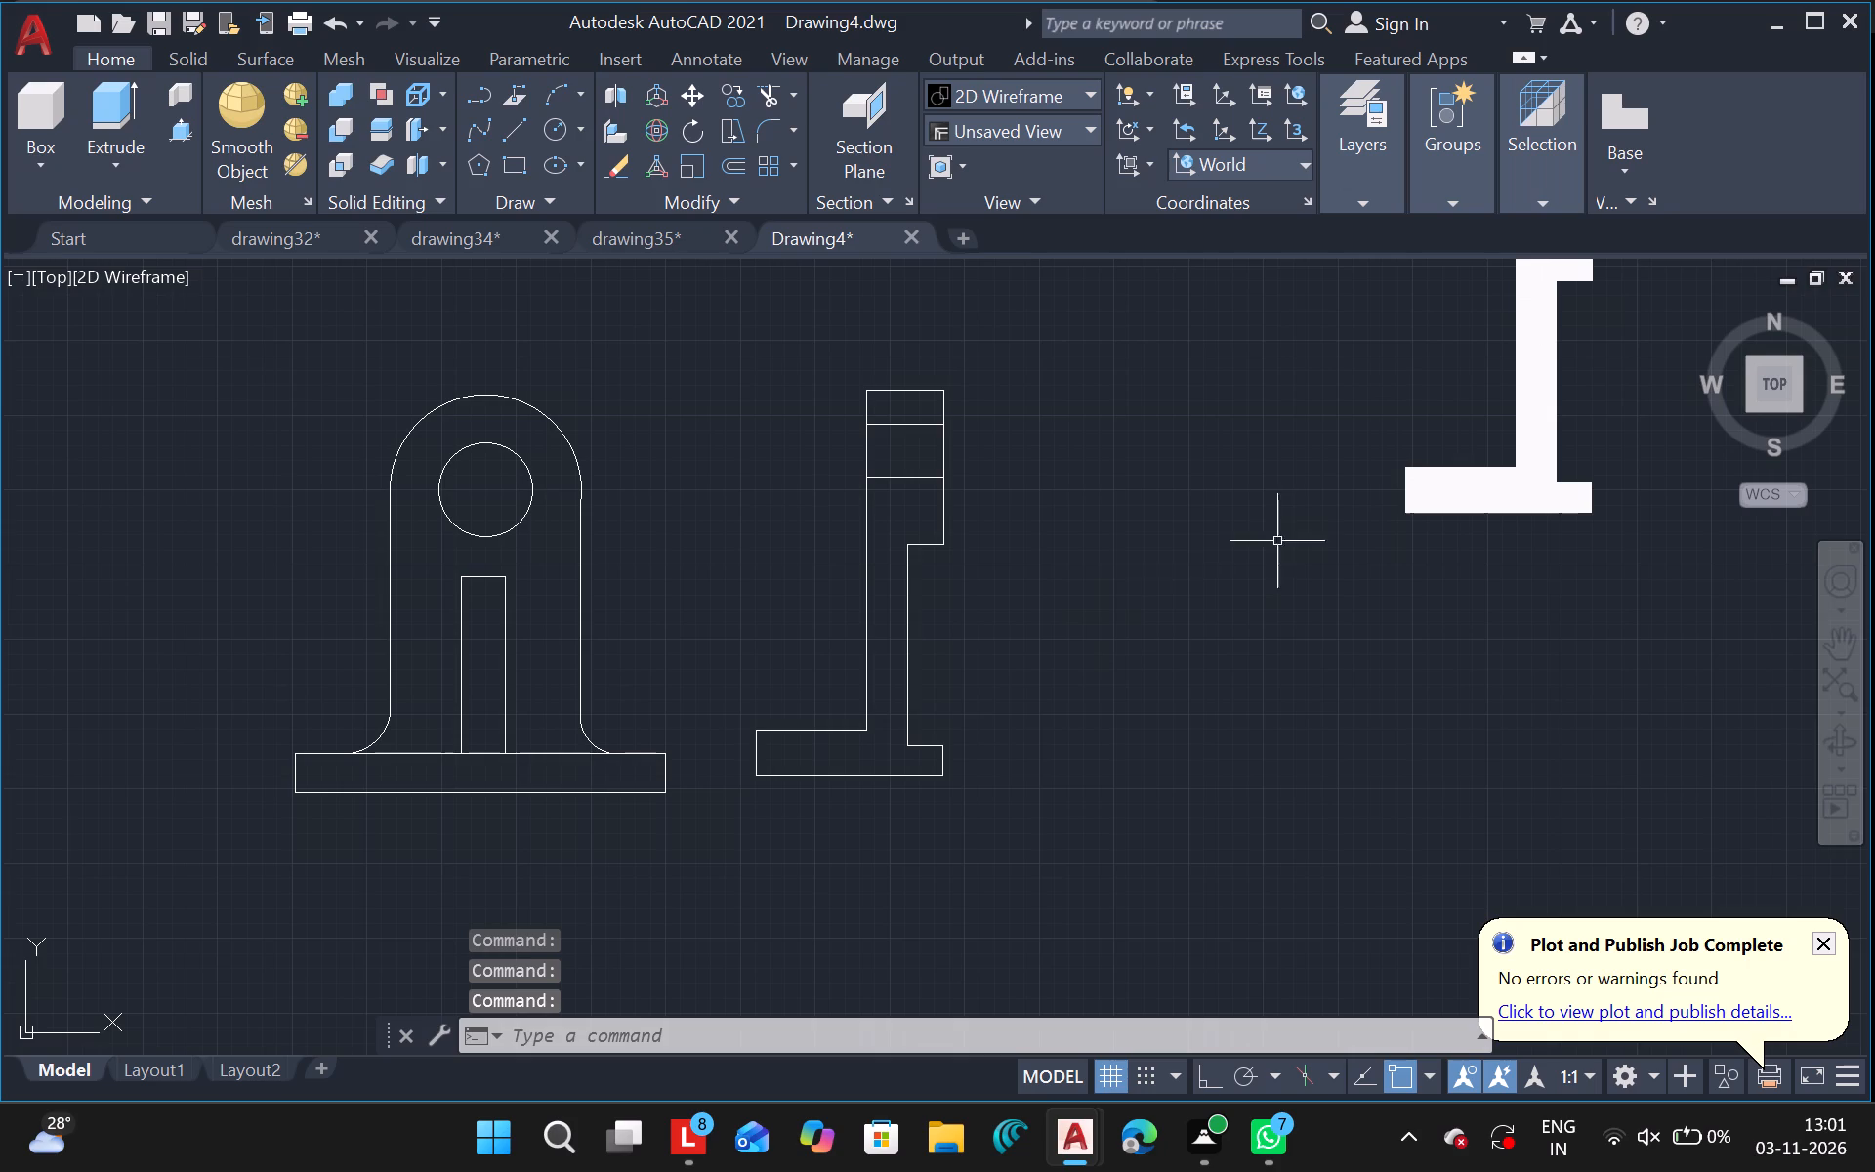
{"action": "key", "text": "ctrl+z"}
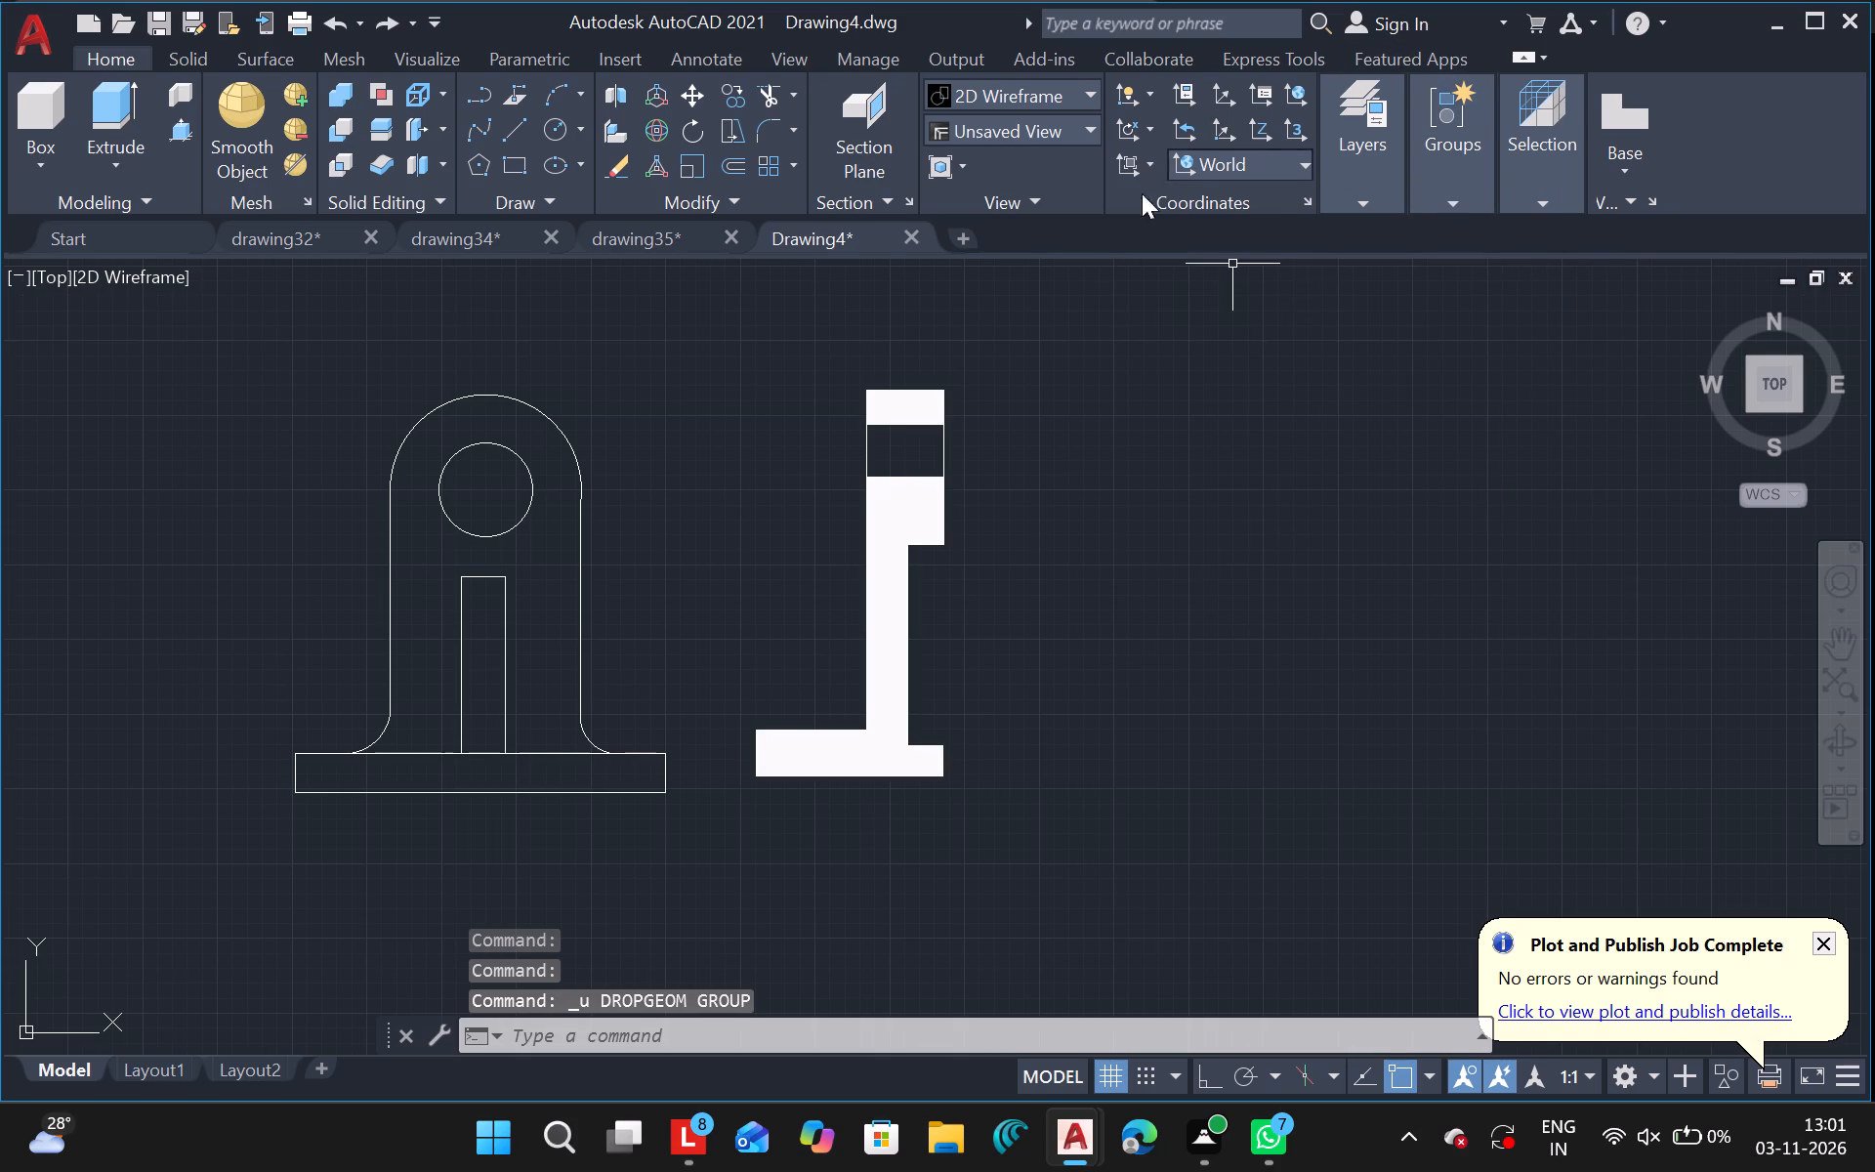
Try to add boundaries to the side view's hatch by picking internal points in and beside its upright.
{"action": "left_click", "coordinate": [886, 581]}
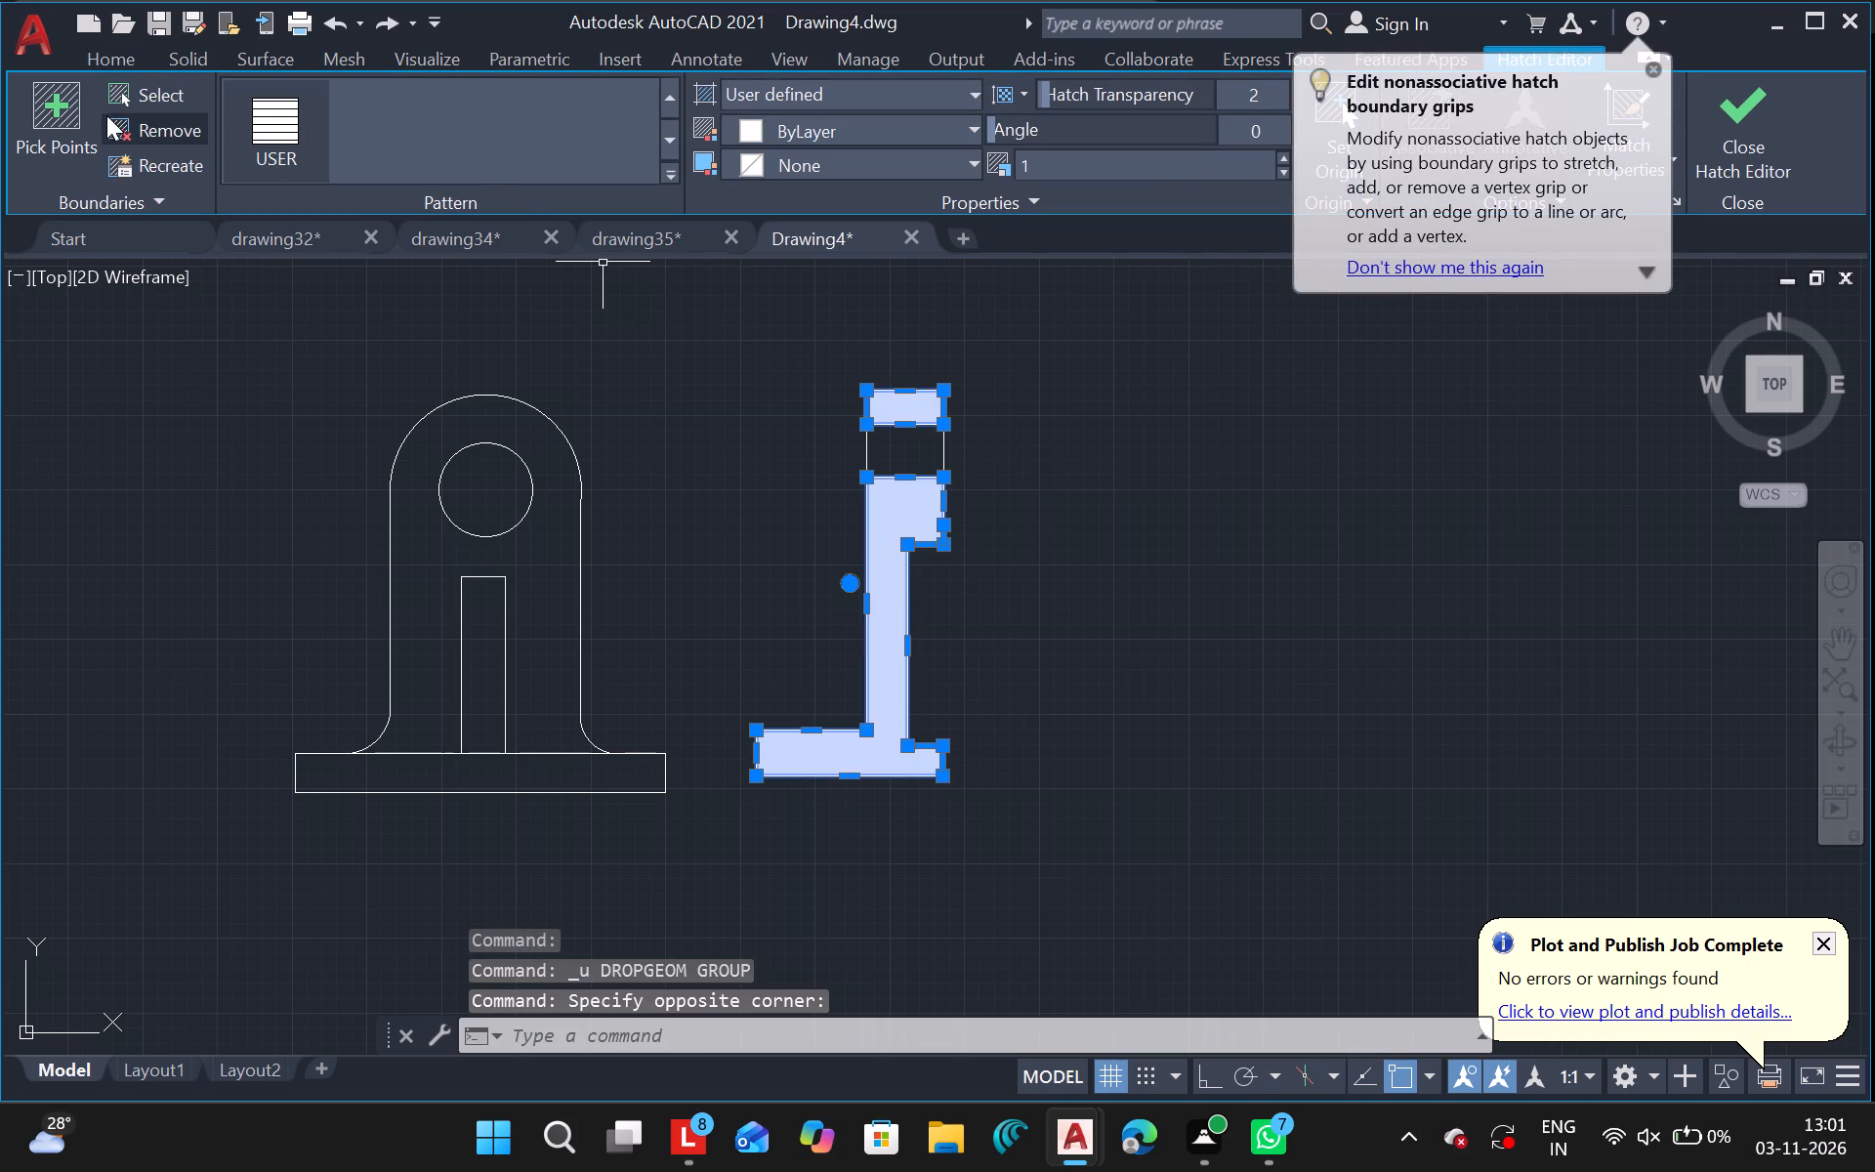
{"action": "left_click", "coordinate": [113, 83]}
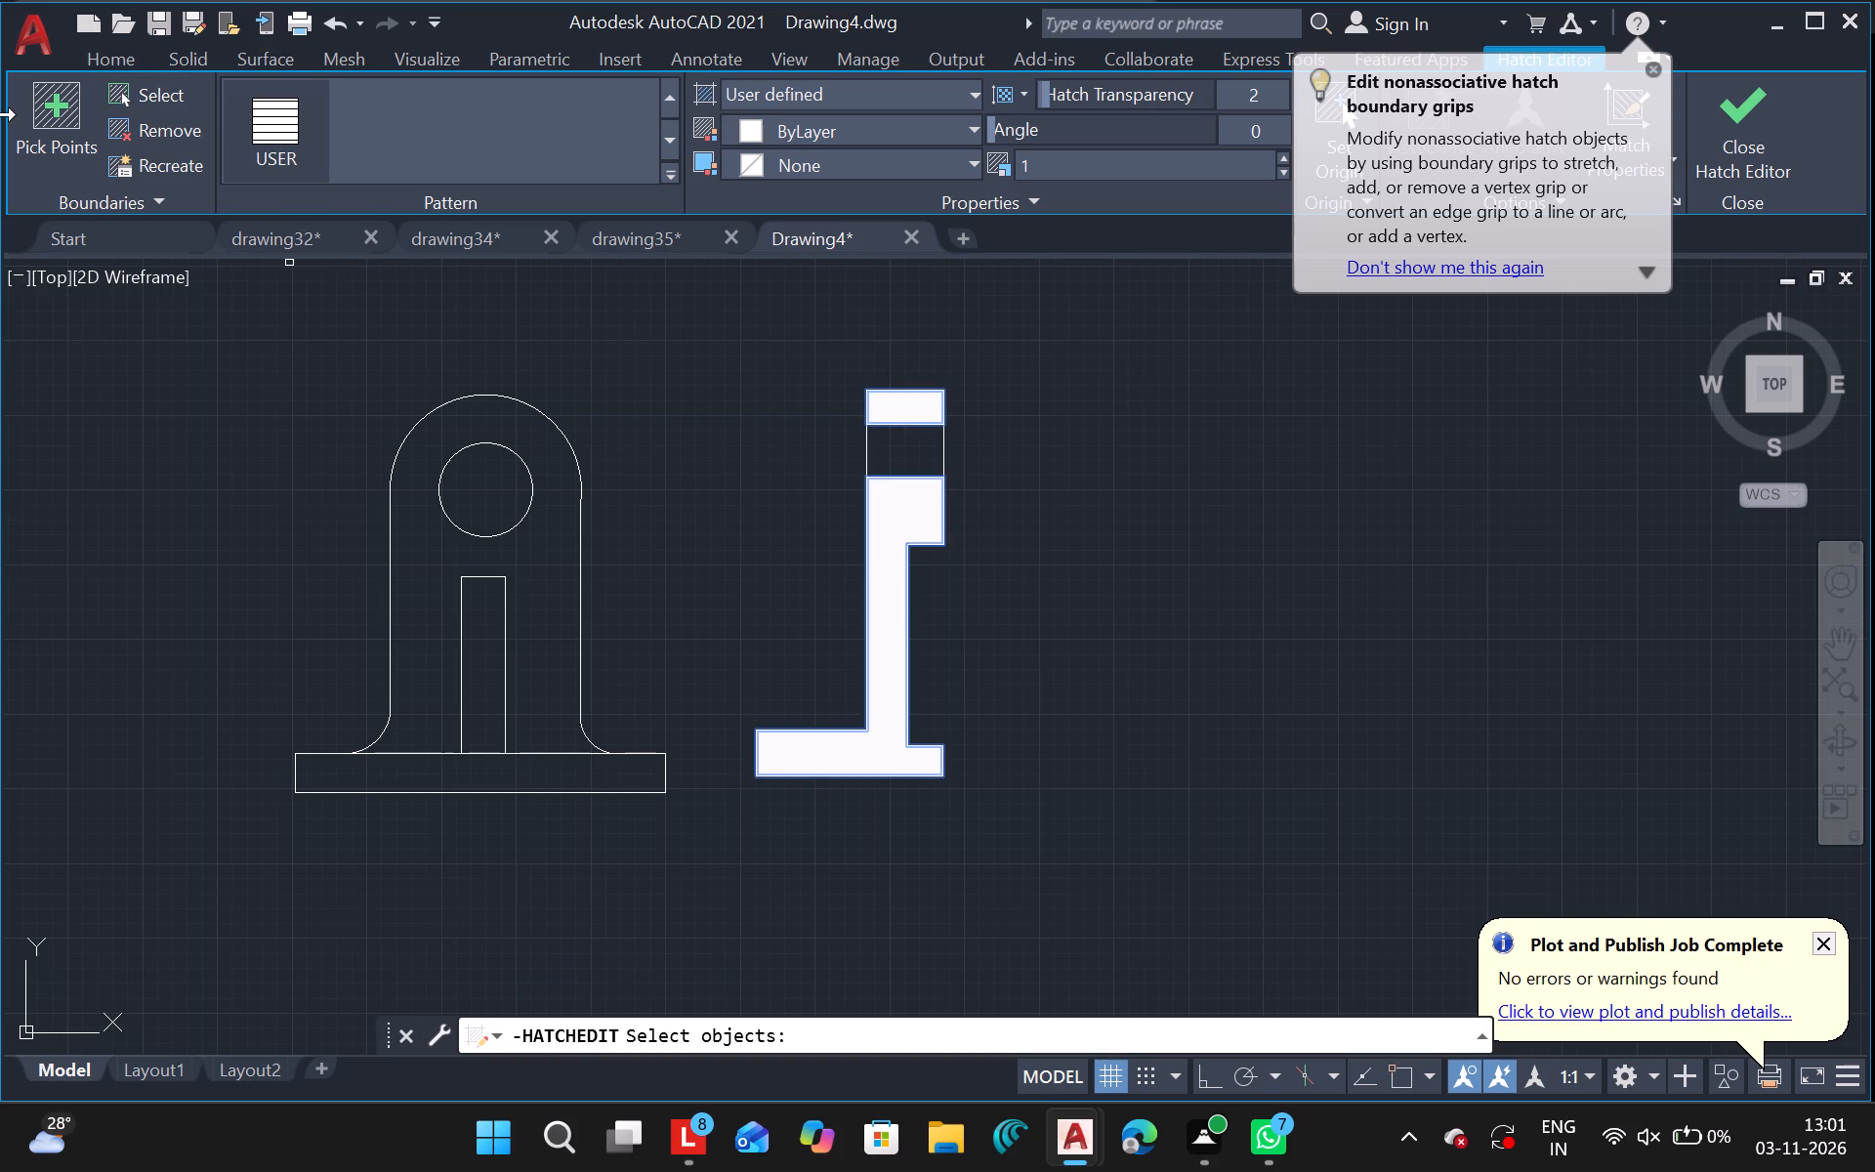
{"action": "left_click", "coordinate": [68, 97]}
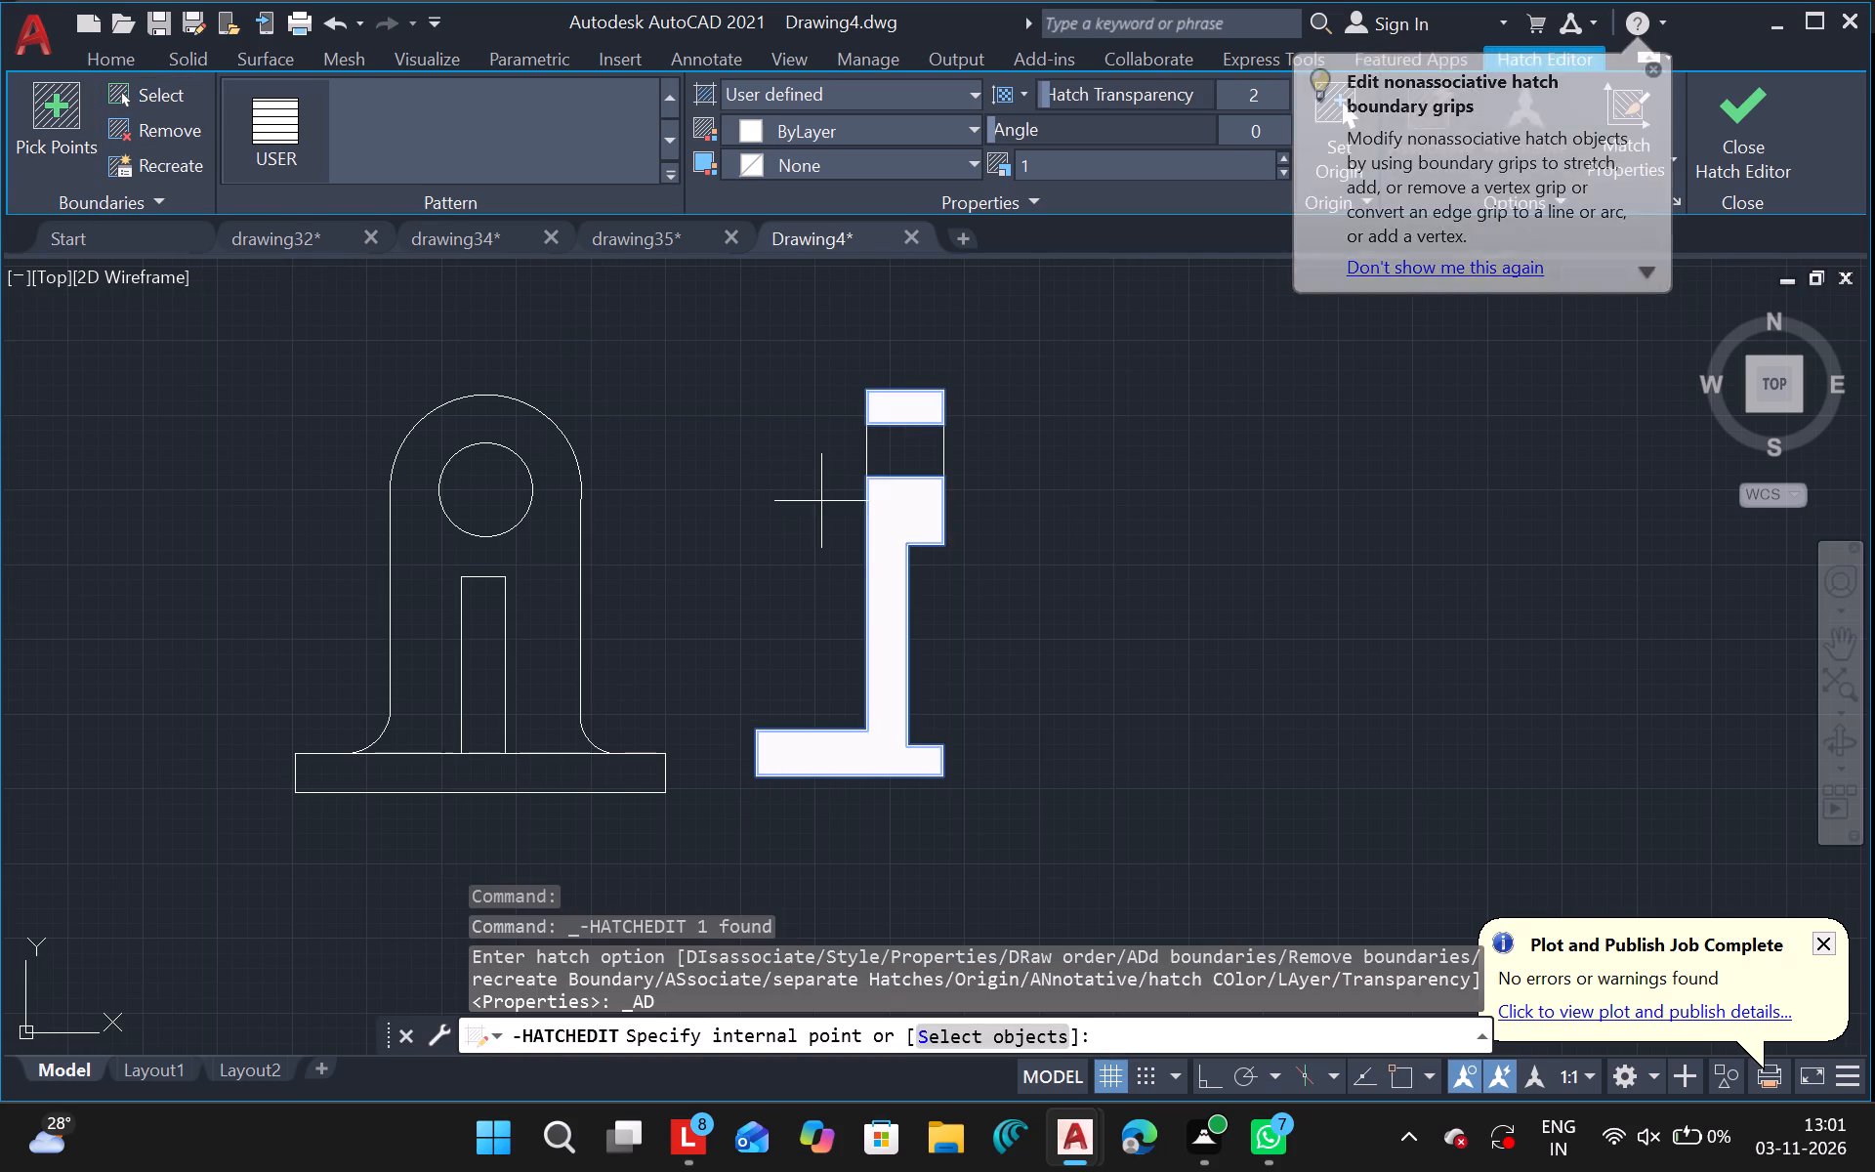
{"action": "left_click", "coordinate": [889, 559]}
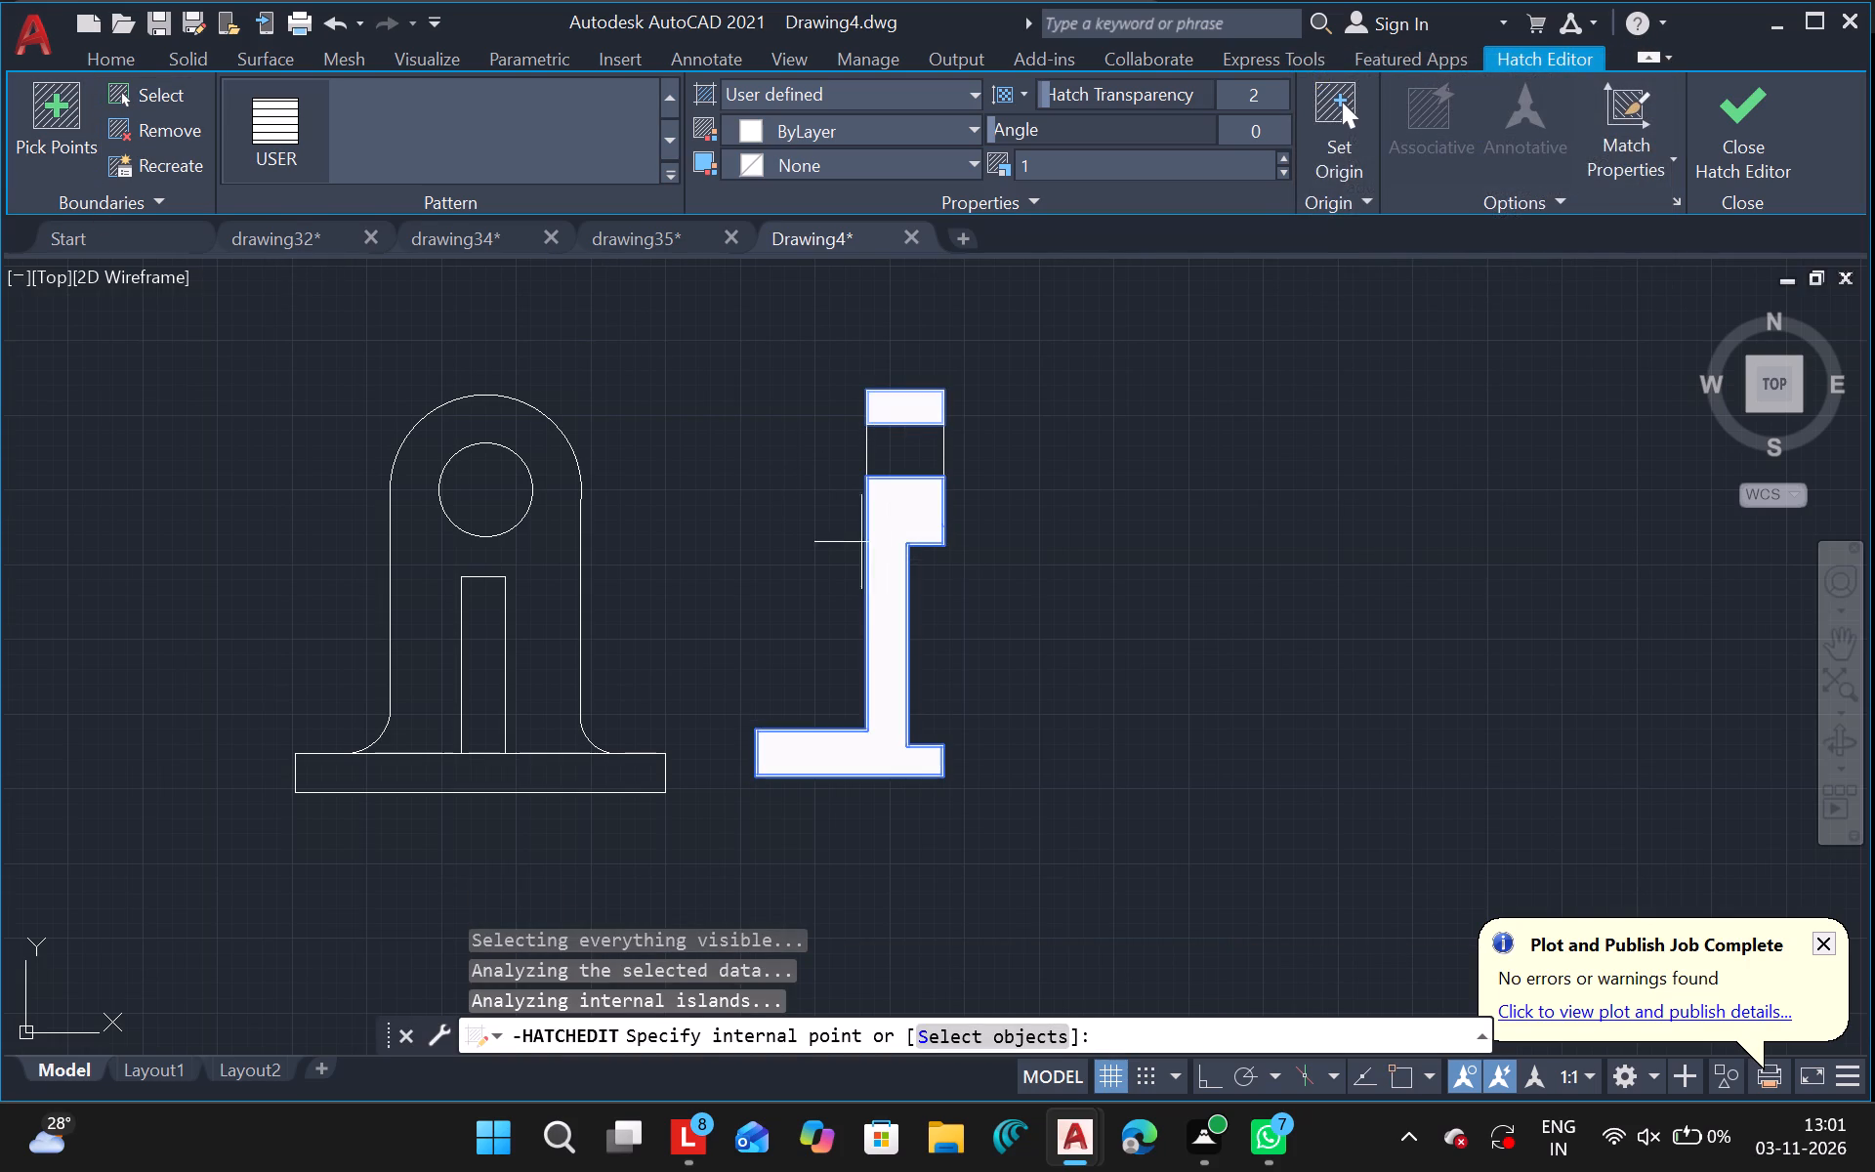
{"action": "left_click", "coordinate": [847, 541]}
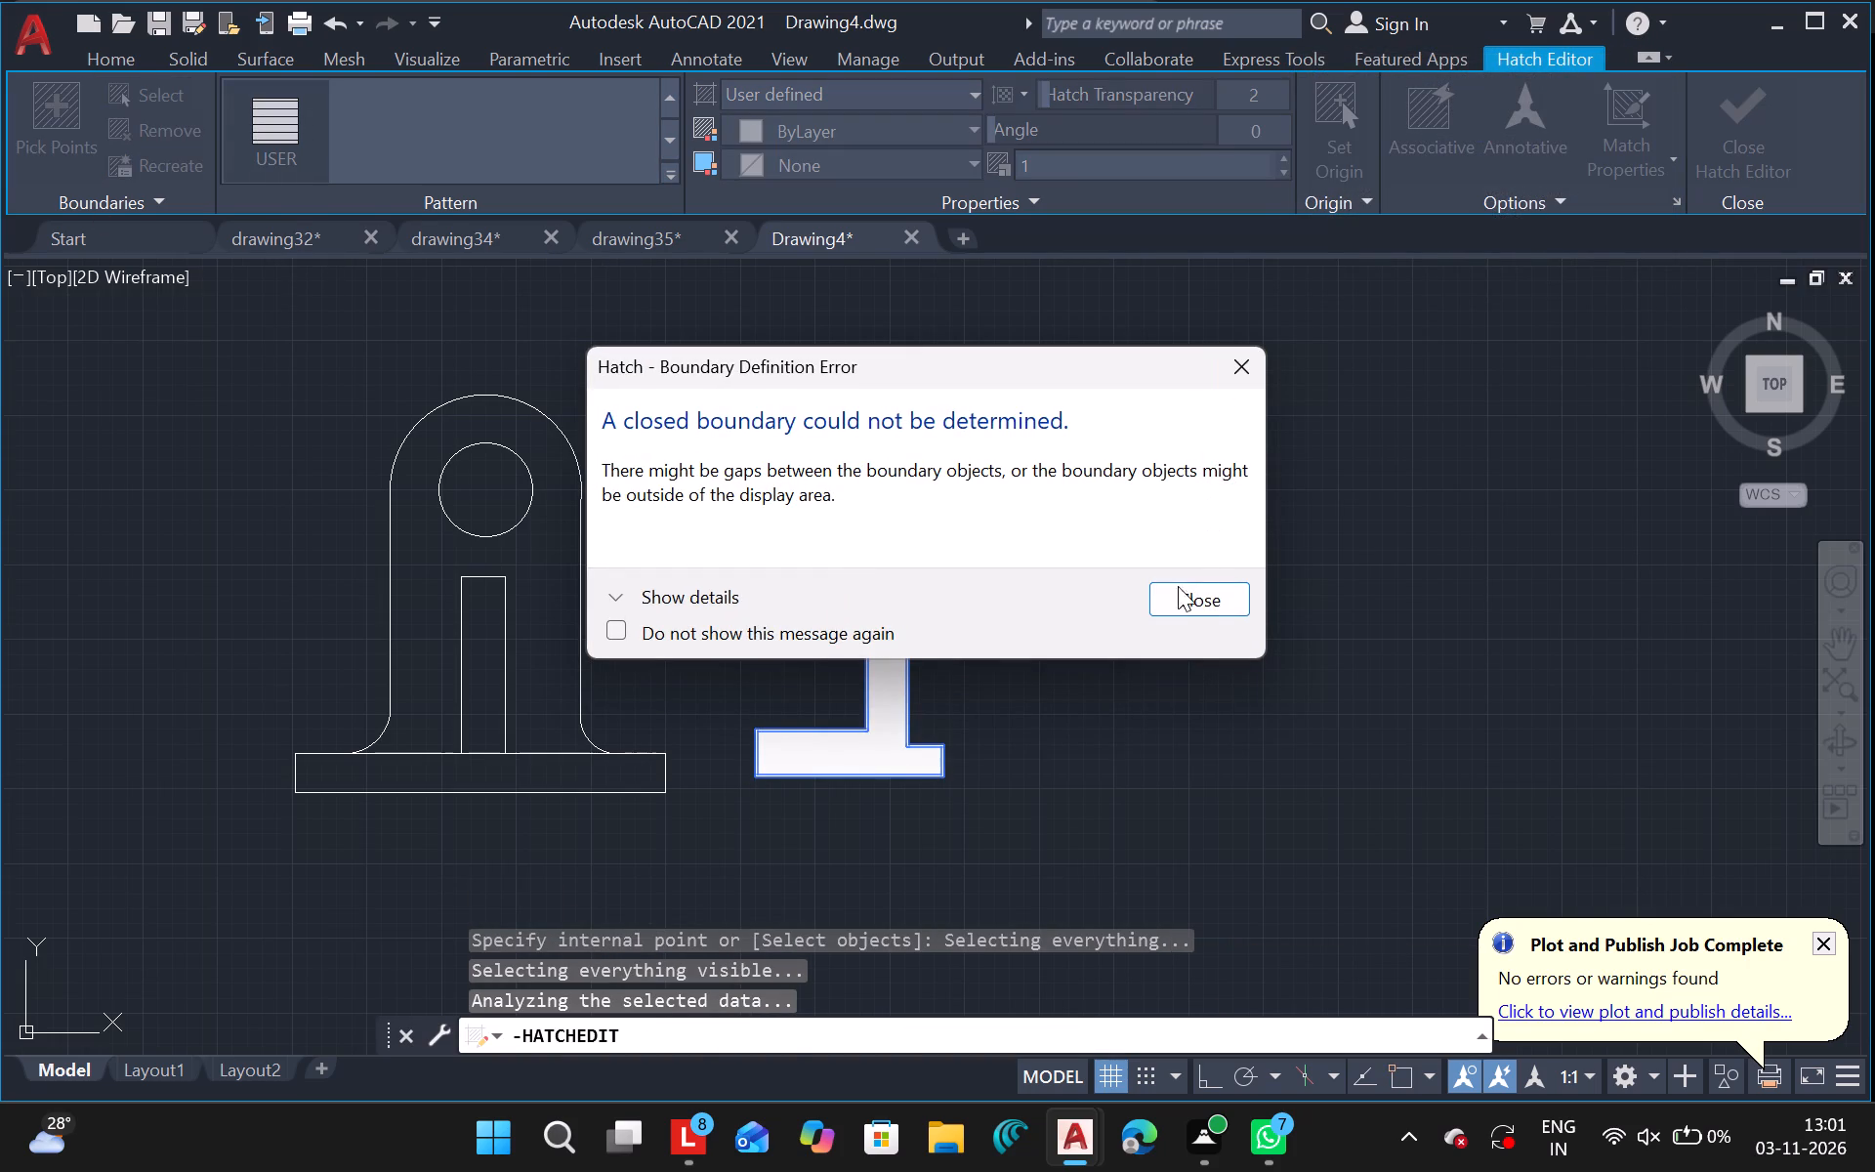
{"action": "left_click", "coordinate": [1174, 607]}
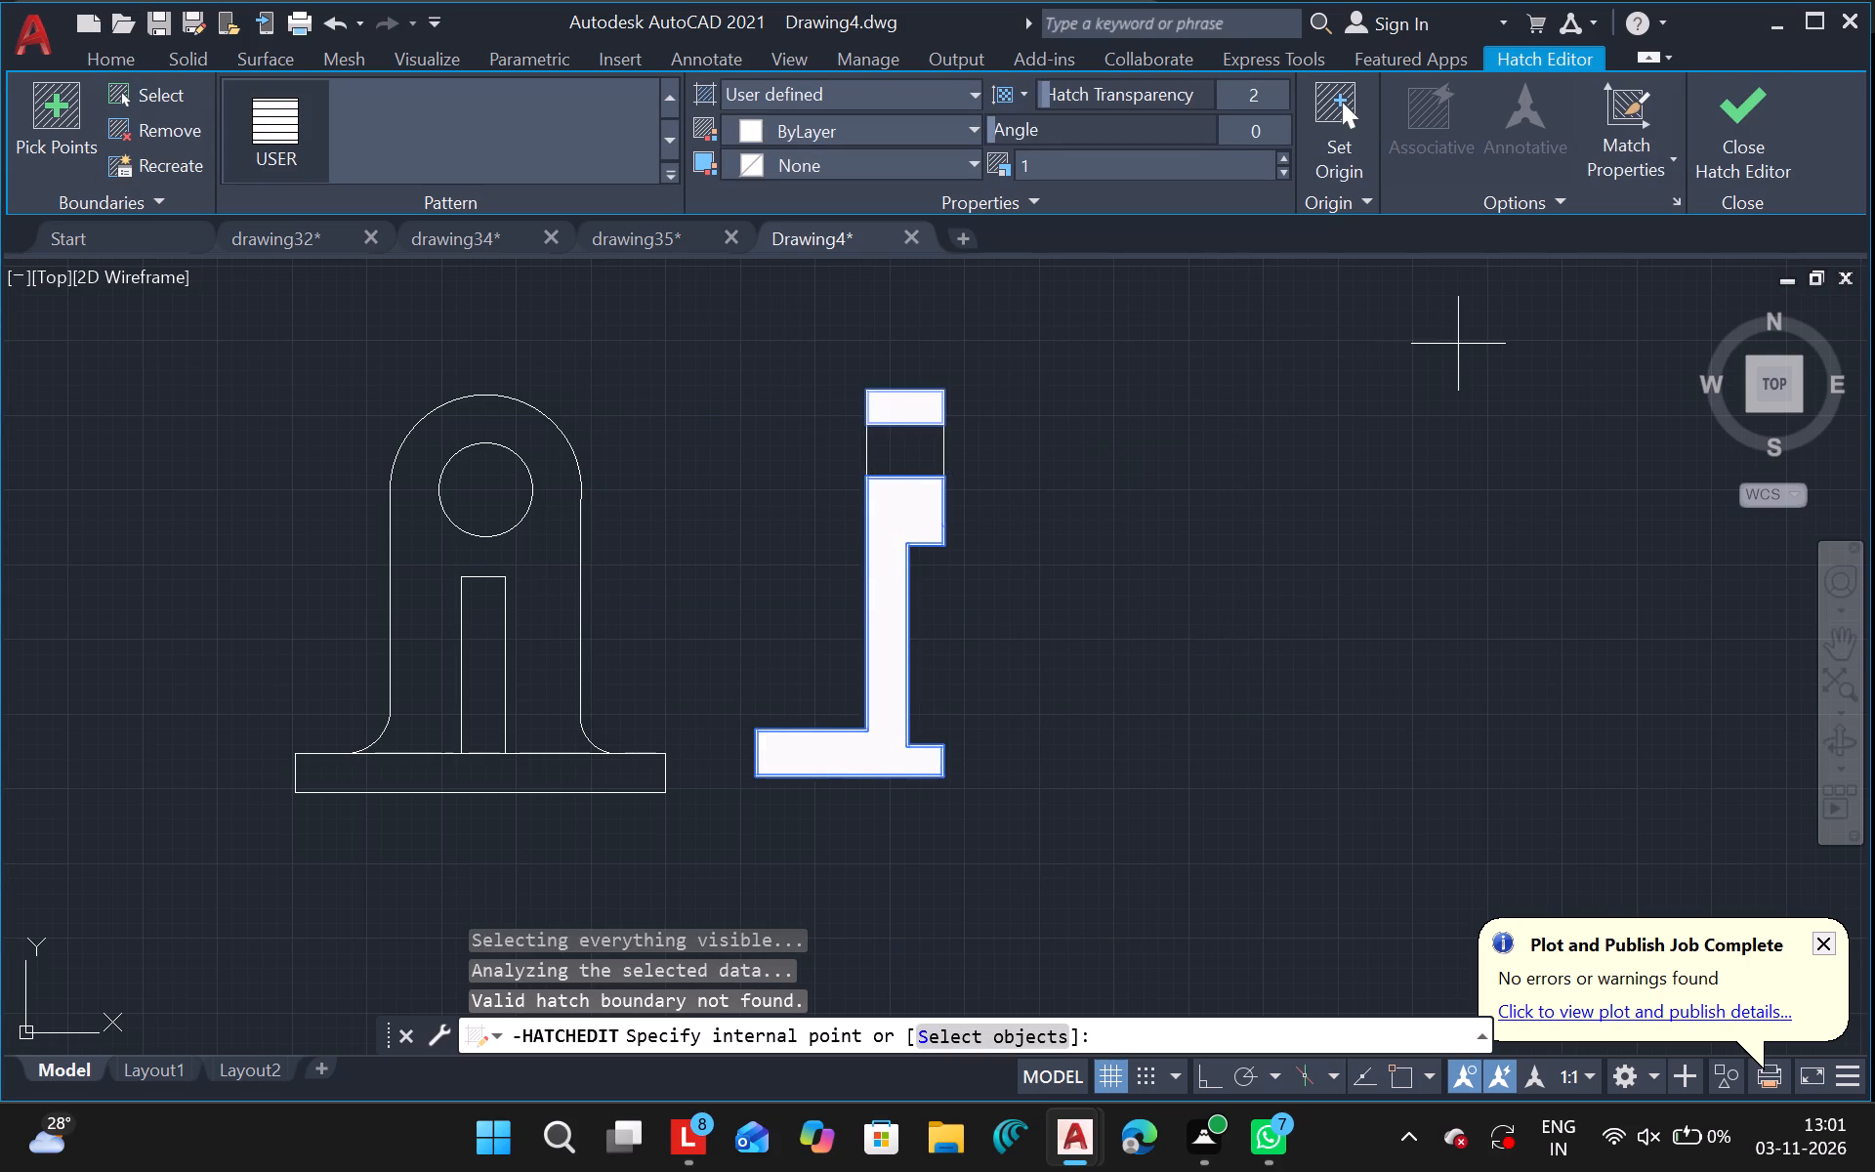
Set the origin of the side view's hatch to the bottom left of its boundary extents.
{"action": "left_click", "coordinate": [1351, 99]}
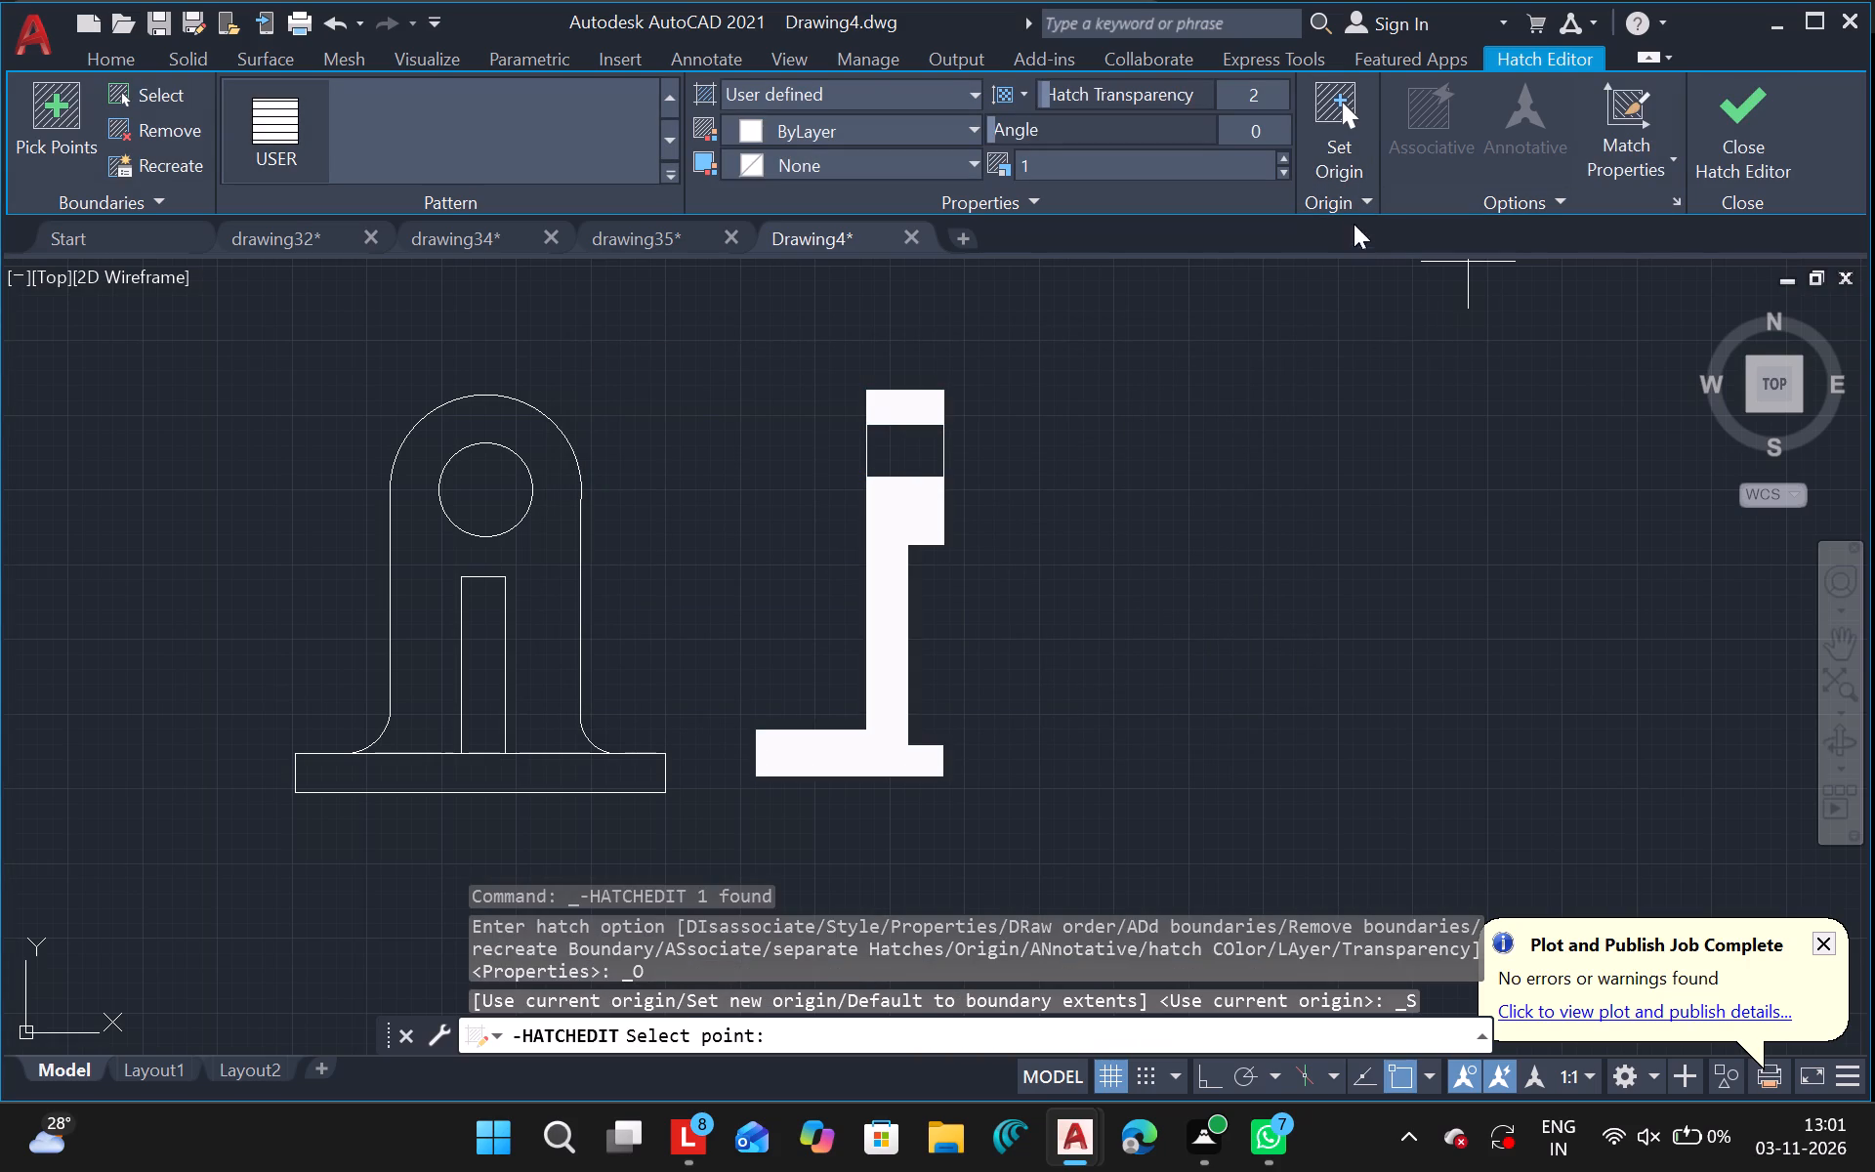
{"action": "left_click", "coordinate": [1356, 198]}
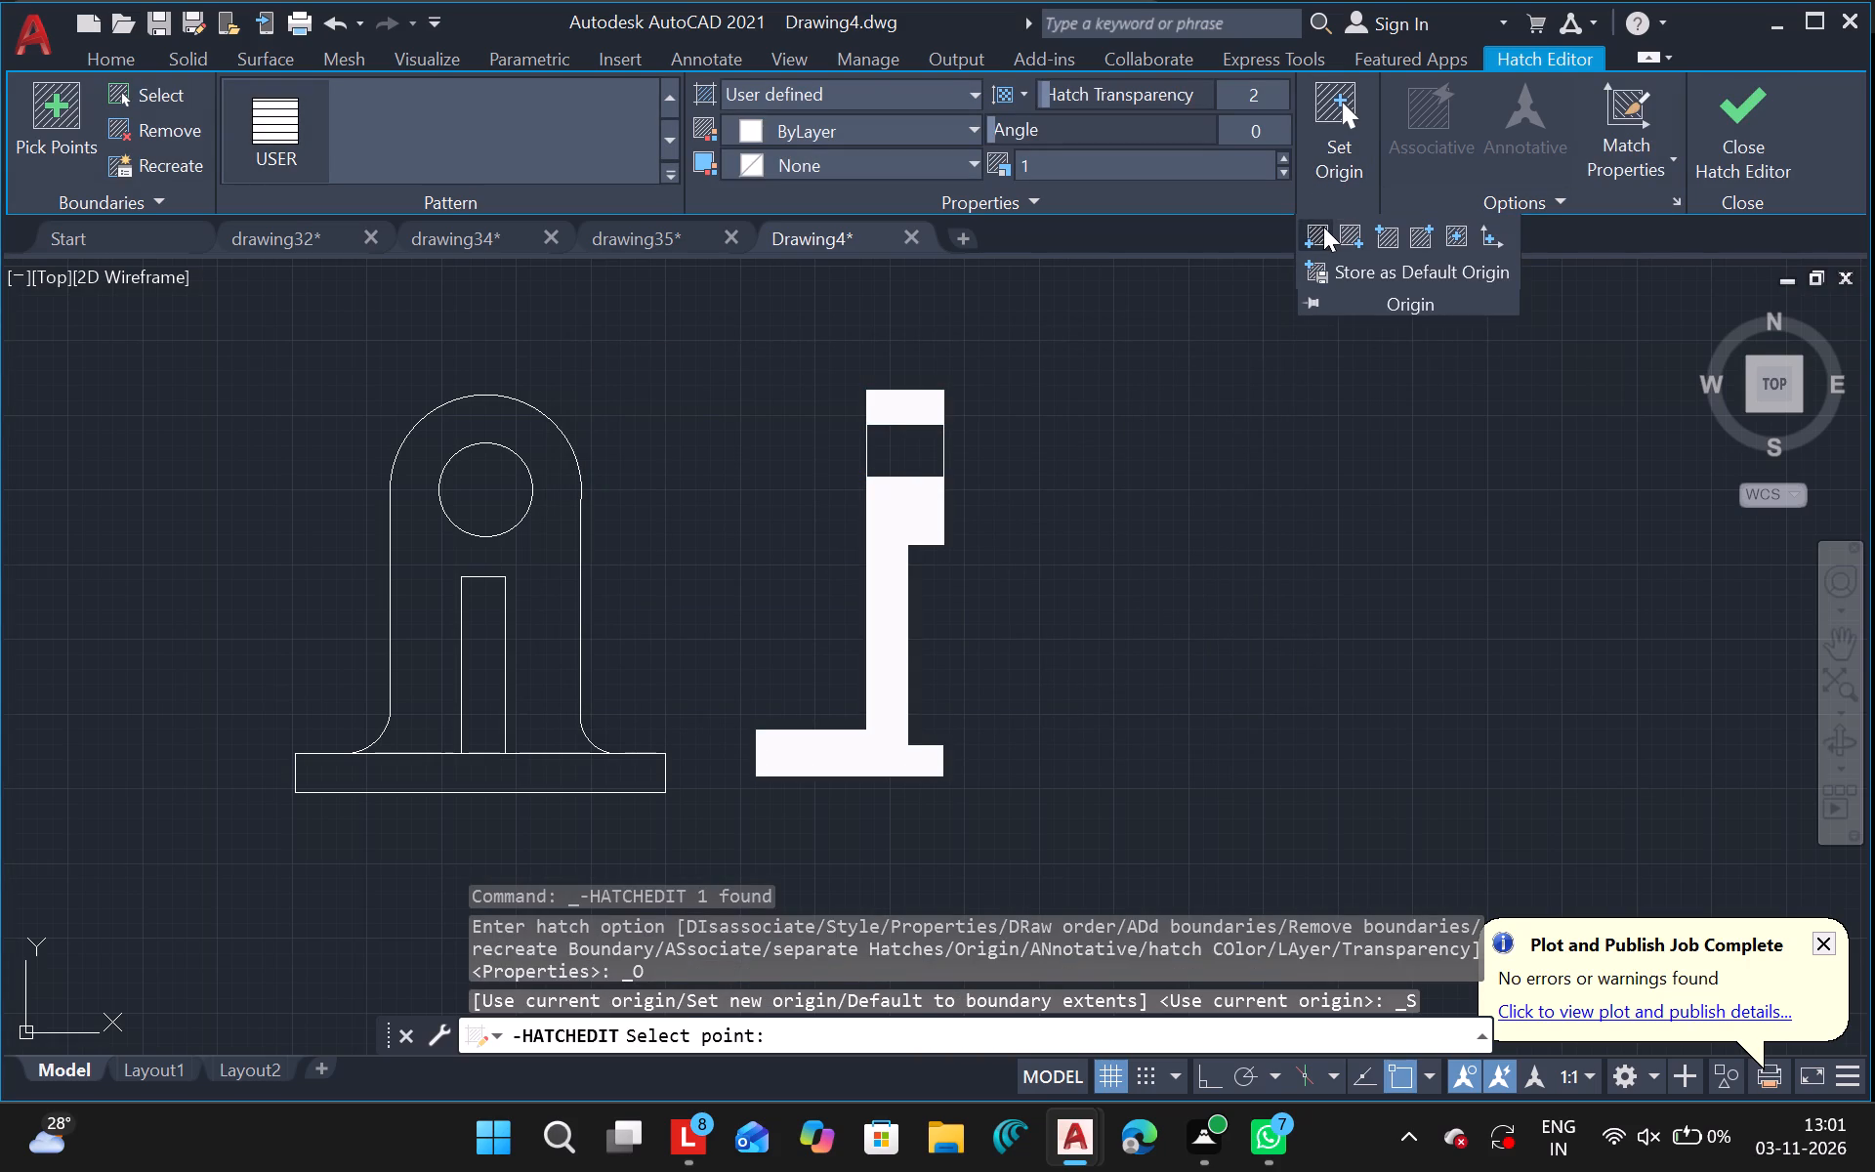
{"action": "left_click", "coordinate": [1323, 227]}
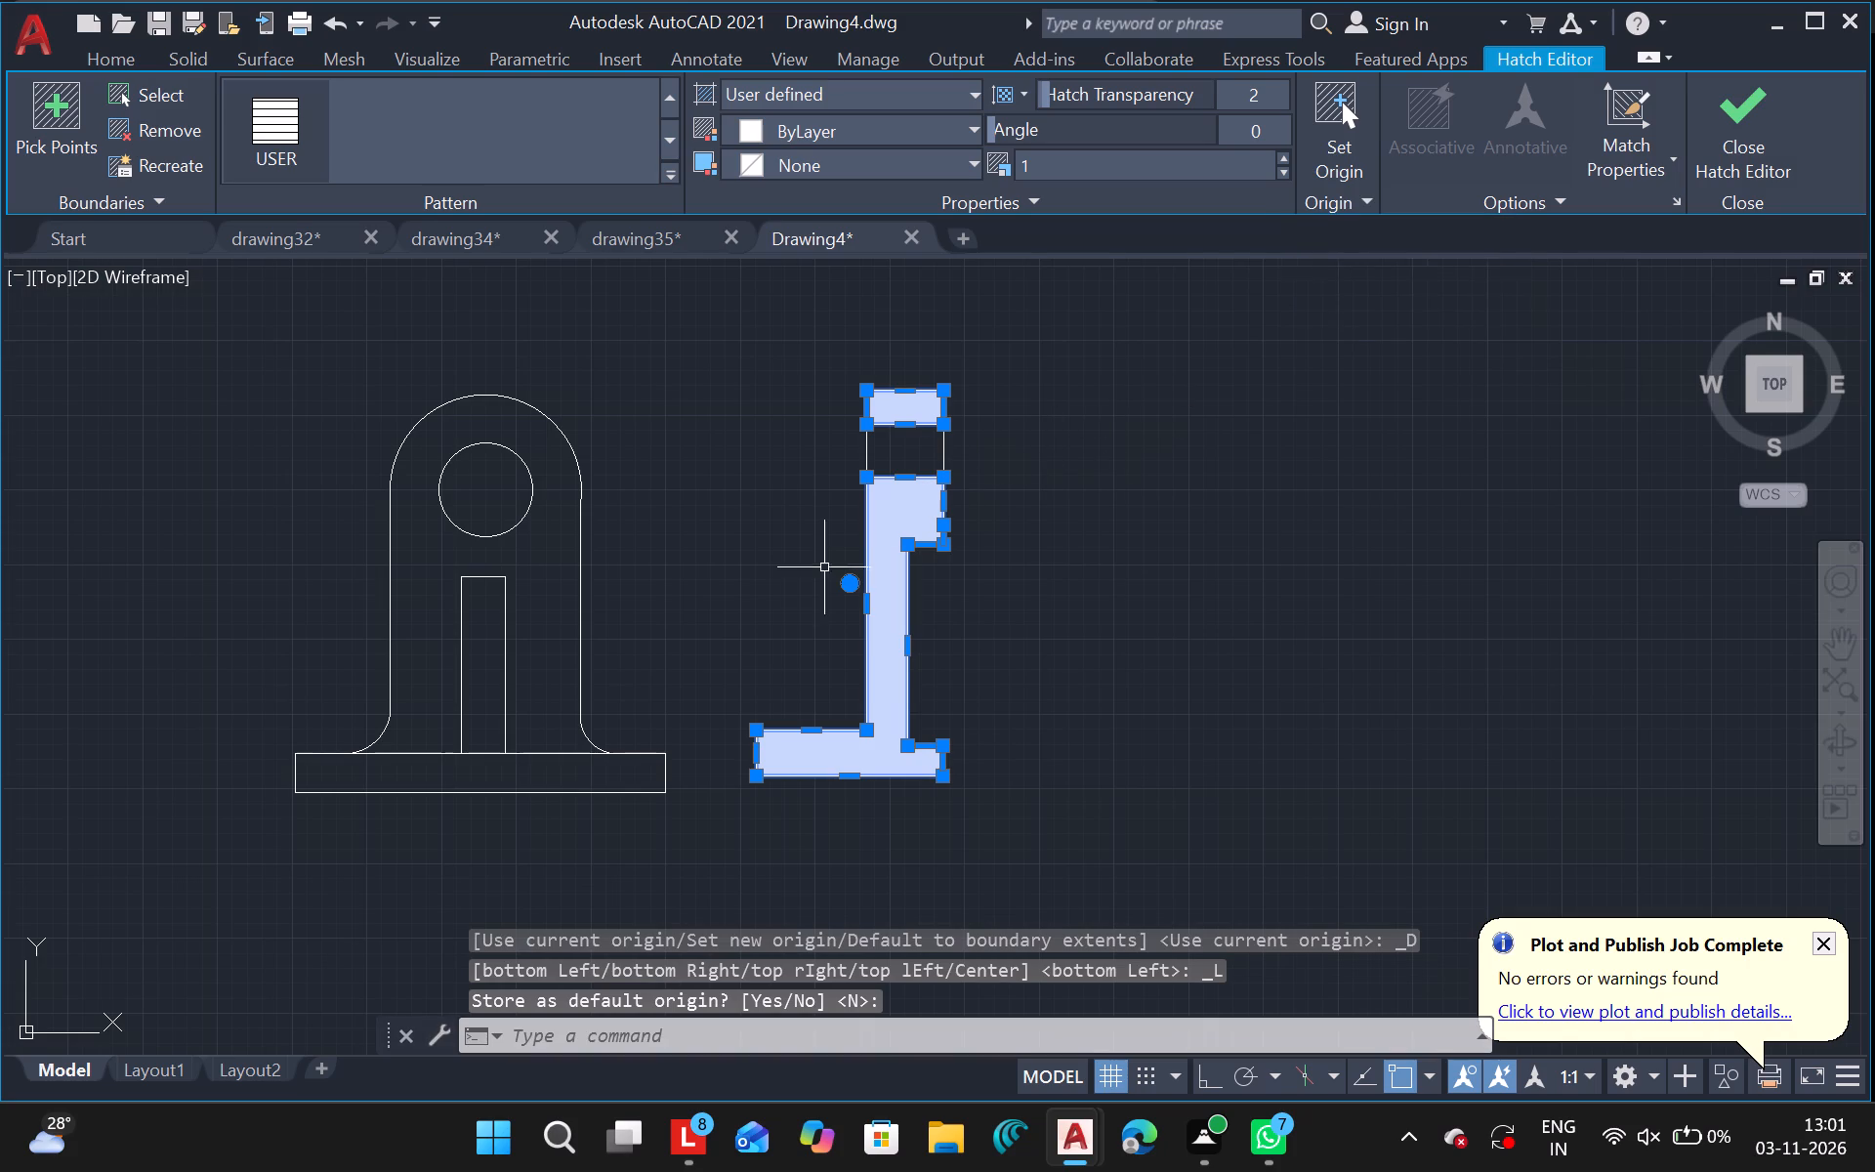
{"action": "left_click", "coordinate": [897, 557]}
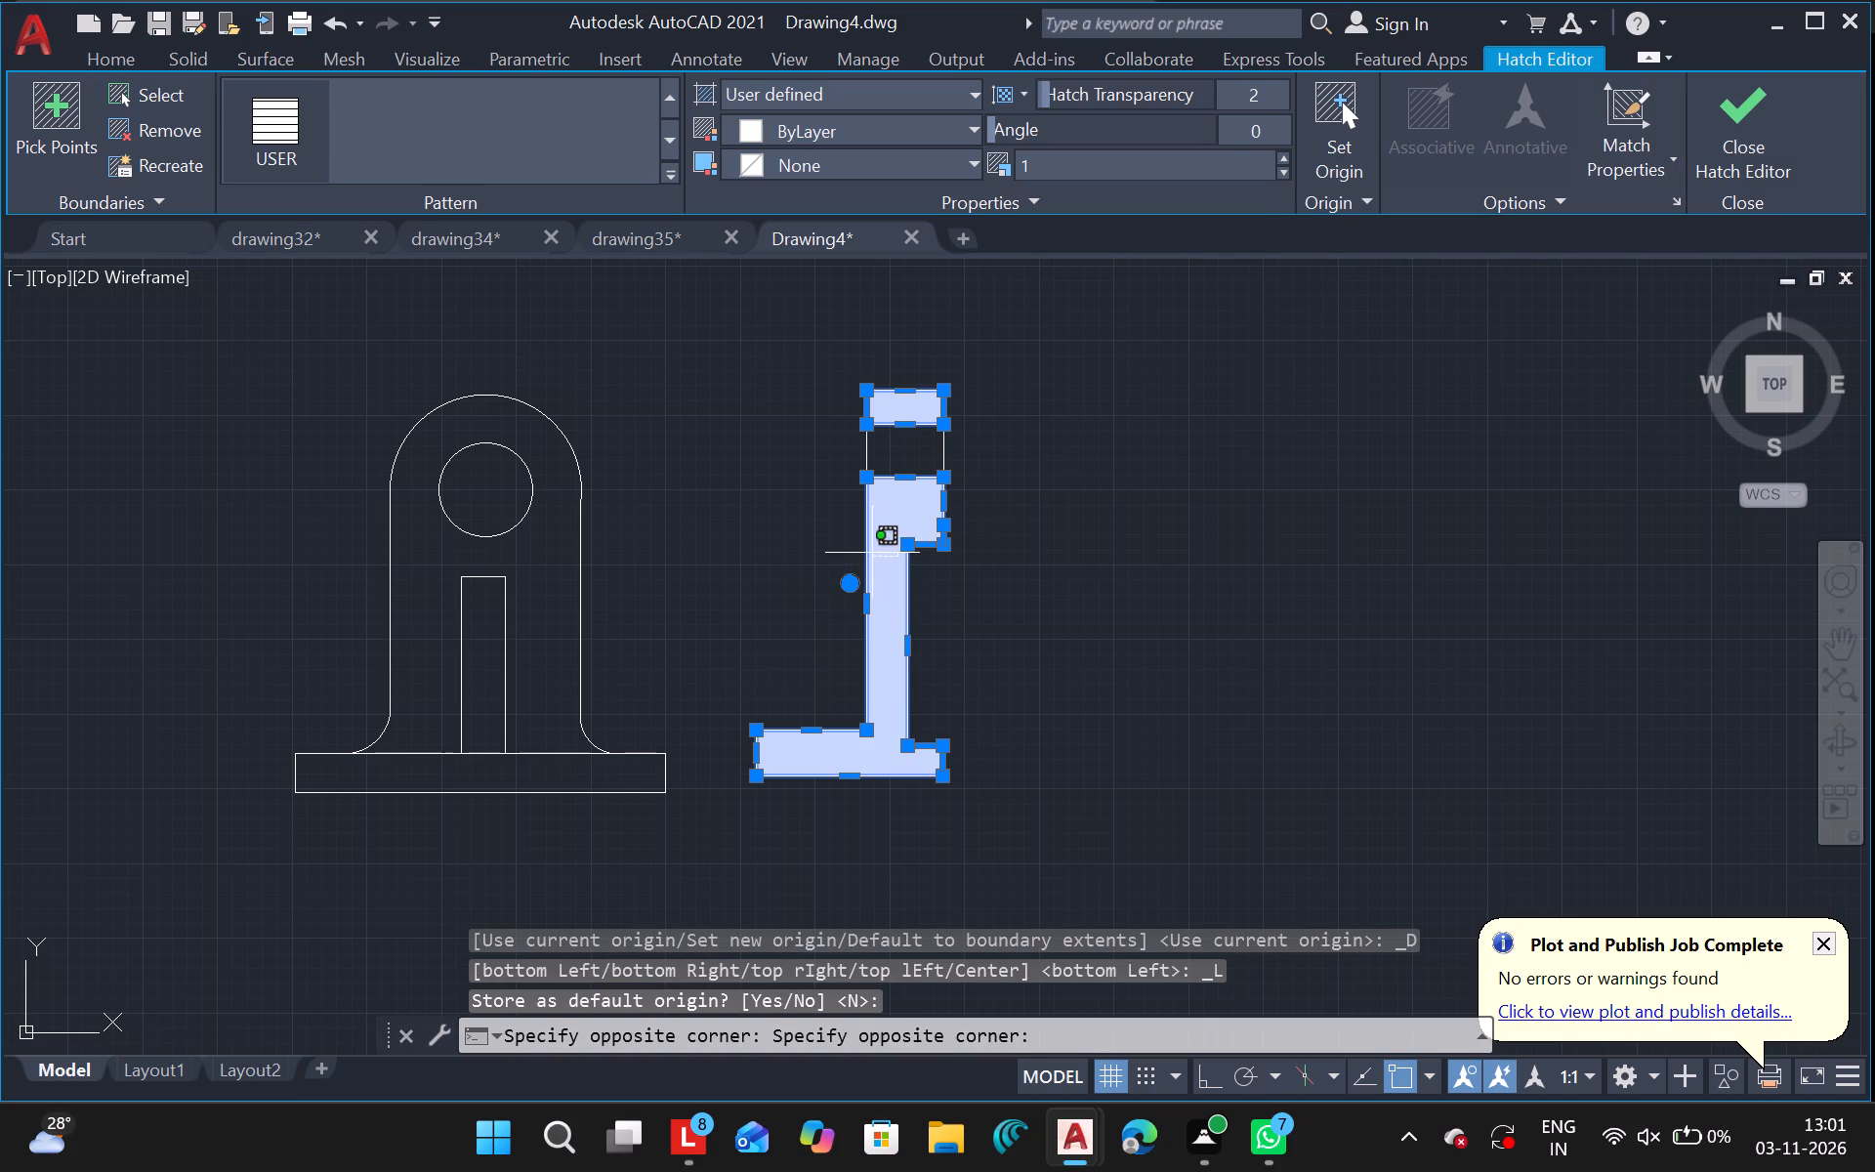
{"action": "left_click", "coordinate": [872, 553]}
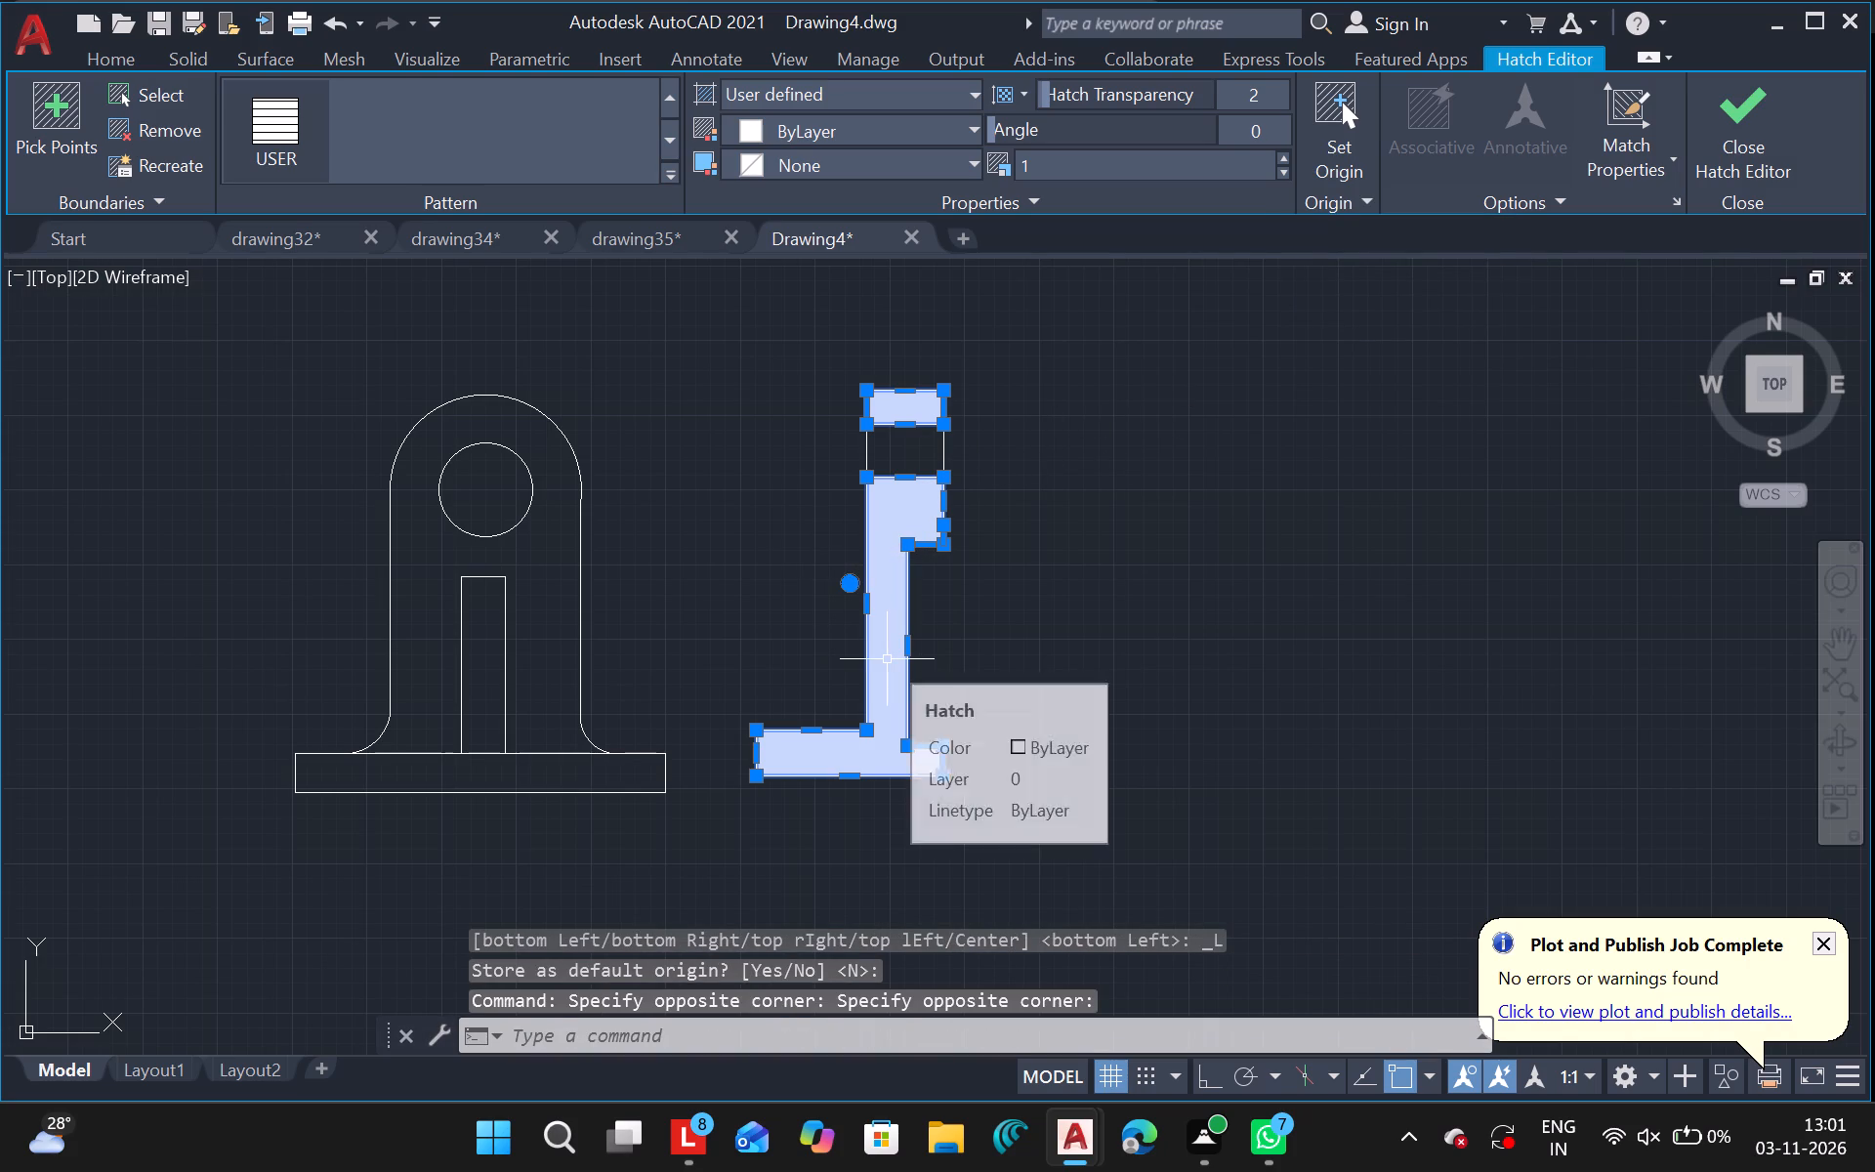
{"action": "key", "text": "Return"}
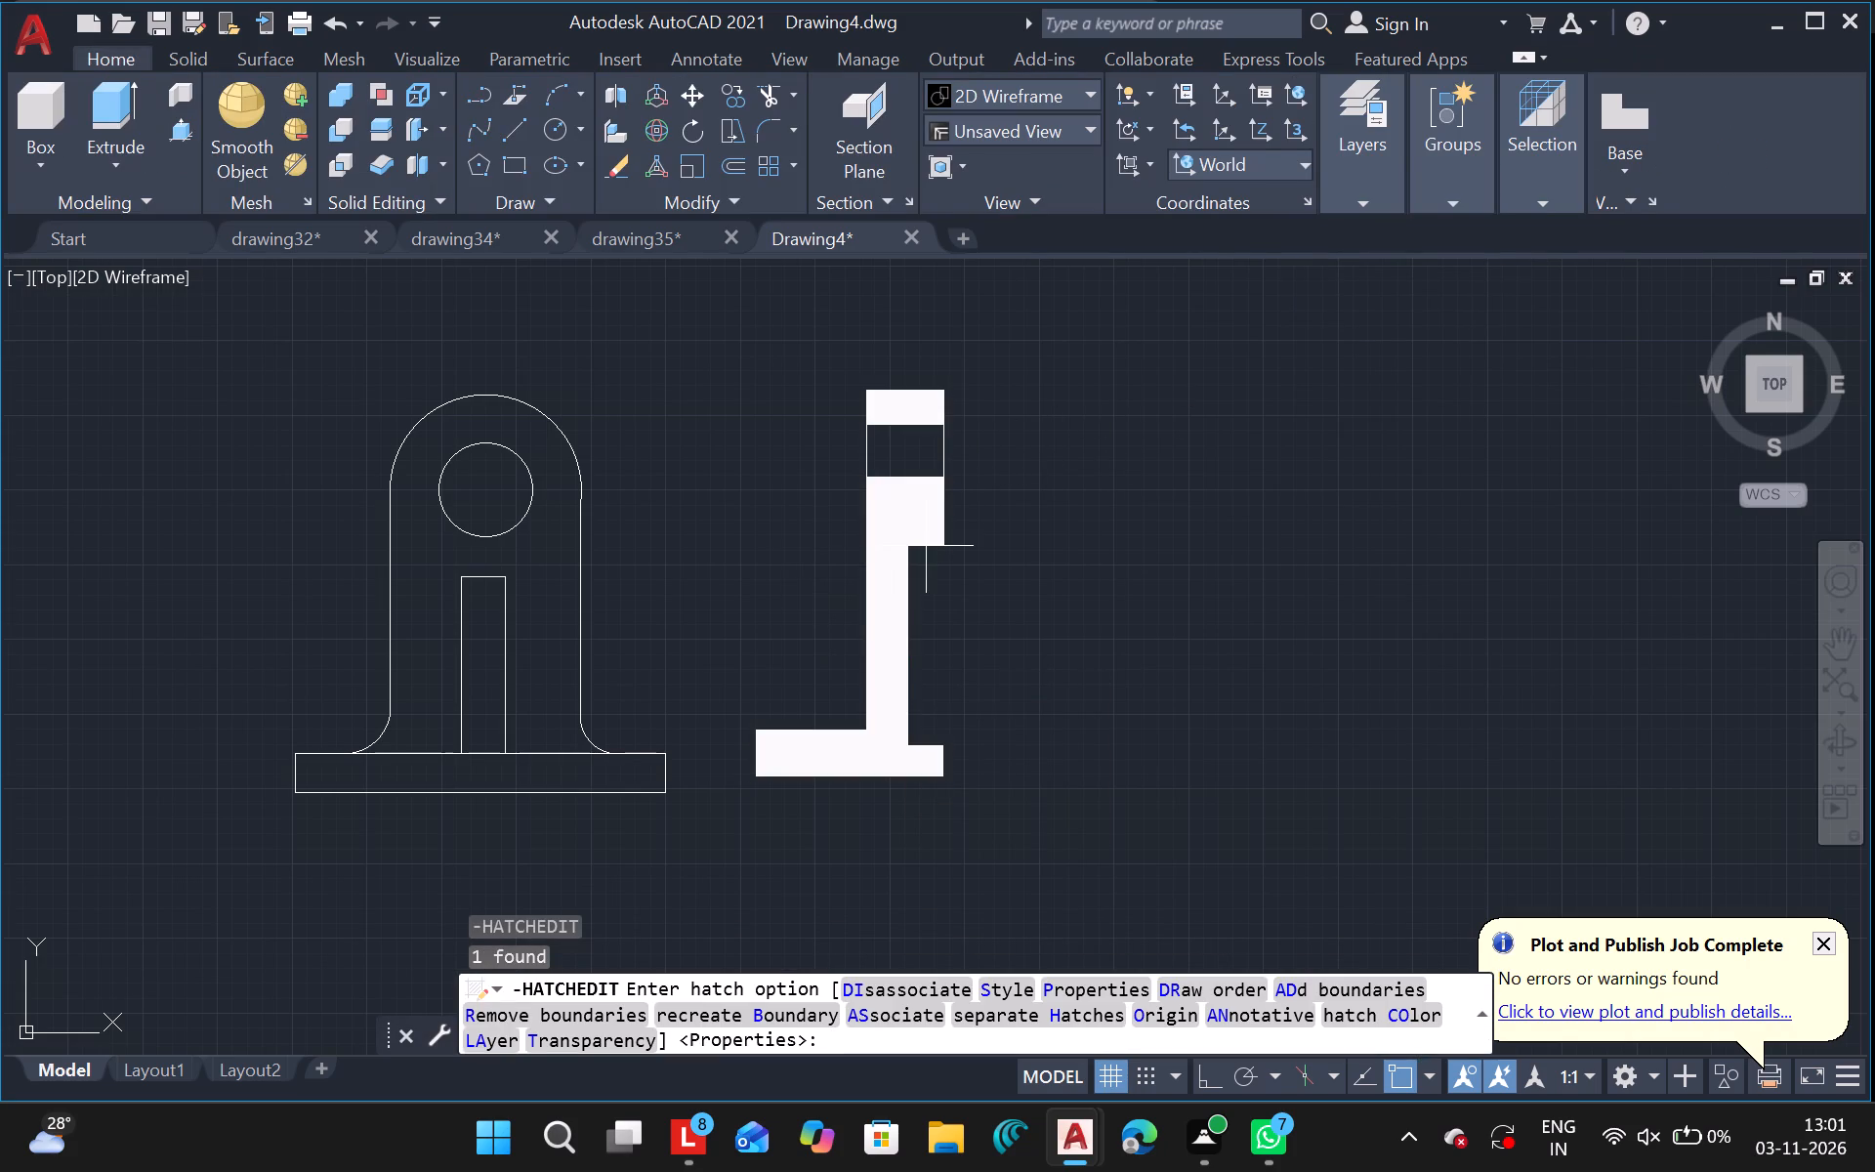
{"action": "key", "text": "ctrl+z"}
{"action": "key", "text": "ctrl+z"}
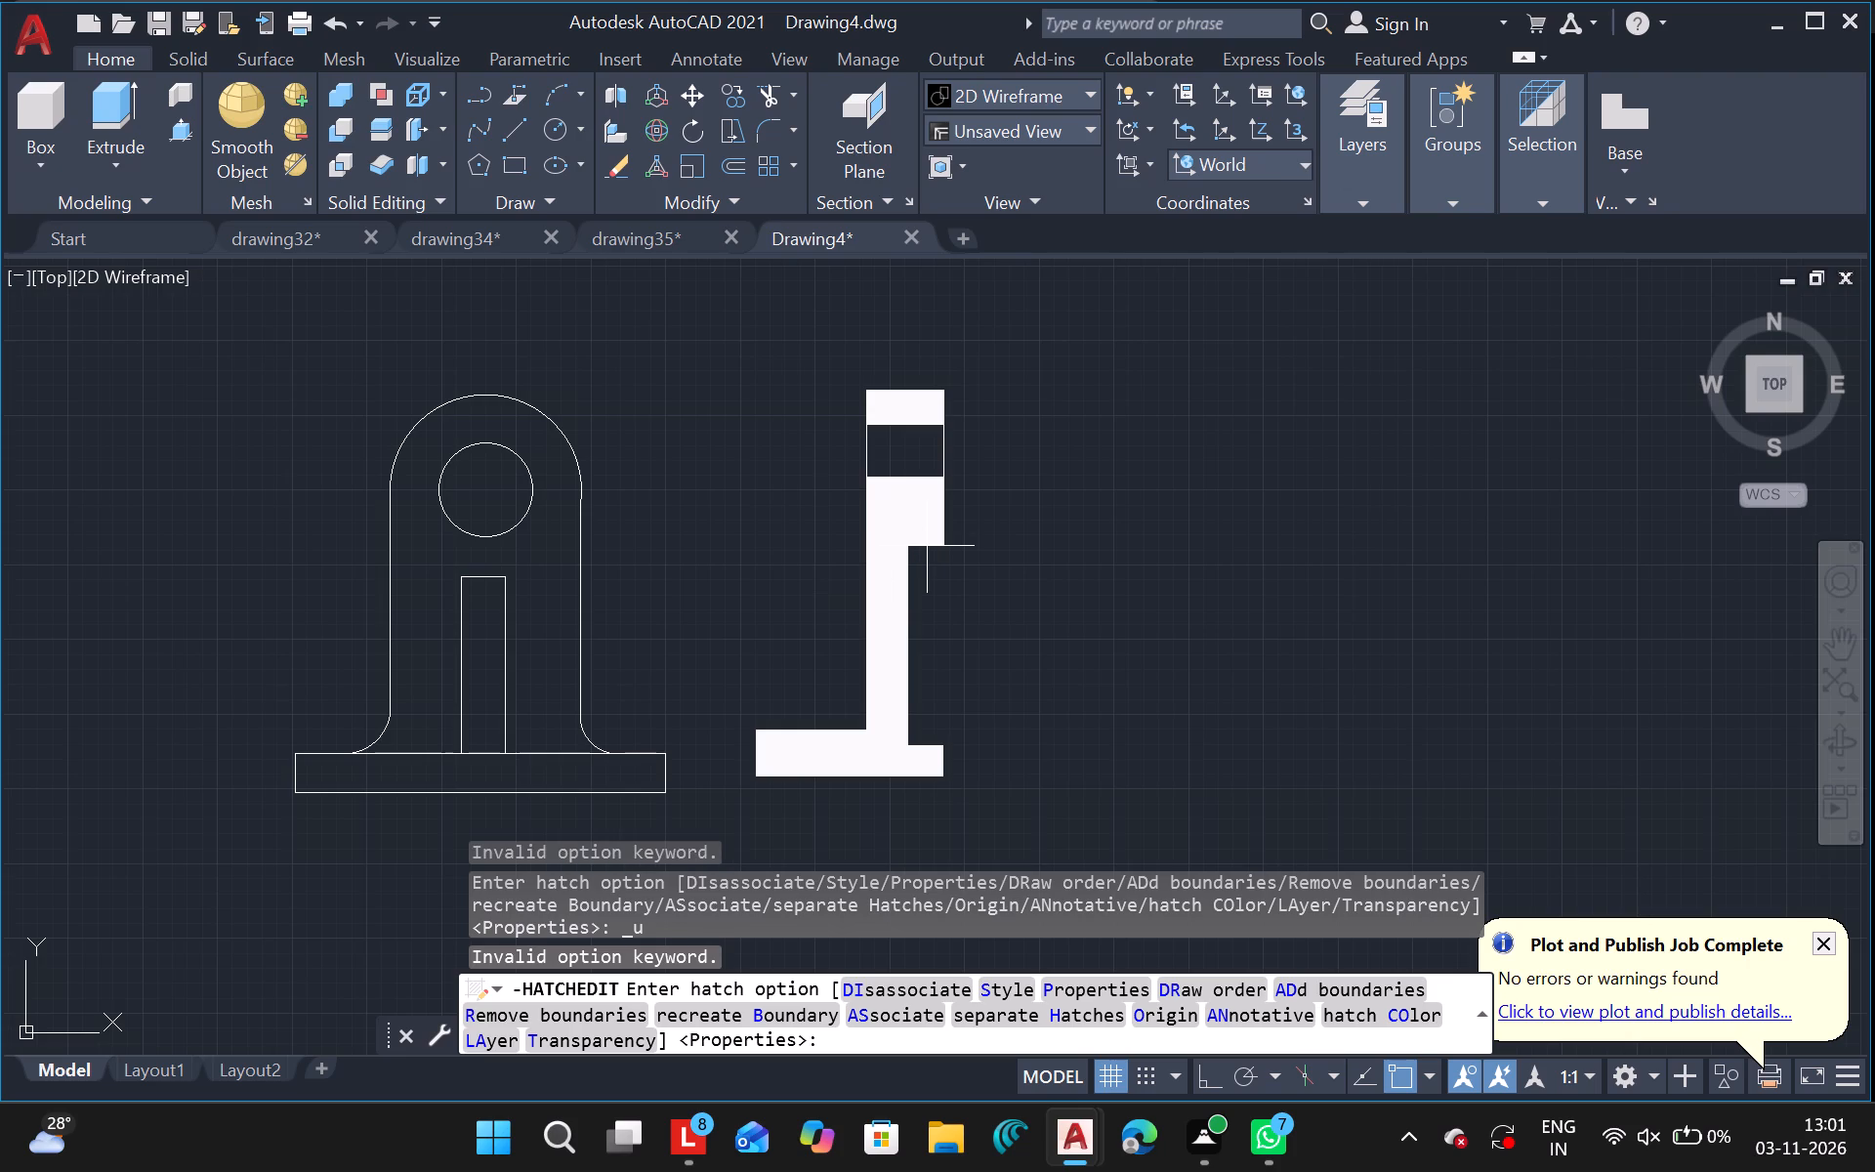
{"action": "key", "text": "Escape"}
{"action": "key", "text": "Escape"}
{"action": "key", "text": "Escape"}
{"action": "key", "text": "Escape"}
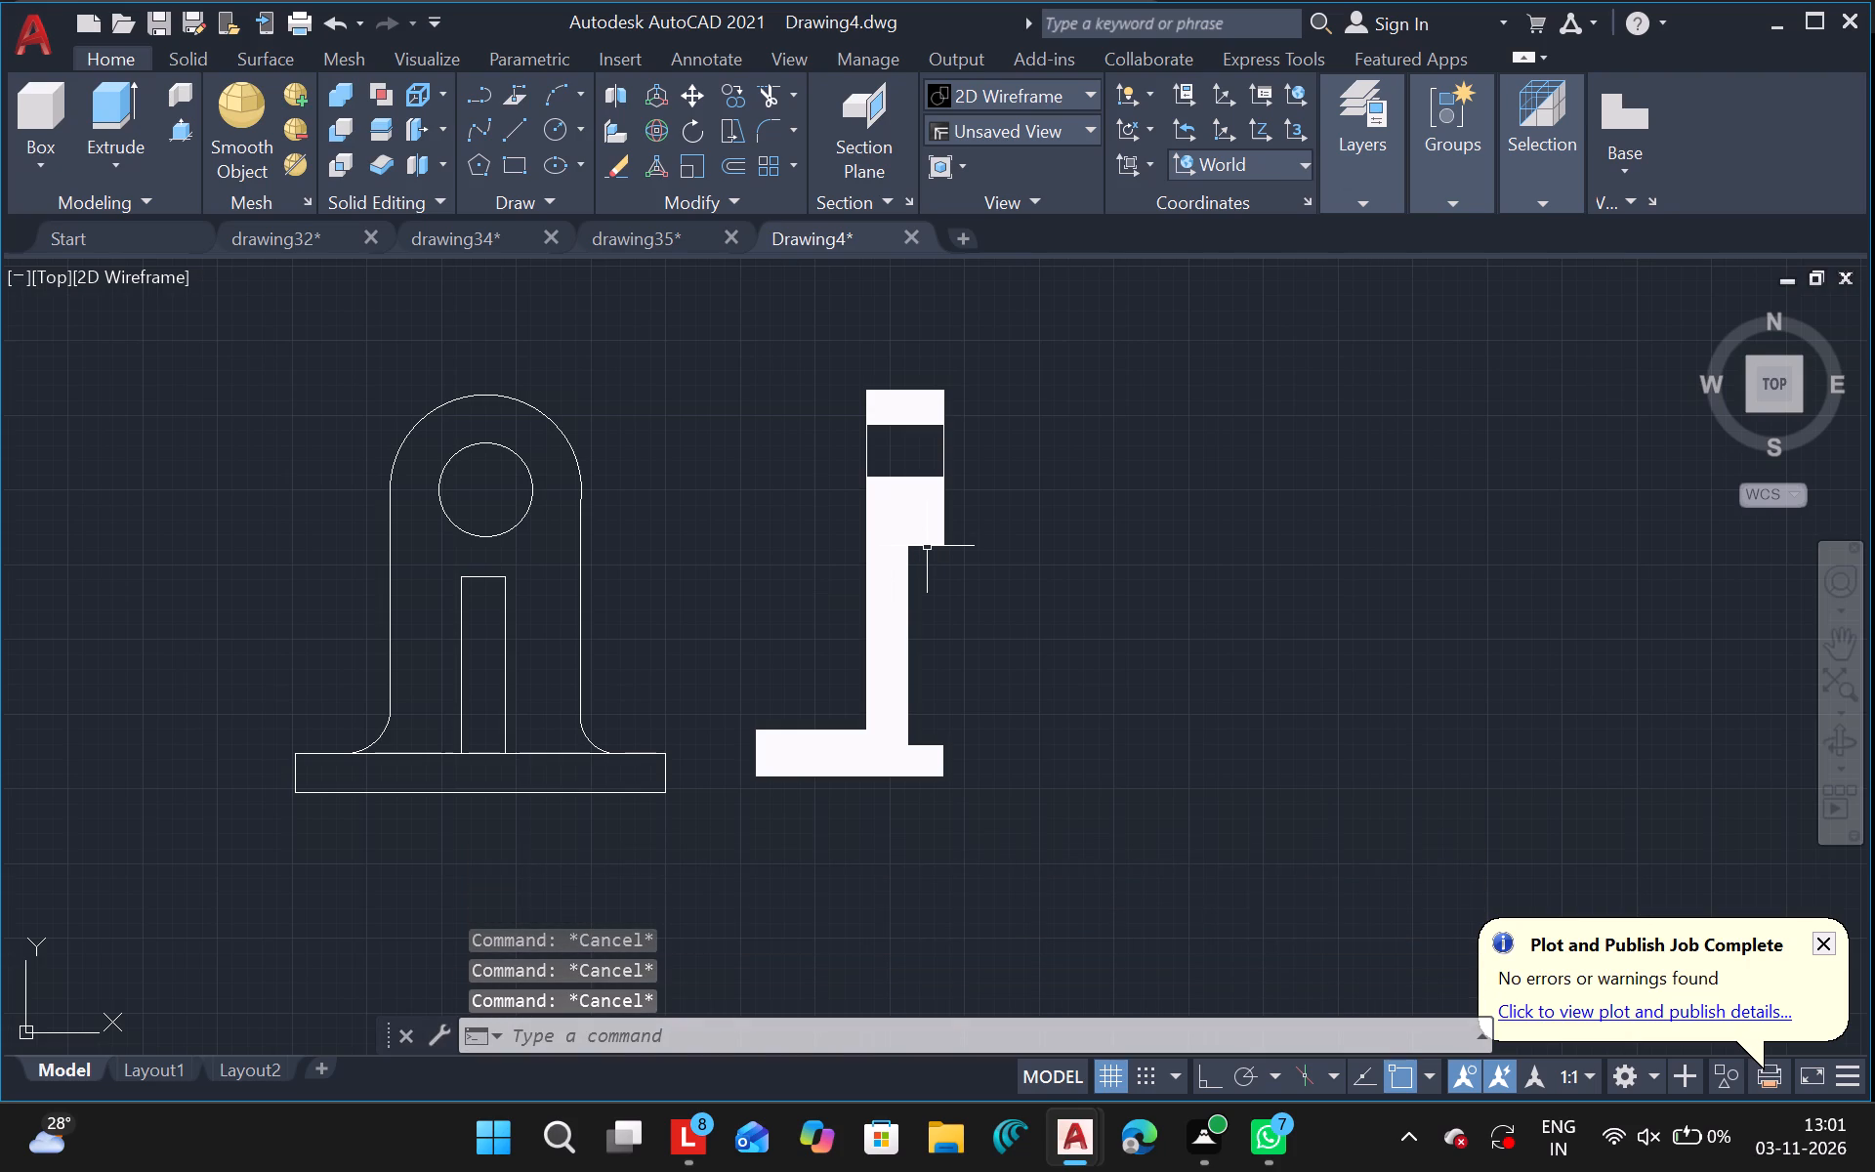
Undo the successive edits to the side view's hatch until it is back to the diagonal line pattern.
{"action": "key", "text": "ctrl+z"}
{"action": "key", "text": "ctrl+z"}
{"action": "key", "text": "ctrl+z"}
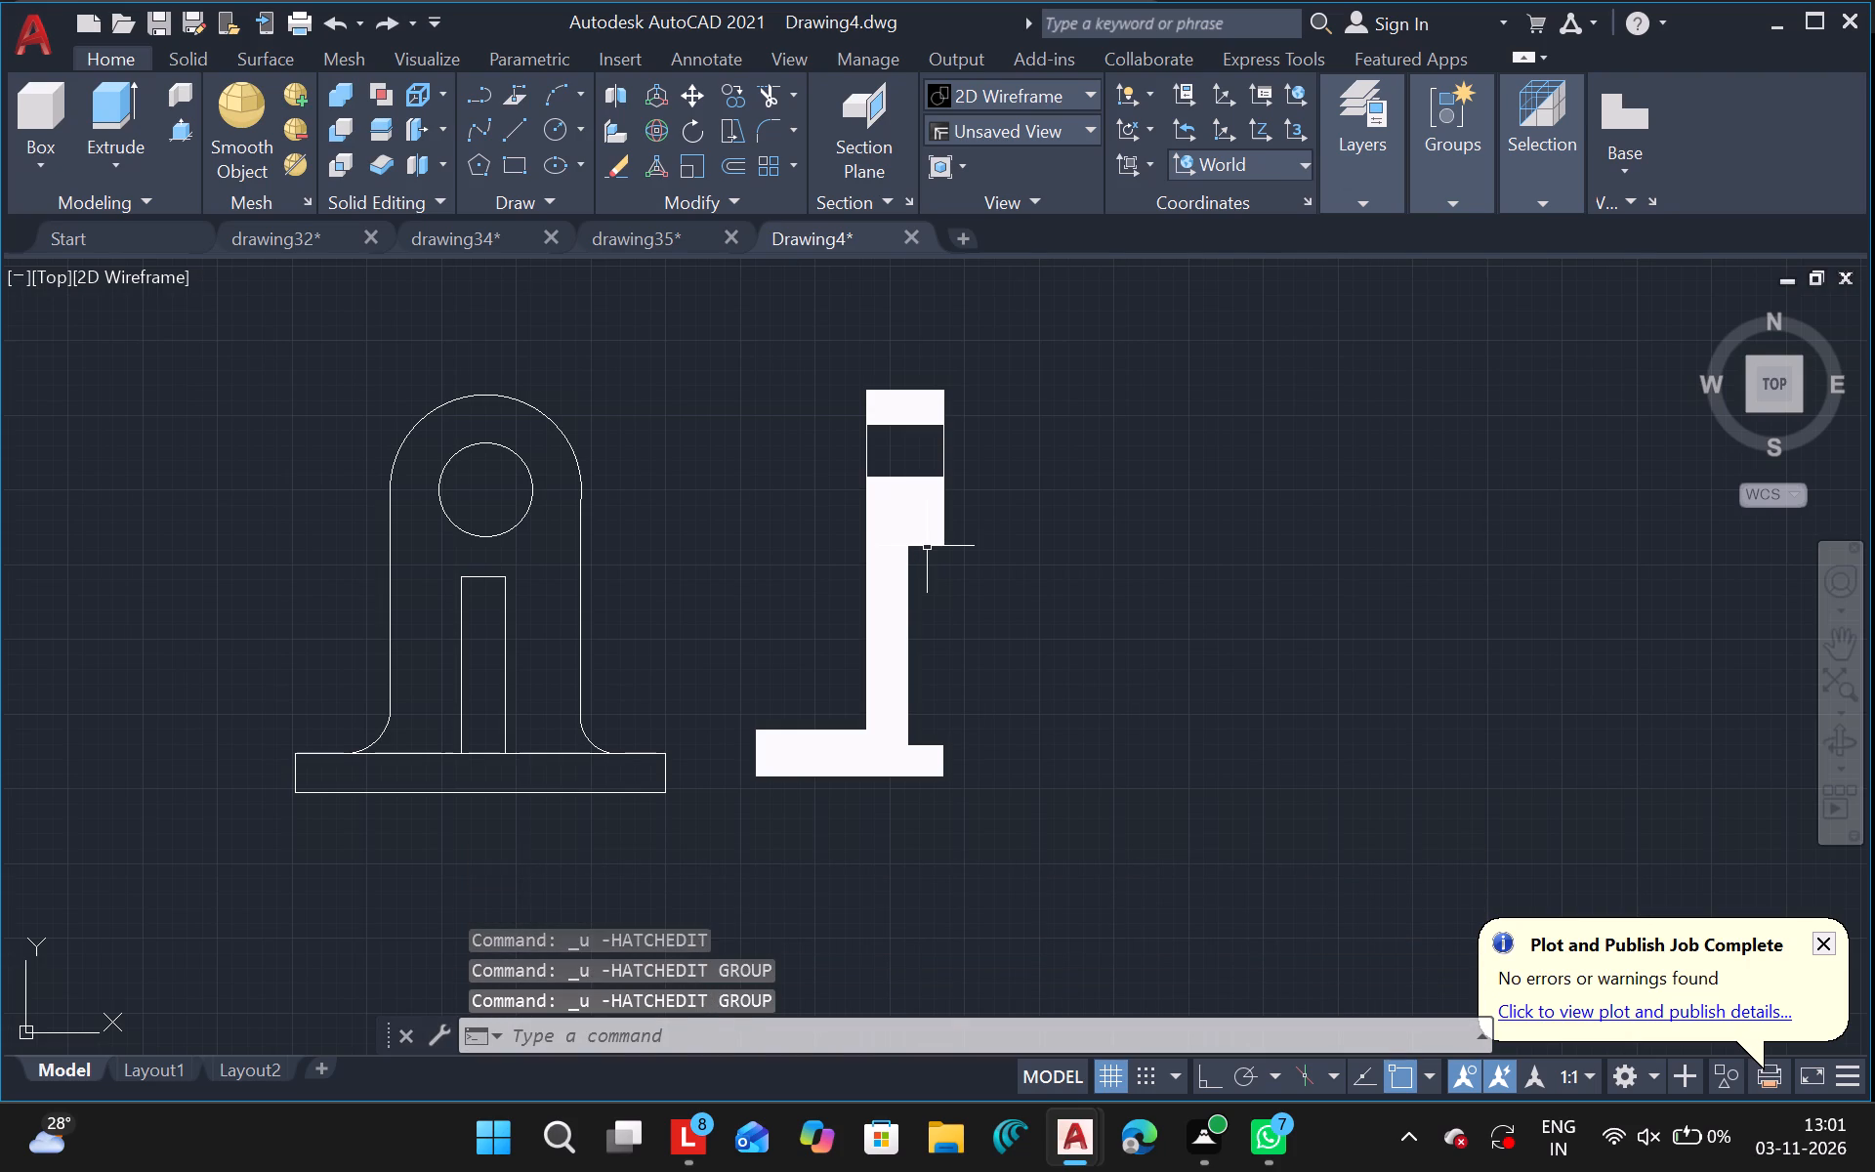
{"action": "key", "text": "ctrl+z"}
{"action": "key", "text": "ctrl+z"}
{"action": "key", "text": "ctrl+z"}
{"action": "key", "text": "ctrl+z"}
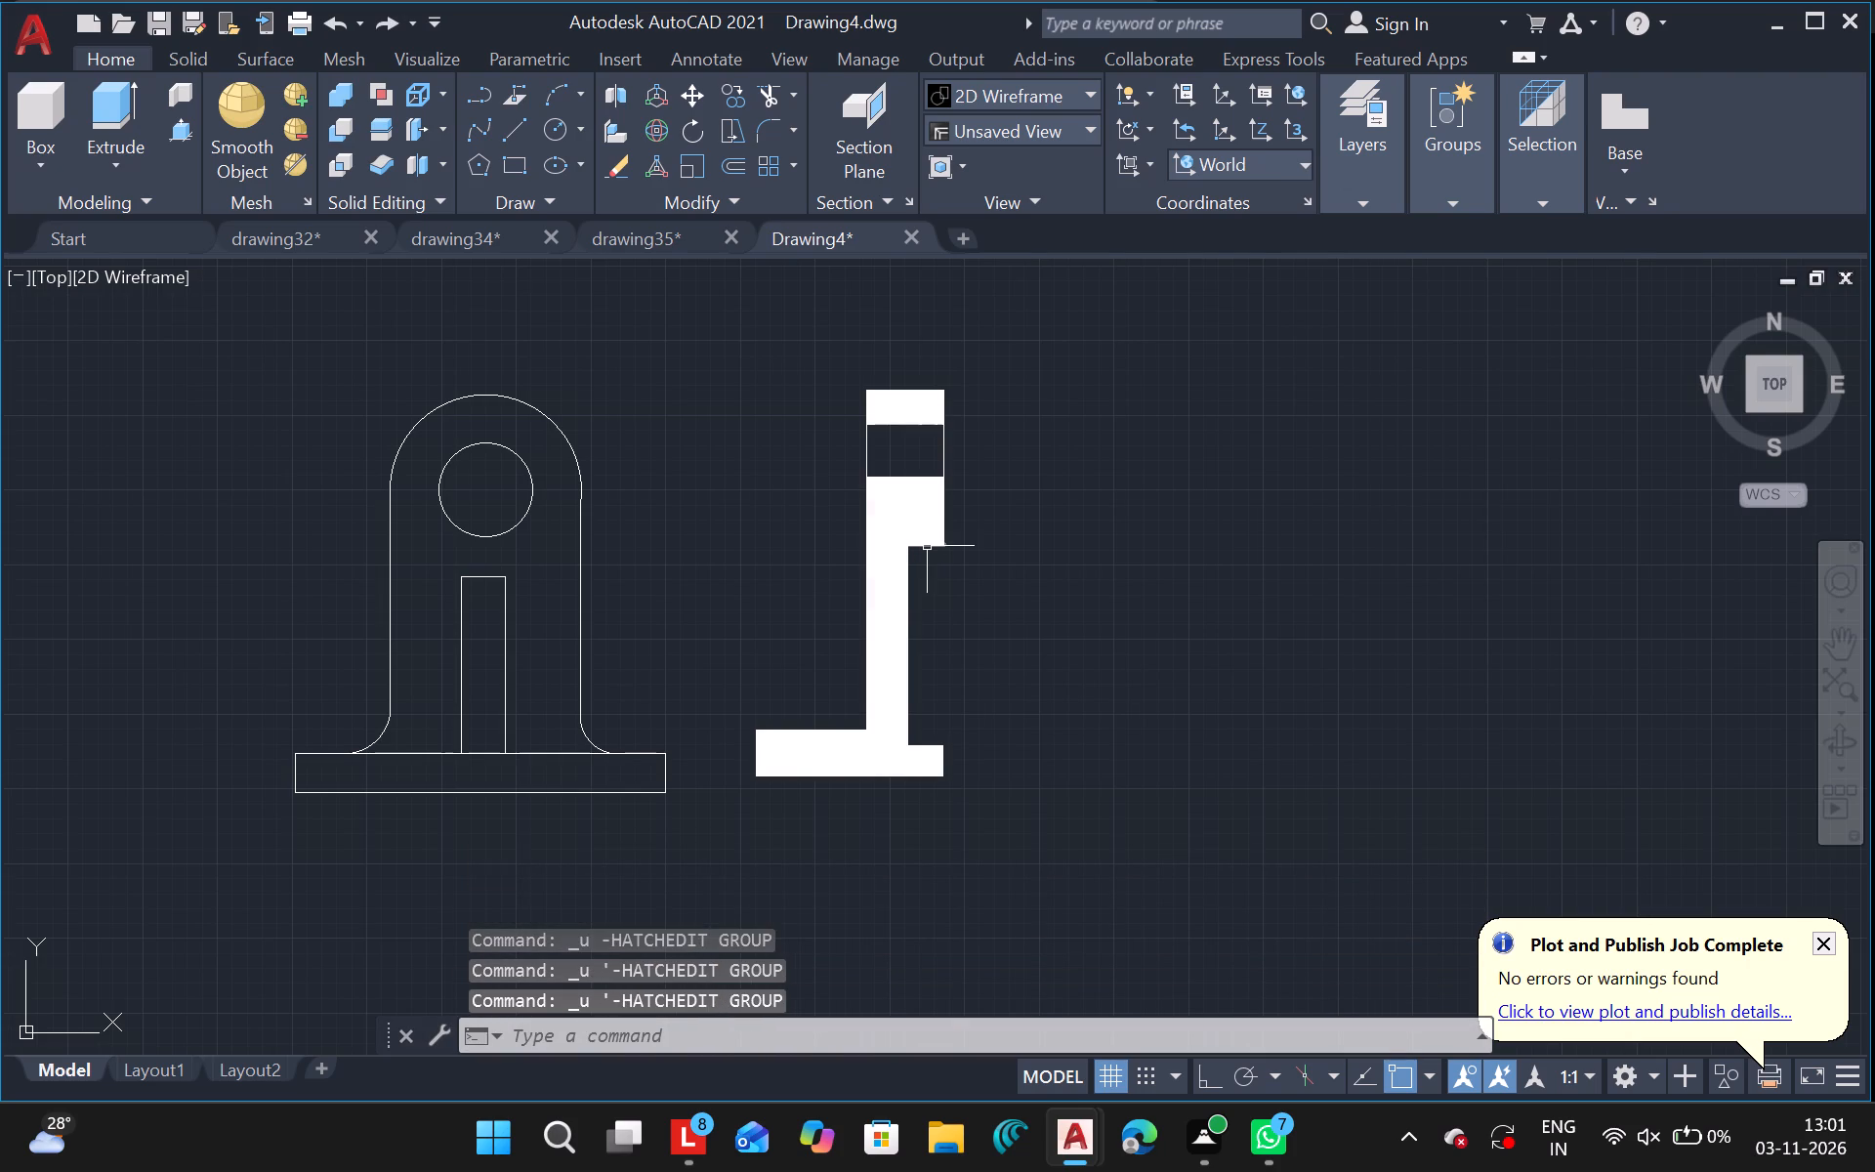
{"action": "key", "text": "ctrl+z"}
{"action": "key", "text": "ctrl+z"}
{"action": "key", "text": "ctrl+z"}
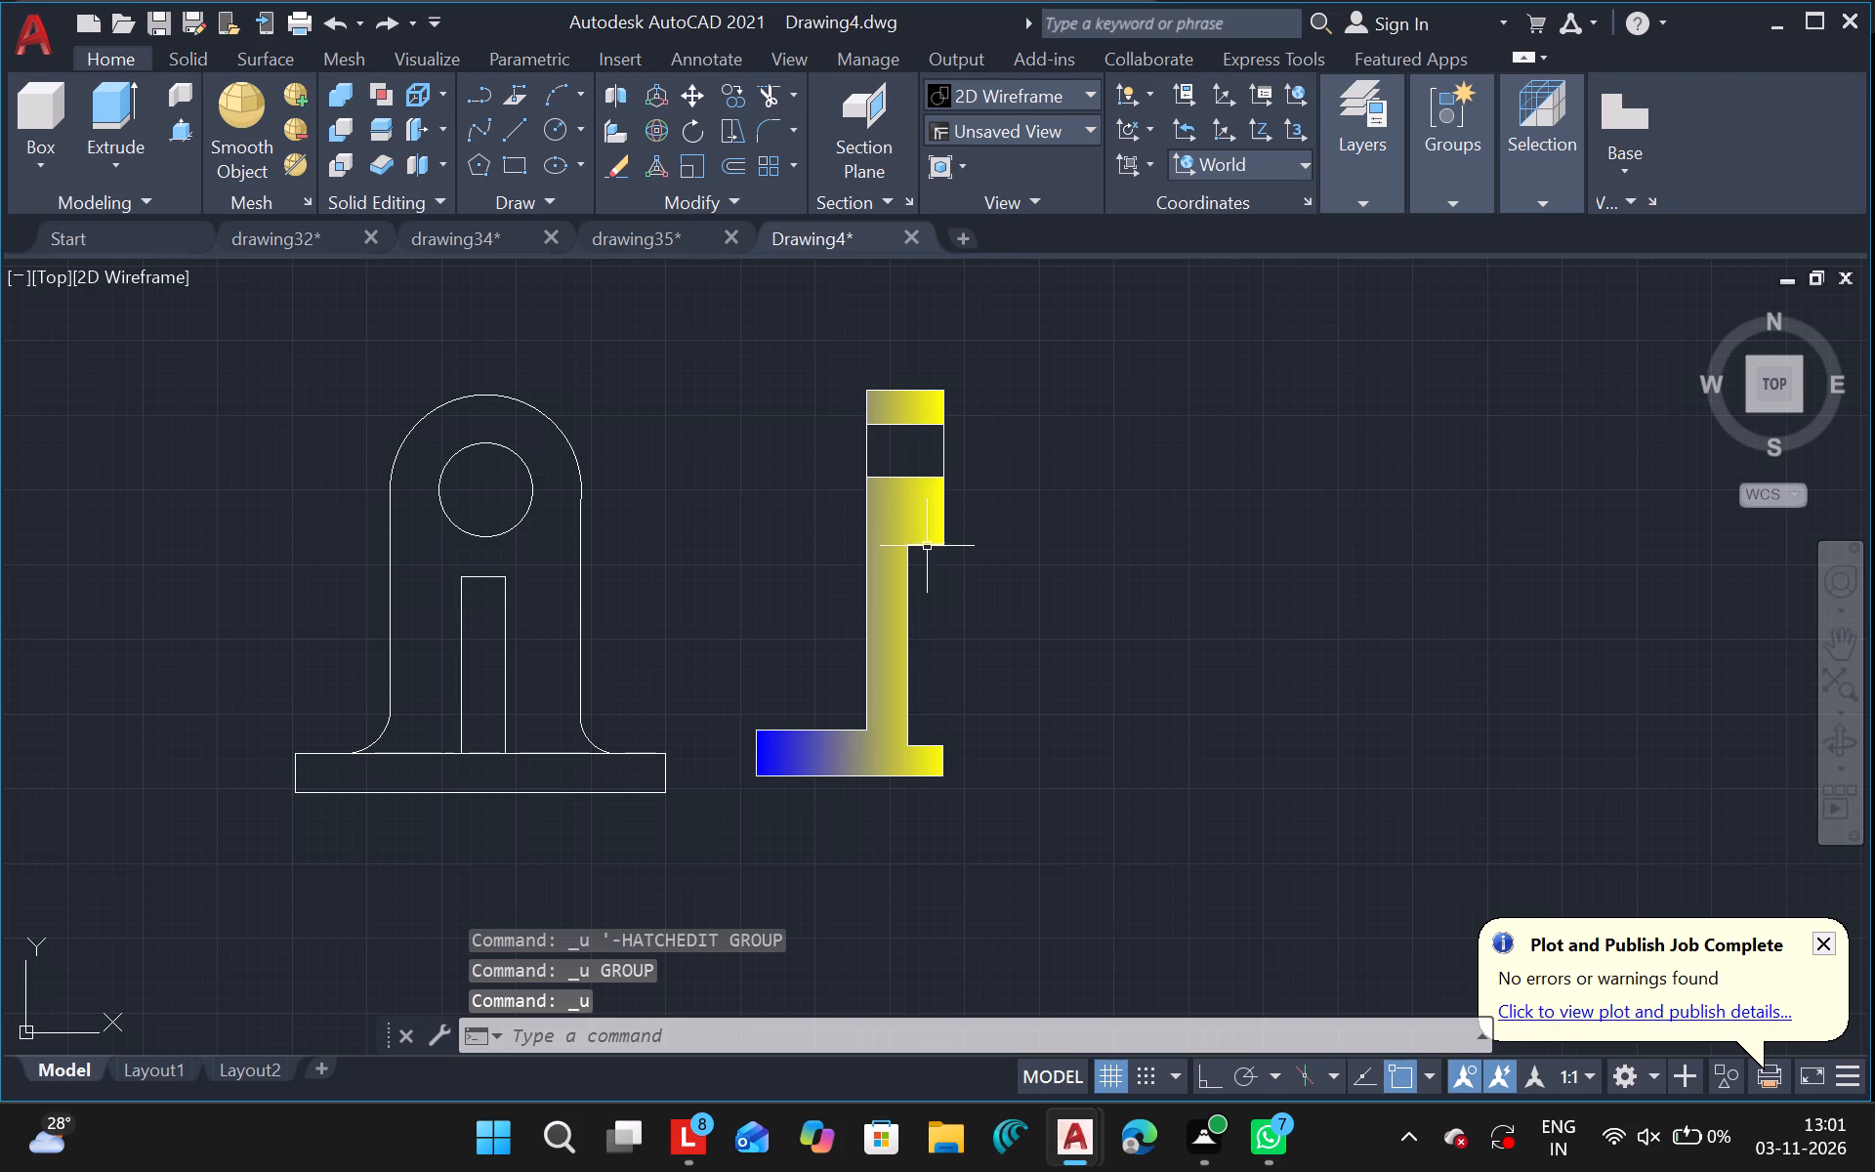
{"action": "key", "text": "ctrl+z"}
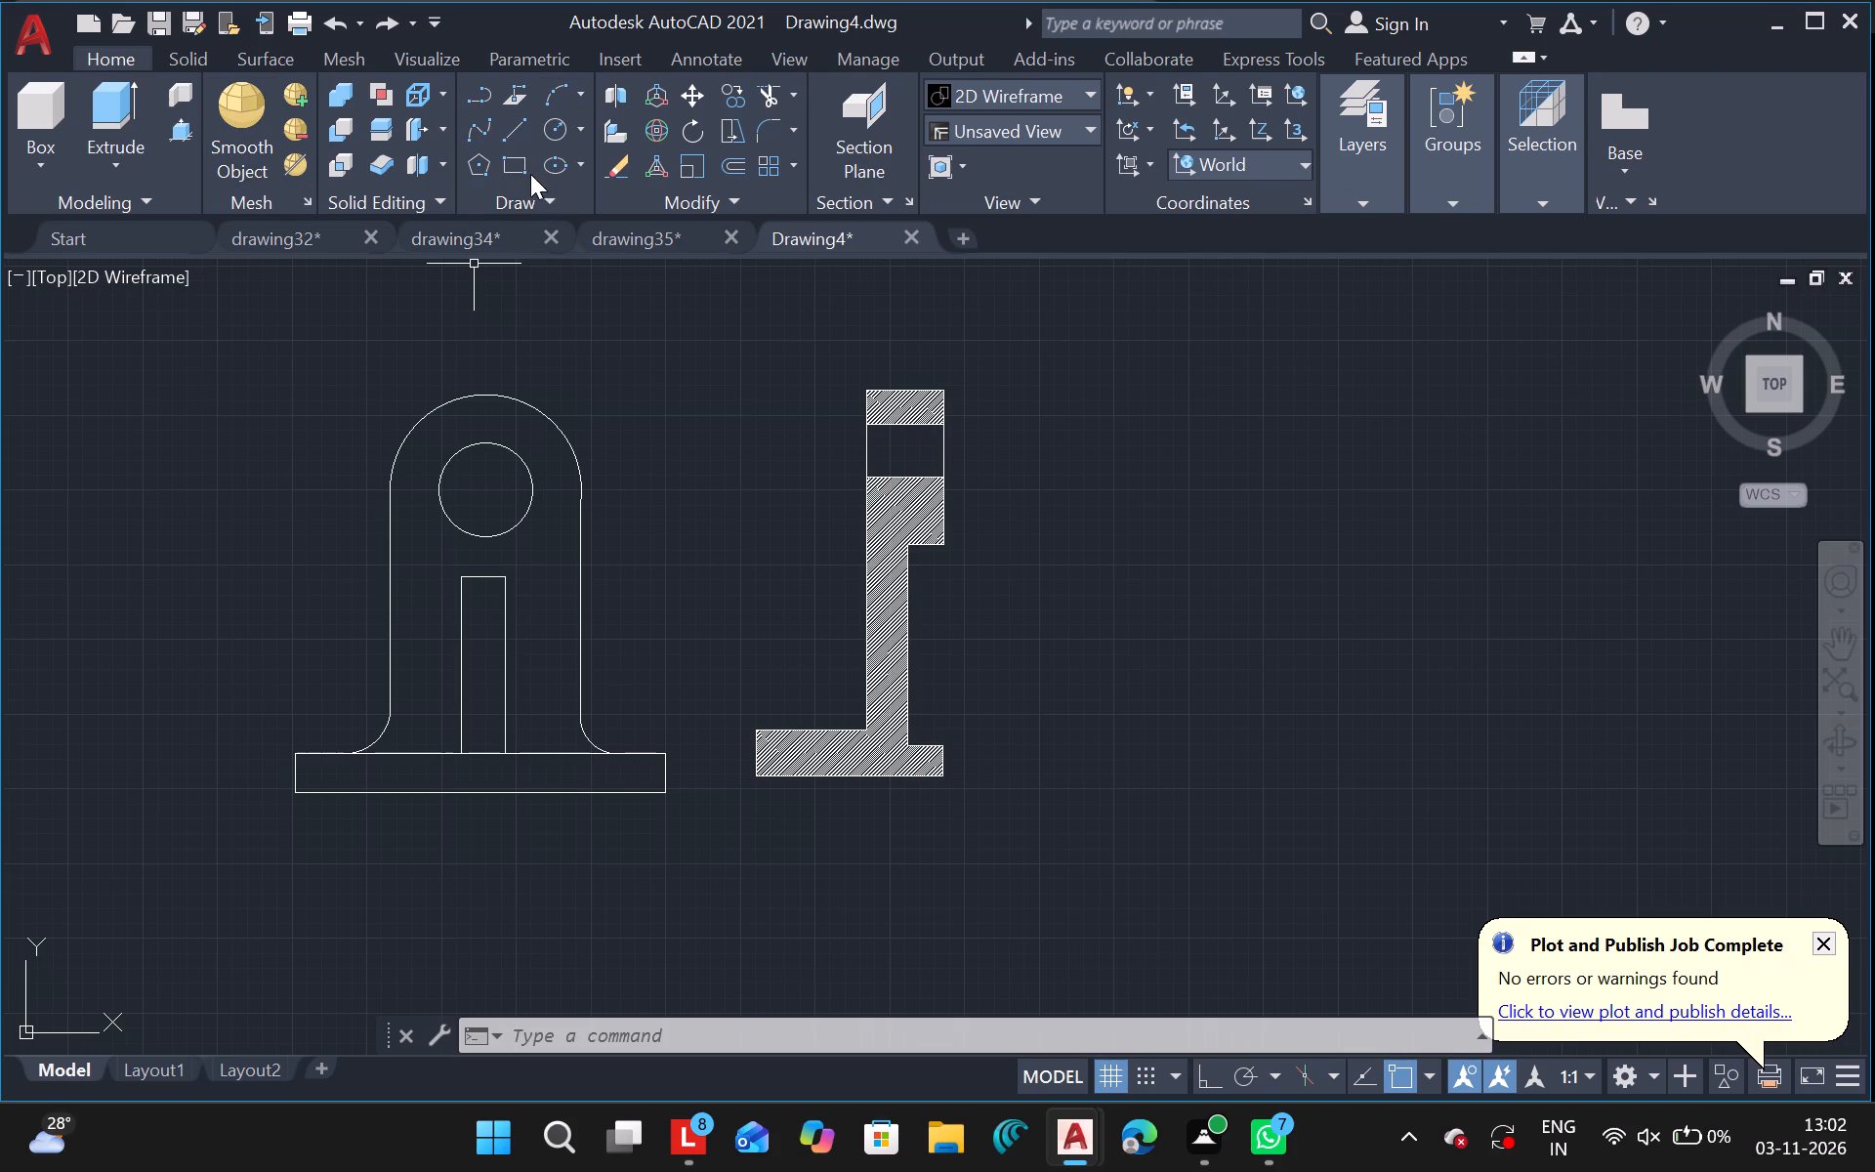
Draw a freehand horizontal rectangle in the empty area beyond the hatched side view, level with its middle.
{"action": "left_click", "coordinate": [513, 169]}
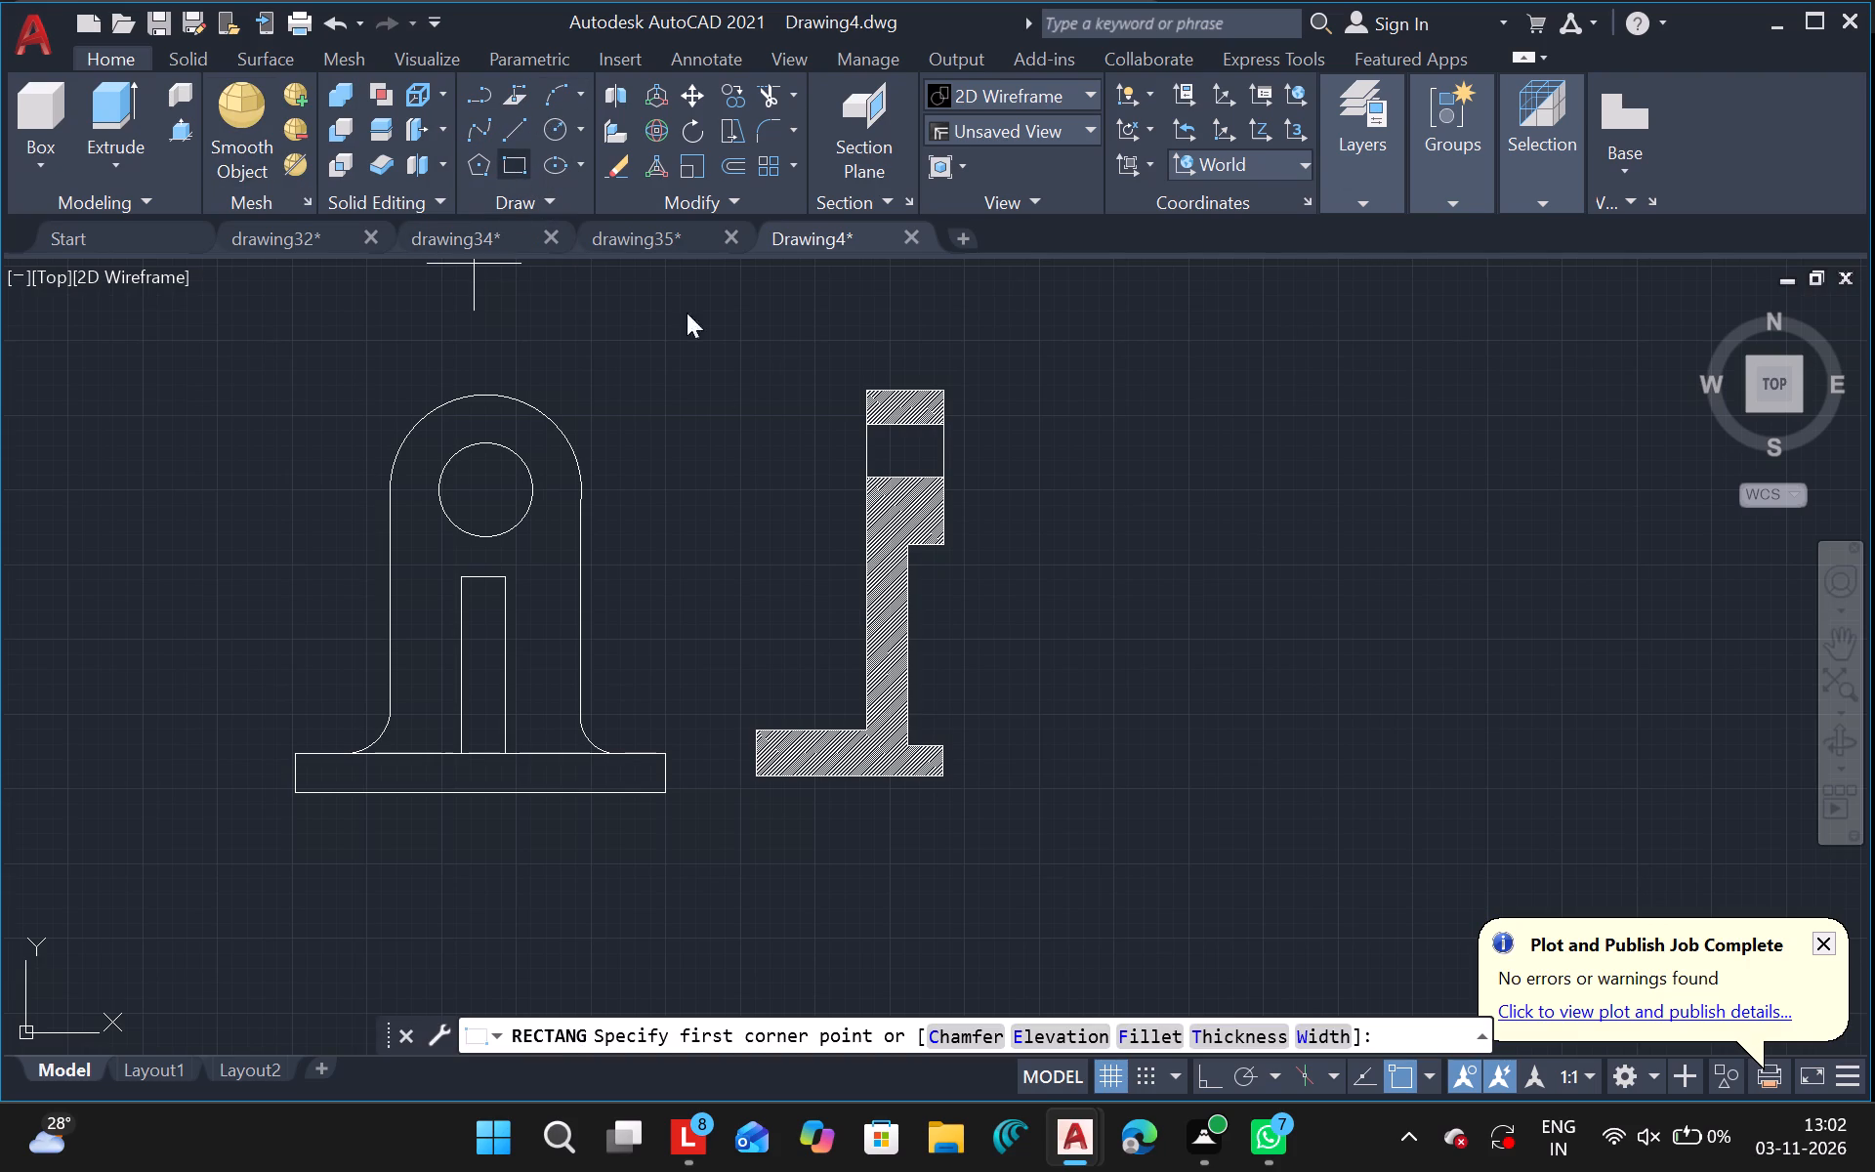
{"action": "left_click_drag", "start_coordinate": [1226, 443], "coordinate": [1243, 475]}
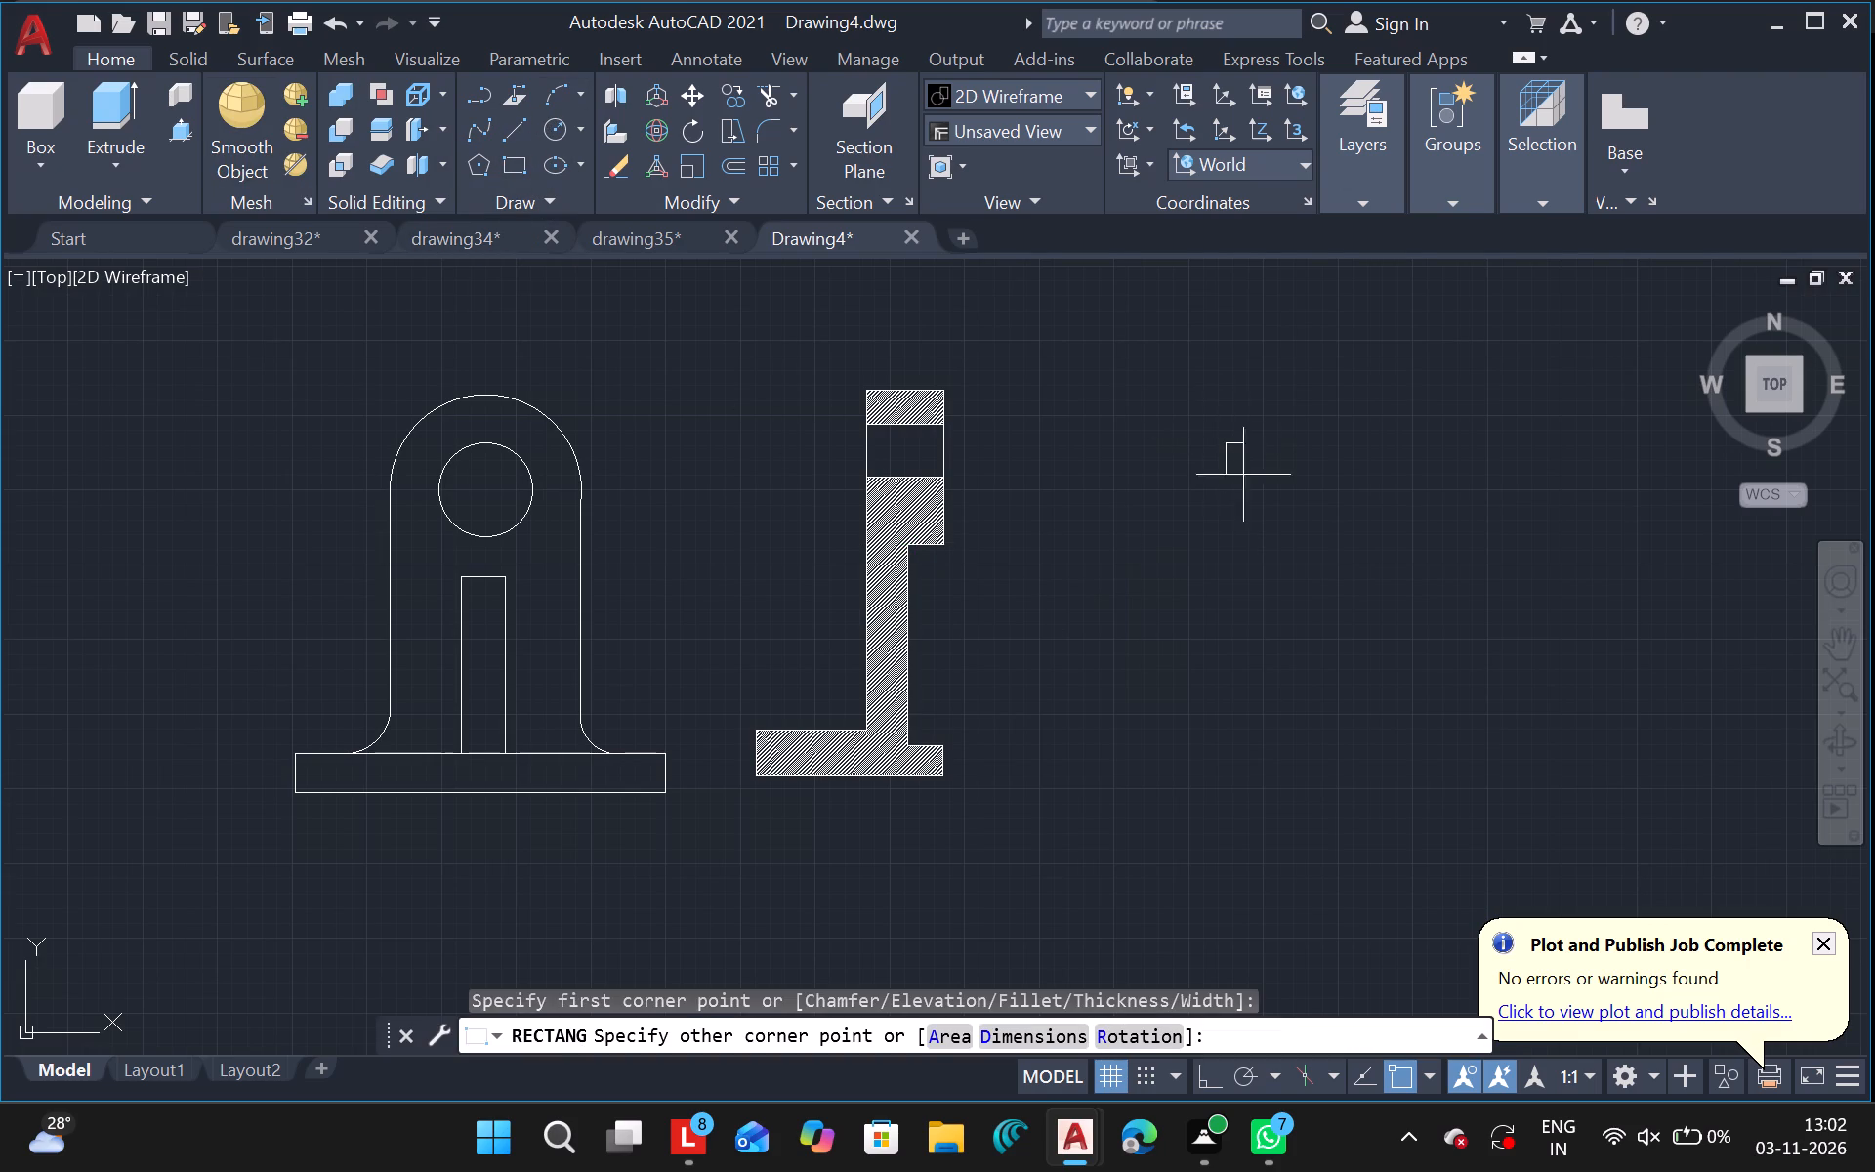
{"action": "left_click_drag", "start_coordinate": [1243, 475], "coordinate": [1294, 589]}
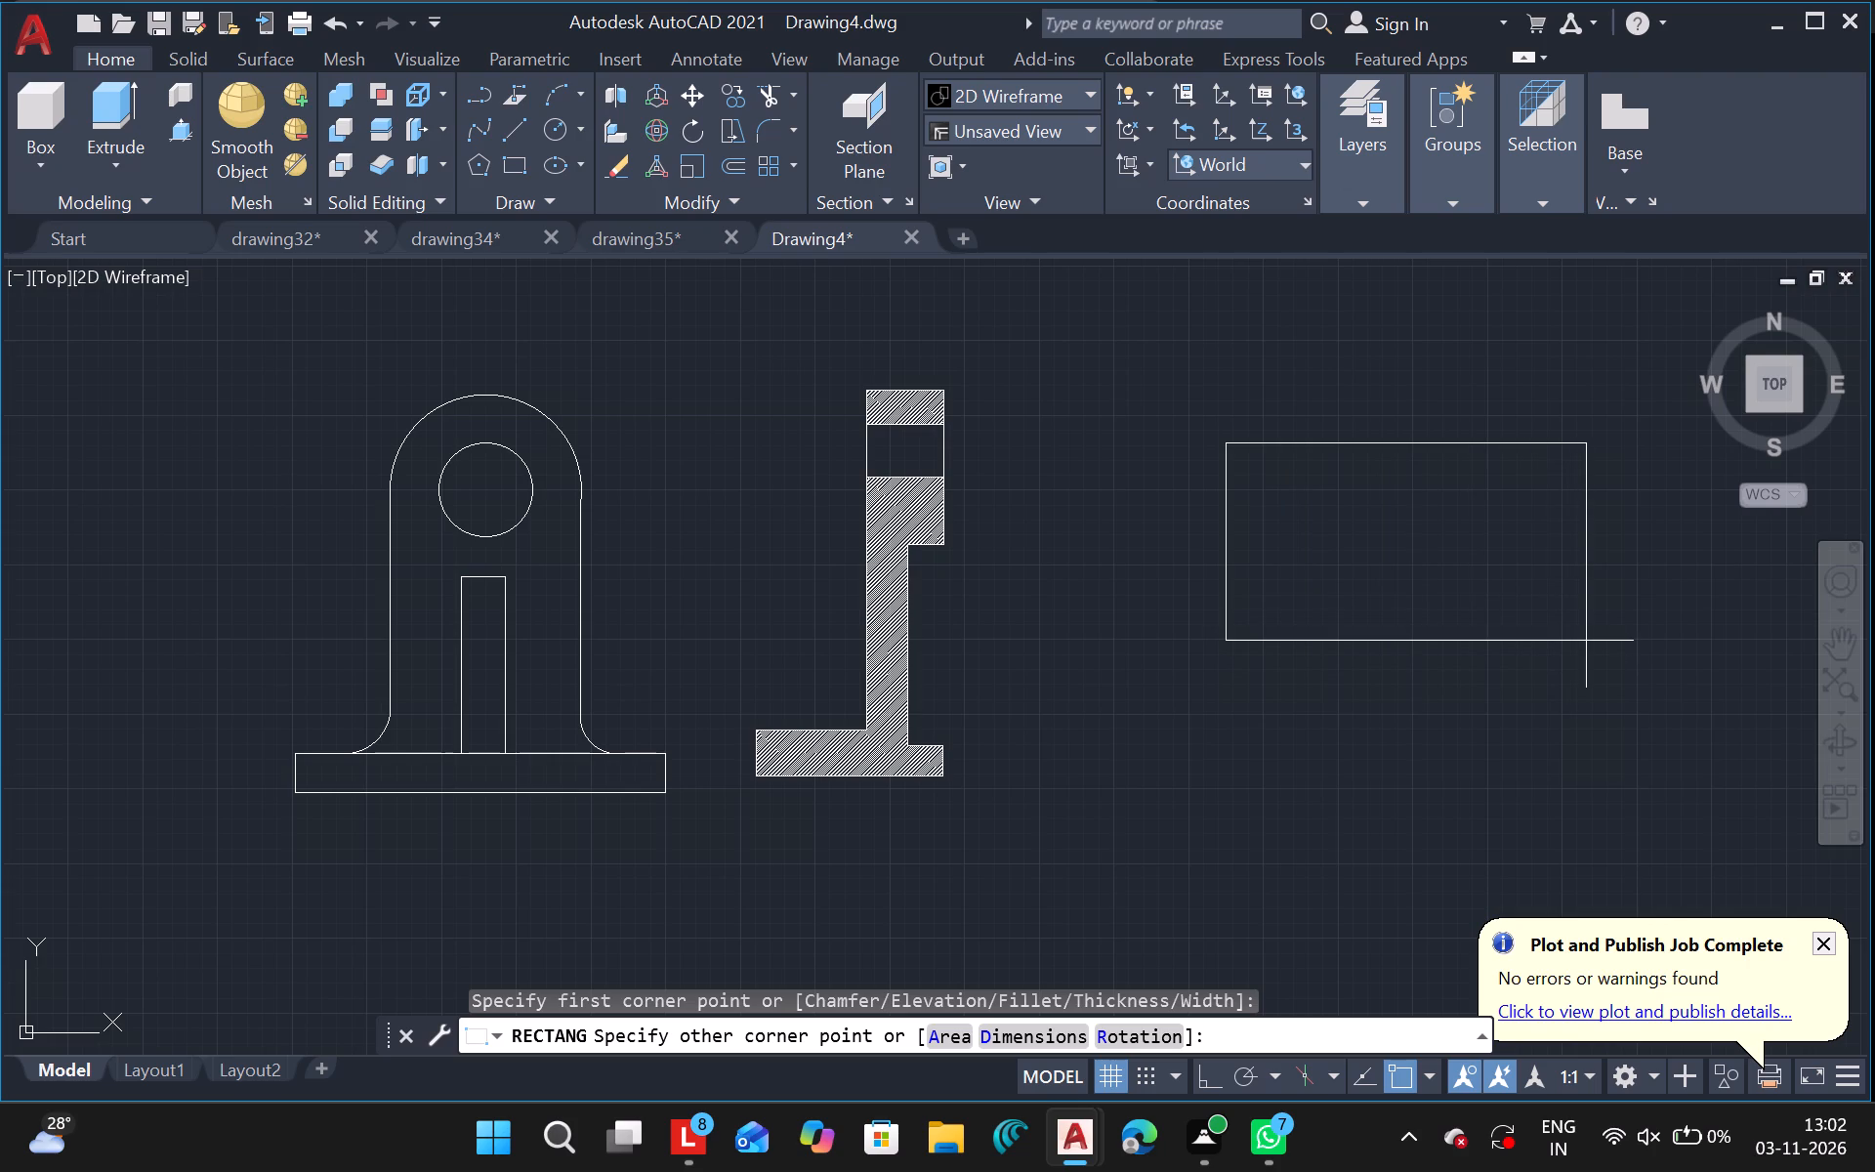
{"action": "left_click", "coordinate": [1582, 658]}
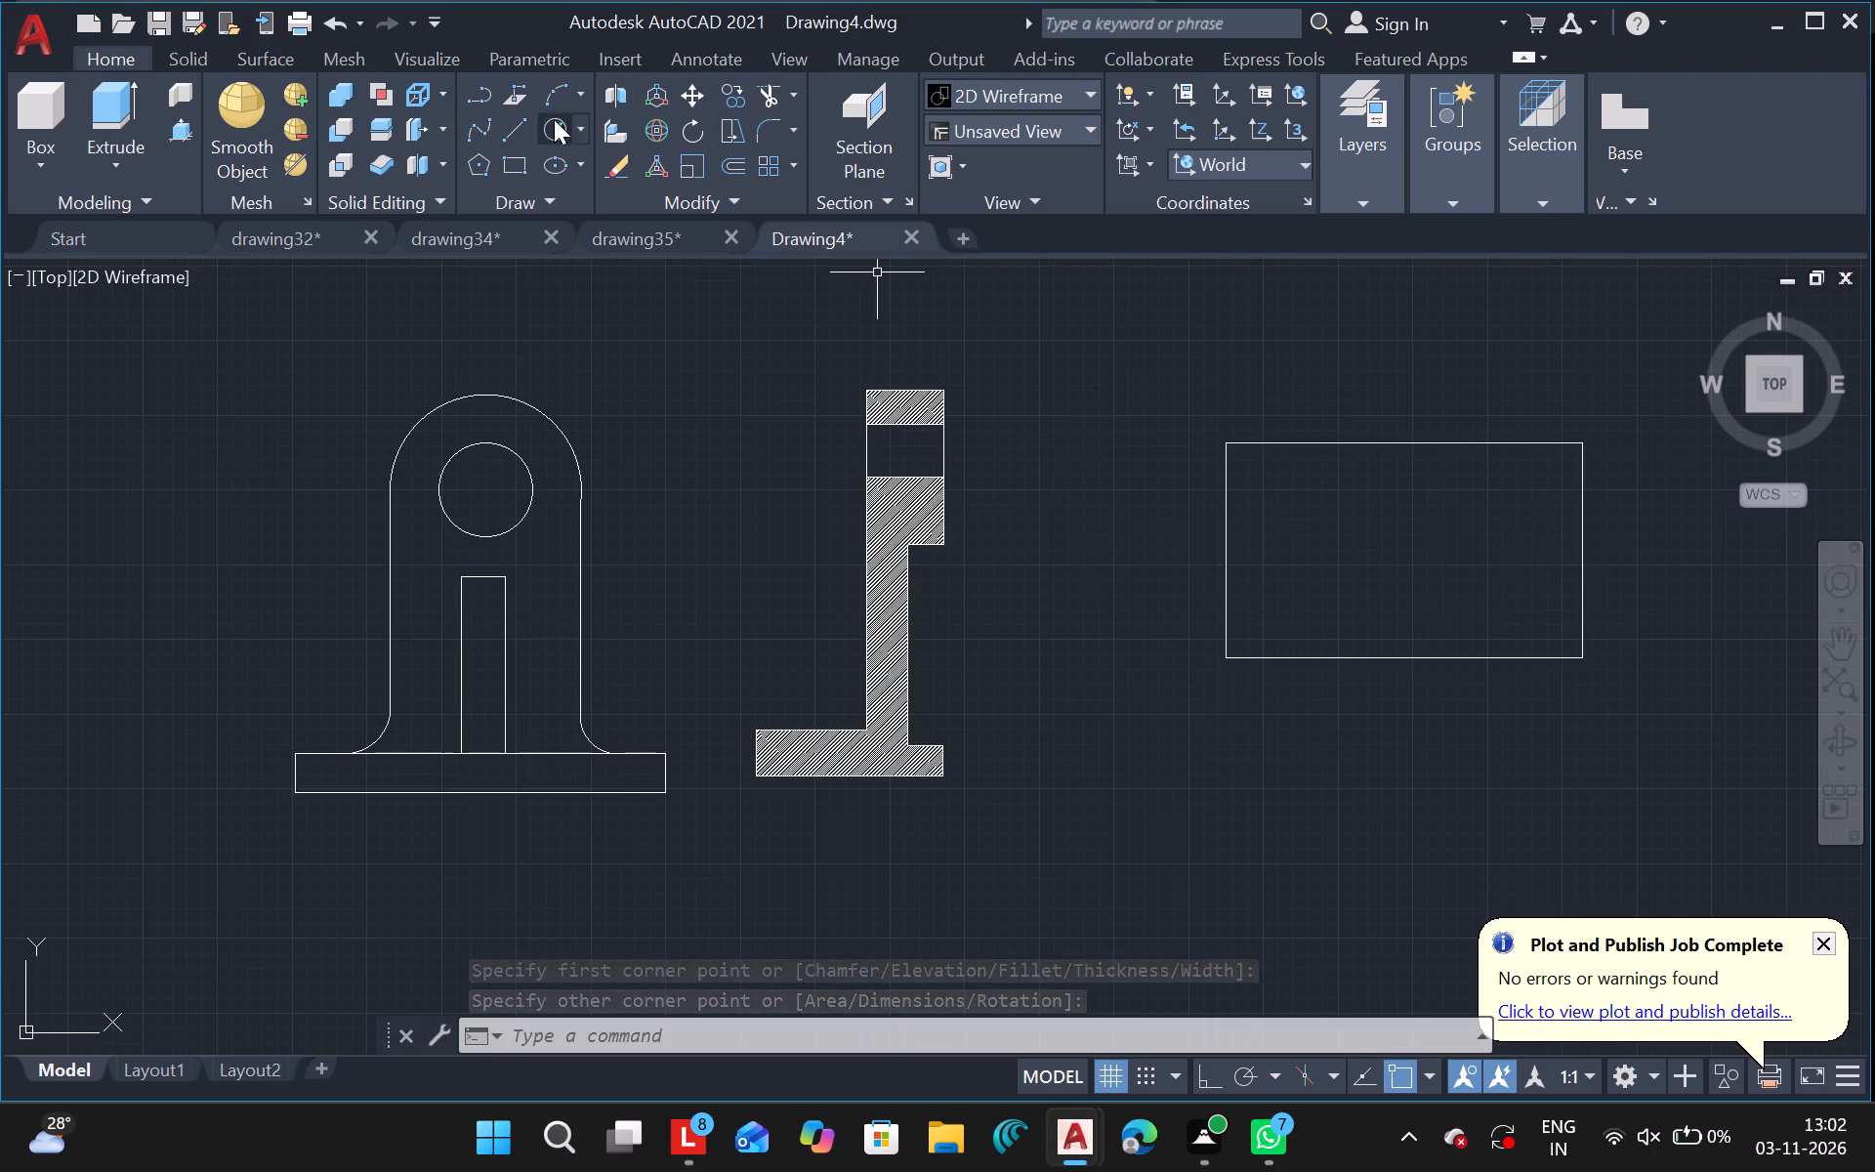
Draw two connected lines around the rectangle's lower-left corner, one crossing its left edge and one crossing its bottom edge.
{"action": "left_click", "coordinate": [519, 125]}
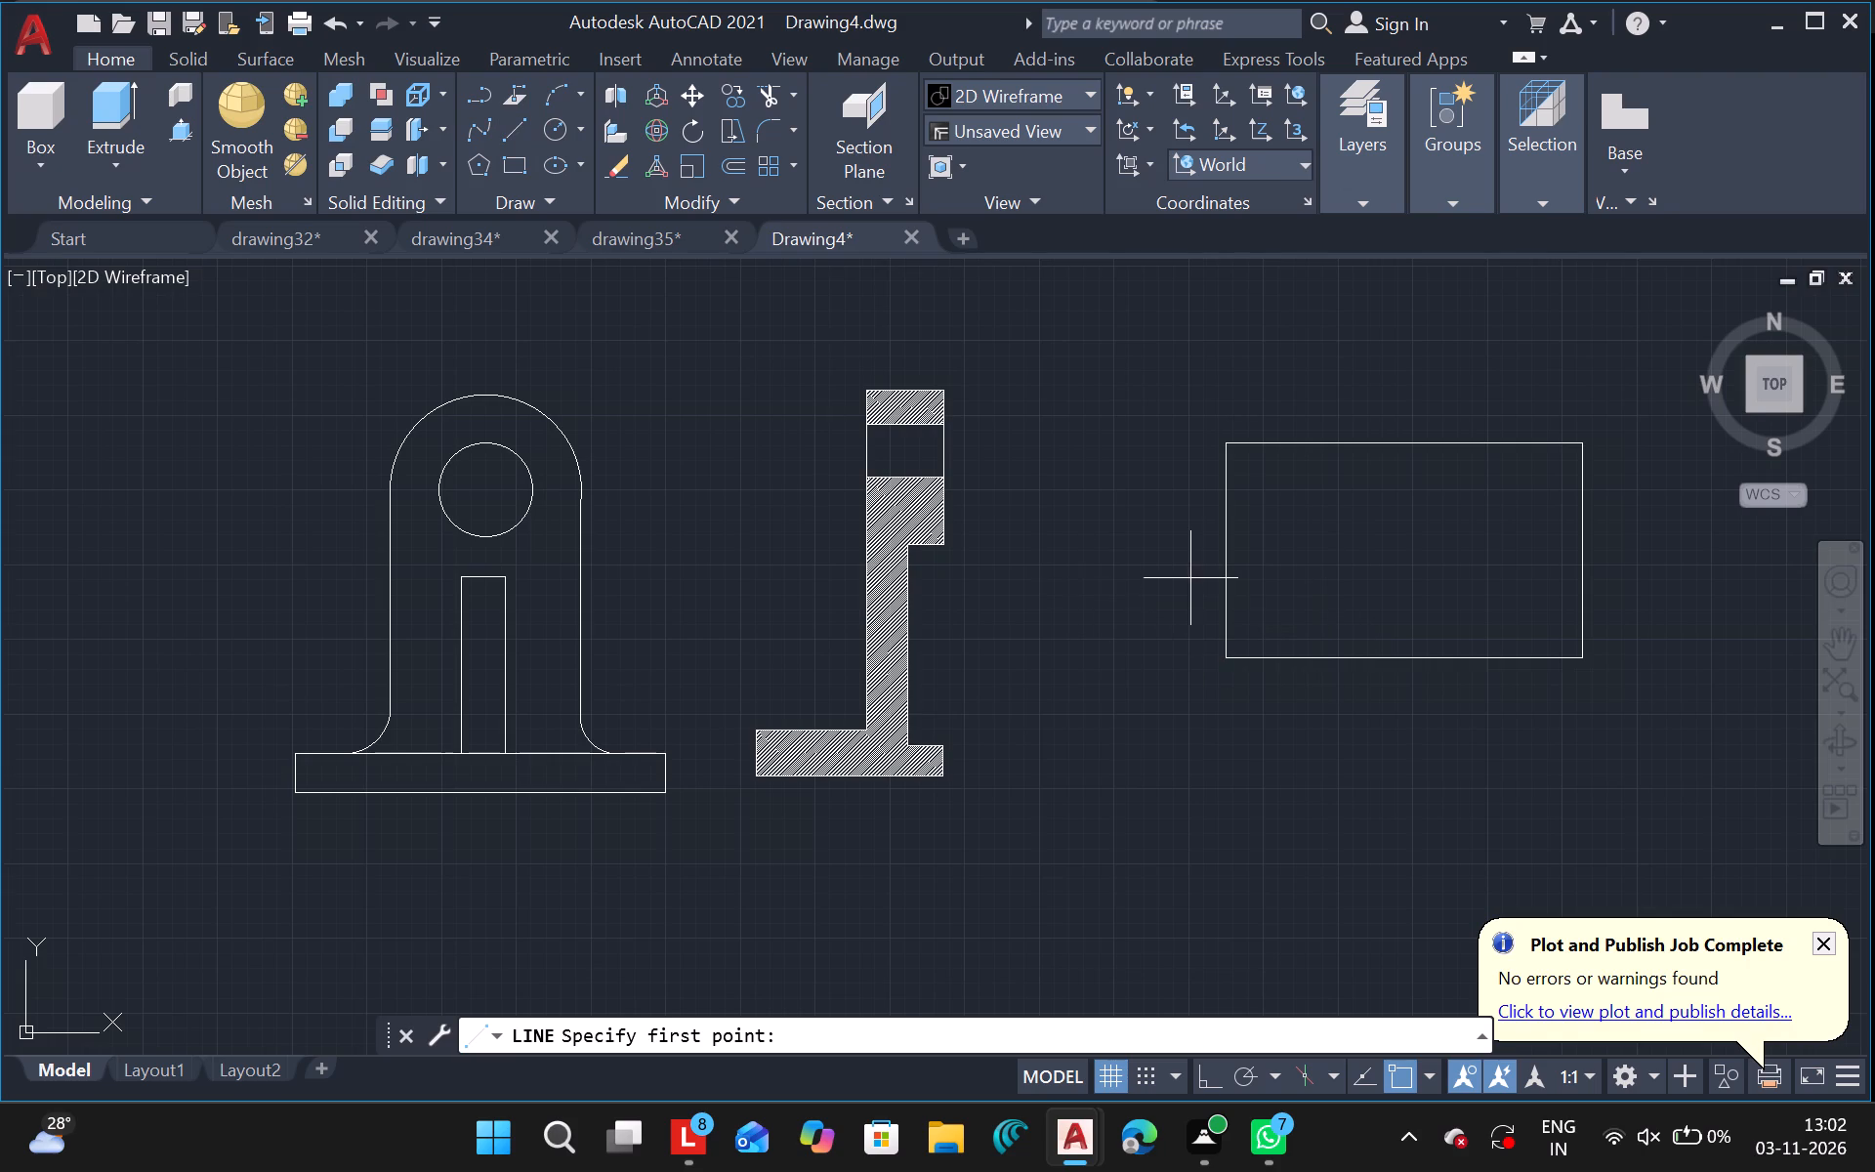
{"action": "left_click_drag", "start_coordinate": [1210, 606], "coordinate": [1291, 593]}
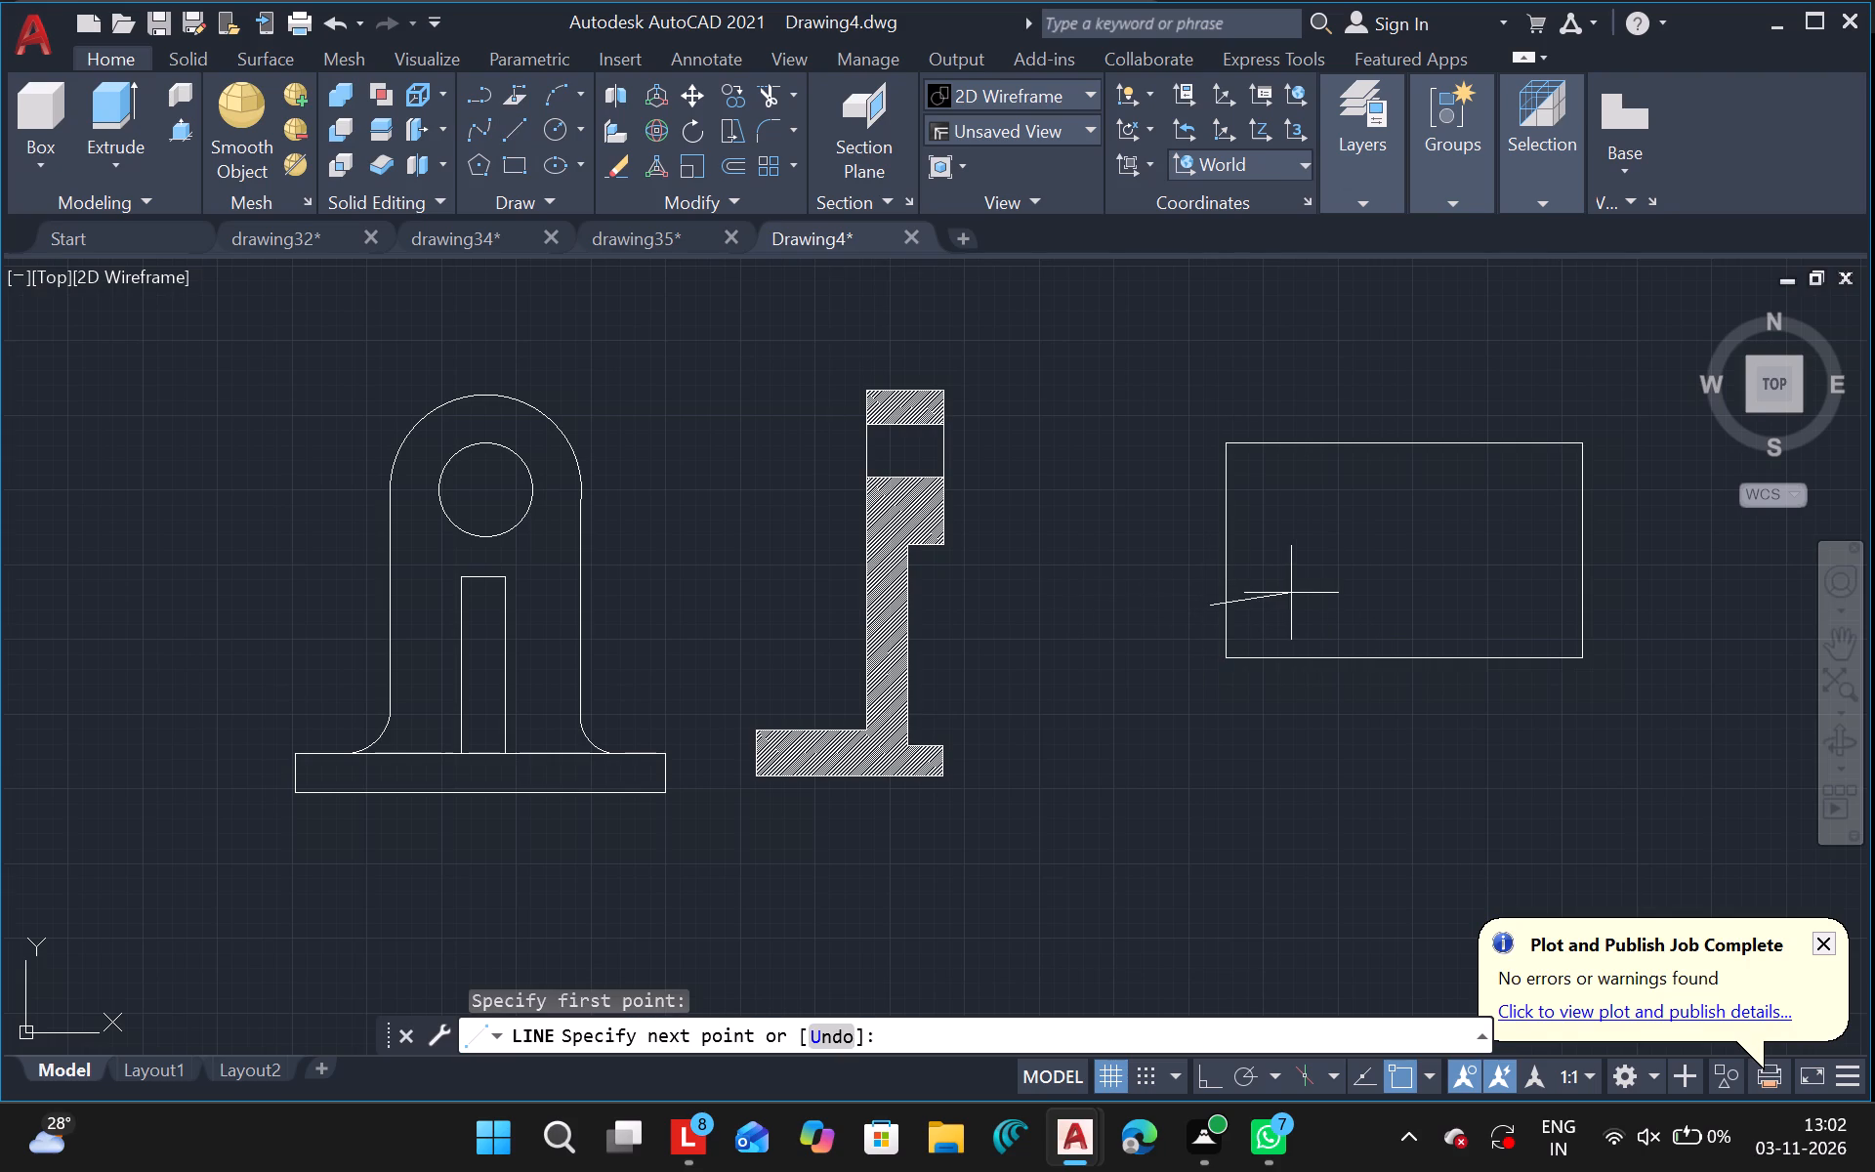
{"action": "left_click_drag", "start_coordinate": [1291, 593], "coordinate": [1300, 604]}
{"action": "left_click_drag", "start_coordinate": [1281, 607], "coordinate": [1282, 732]}
{"action": "left_click", "coordinate": [1282, 732]}
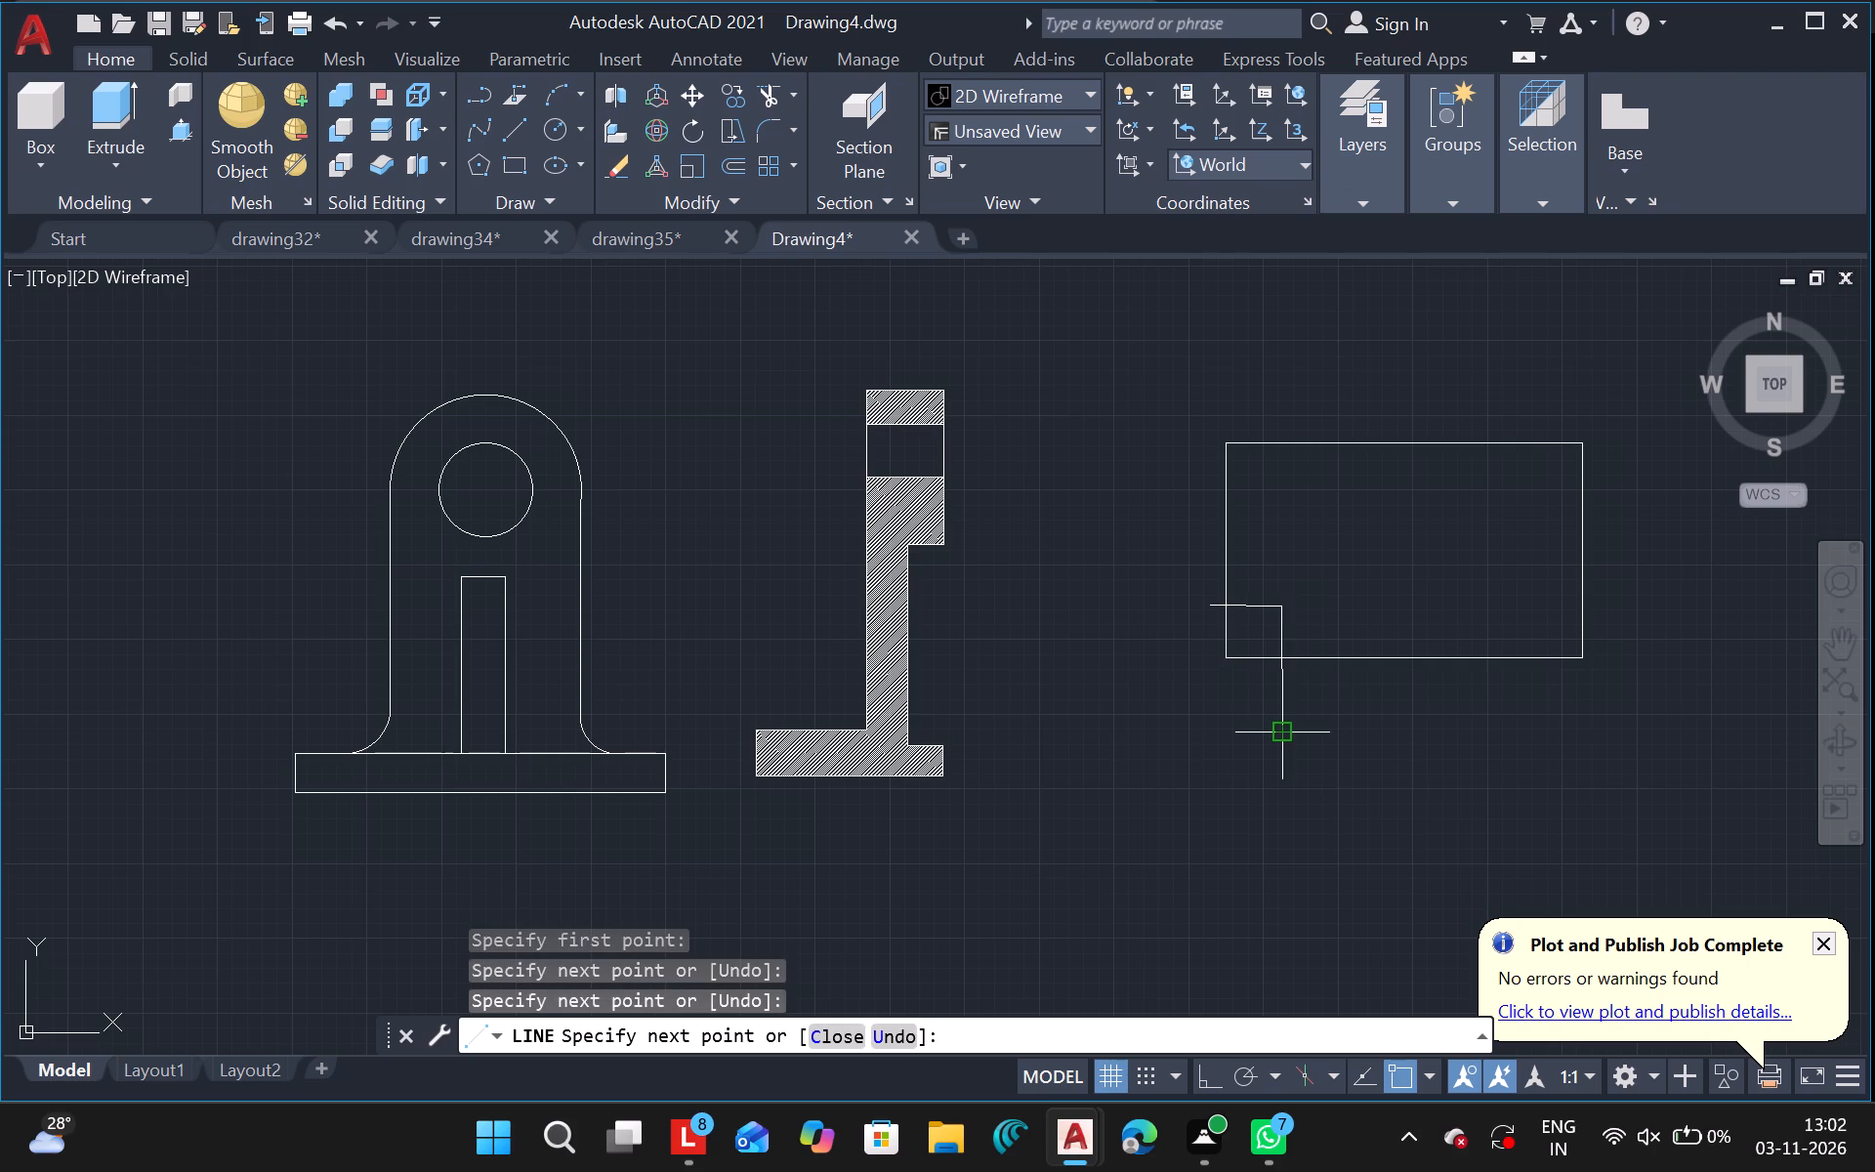
{"action": "key", "text": "Escape"}
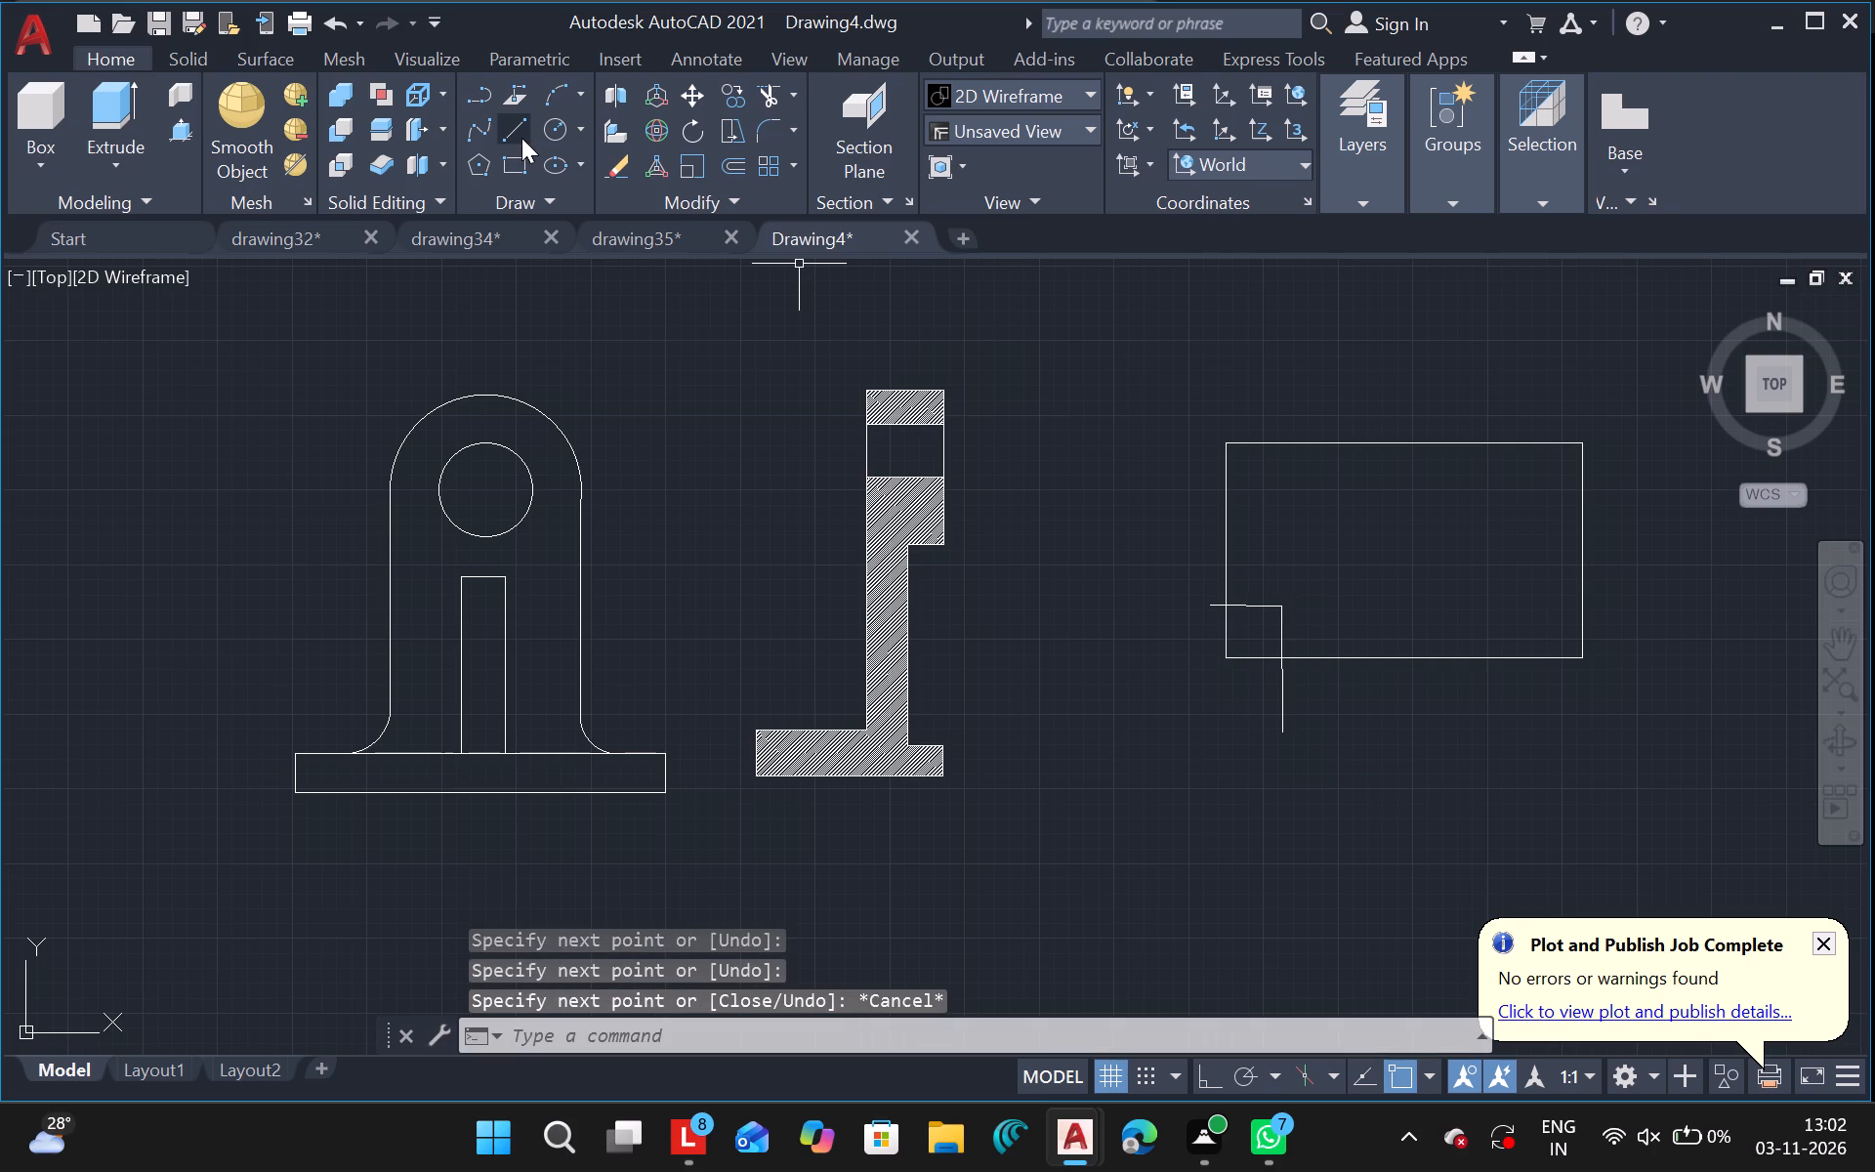
Draw a slanted line crossing the rectangle's right edge near its lower-right corner.
{"action": "left_click", "coordinate": [521, 138]}
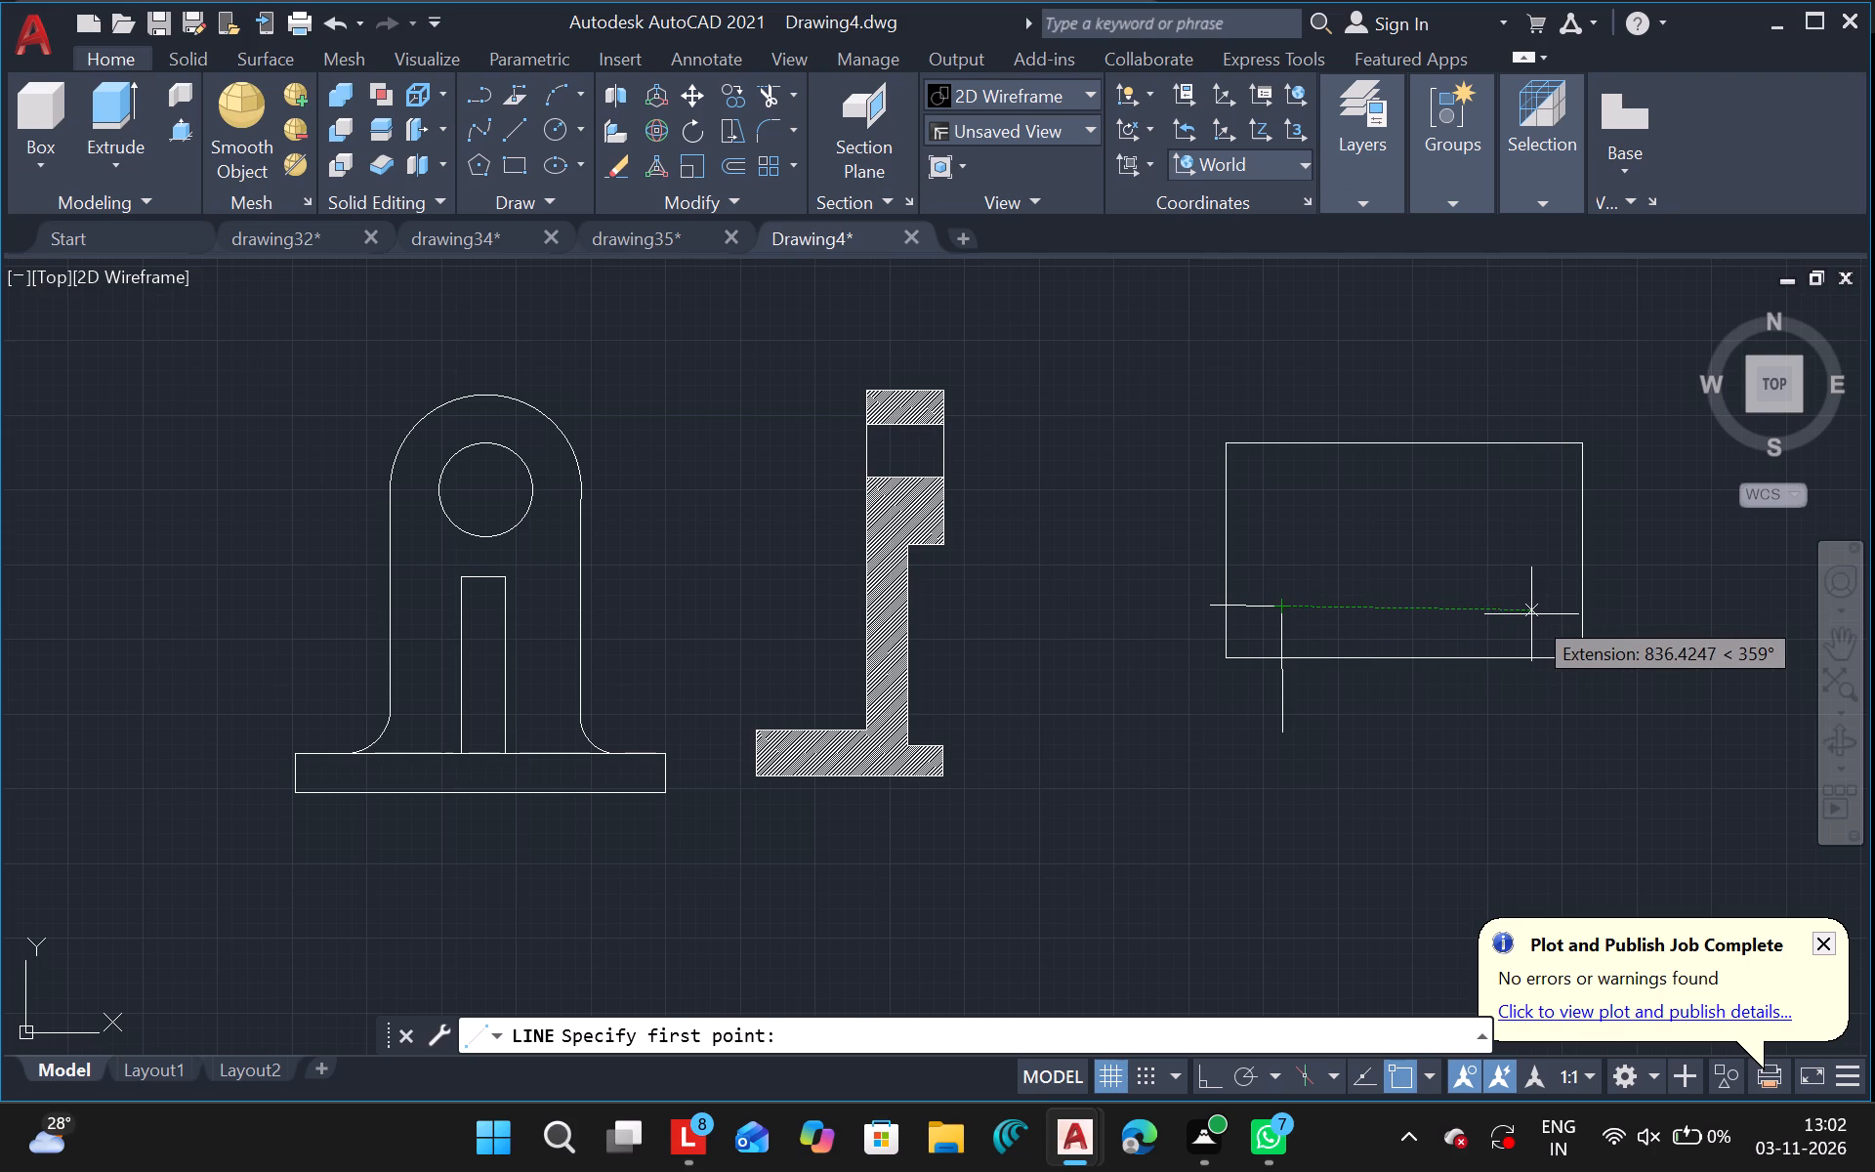
{"action": "left_click_drag", "start_coordinate": [1531, 614], "coordinate": [1622, 579]}
{"action": "left_click", "coordinate": [1622, 579]}
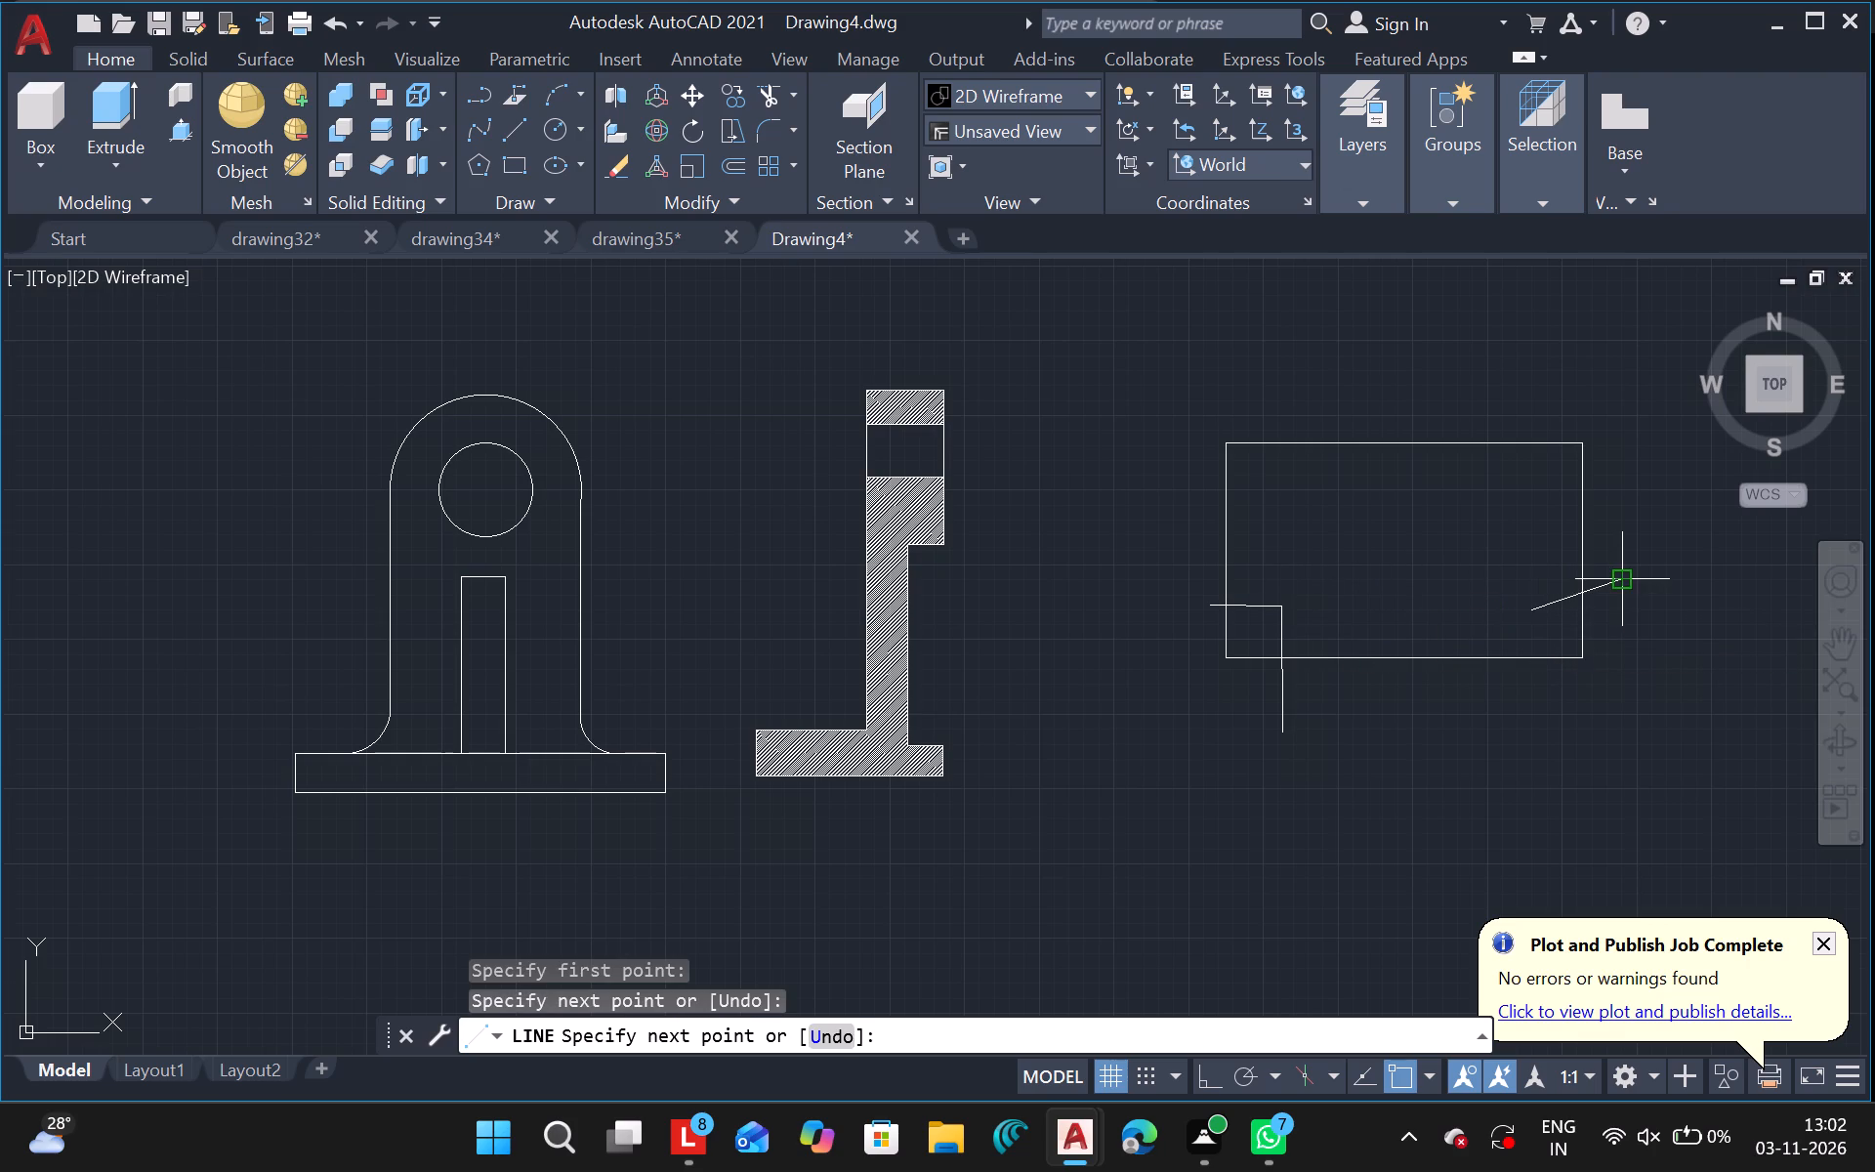
{"action": "key", "text": "Escape"}
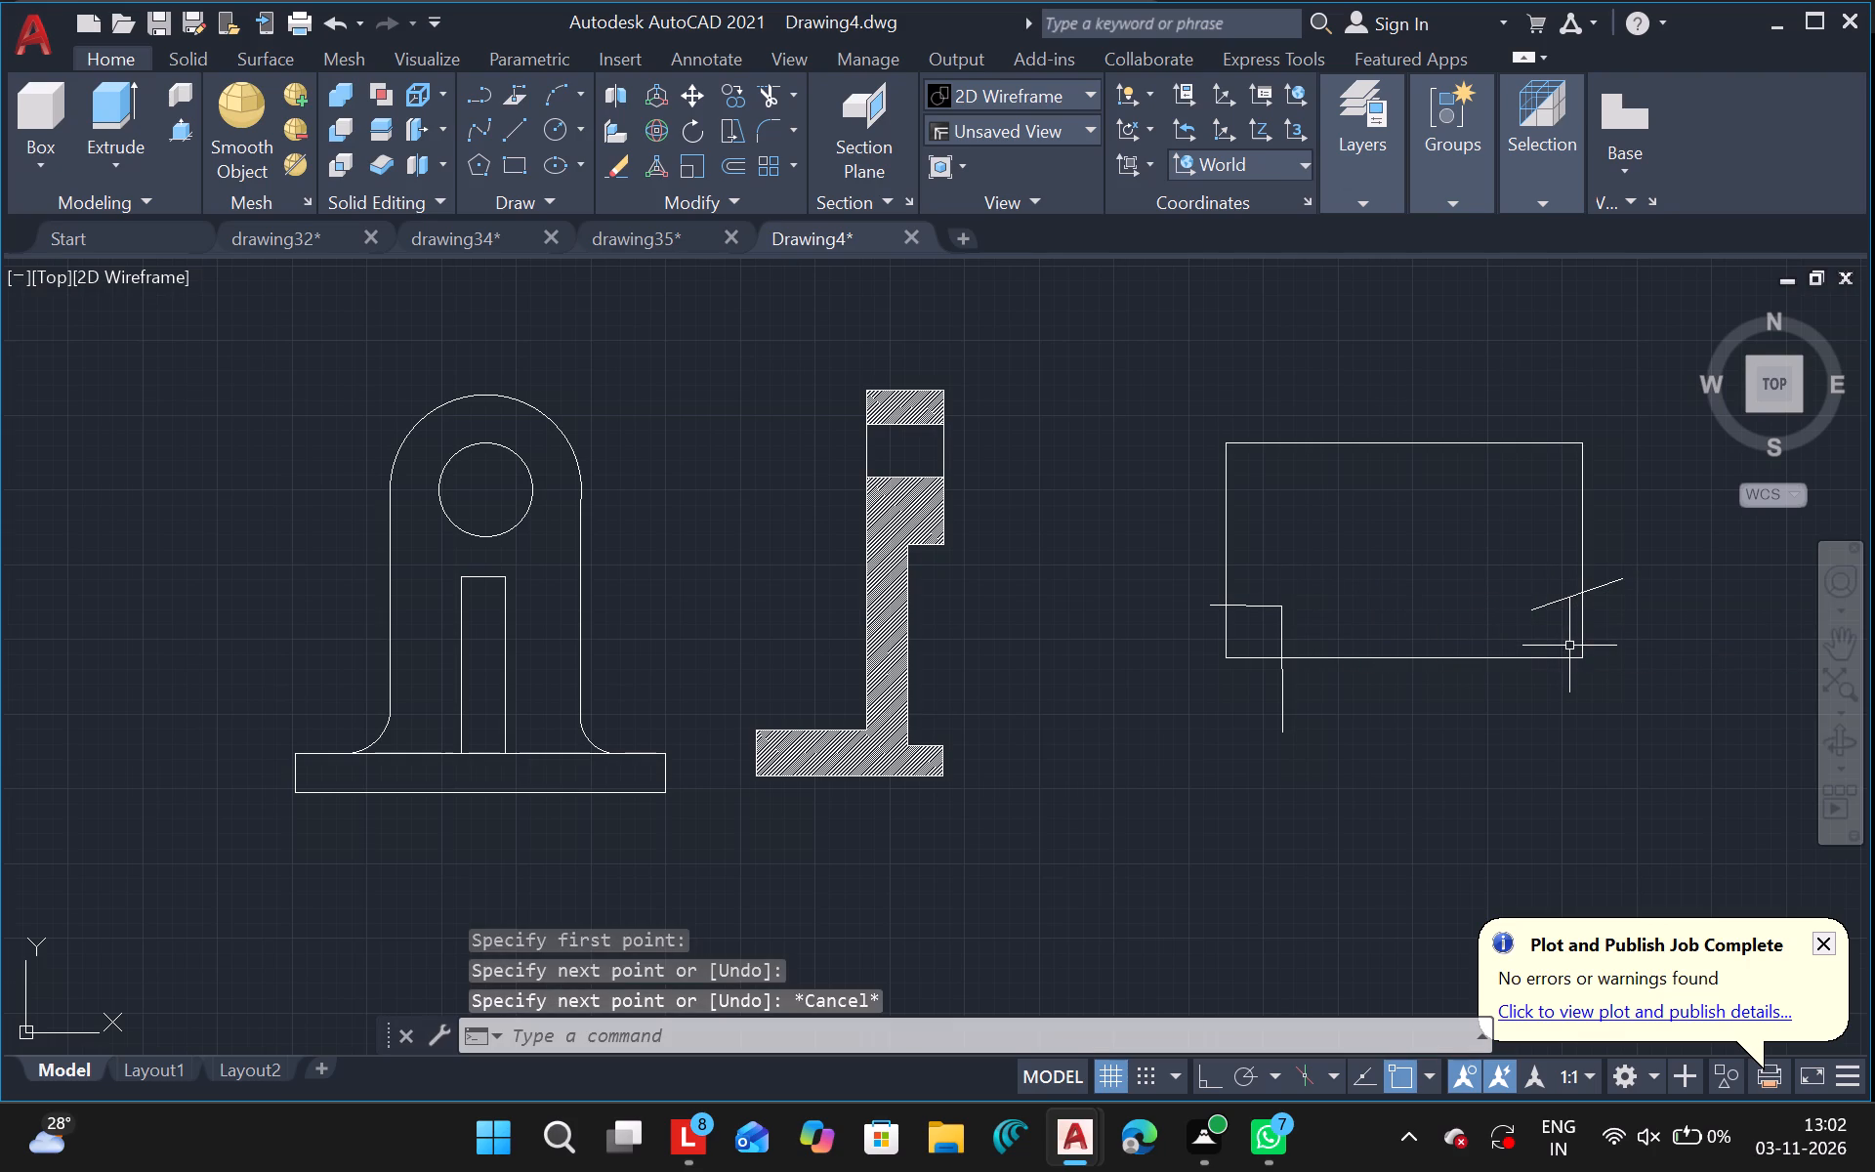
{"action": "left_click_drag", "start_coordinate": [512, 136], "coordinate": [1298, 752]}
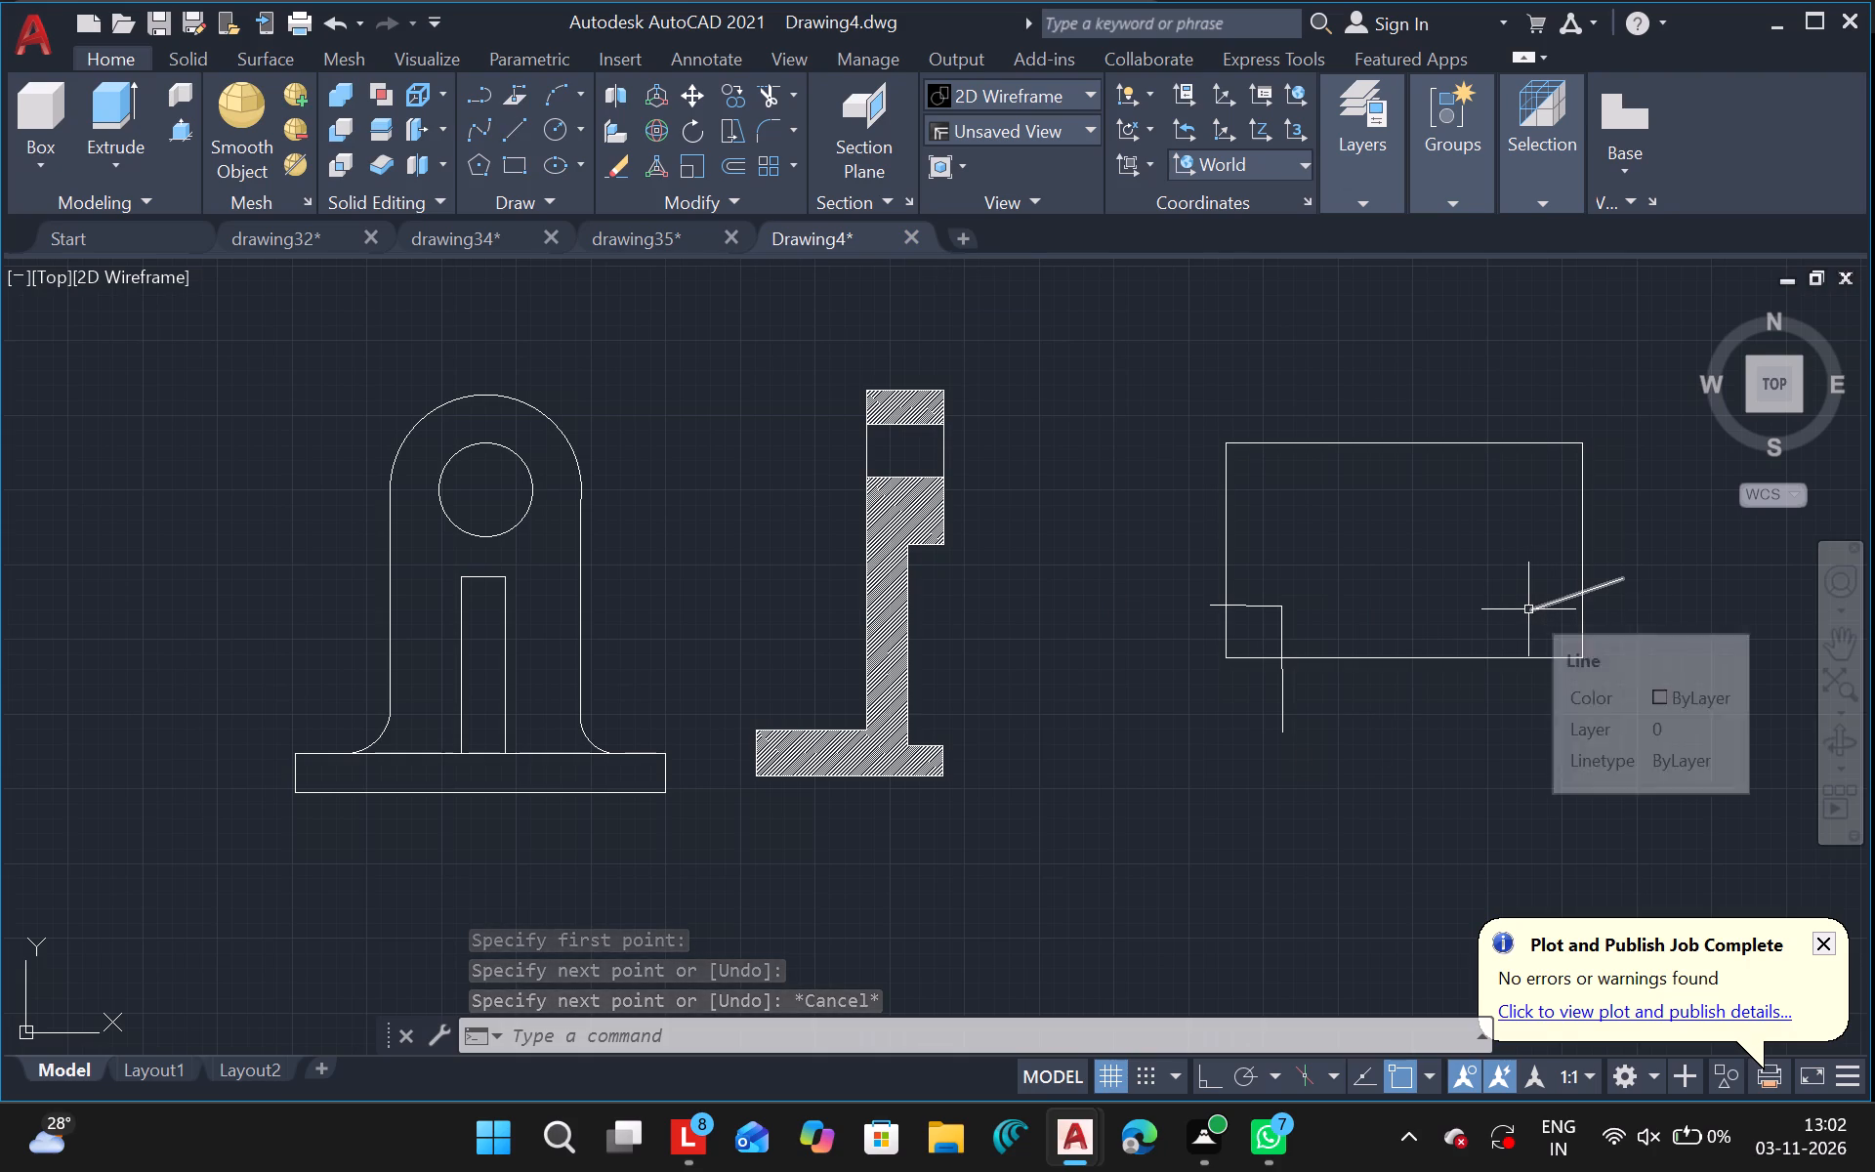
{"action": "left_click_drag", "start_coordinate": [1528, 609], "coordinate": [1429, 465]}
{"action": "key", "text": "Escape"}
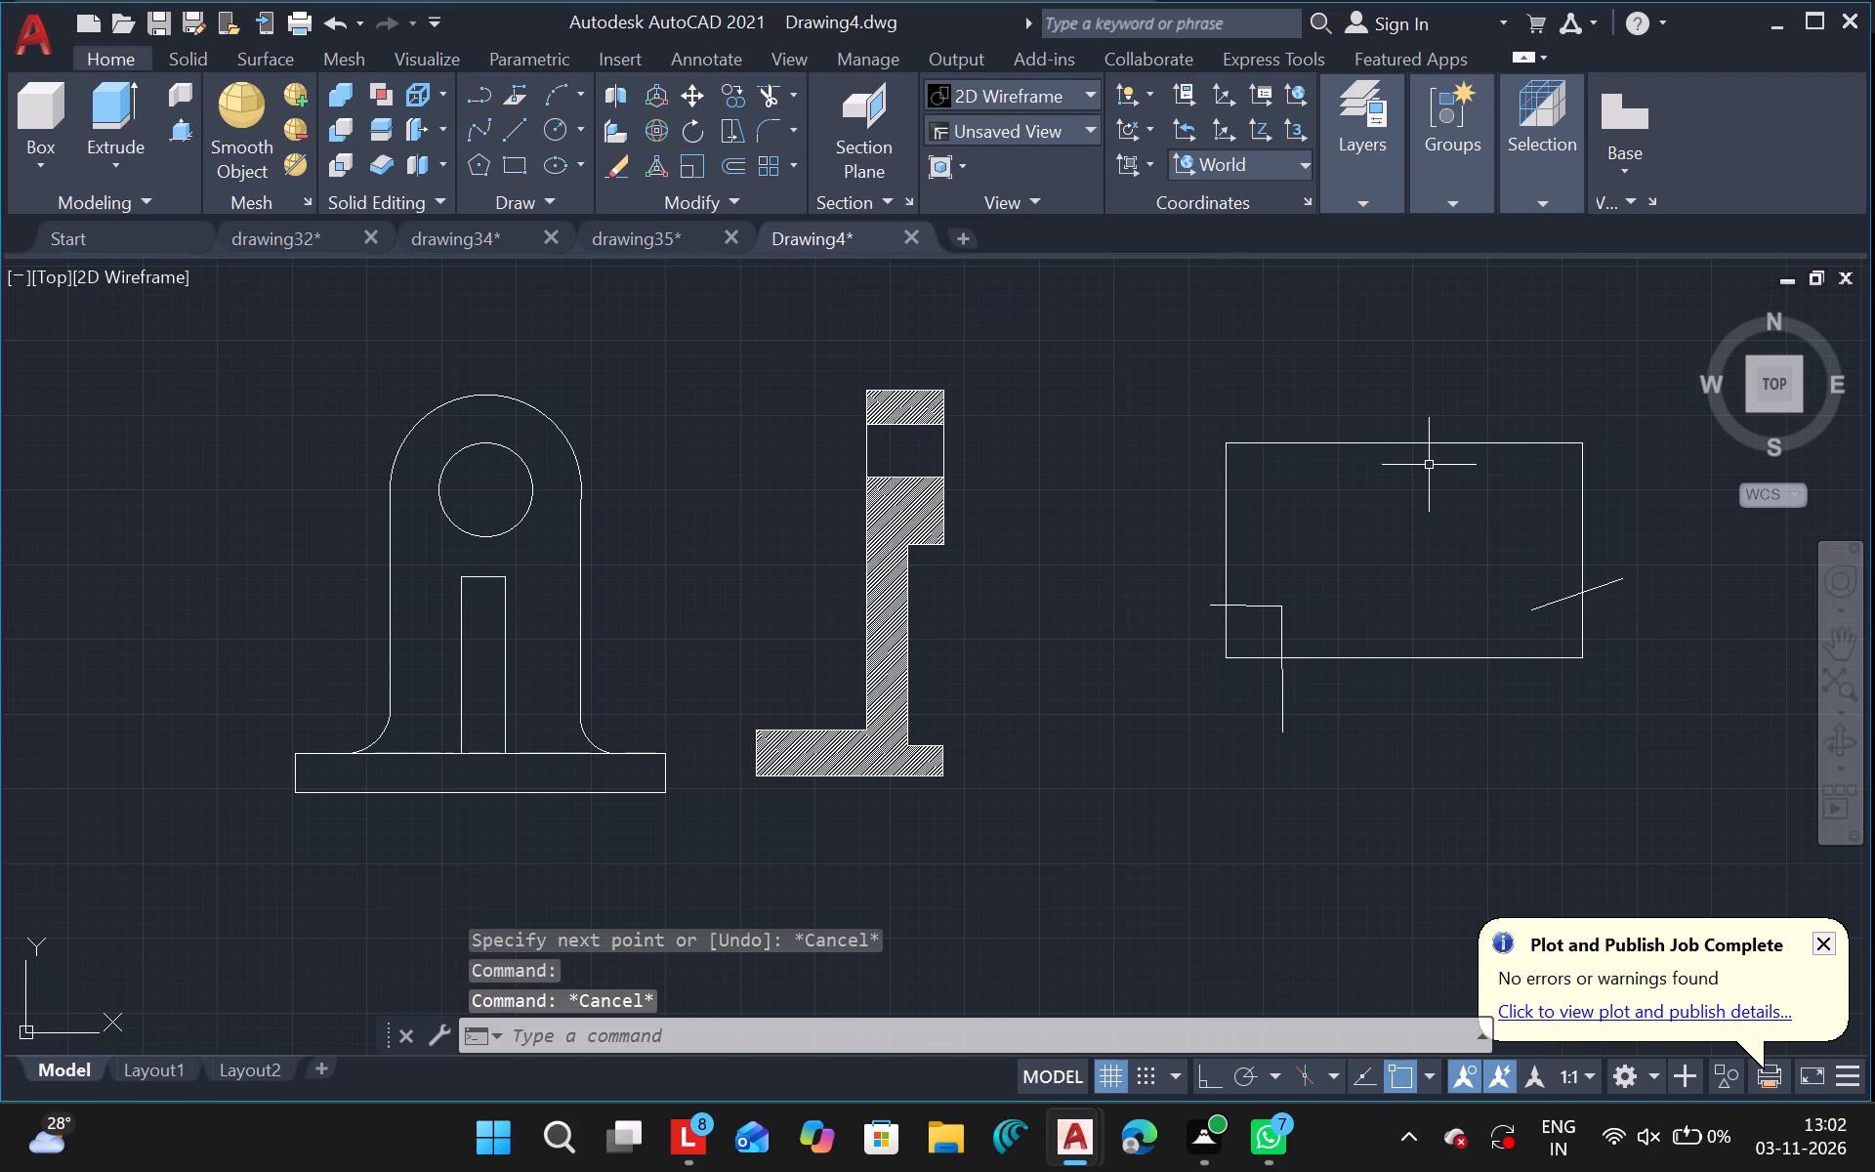
Draw a near-vertical line from the slanted line's inner end down across the rectangle's bottom edge.
{"action": "left_click", "coordinate": [503, 125]}
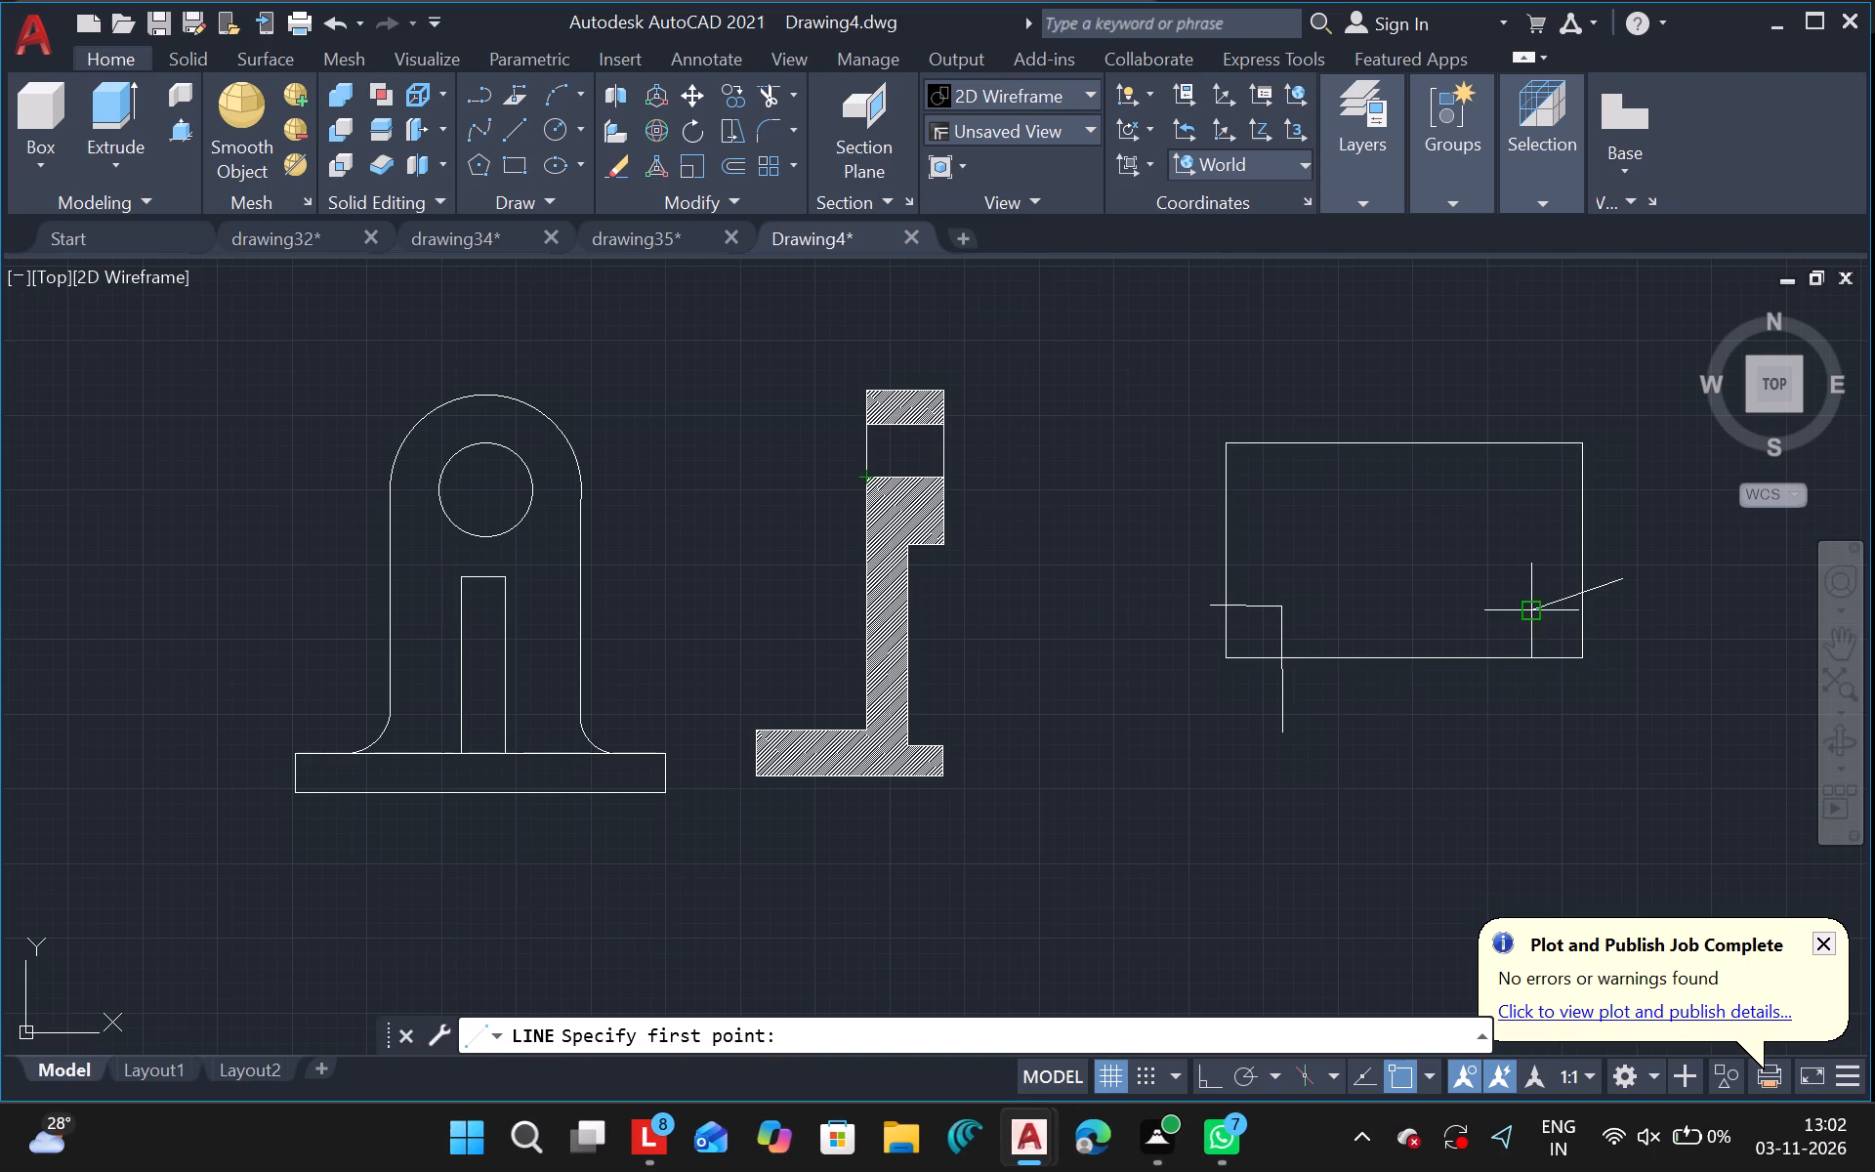
{"action": "left_click_drag", "start_coordinate": [1528, 613], "coordinate": [1554, 746]}
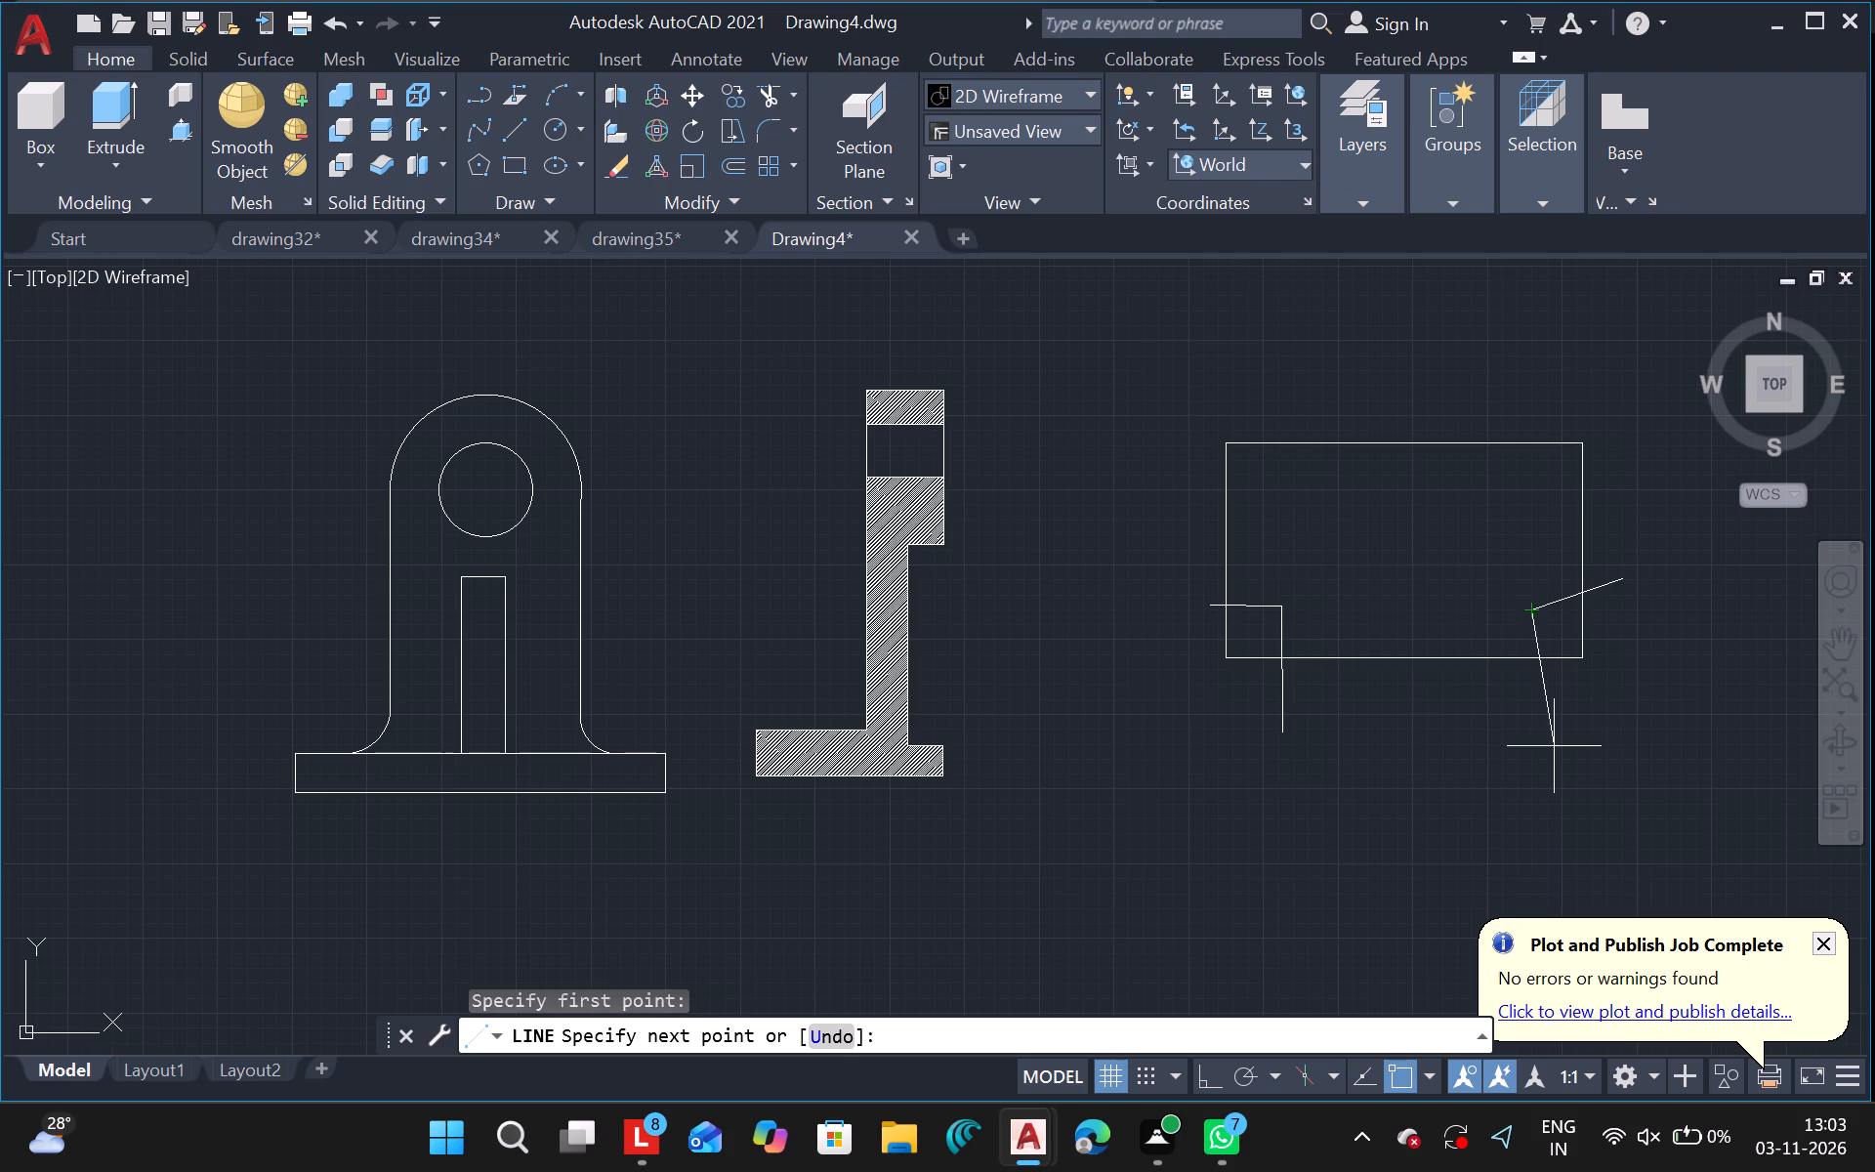
{"action": "left_click_drag", "start_coordinate": [1554, 746], "coordinate": [1537, 744]}
{"action": "left_click", "coordinate": [1537, 744]}
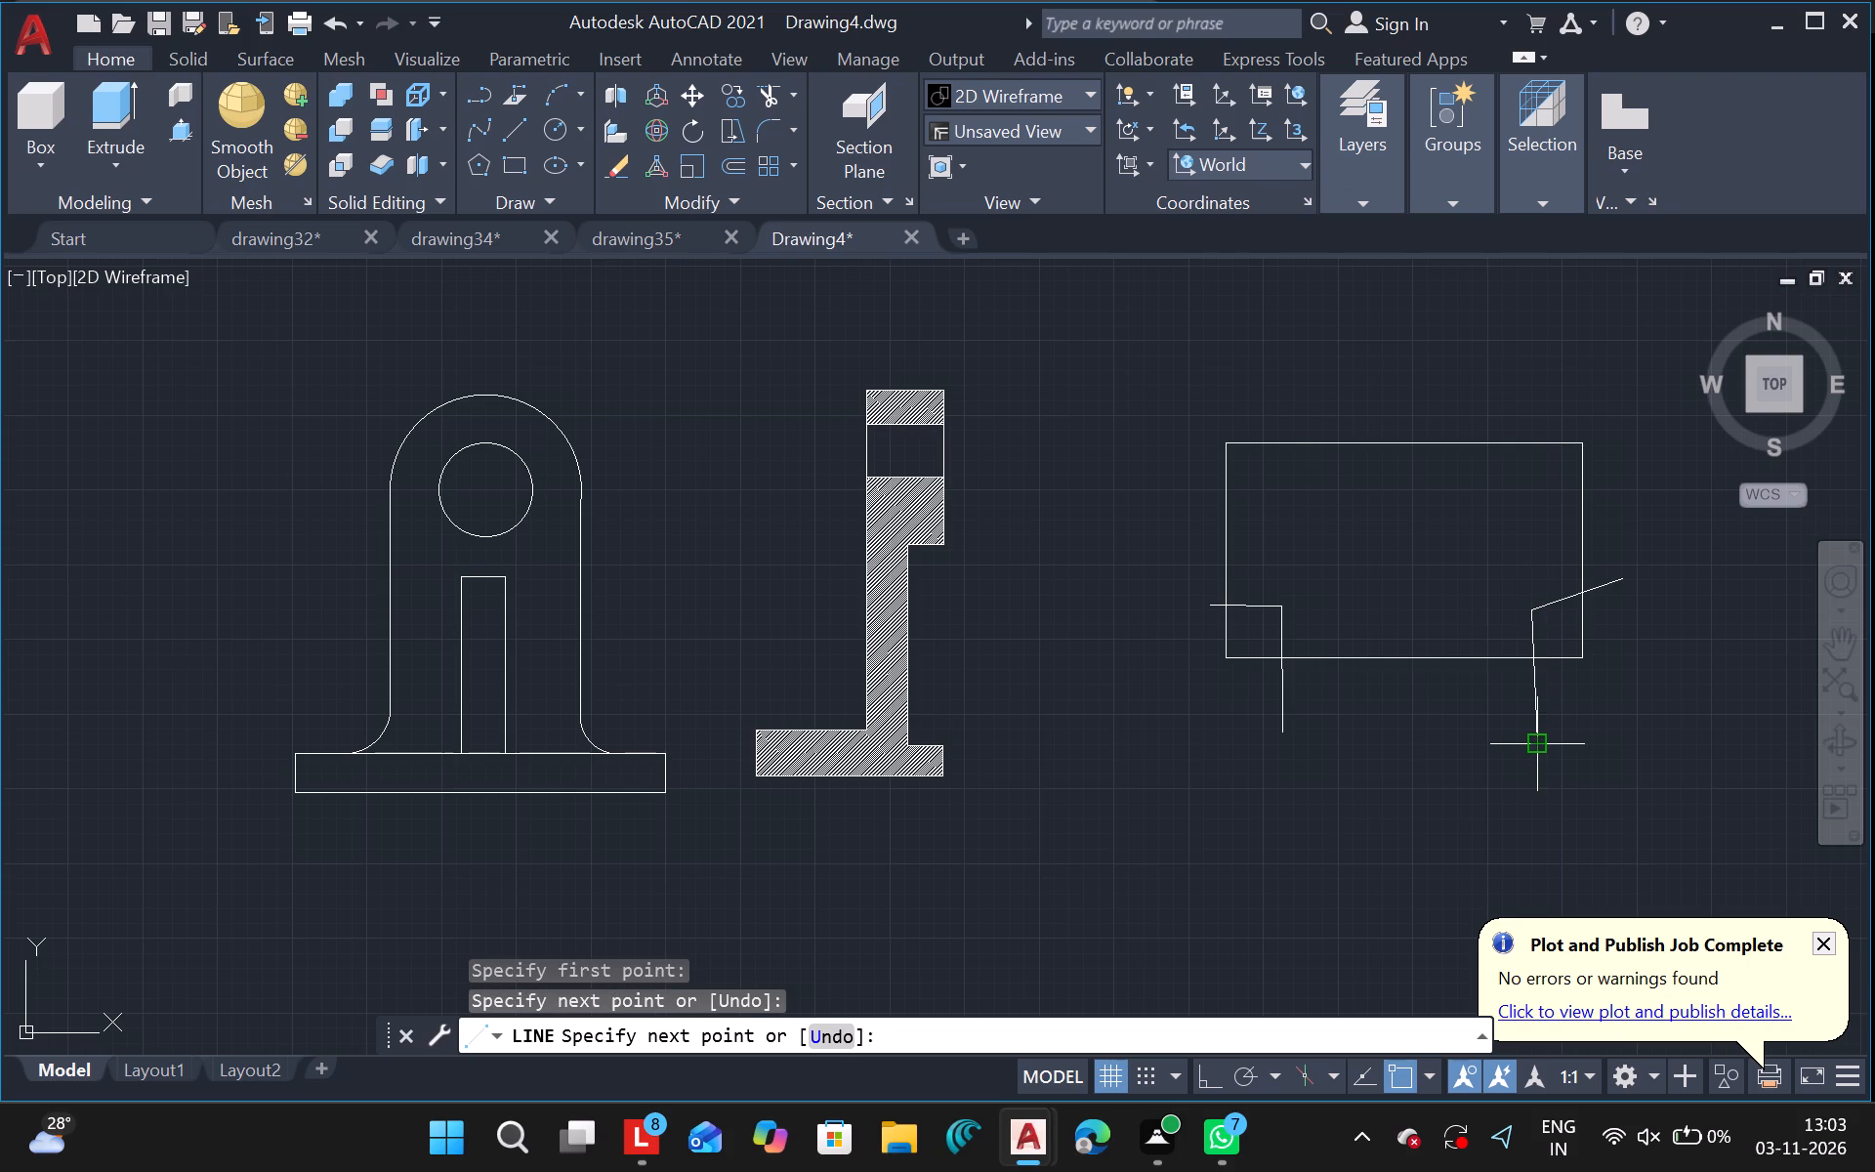
{"action": "key", "text": "Escape"}
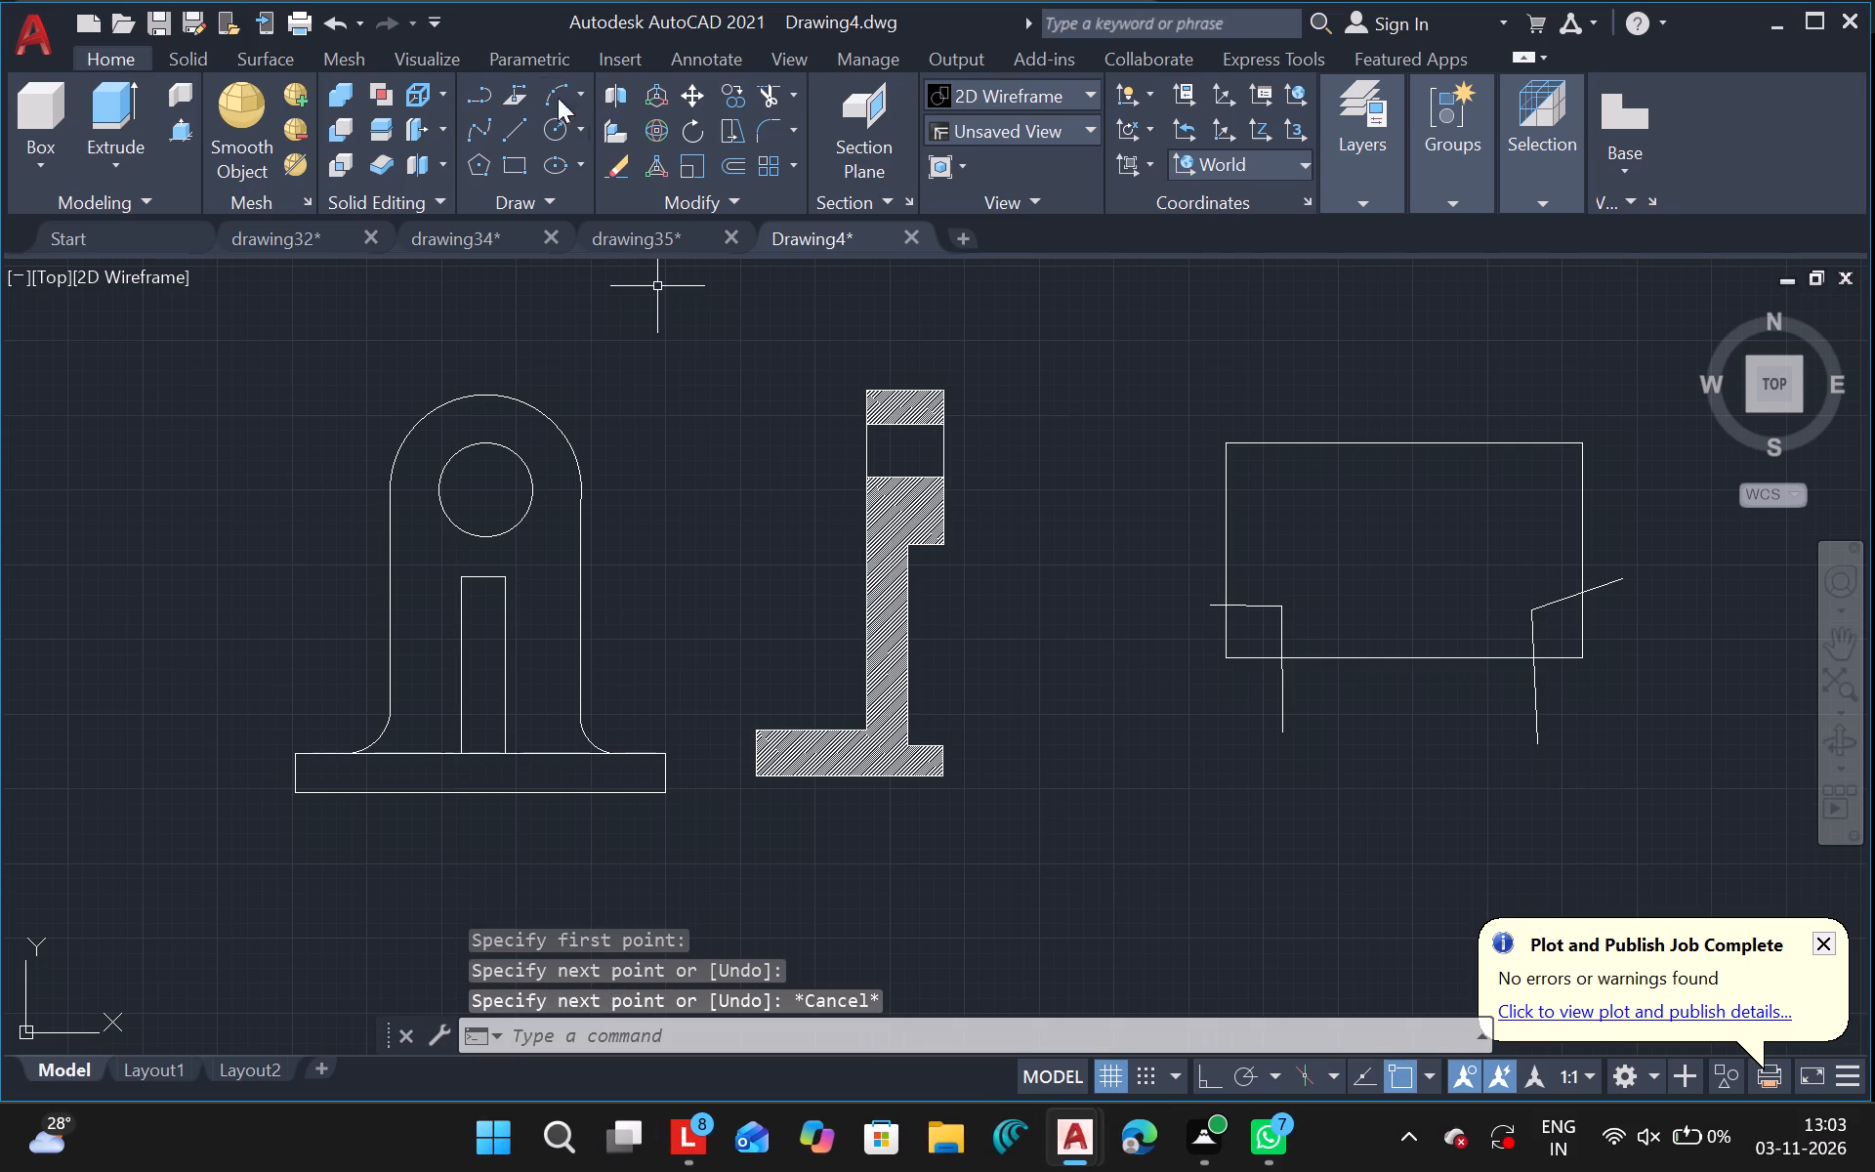
Draw a three-point arc from the bottom-edge crossing through the left-edge crossing at the lower-left corner, ending outside the rectangle.
{"action": "left_click", "coordinate": [548, 97]}
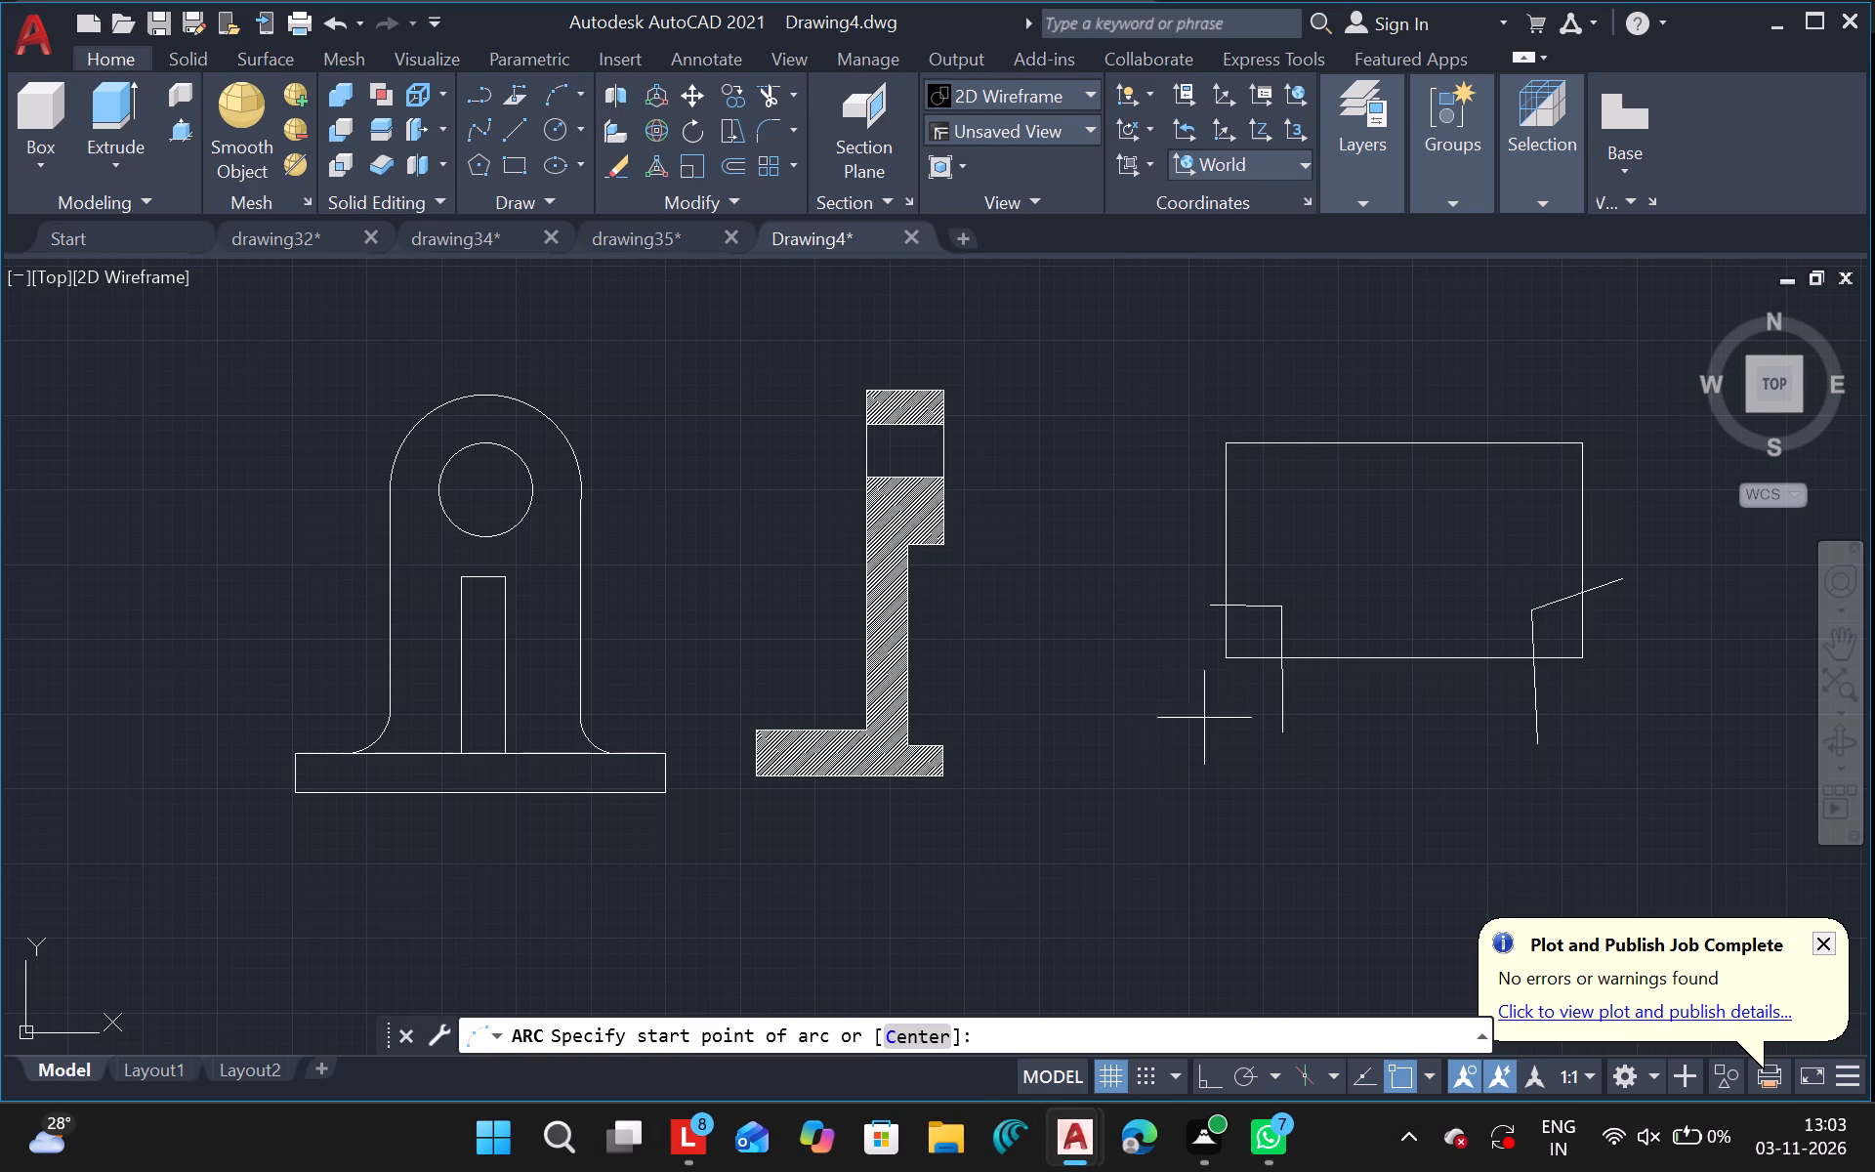
{"action": "left_click_drag", "start_coordinate": [1276, 664], "coordinate": [1232, 612]}
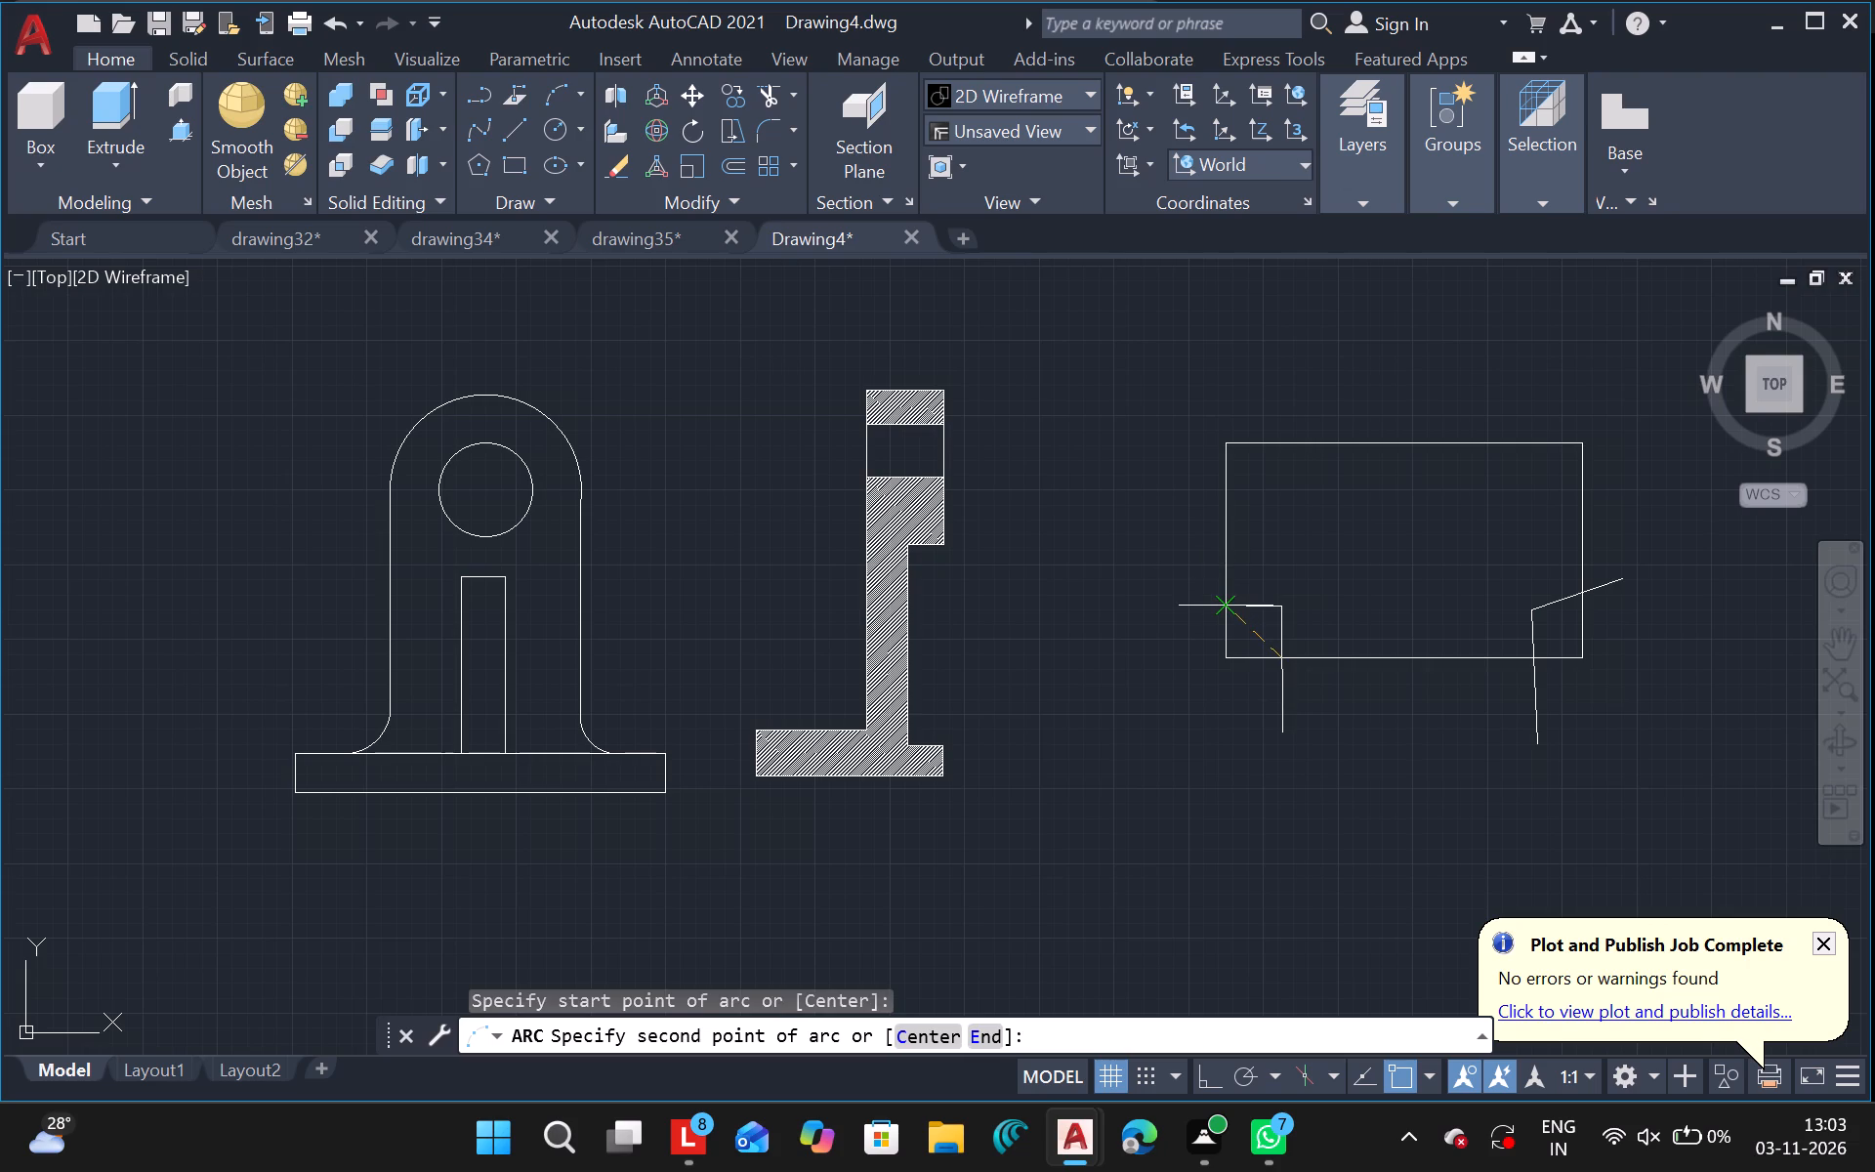
{"action": "left_click_drag", "start_coordinate": [1232, 612], "coordinate": [1234, 614]}
{"action": "left_click", "coordinate": [1234, 614]}
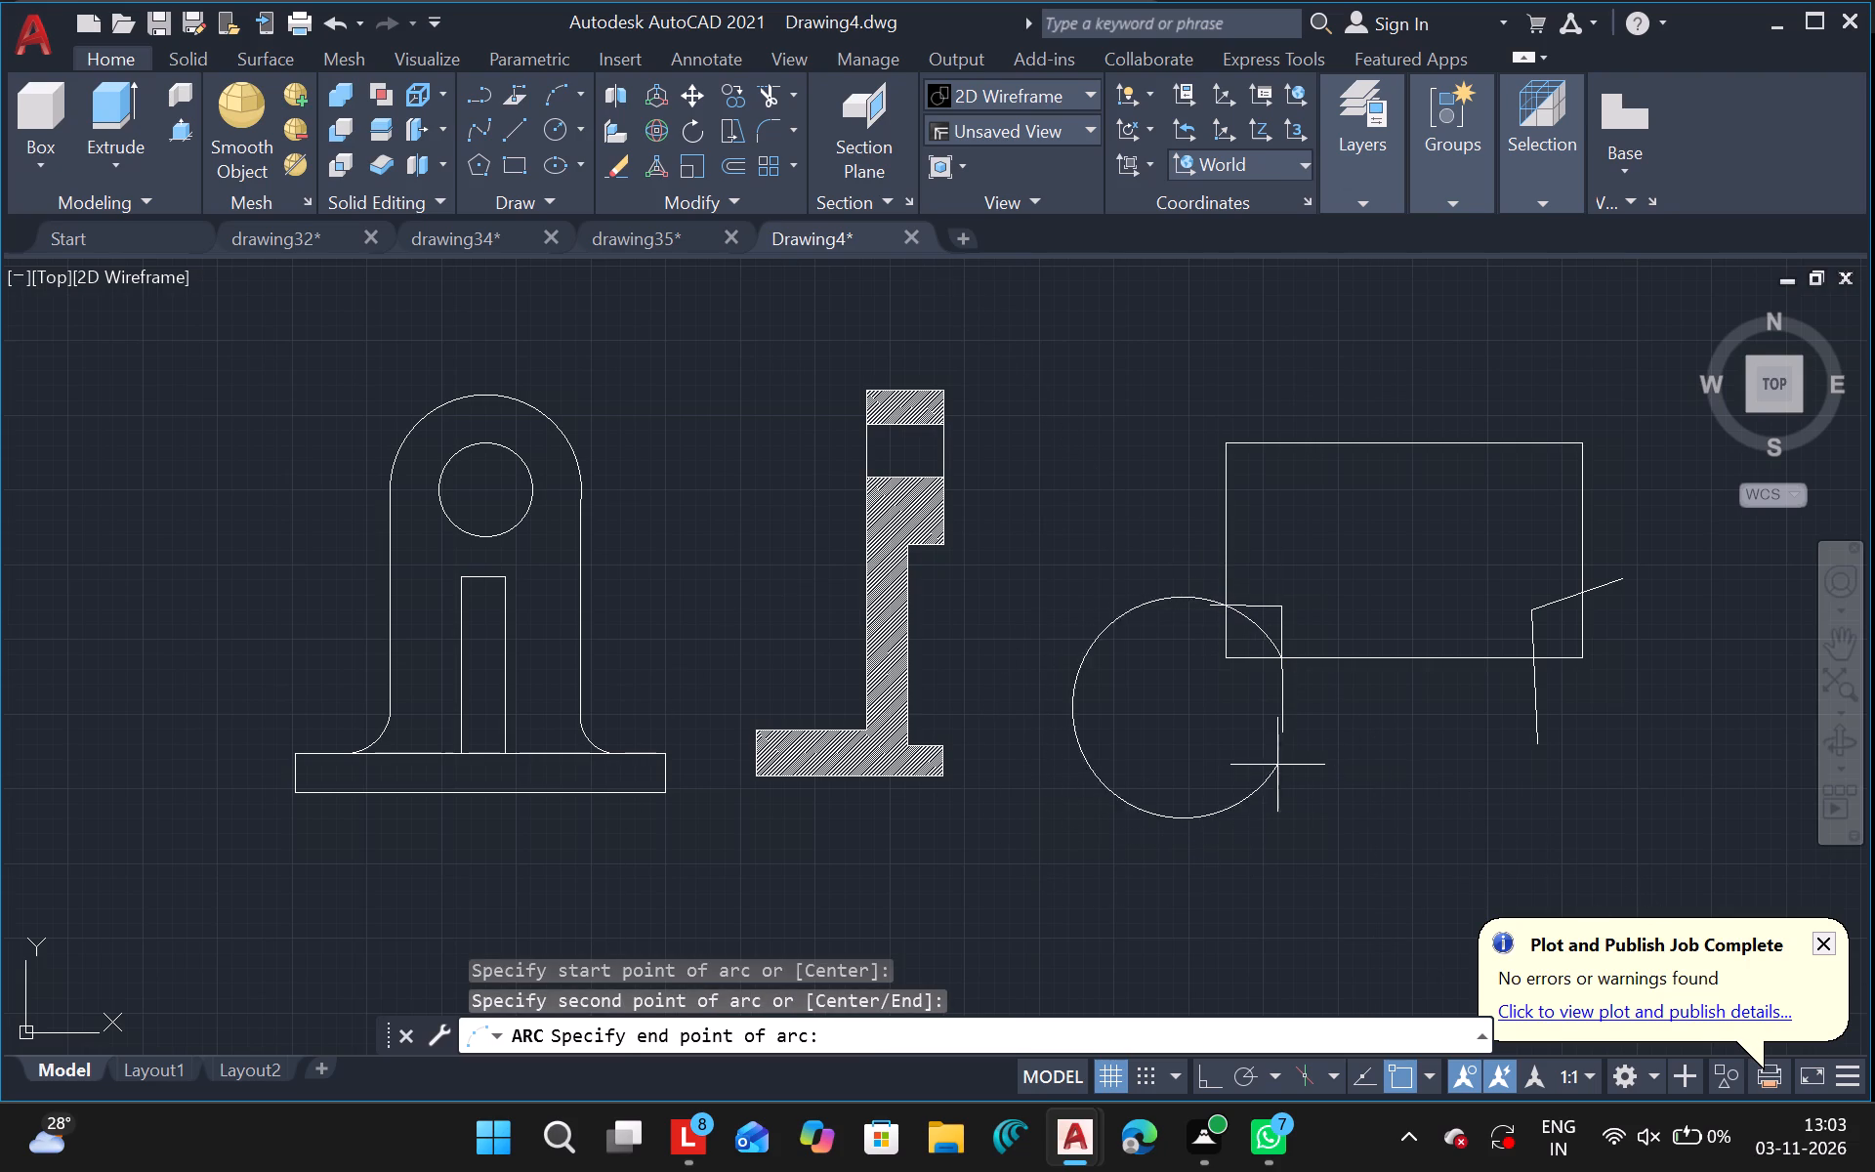
{"action": "left_click", "coordinate": [1109, 685]}
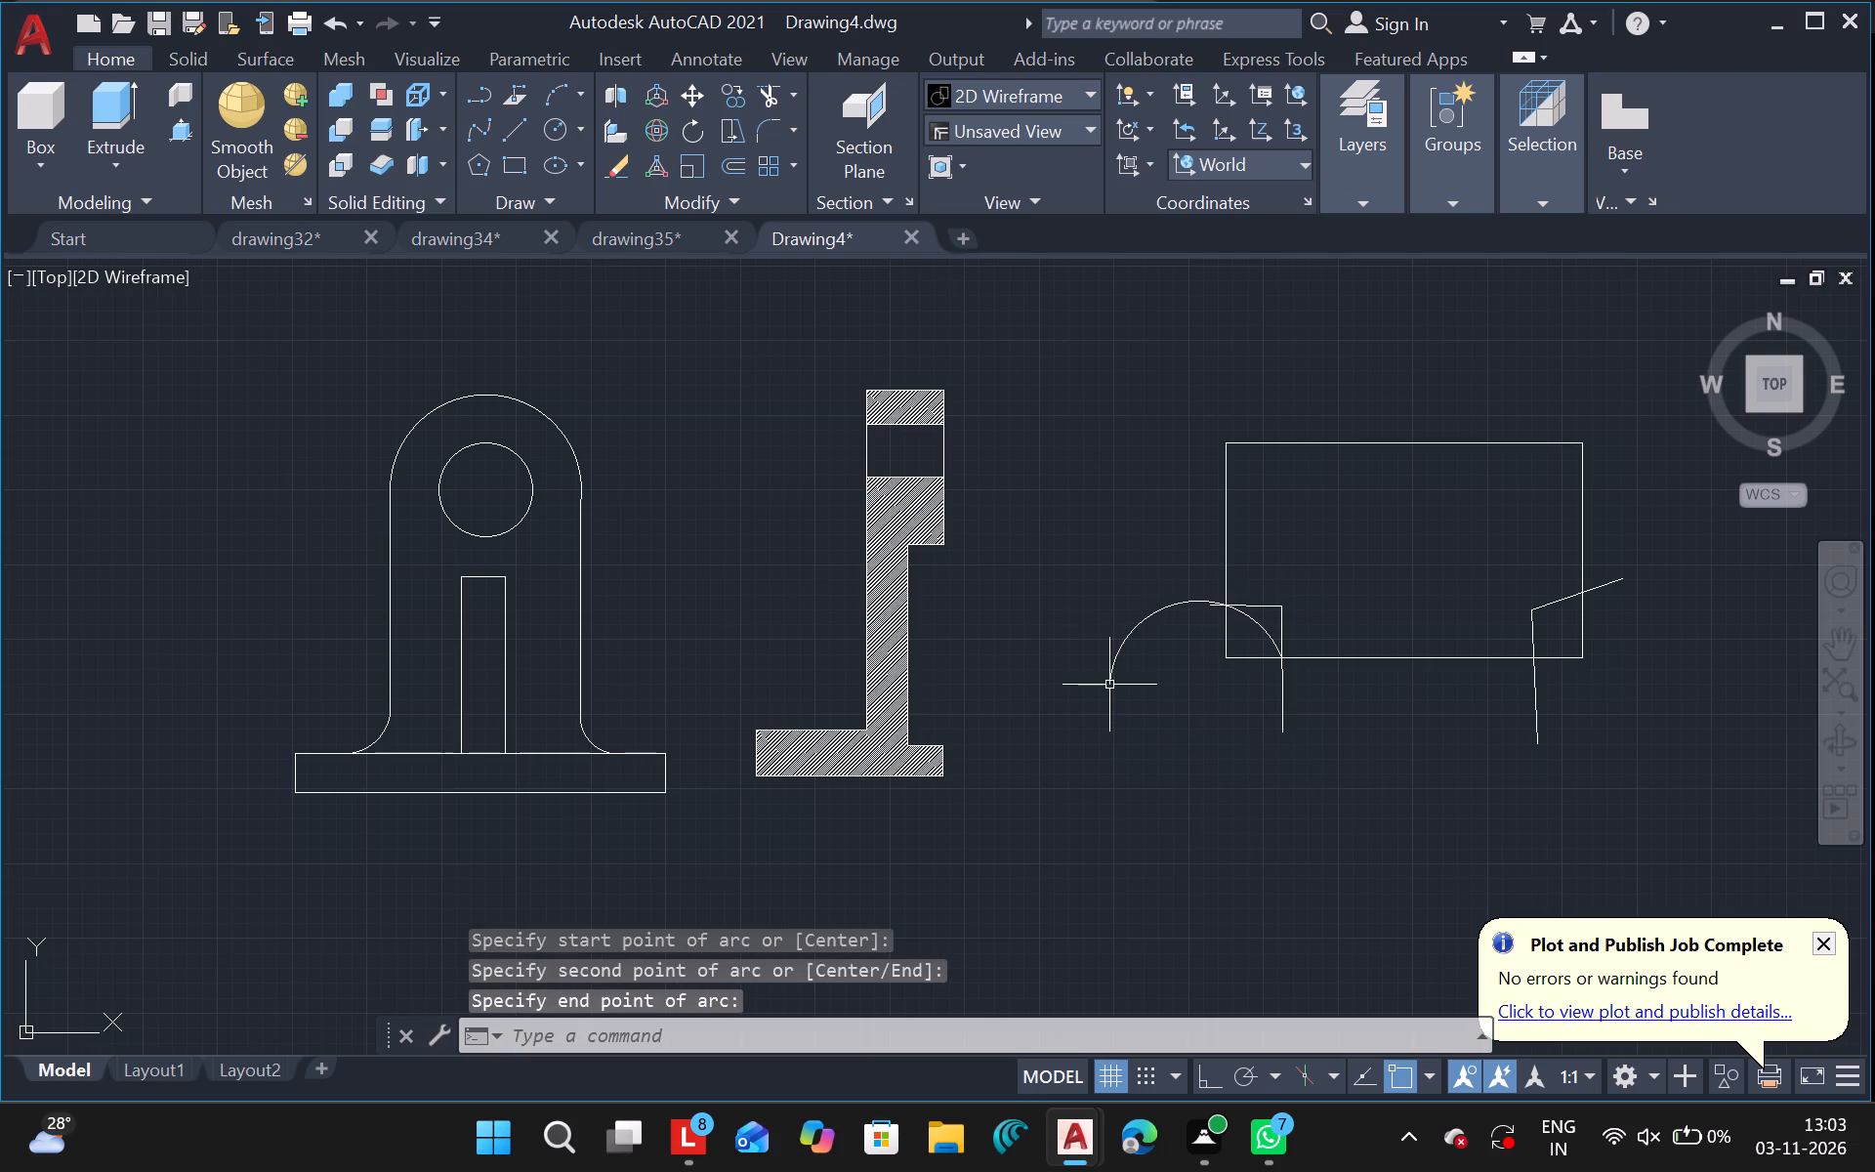
{"action": "key", "text": "Escape"}
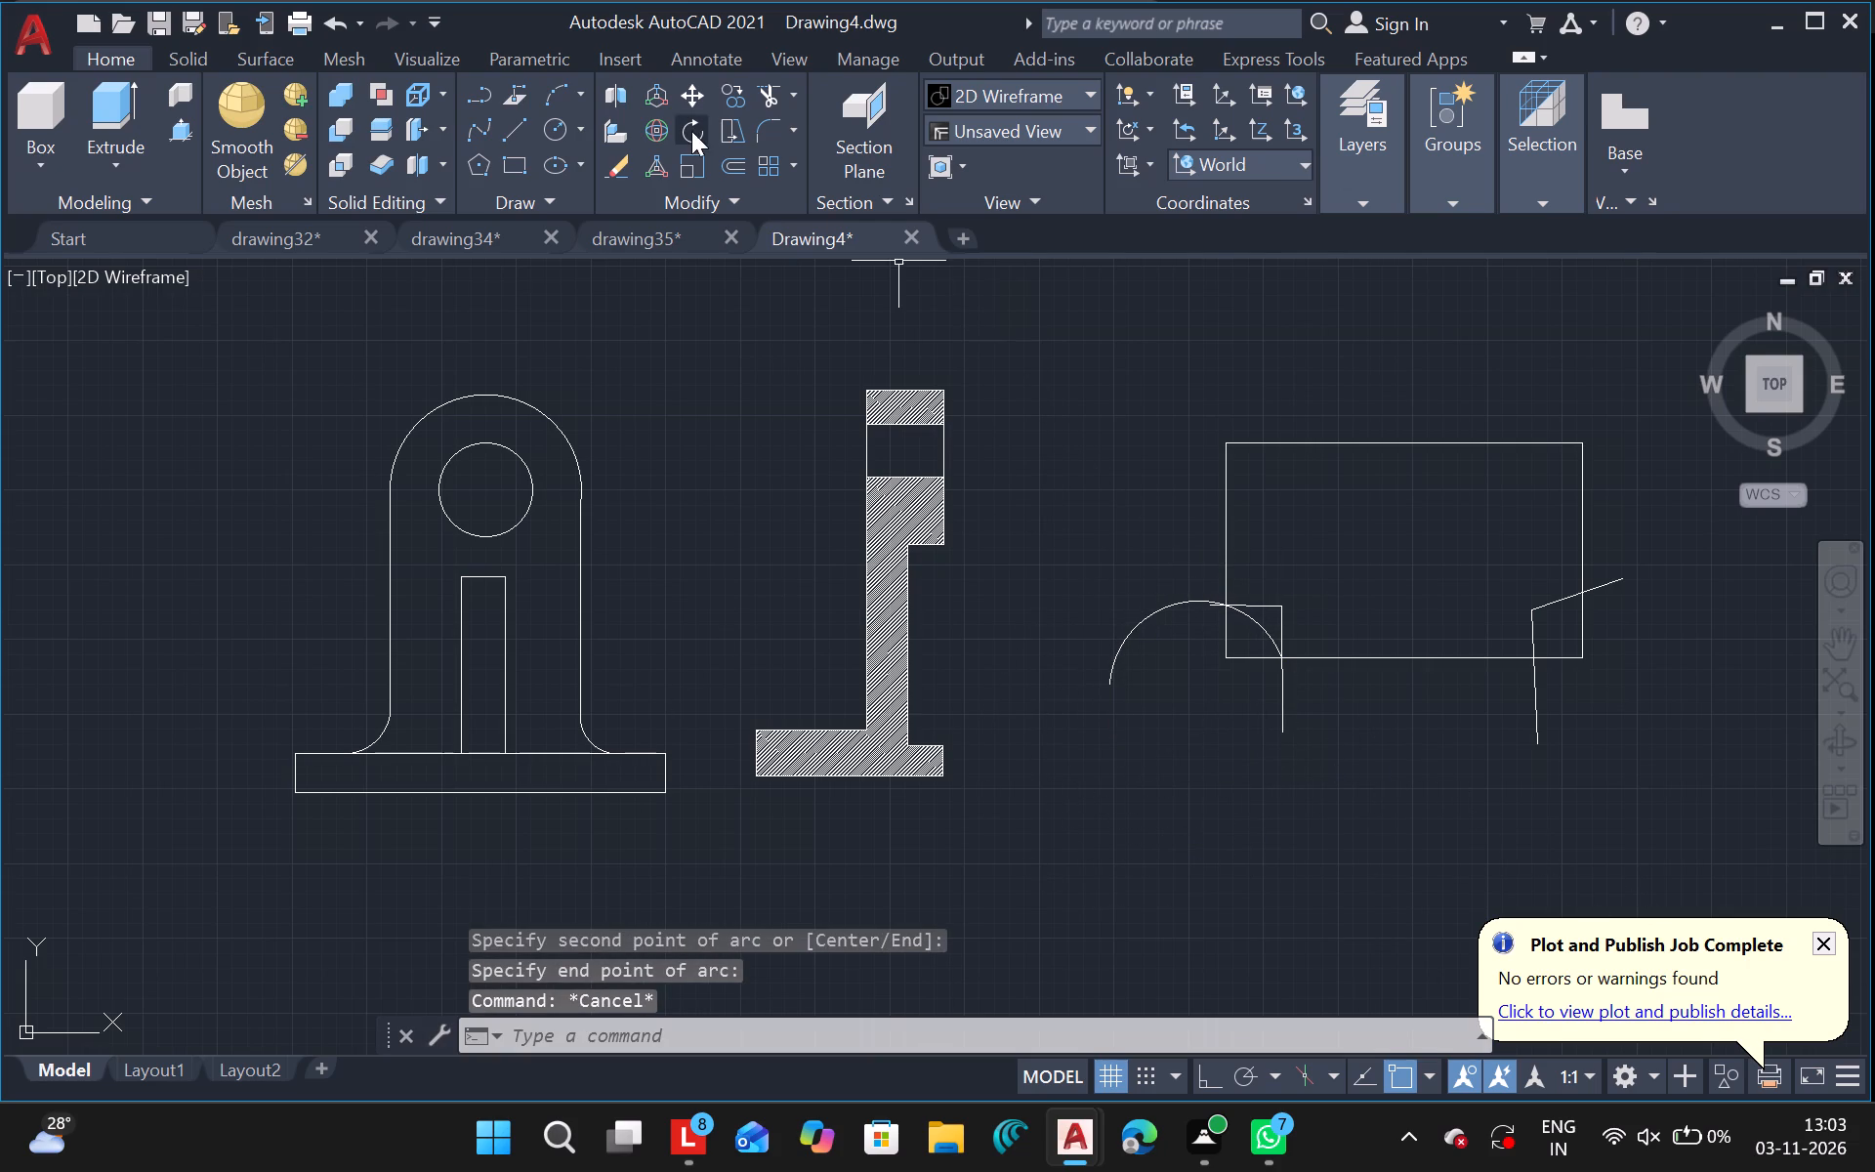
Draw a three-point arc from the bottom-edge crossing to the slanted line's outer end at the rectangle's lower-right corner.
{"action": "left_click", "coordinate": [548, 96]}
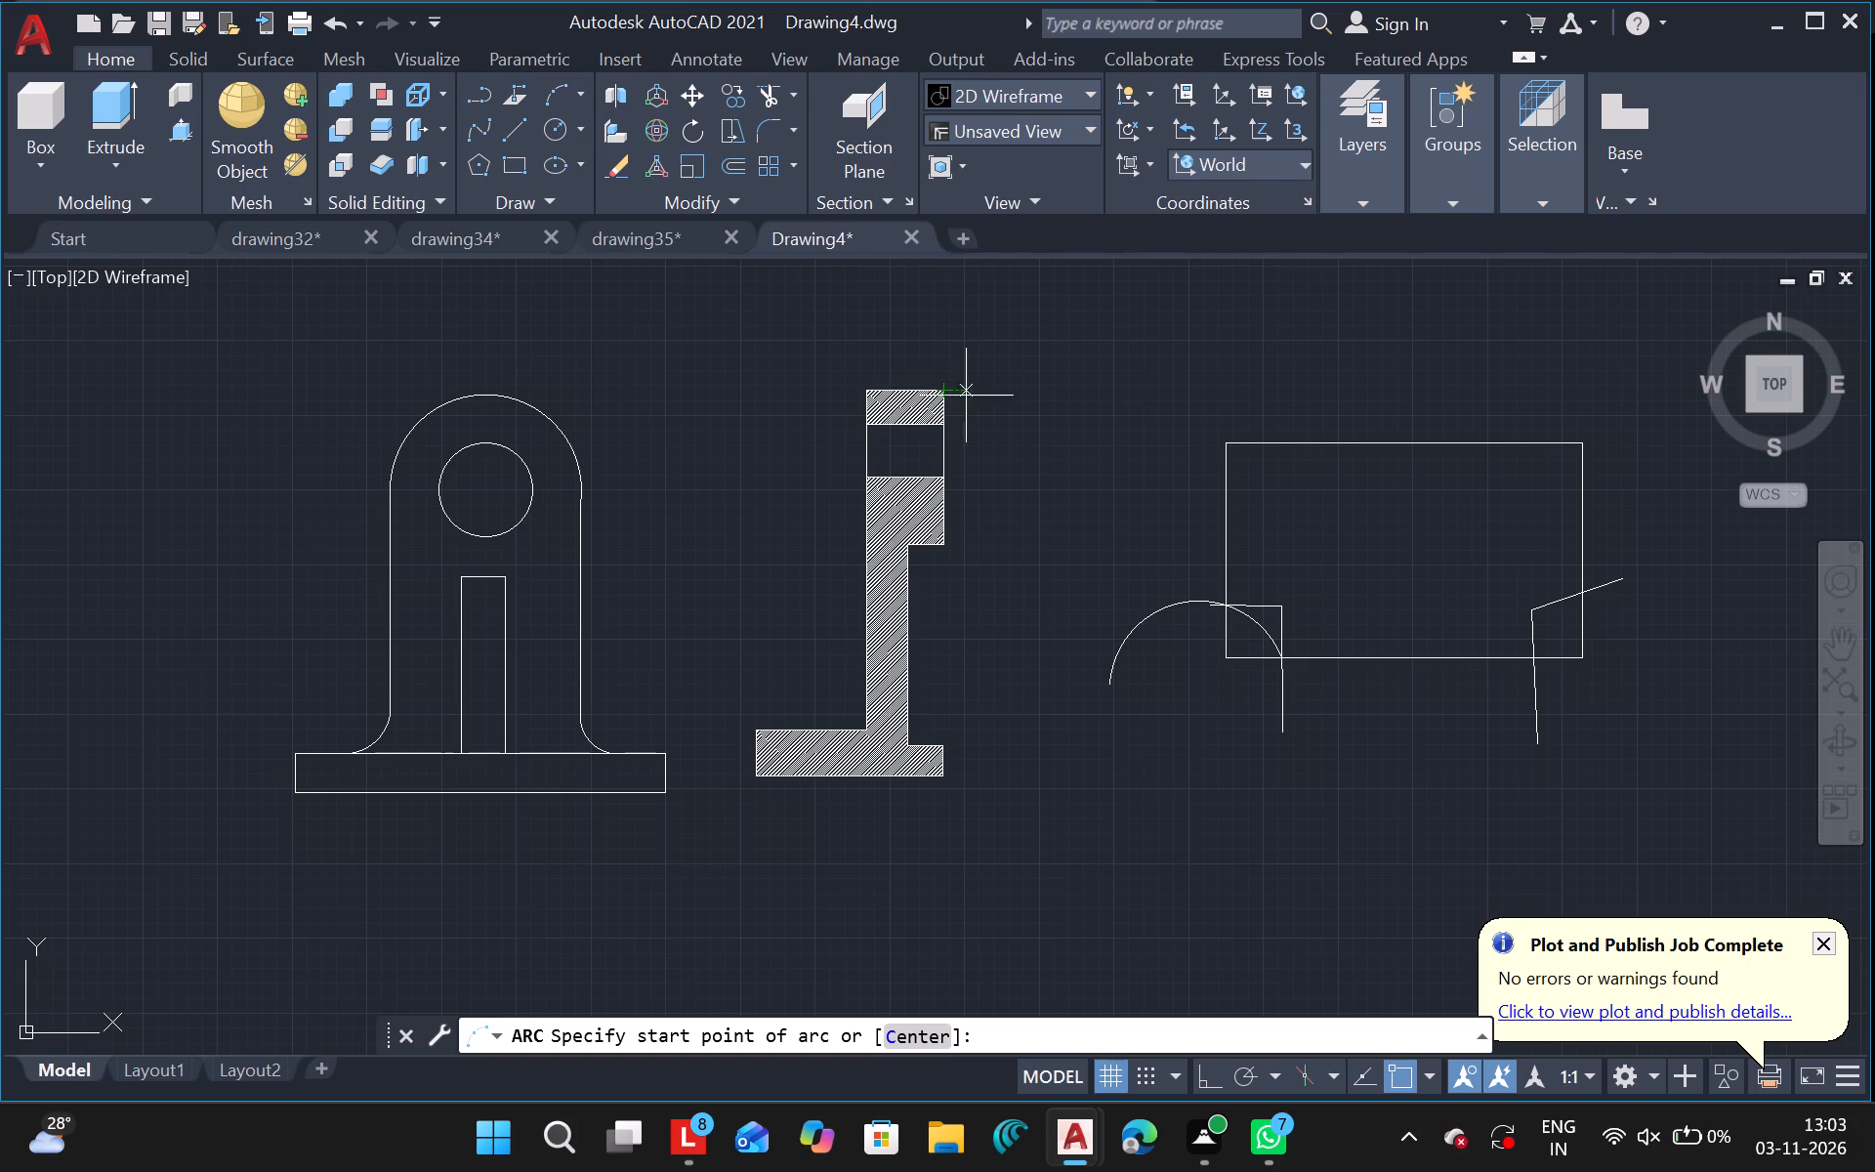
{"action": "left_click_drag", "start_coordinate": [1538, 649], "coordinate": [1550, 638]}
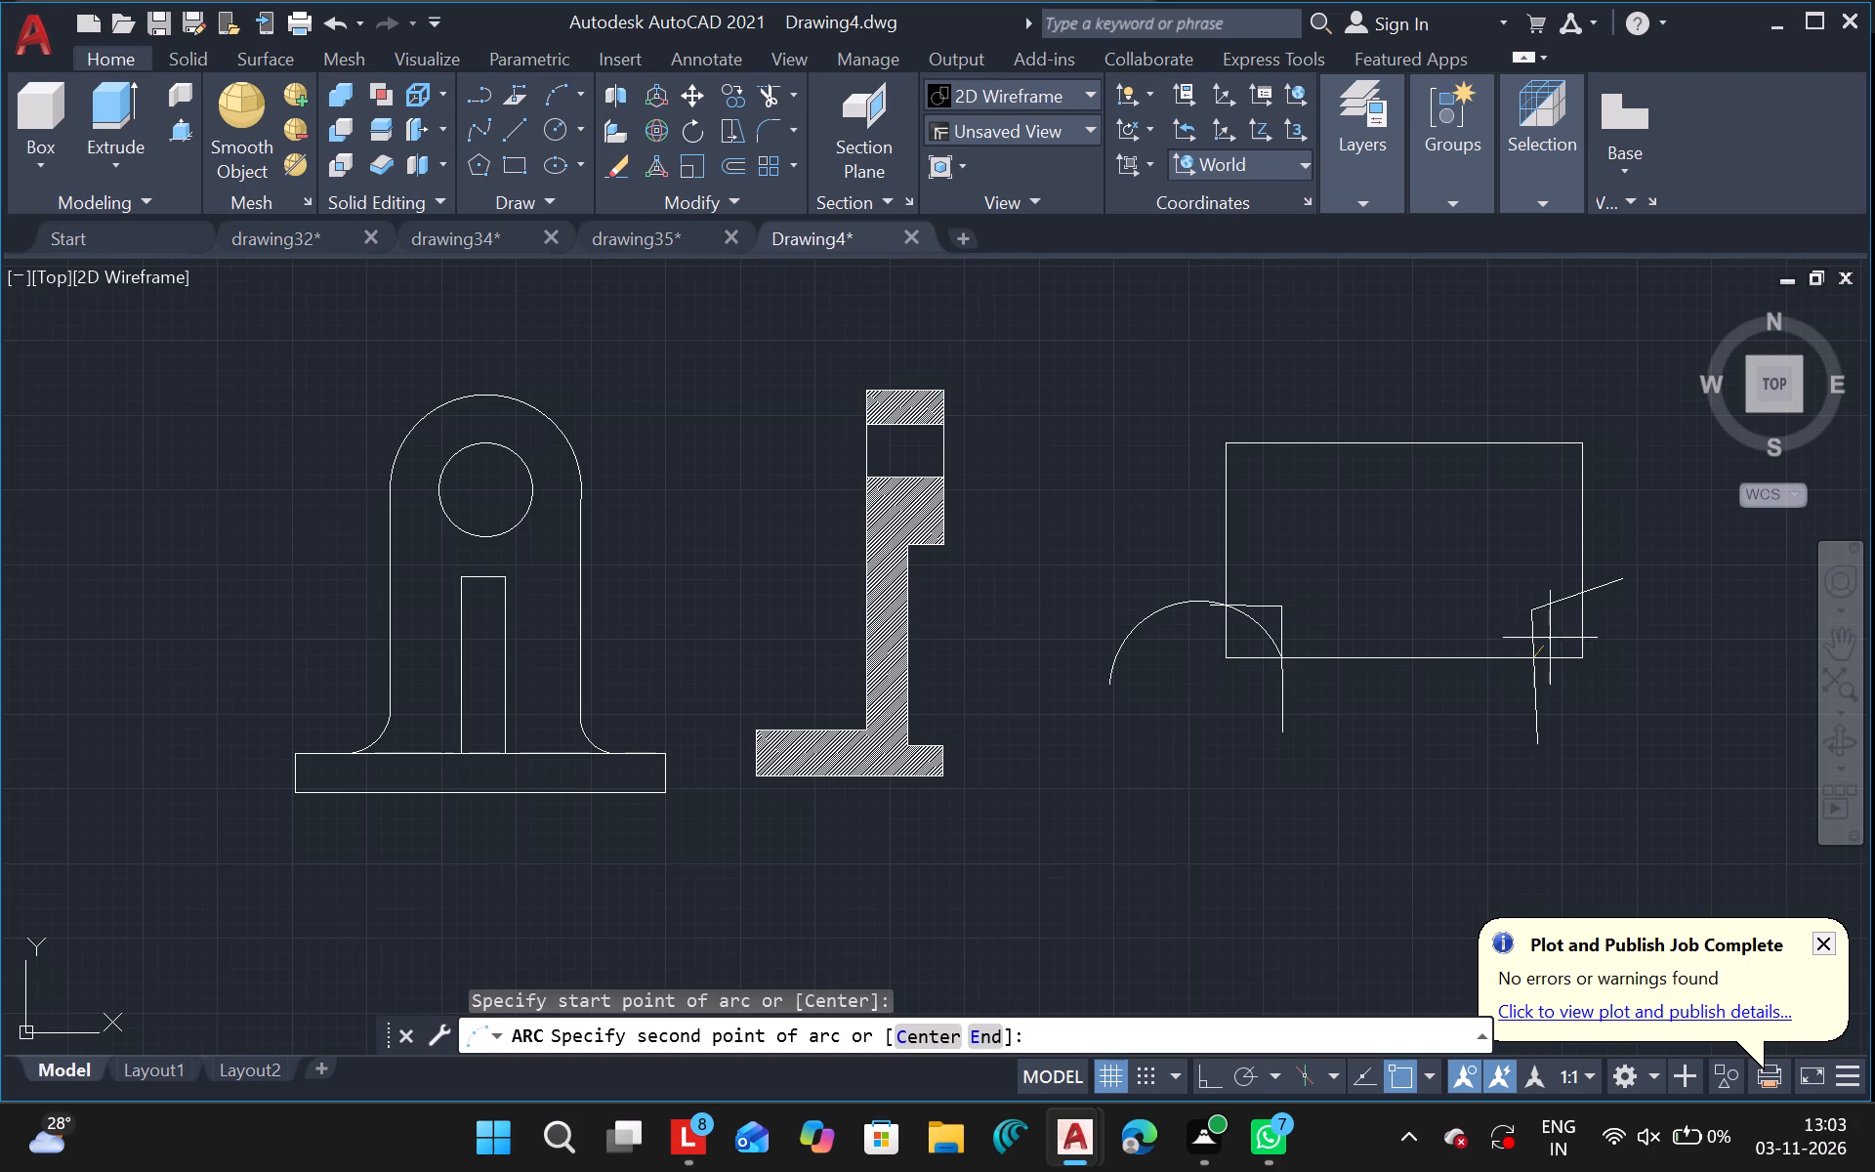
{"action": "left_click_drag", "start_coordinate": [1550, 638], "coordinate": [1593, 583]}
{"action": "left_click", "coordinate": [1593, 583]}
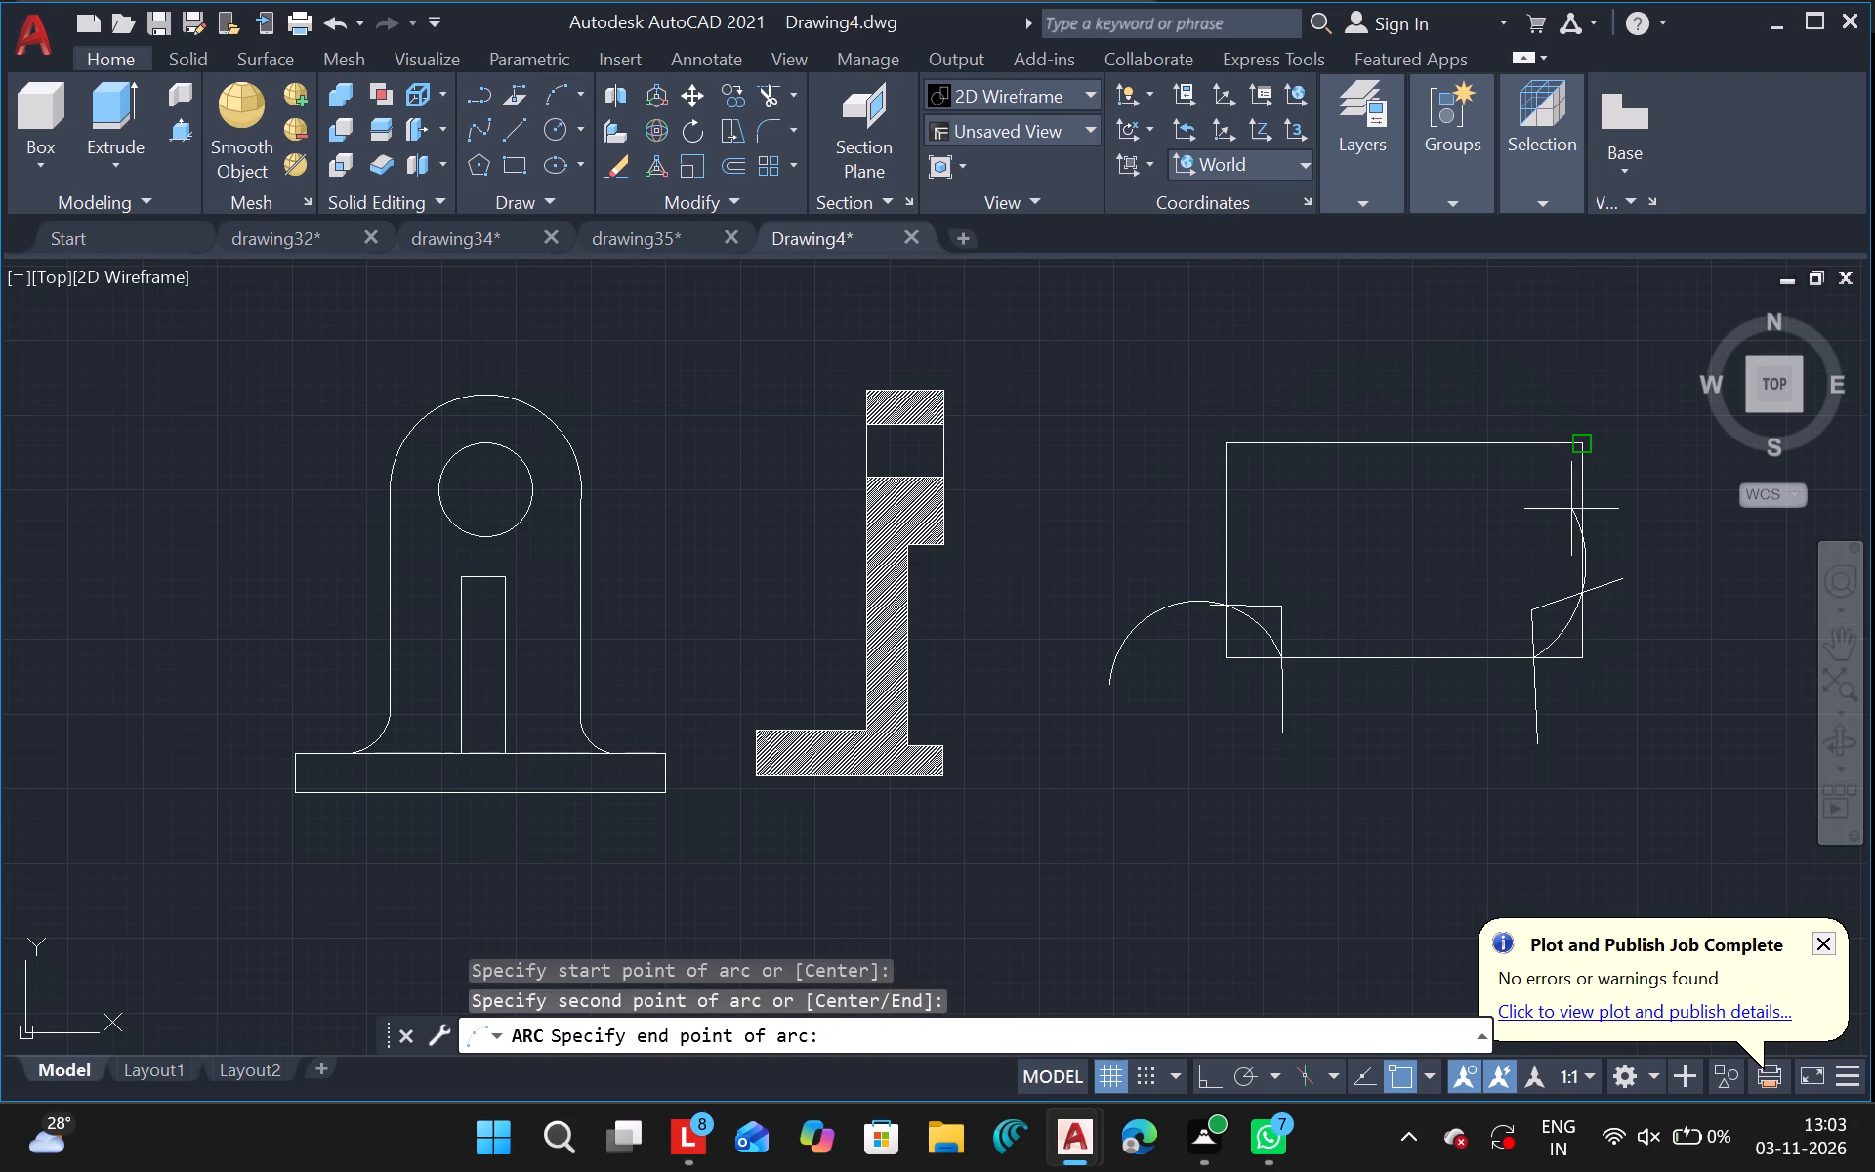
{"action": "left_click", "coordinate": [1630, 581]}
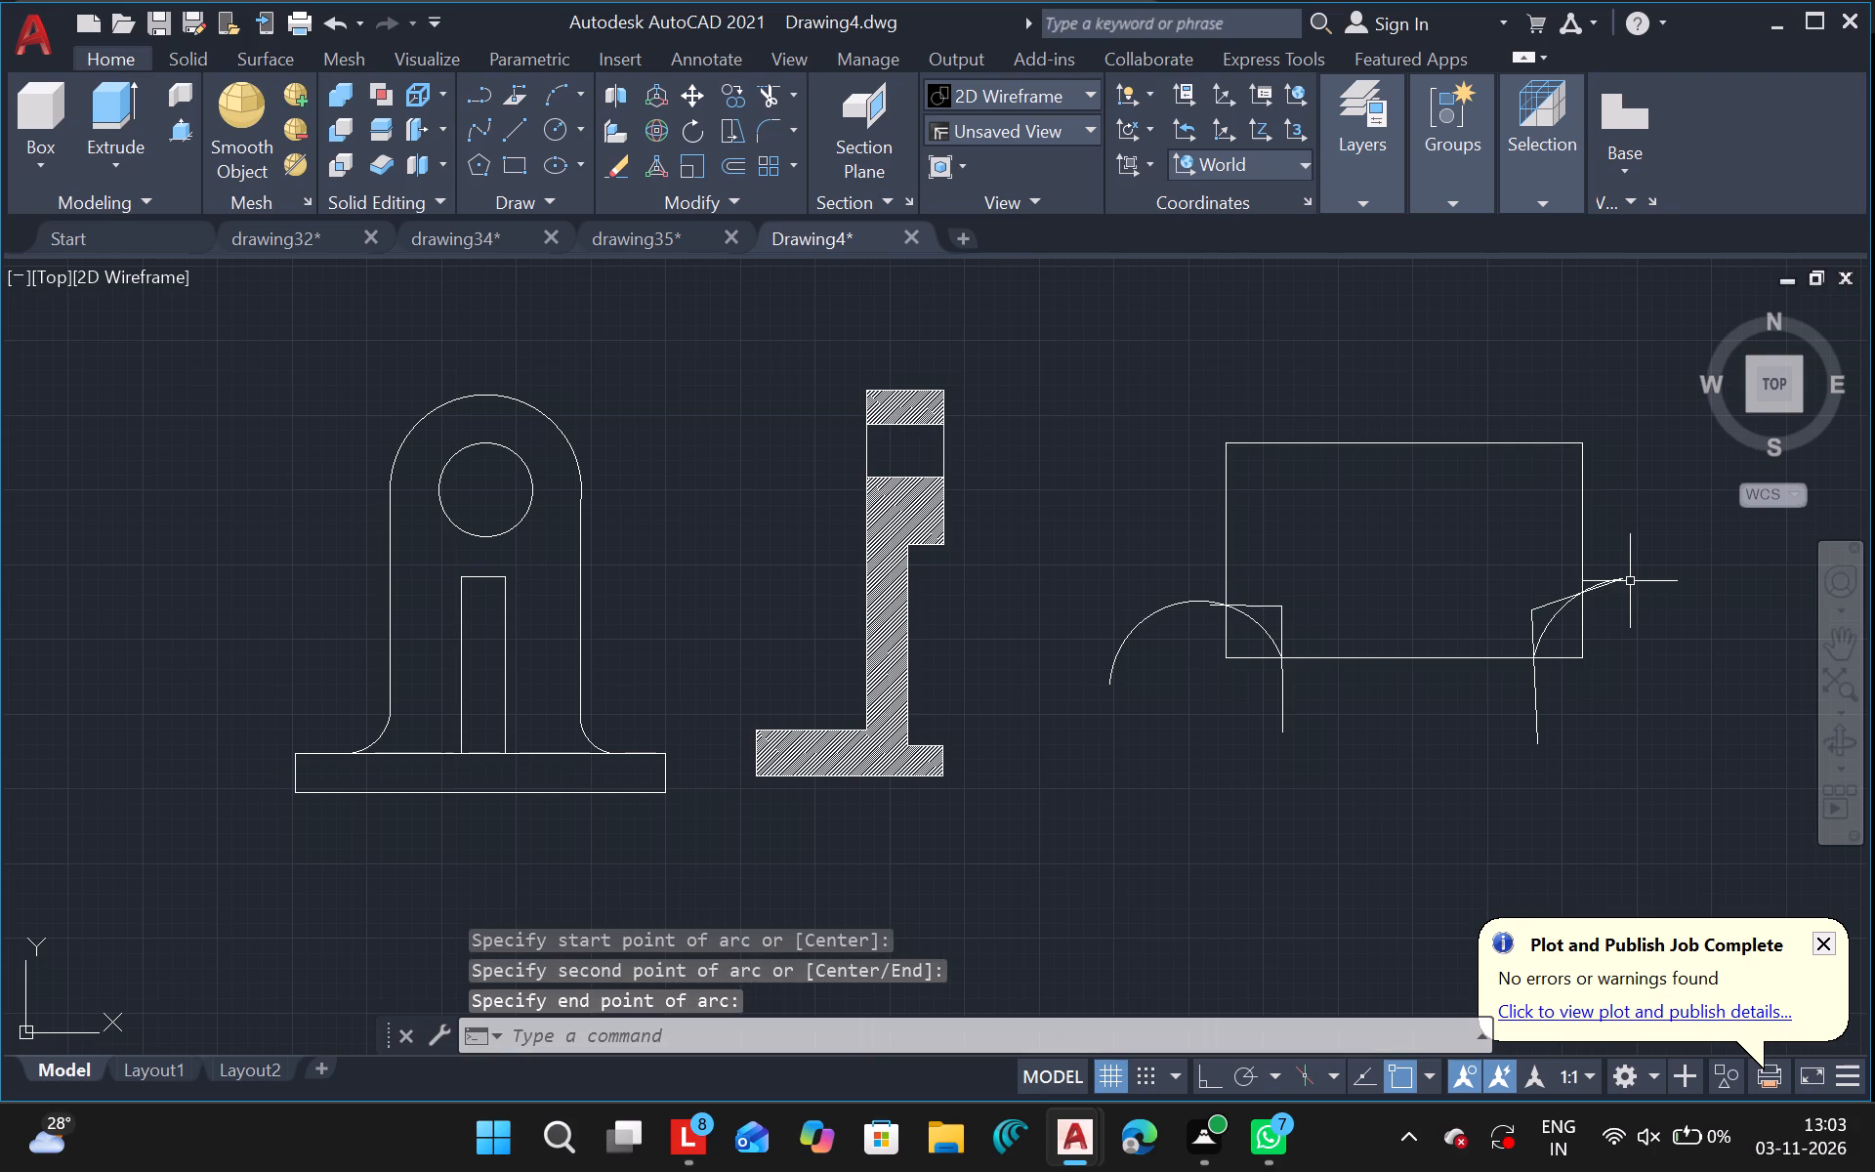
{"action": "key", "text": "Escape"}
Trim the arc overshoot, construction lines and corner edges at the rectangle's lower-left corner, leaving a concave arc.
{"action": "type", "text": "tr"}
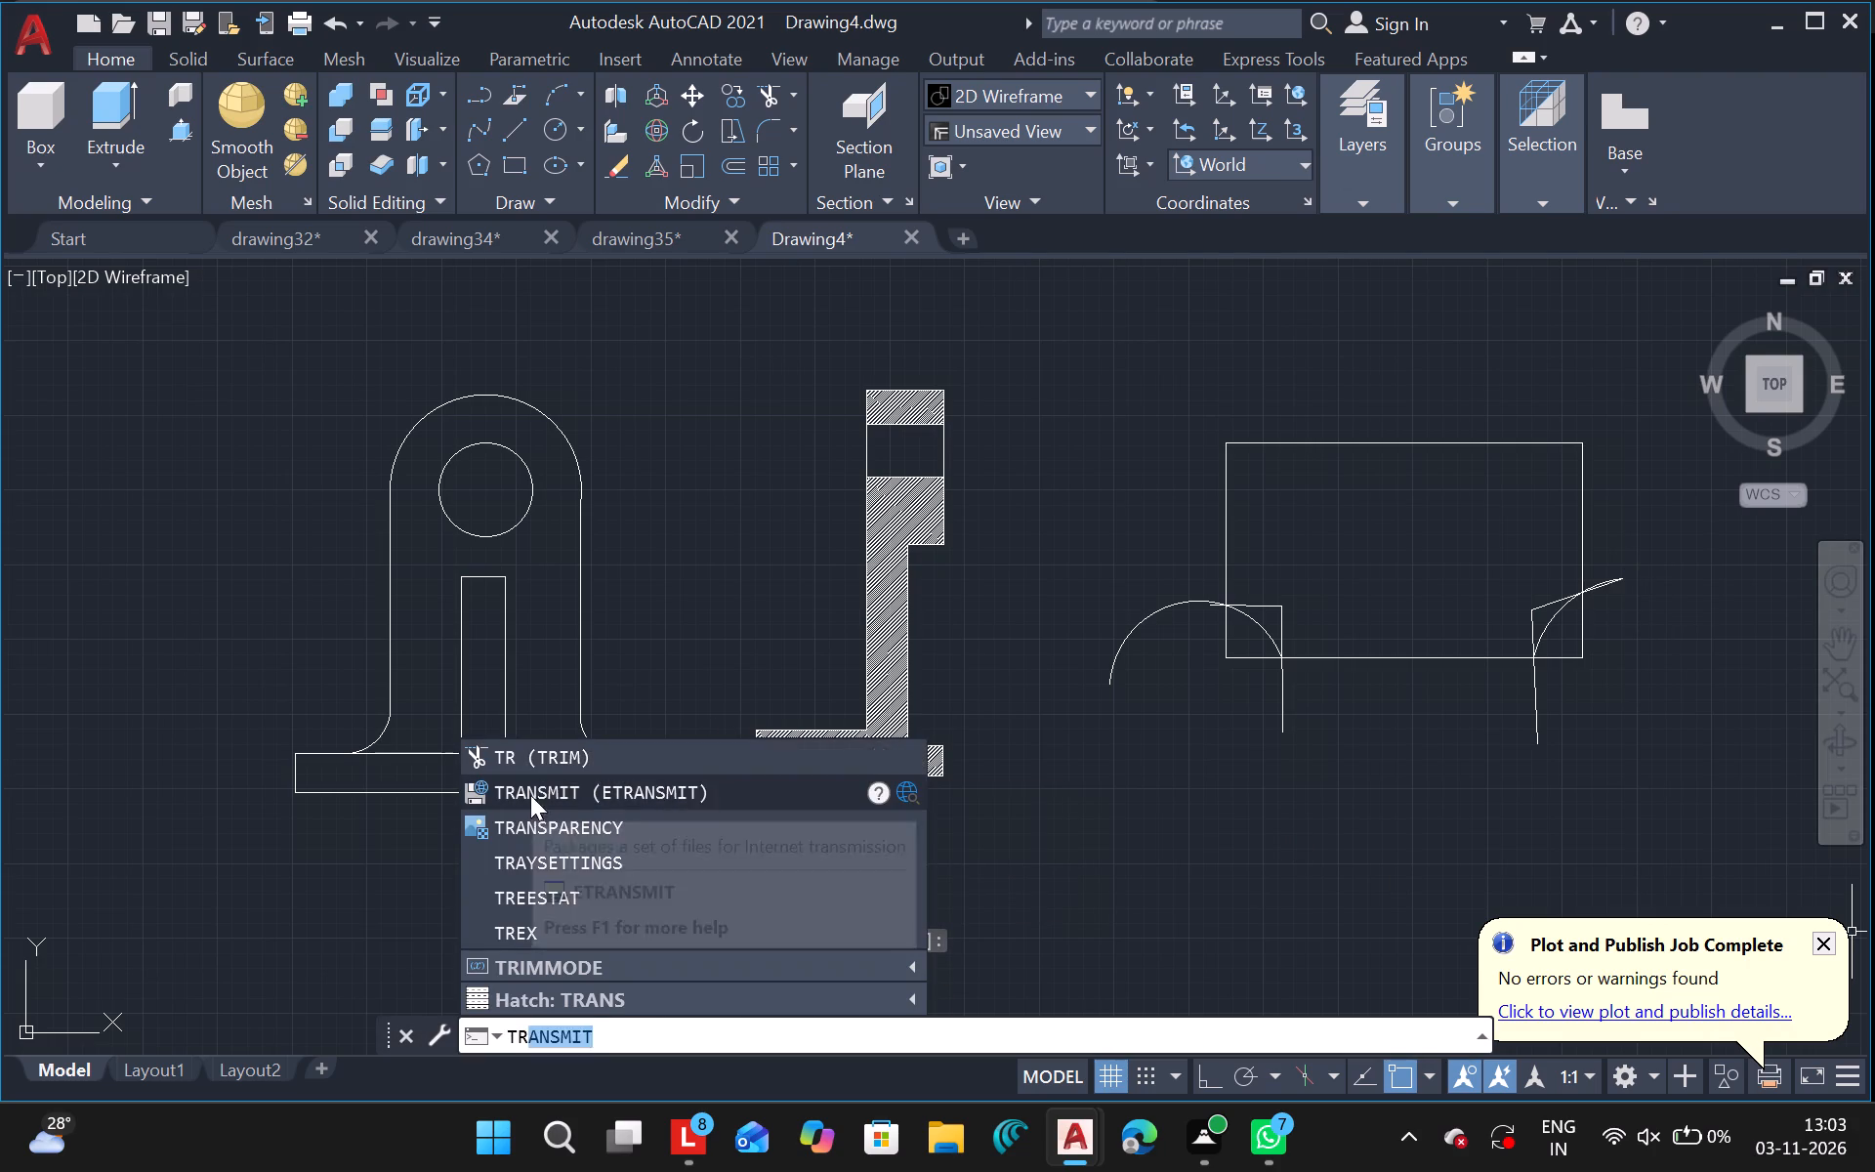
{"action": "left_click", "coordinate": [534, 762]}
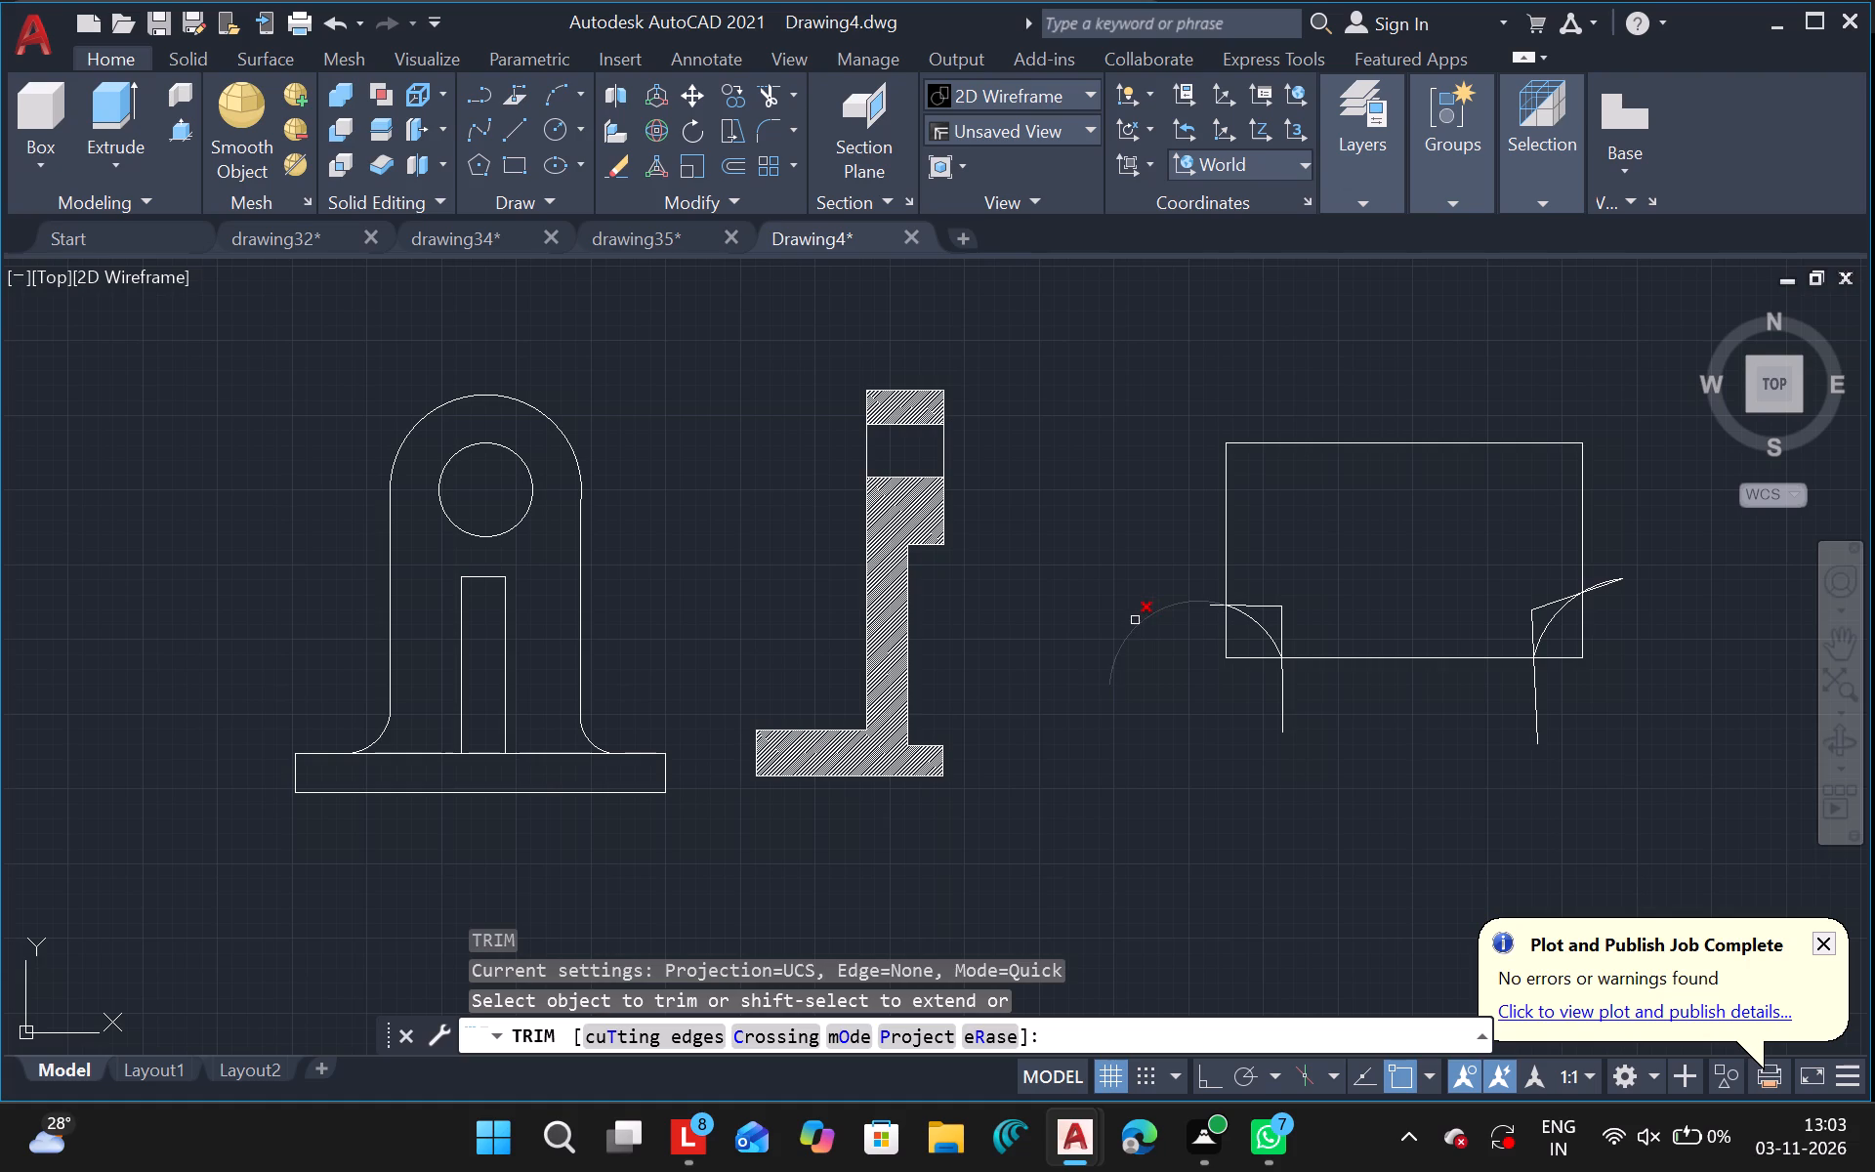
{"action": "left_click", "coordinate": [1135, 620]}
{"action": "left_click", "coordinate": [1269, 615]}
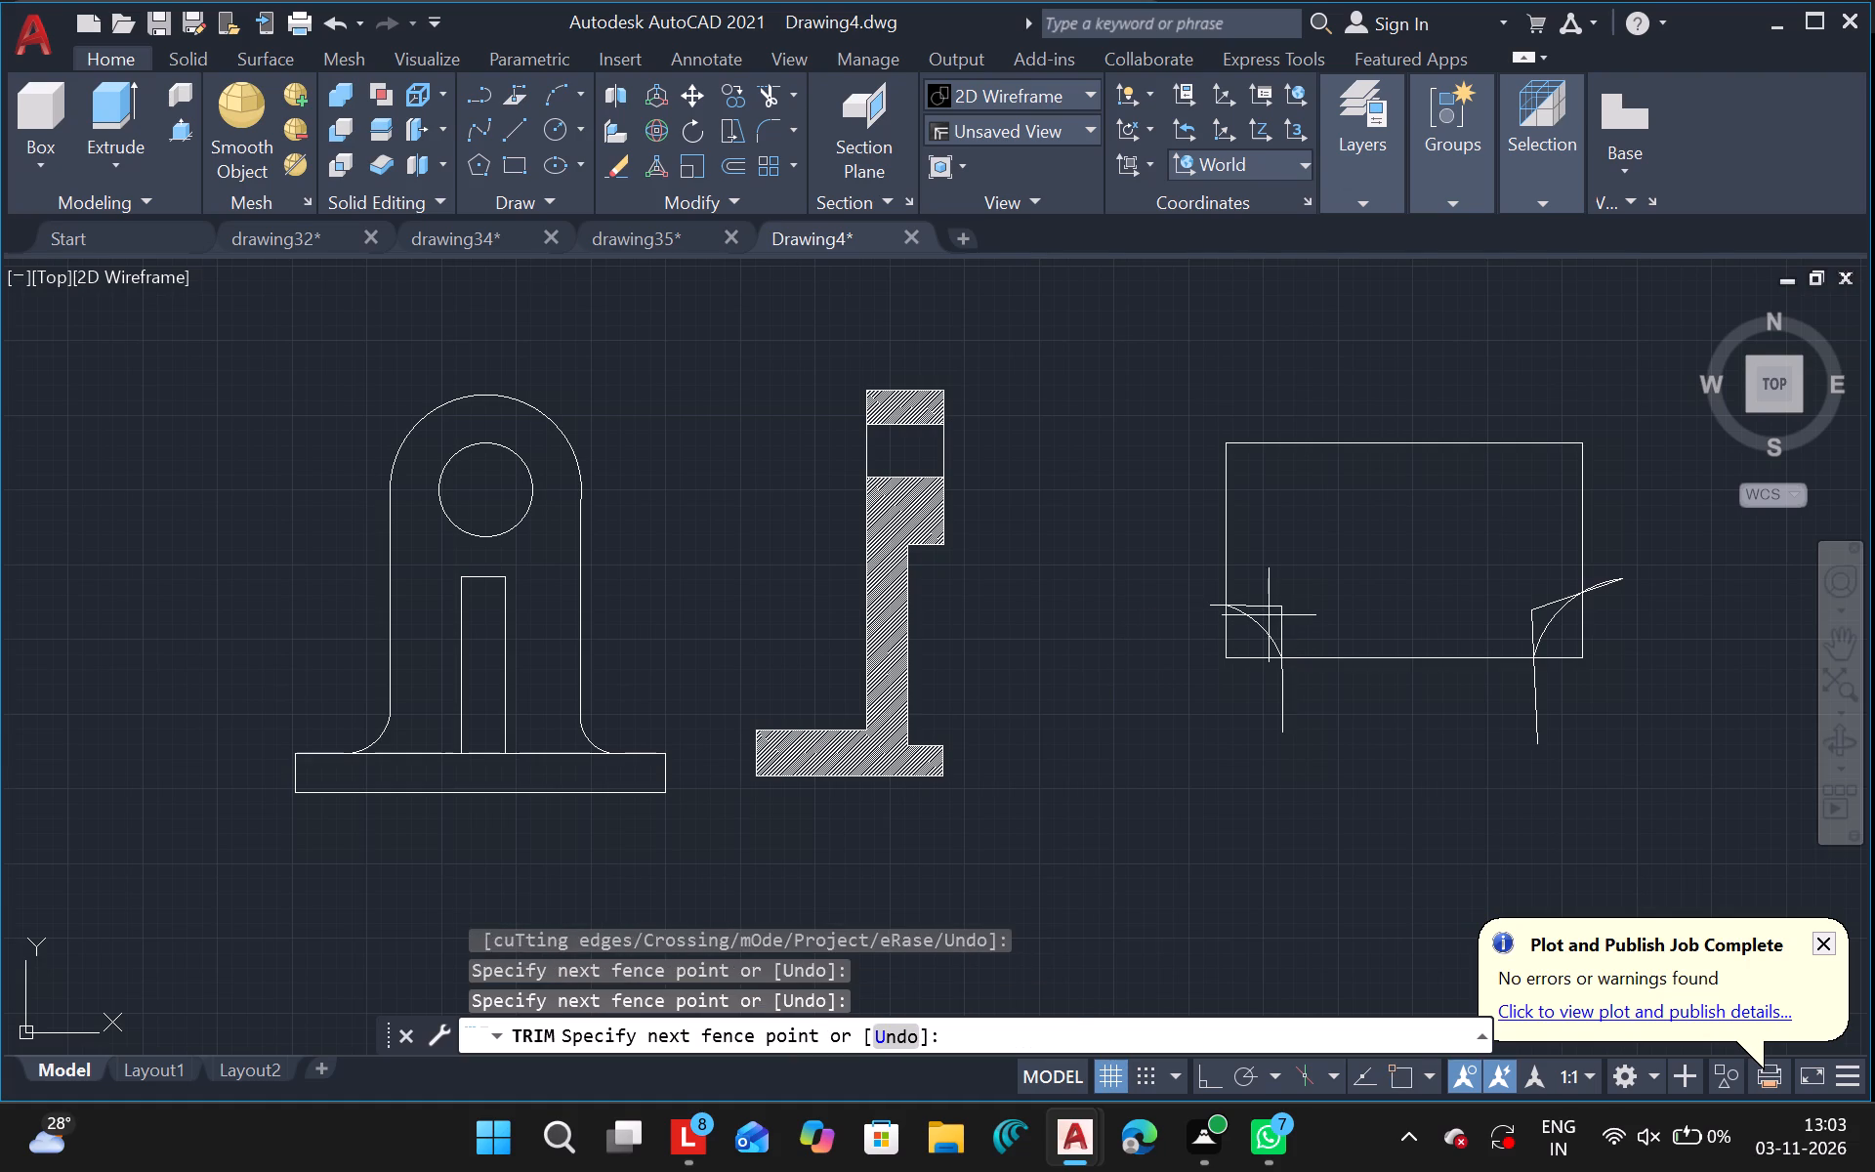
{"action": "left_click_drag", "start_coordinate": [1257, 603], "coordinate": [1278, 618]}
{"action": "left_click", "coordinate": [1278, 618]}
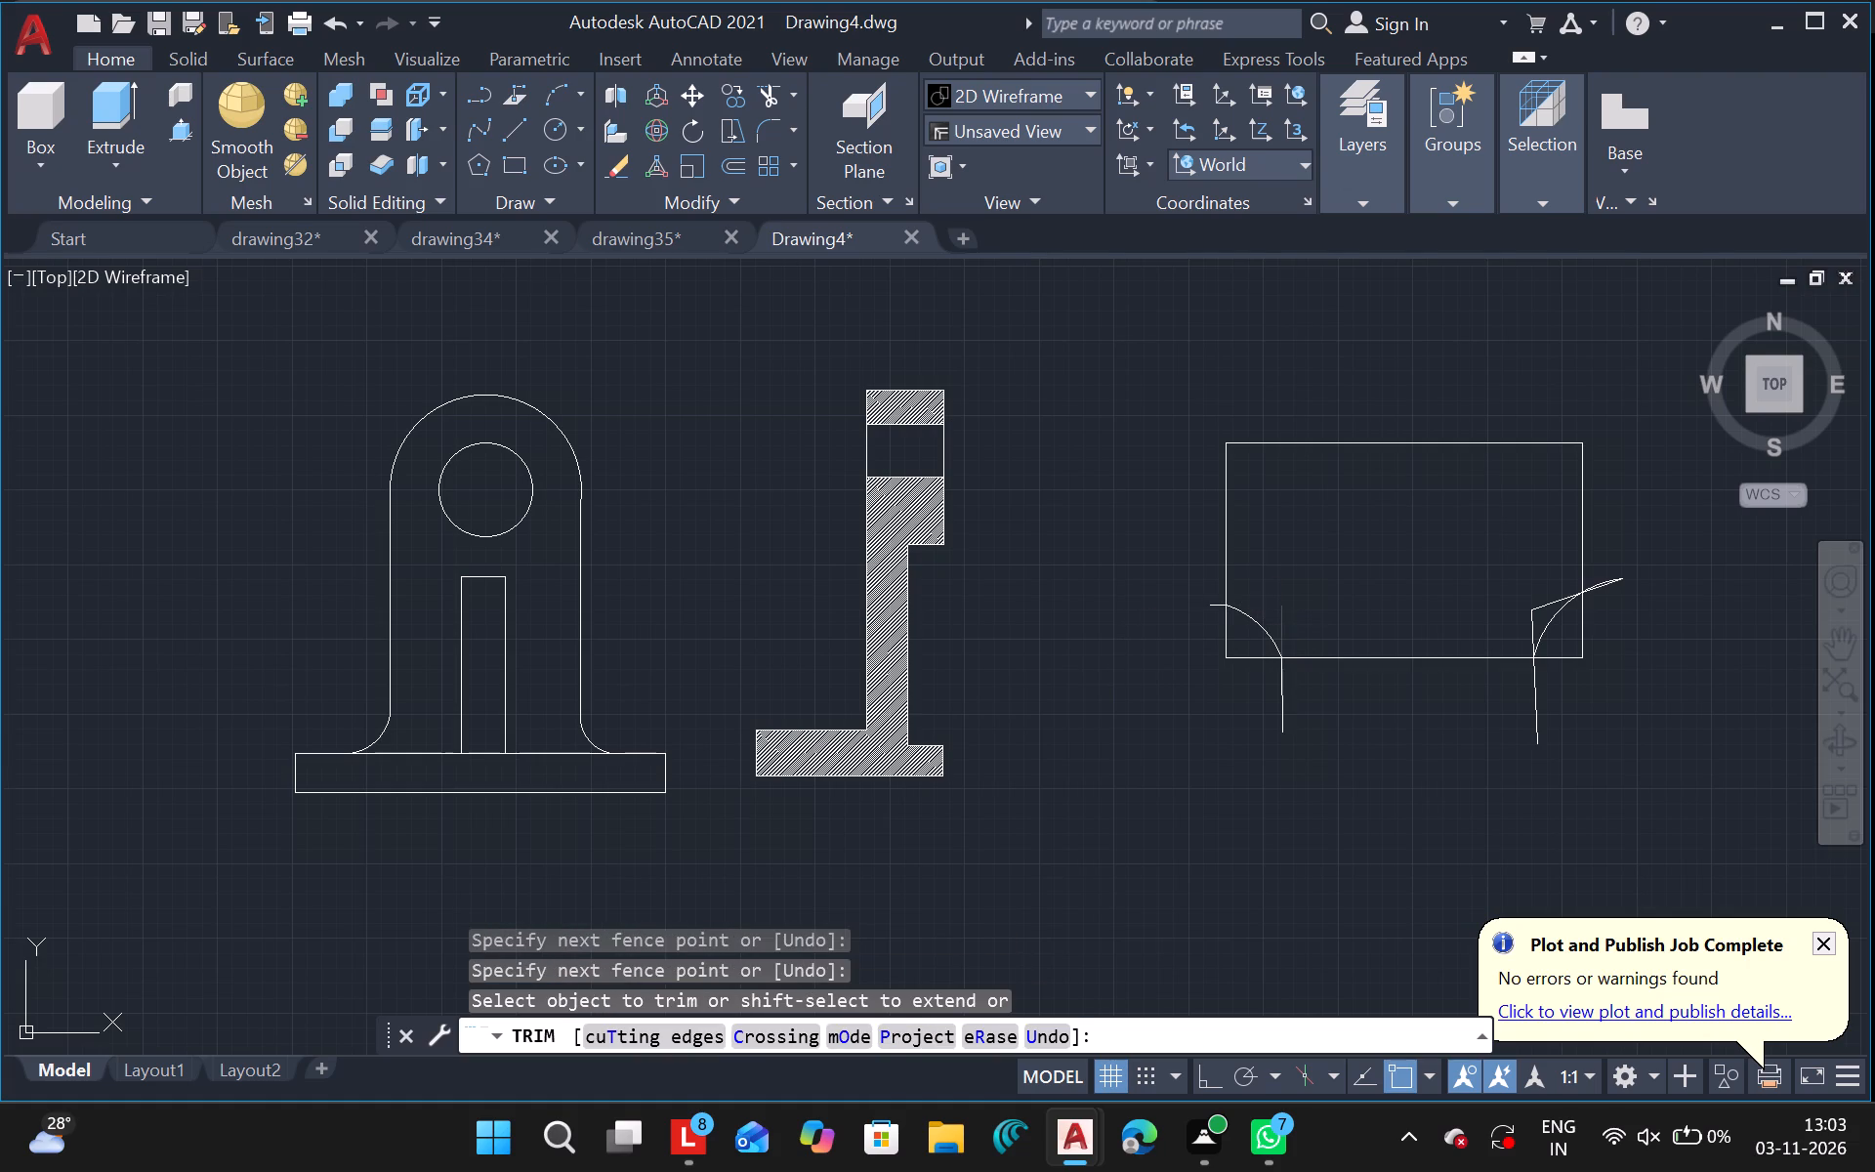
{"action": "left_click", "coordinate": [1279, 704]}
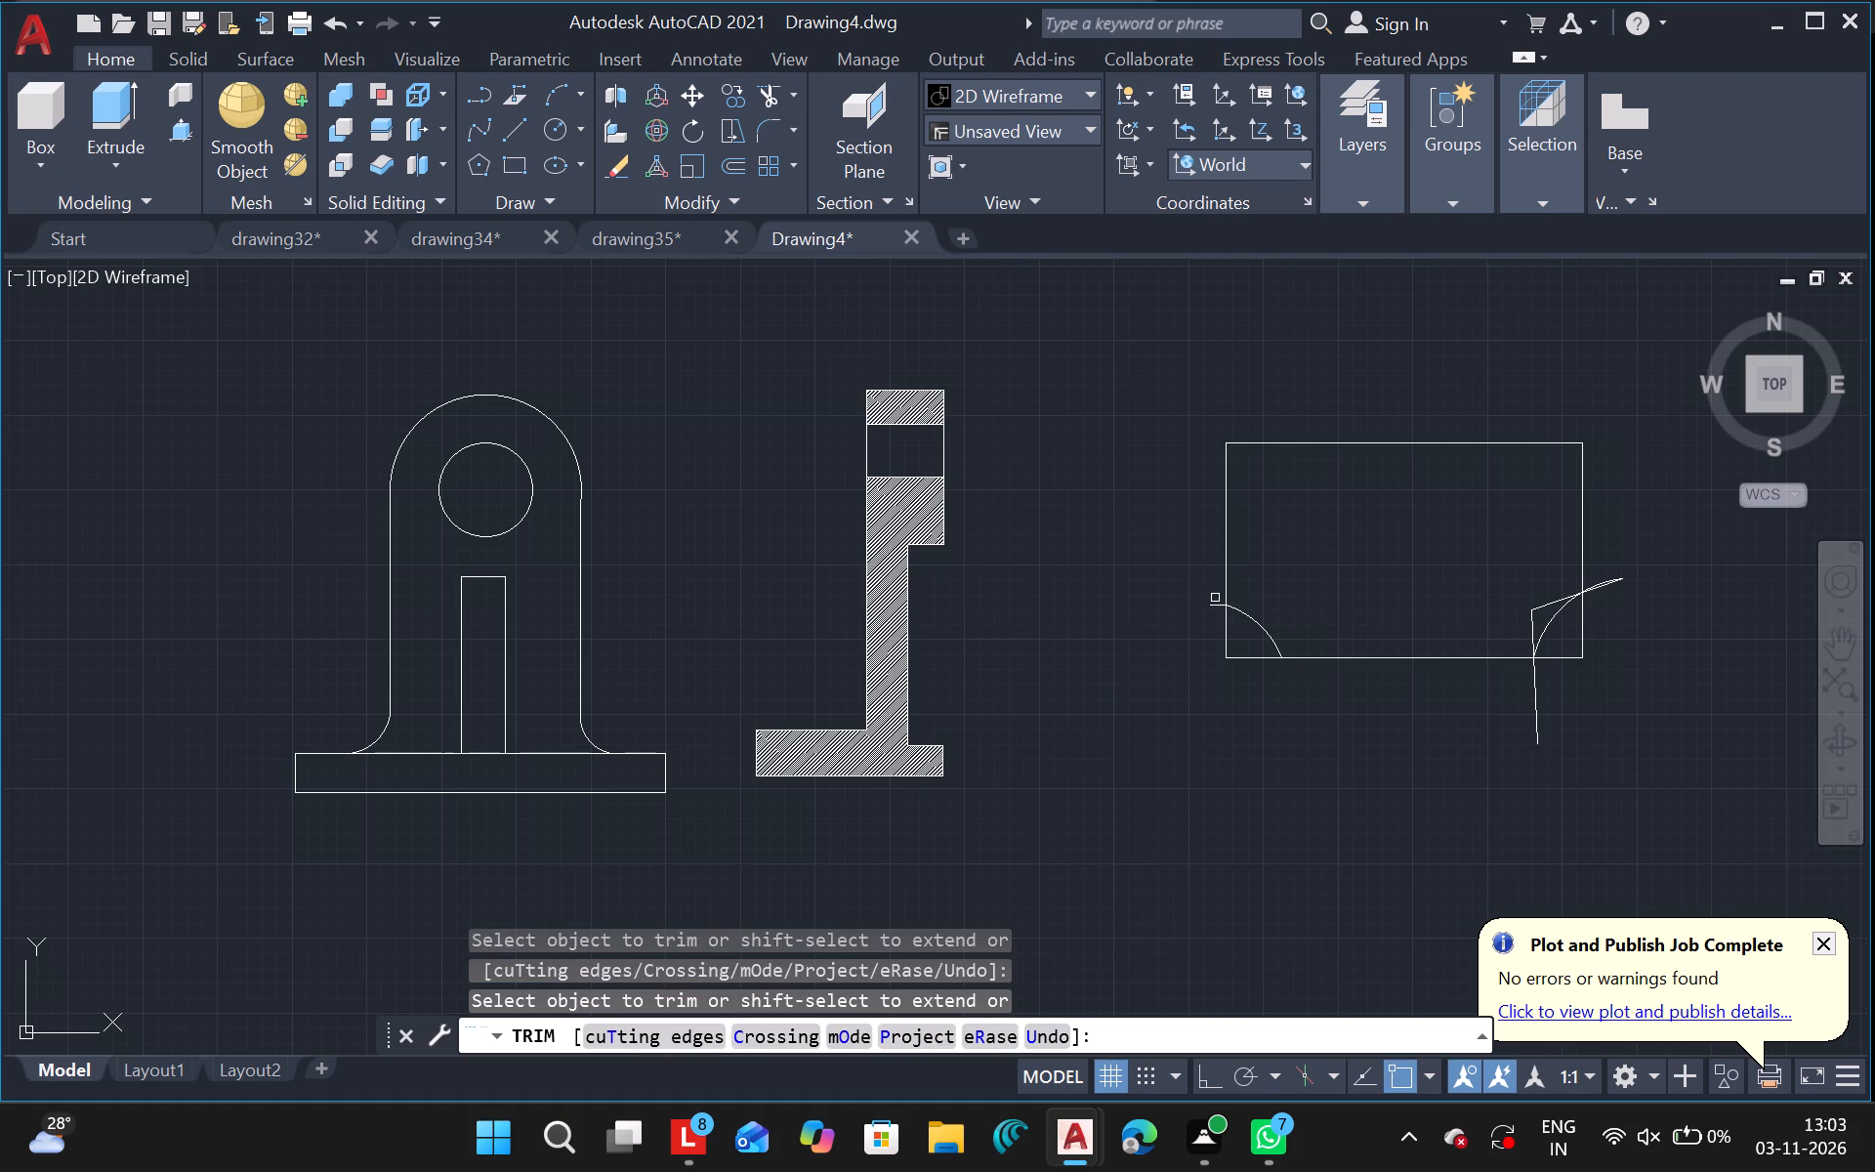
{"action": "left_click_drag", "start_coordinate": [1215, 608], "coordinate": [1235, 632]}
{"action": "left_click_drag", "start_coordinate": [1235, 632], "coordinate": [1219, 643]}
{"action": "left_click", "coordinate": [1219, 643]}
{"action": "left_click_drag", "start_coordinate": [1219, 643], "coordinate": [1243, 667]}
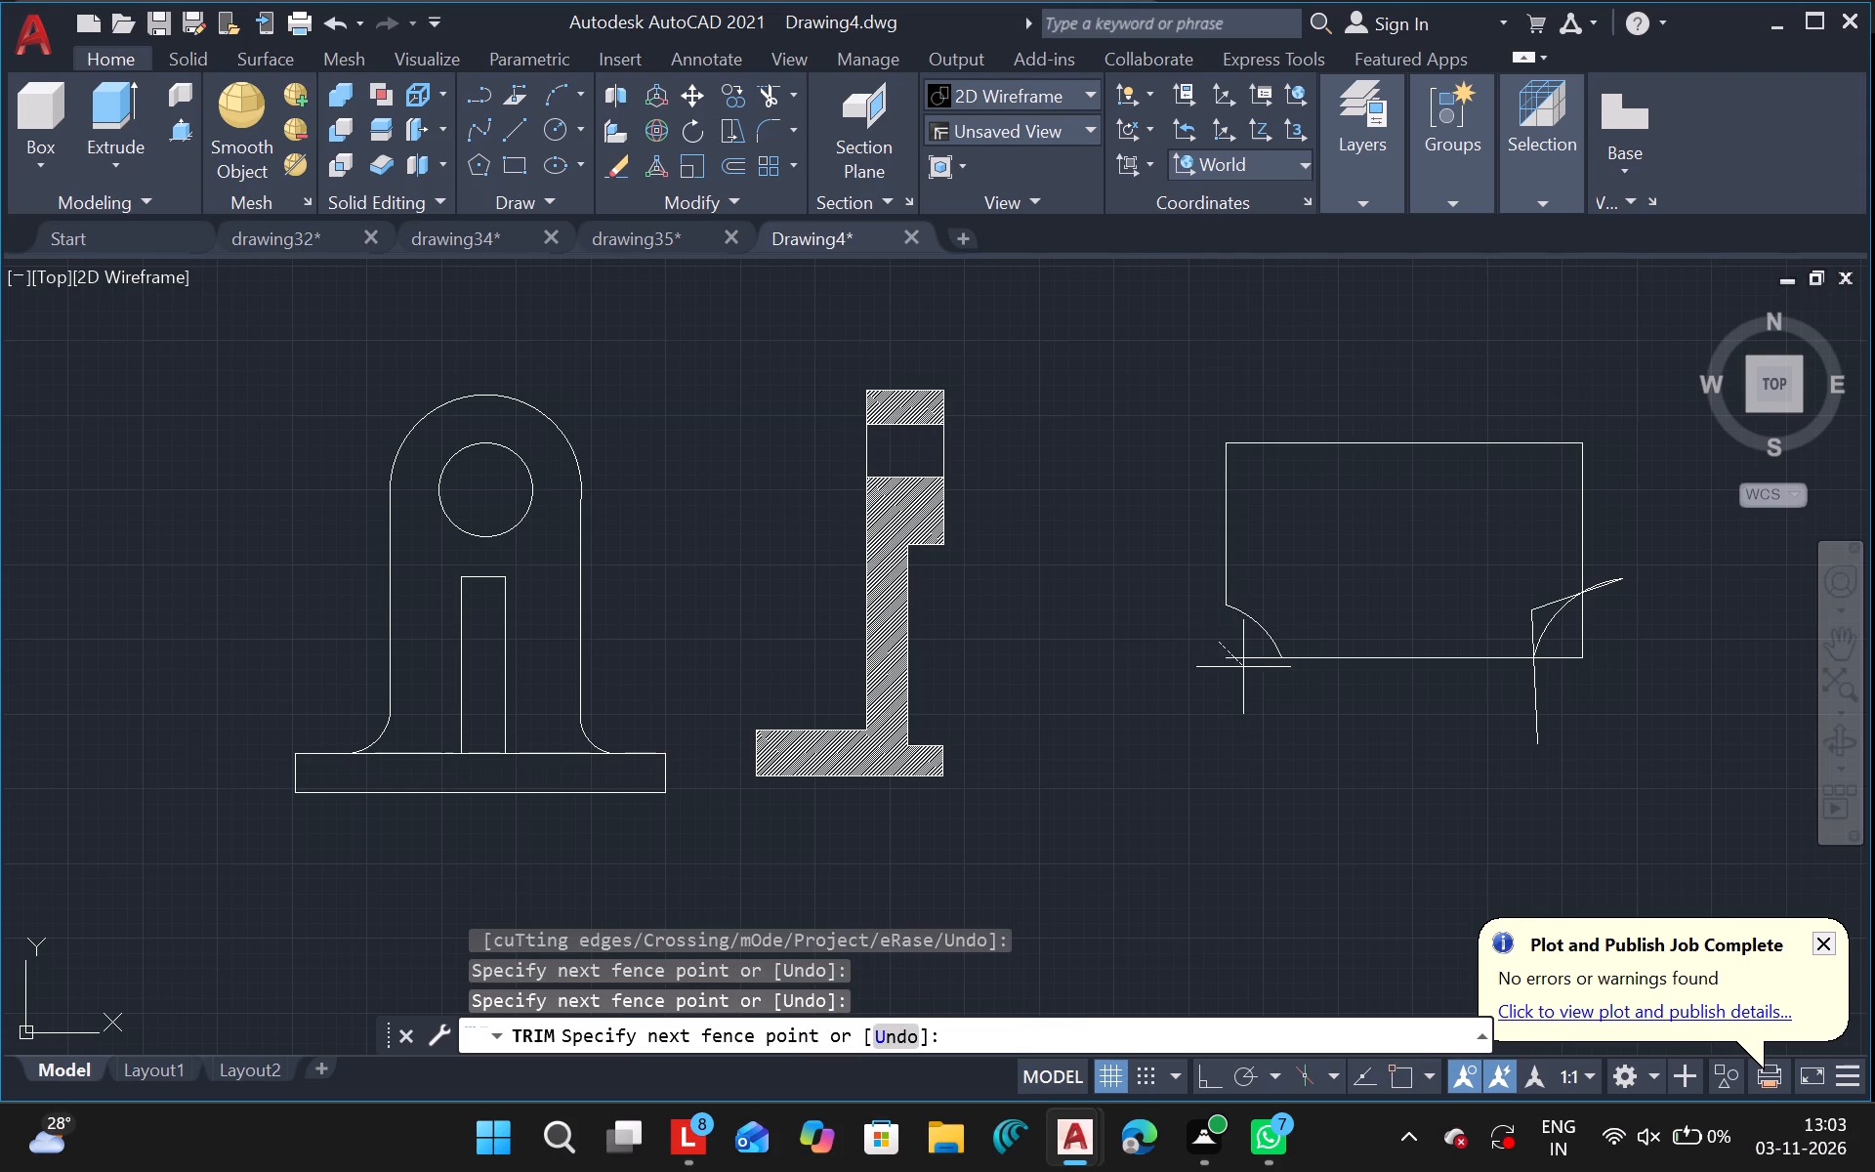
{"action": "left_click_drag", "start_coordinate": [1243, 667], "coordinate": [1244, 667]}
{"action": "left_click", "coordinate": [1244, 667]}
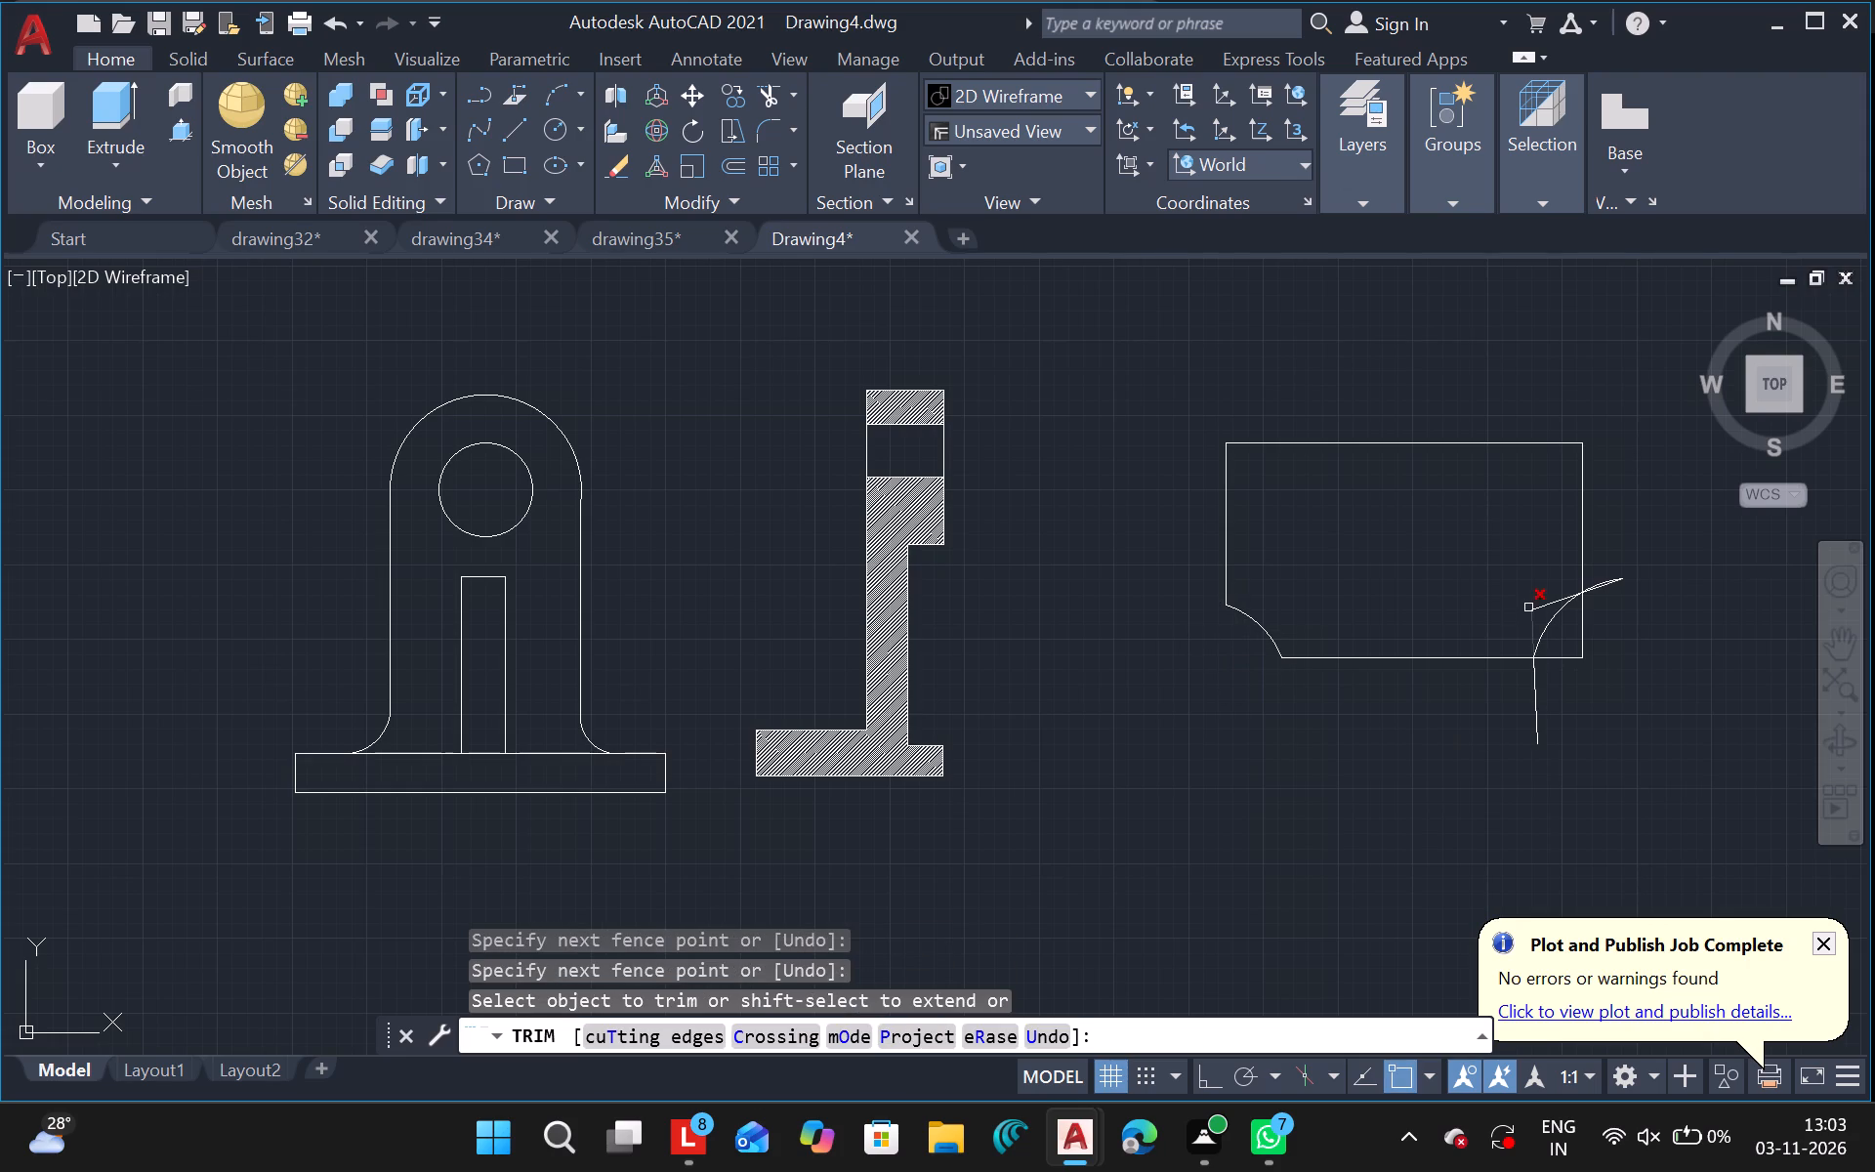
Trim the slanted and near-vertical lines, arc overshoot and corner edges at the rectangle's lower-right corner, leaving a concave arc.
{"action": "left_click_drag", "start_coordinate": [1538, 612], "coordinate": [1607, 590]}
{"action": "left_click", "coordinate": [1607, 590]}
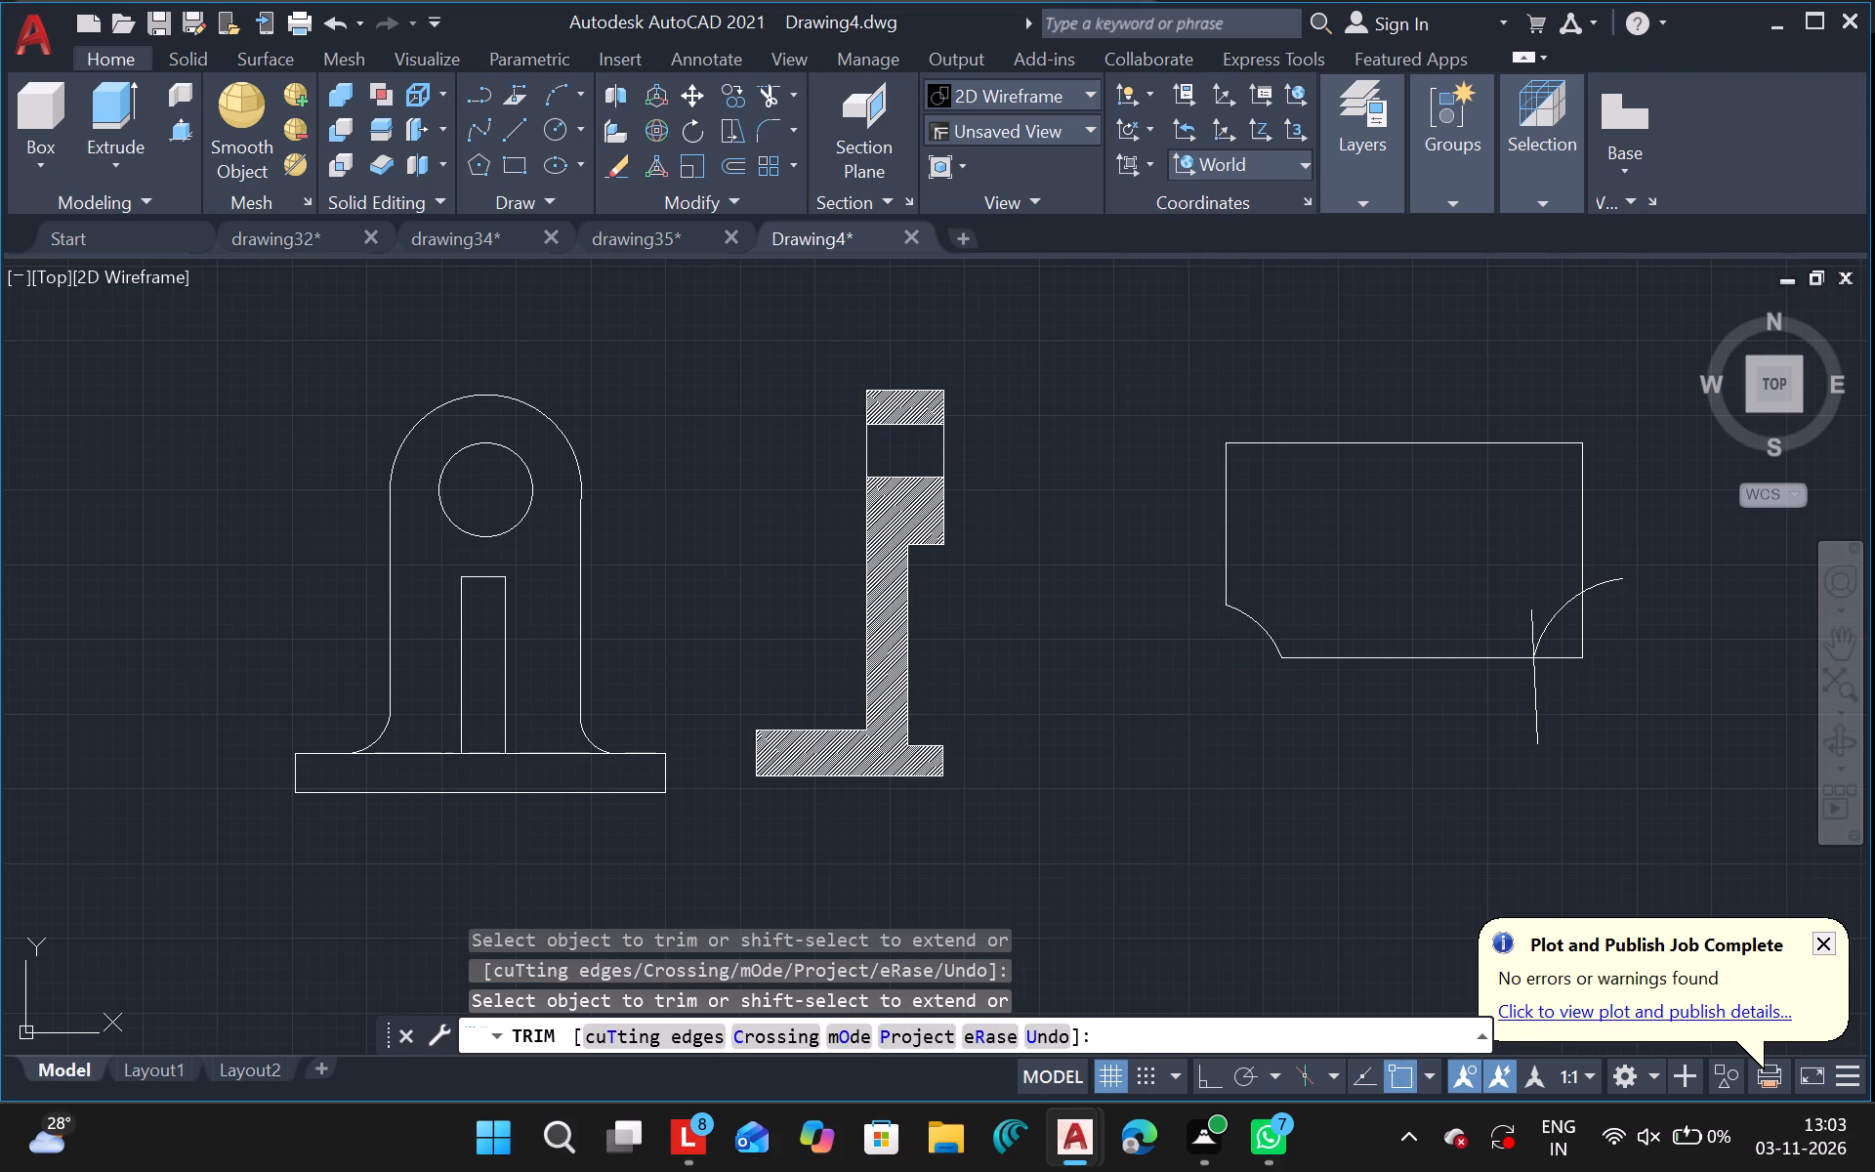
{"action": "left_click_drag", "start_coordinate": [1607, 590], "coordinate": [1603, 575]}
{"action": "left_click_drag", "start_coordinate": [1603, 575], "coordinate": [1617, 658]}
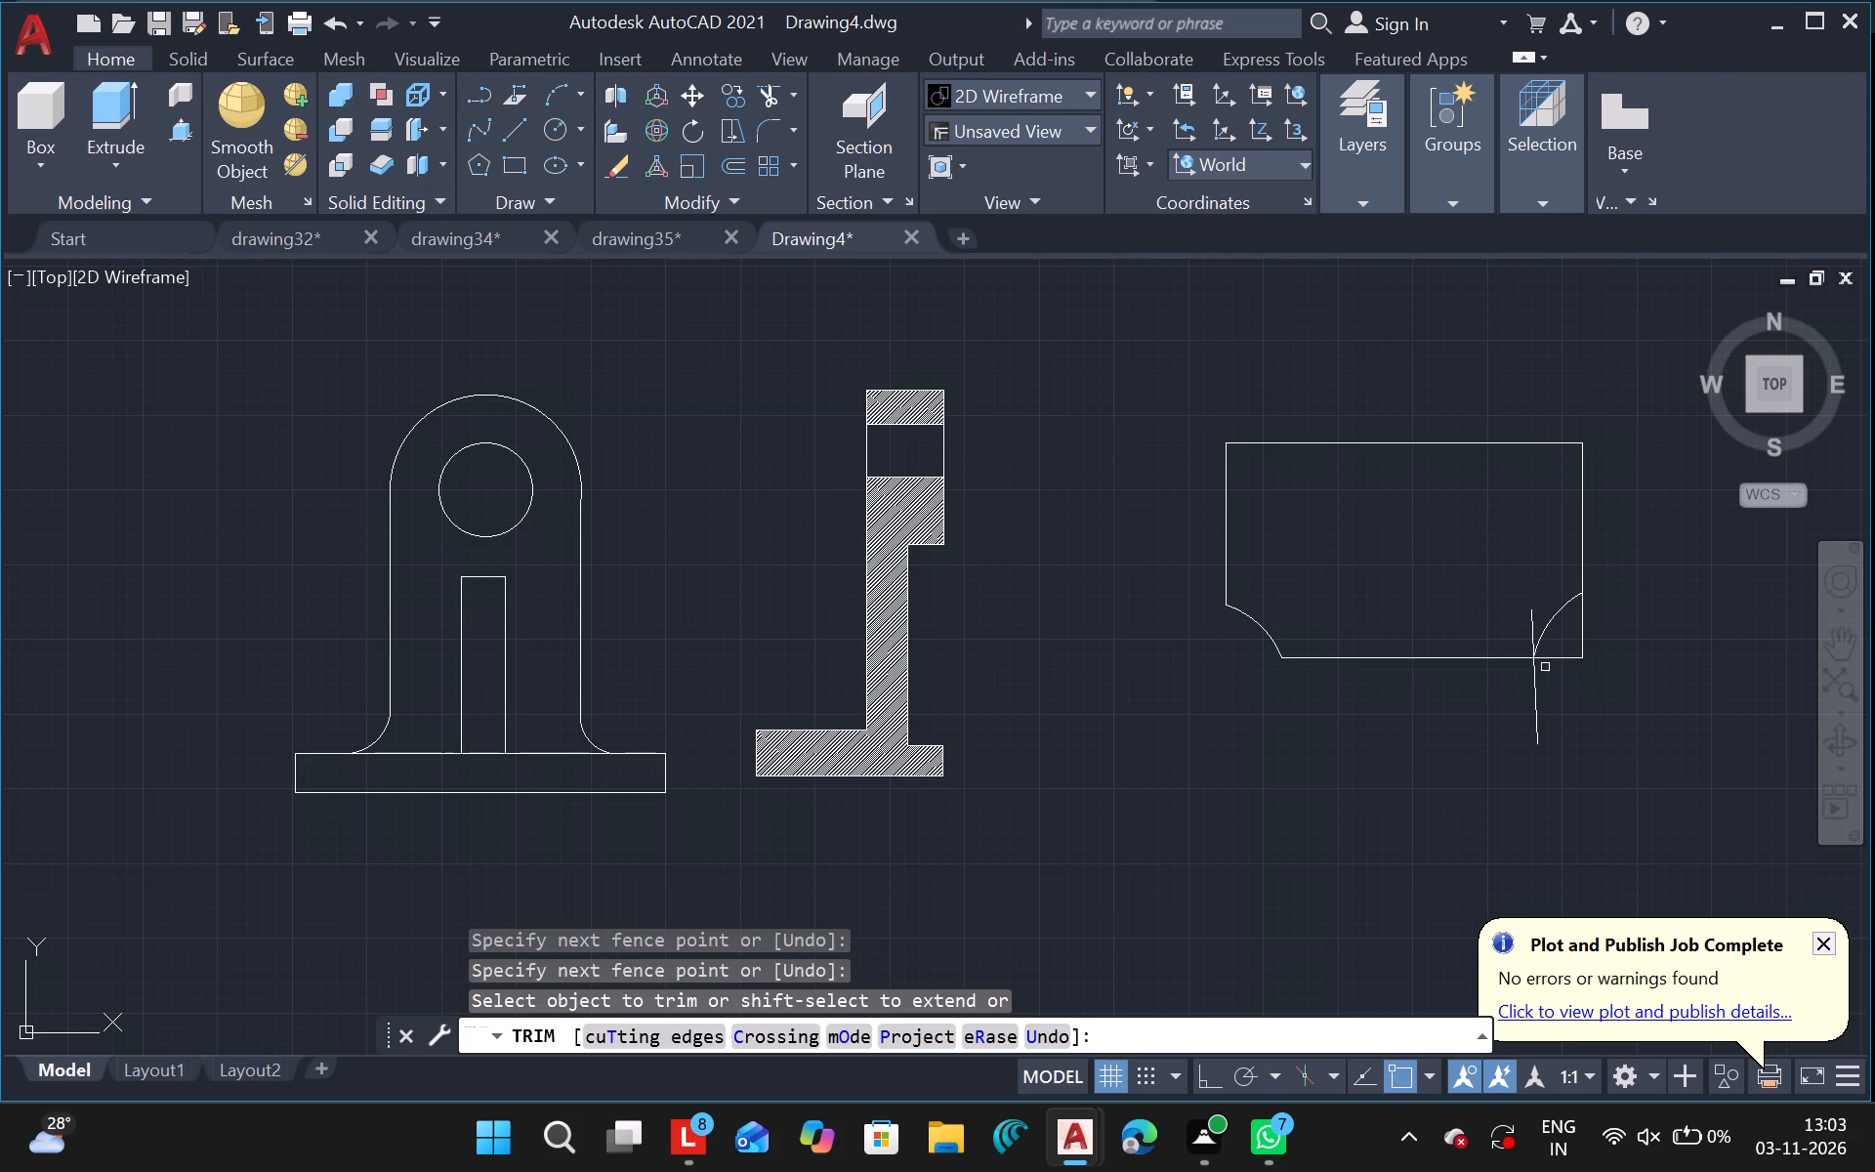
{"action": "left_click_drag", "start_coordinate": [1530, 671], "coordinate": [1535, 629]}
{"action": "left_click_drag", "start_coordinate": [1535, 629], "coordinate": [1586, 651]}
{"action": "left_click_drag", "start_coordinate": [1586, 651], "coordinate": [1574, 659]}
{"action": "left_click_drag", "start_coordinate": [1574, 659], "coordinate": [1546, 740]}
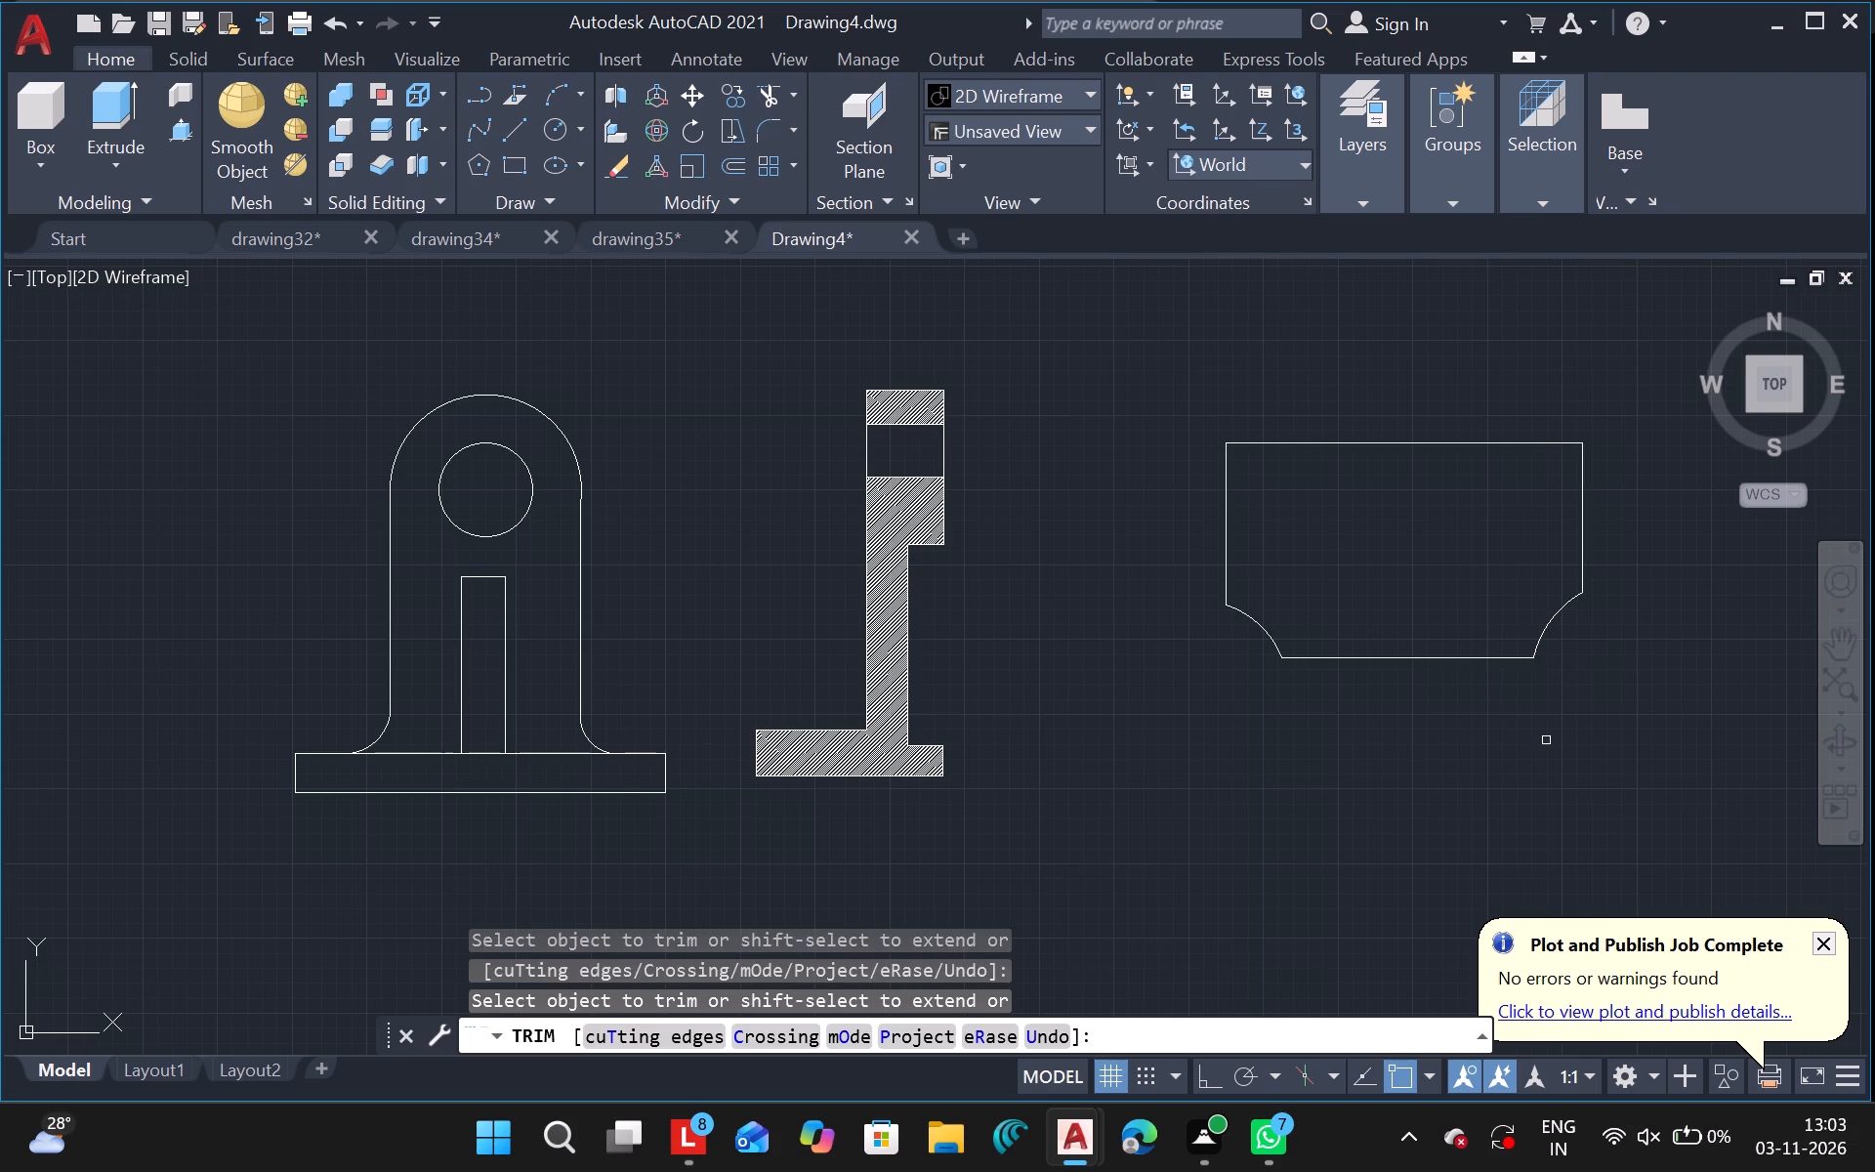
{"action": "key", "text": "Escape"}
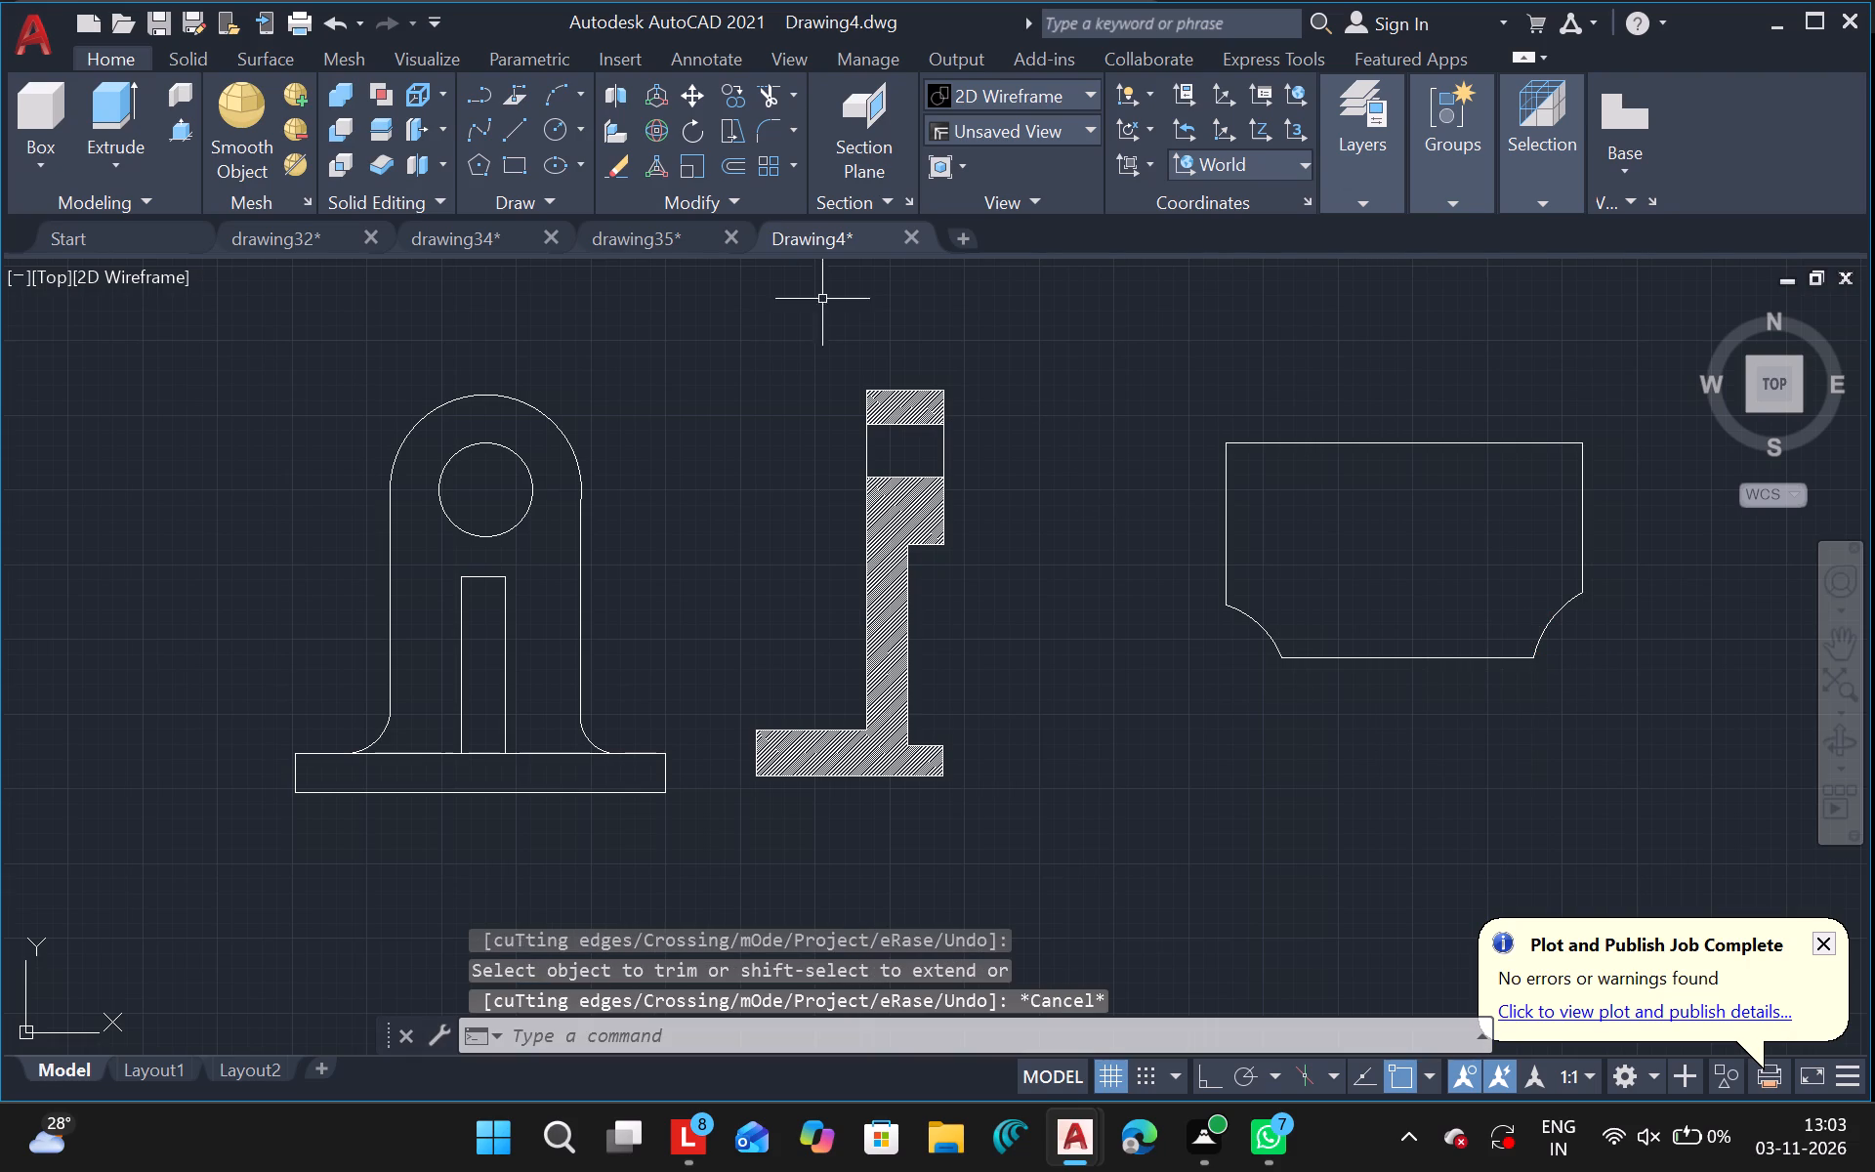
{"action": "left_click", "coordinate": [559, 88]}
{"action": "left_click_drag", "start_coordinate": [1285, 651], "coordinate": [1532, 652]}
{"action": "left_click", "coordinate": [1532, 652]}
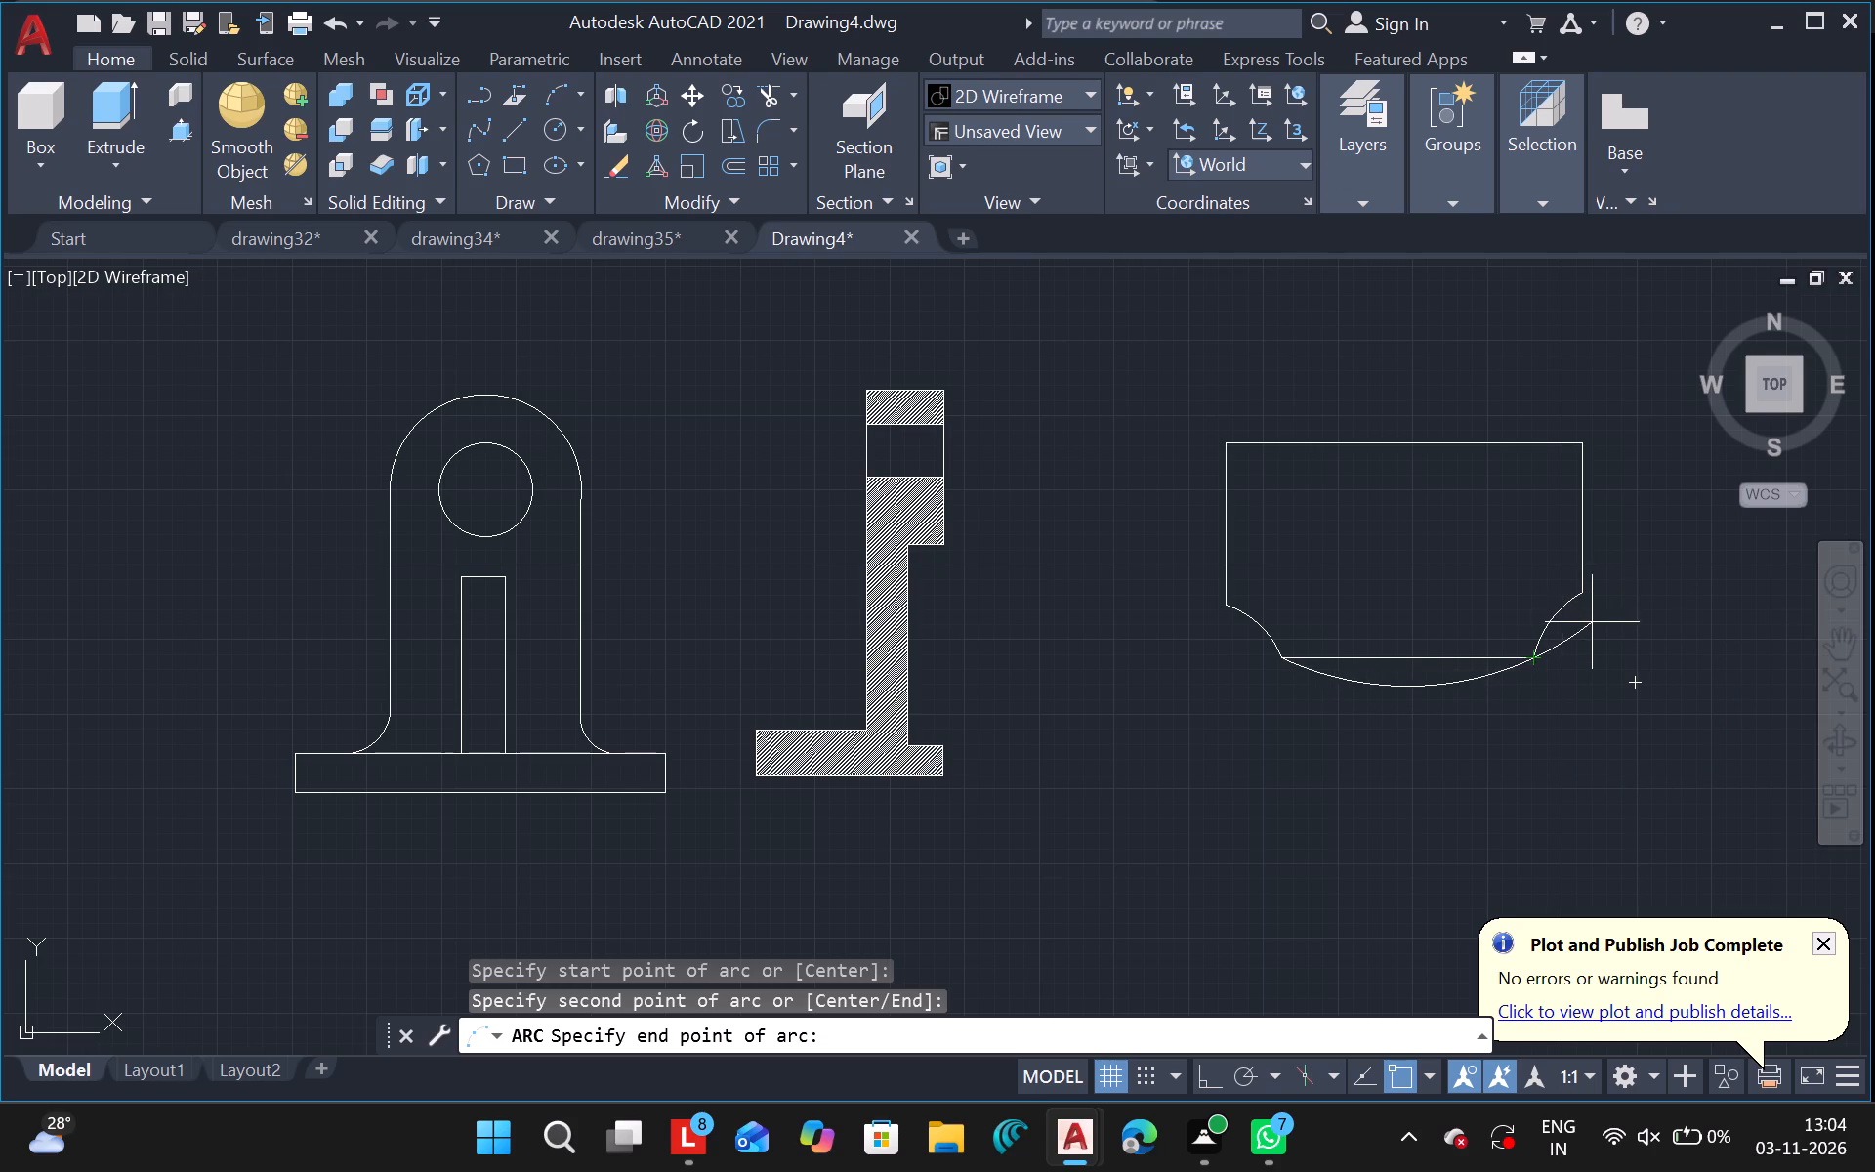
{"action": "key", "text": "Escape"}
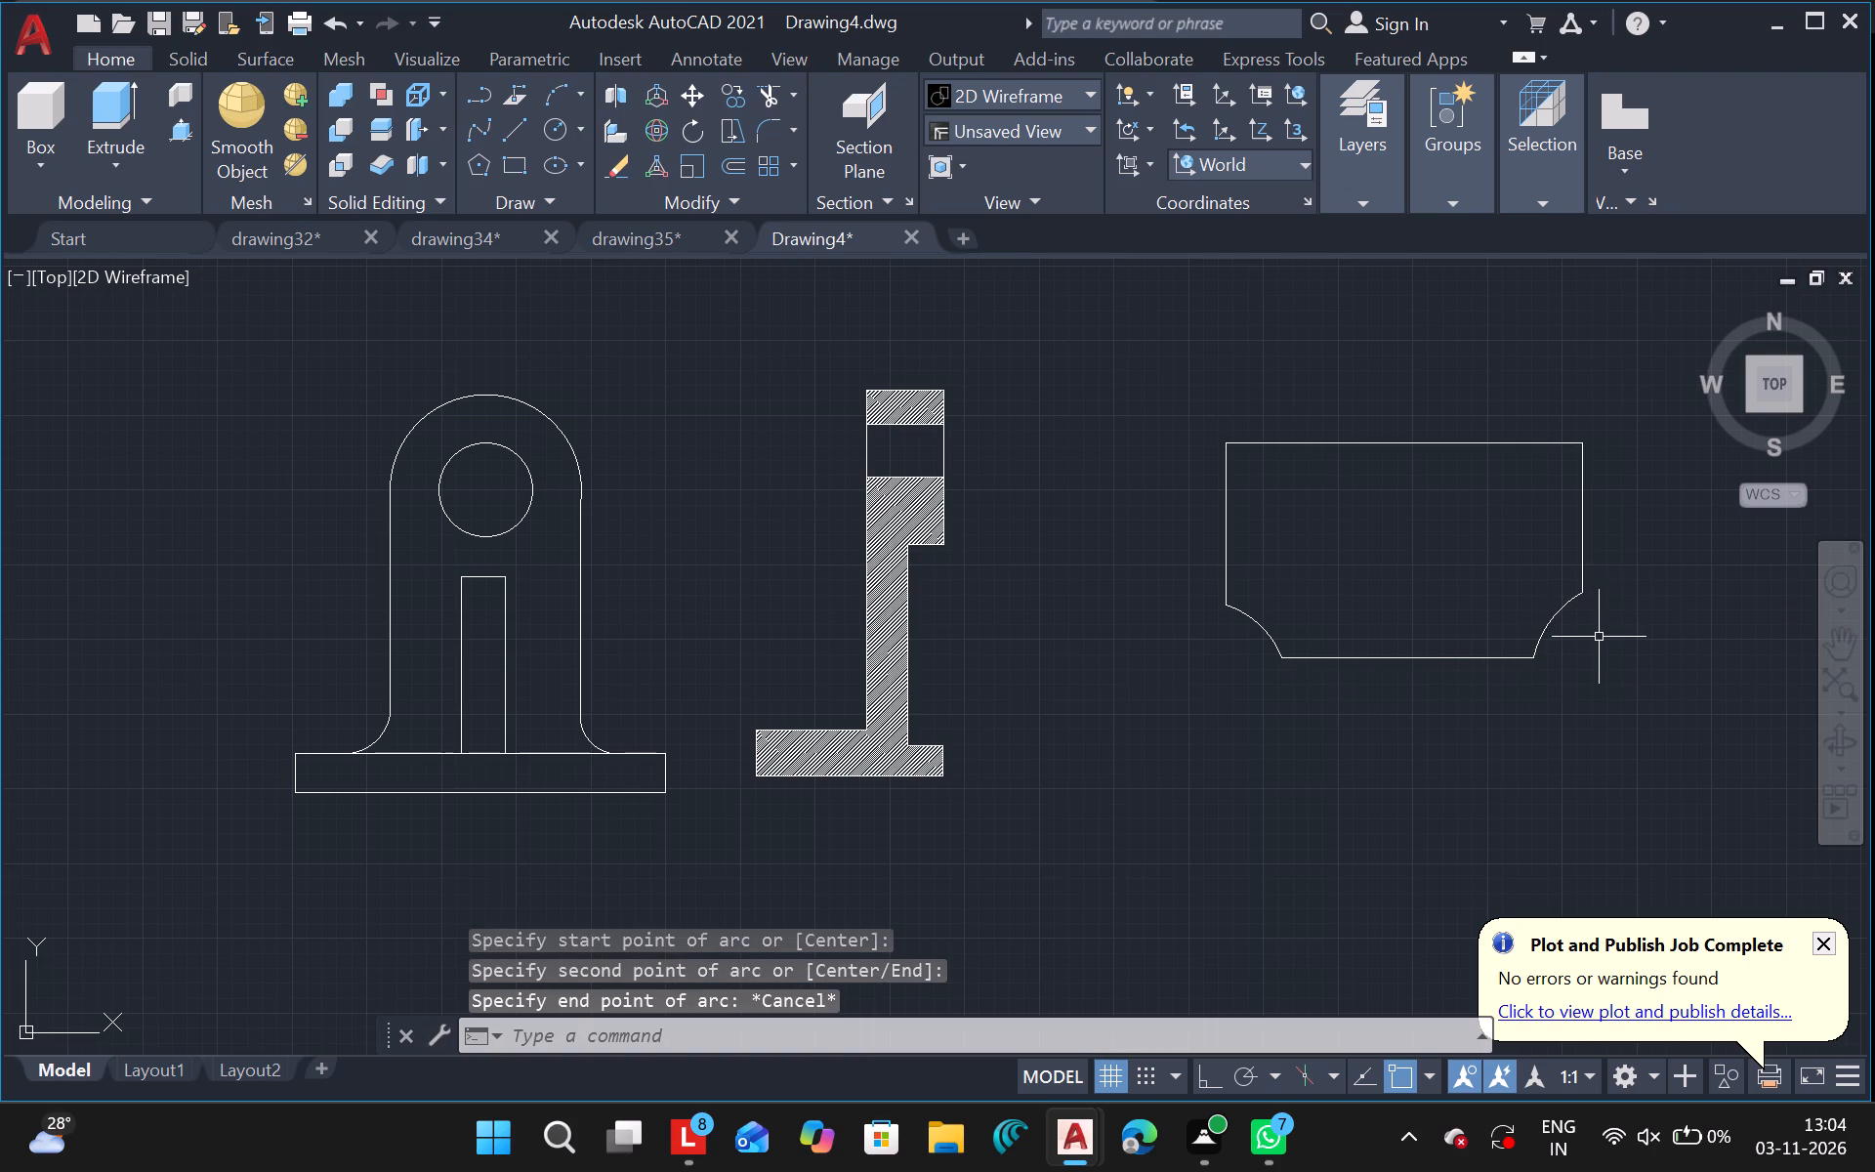
Undo the trims, both corner arcs and all corner construction lines, back to the plain rectangle.
{"action": "key", "text": "ctrl+z"}
{"action": "key", "text": "ctrl+z"}
{"action": "key", "text": "ctrl+z"}
{"action": "key", "text": "ctrl+z"}
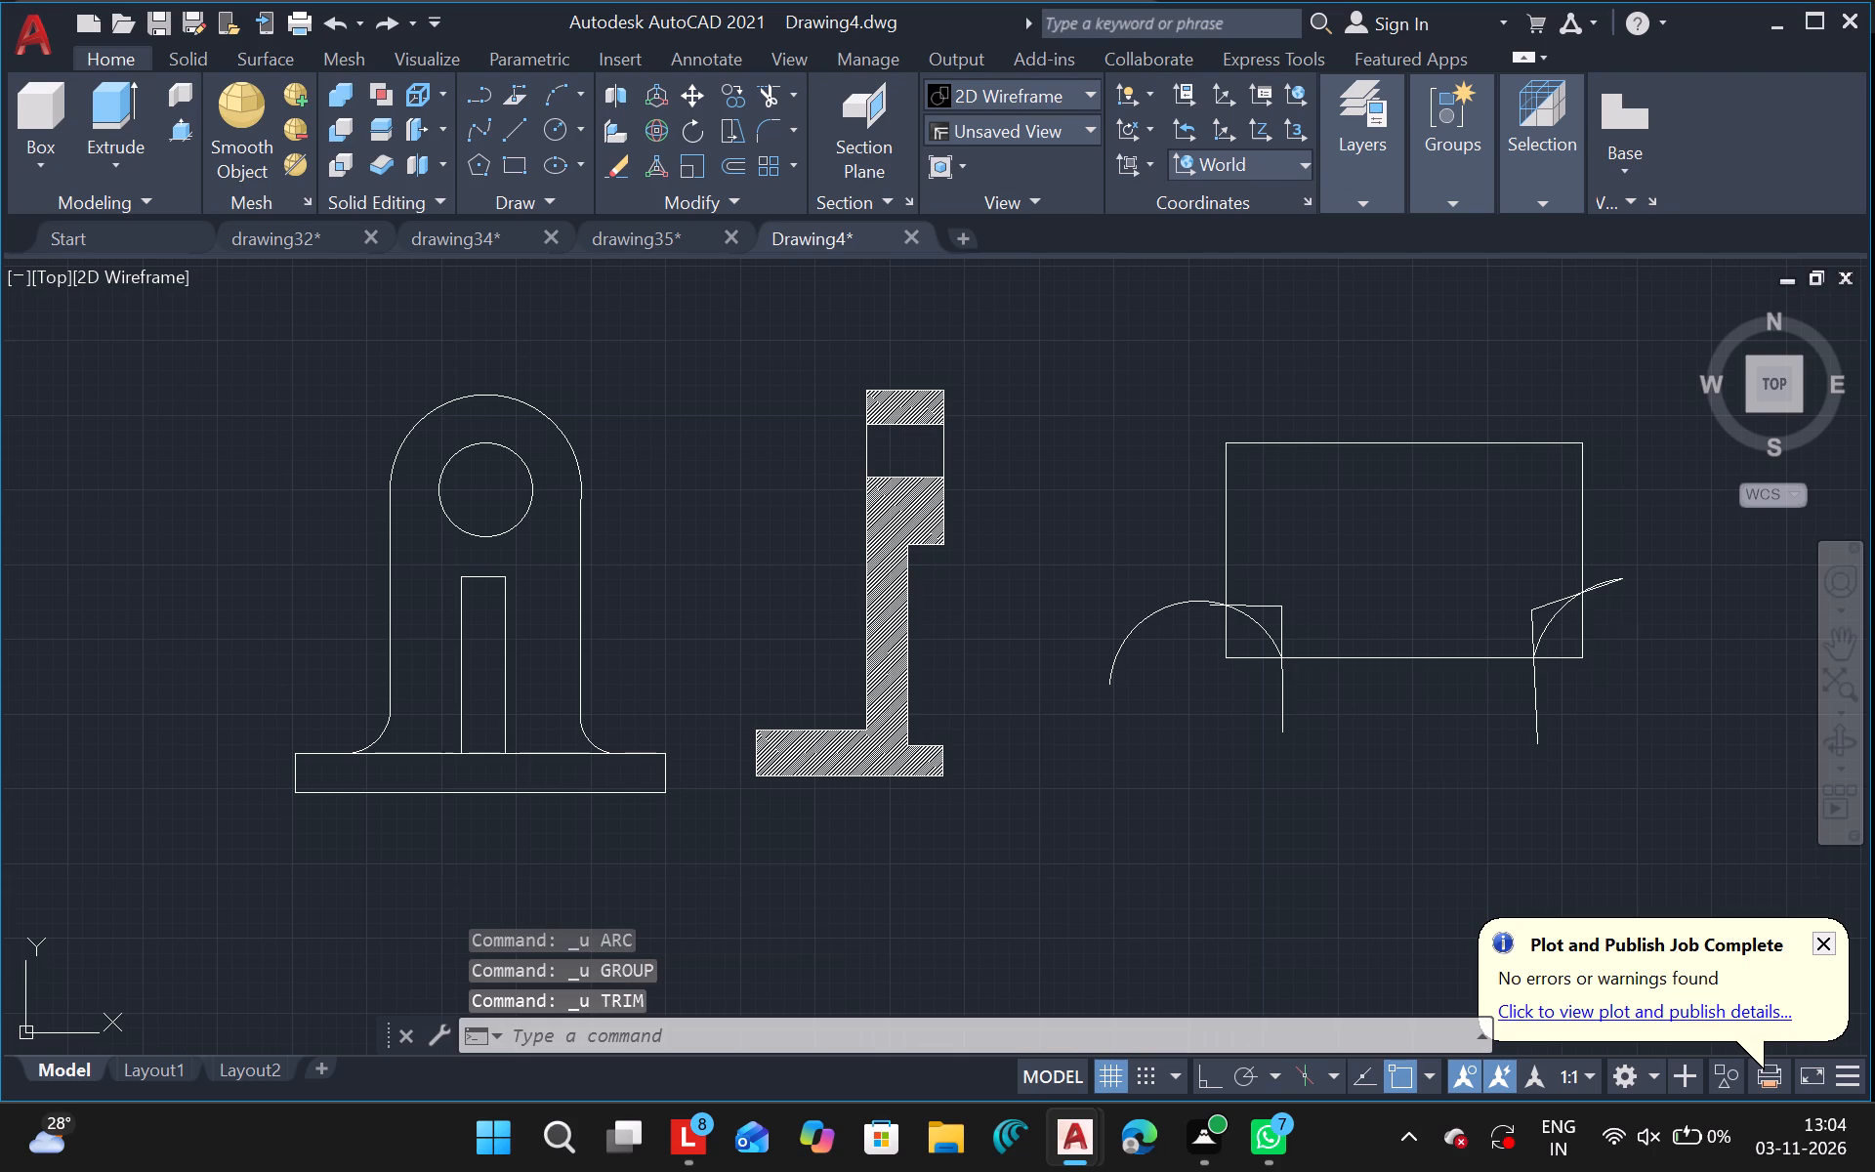
{"action": "key", "text": "ctrl+z"}
{"action": "key", "text": "ctrl+z"}
{"action": "key", "text": "ctrl+z"}
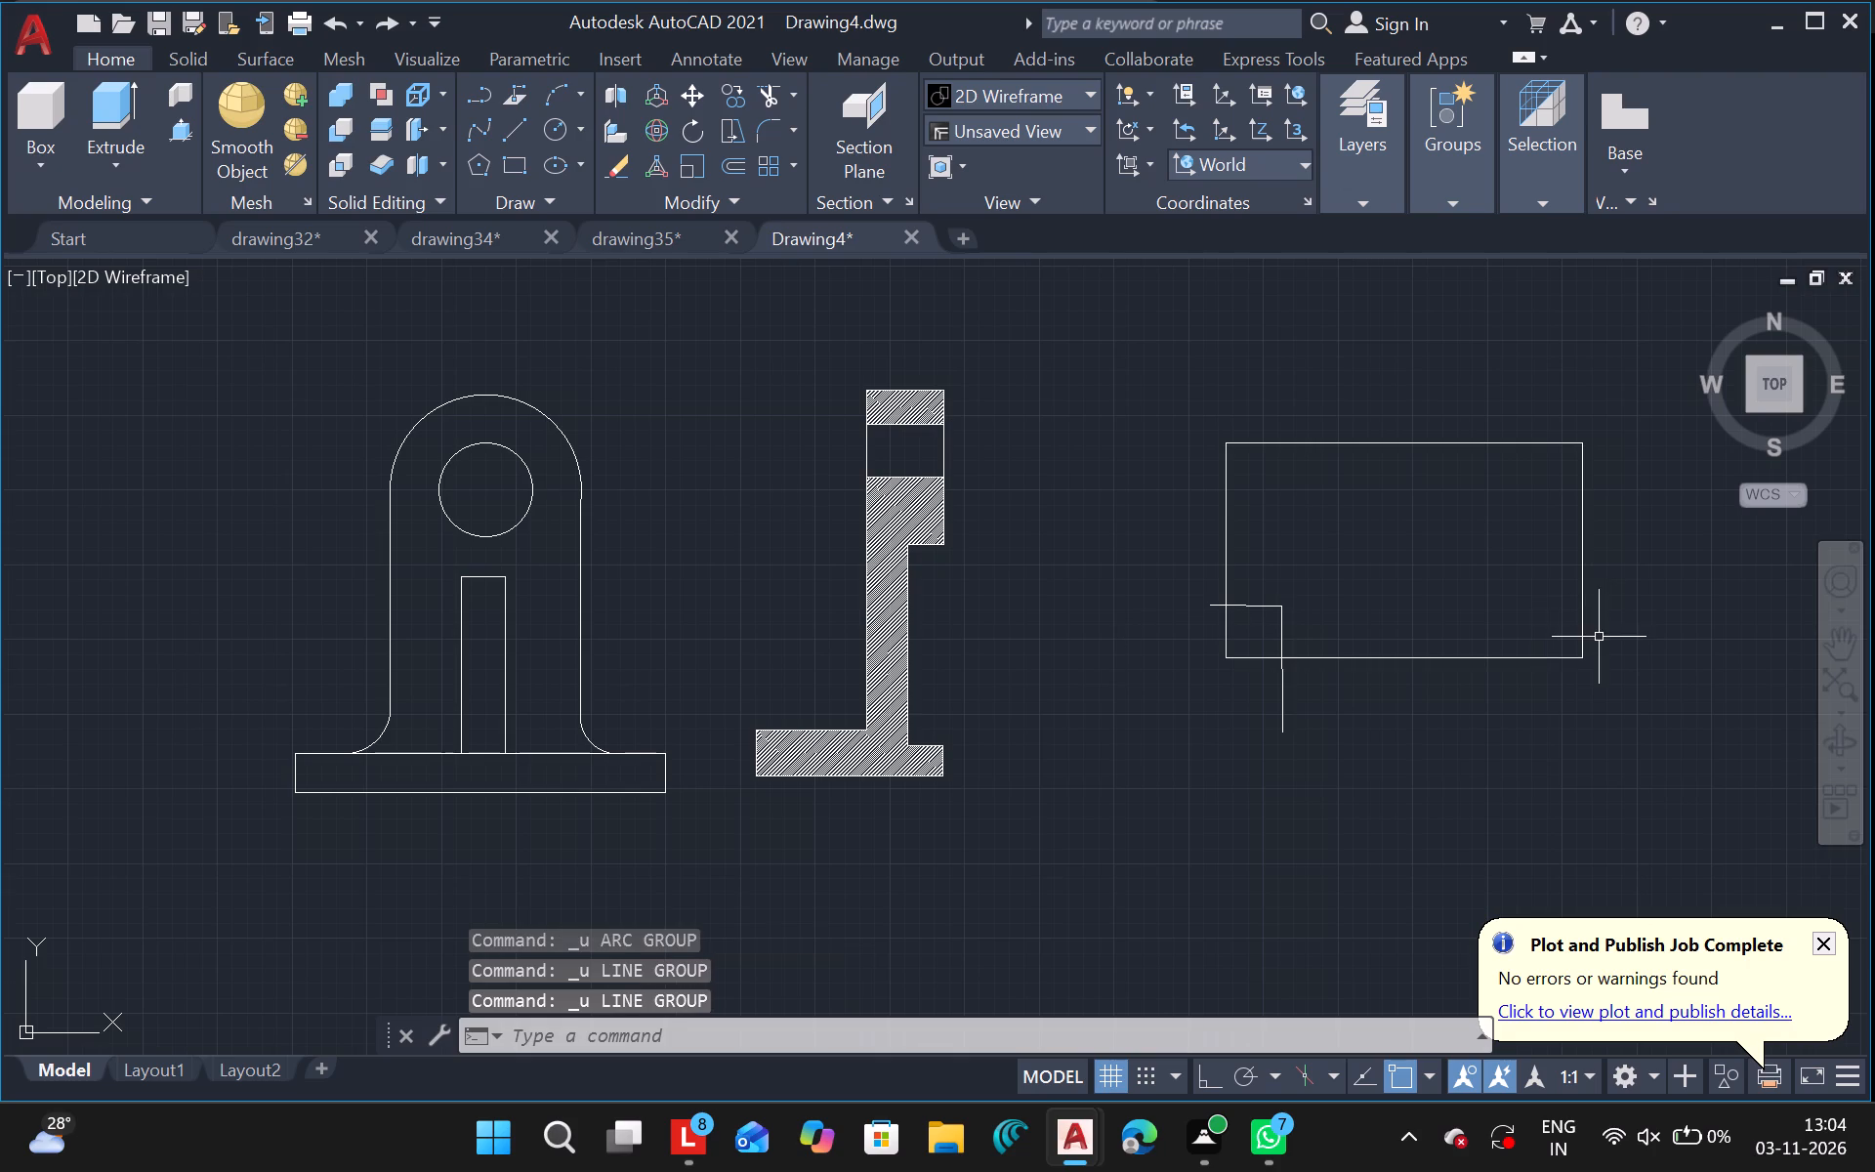
{"action": "key", "text": "ctrl+z"}
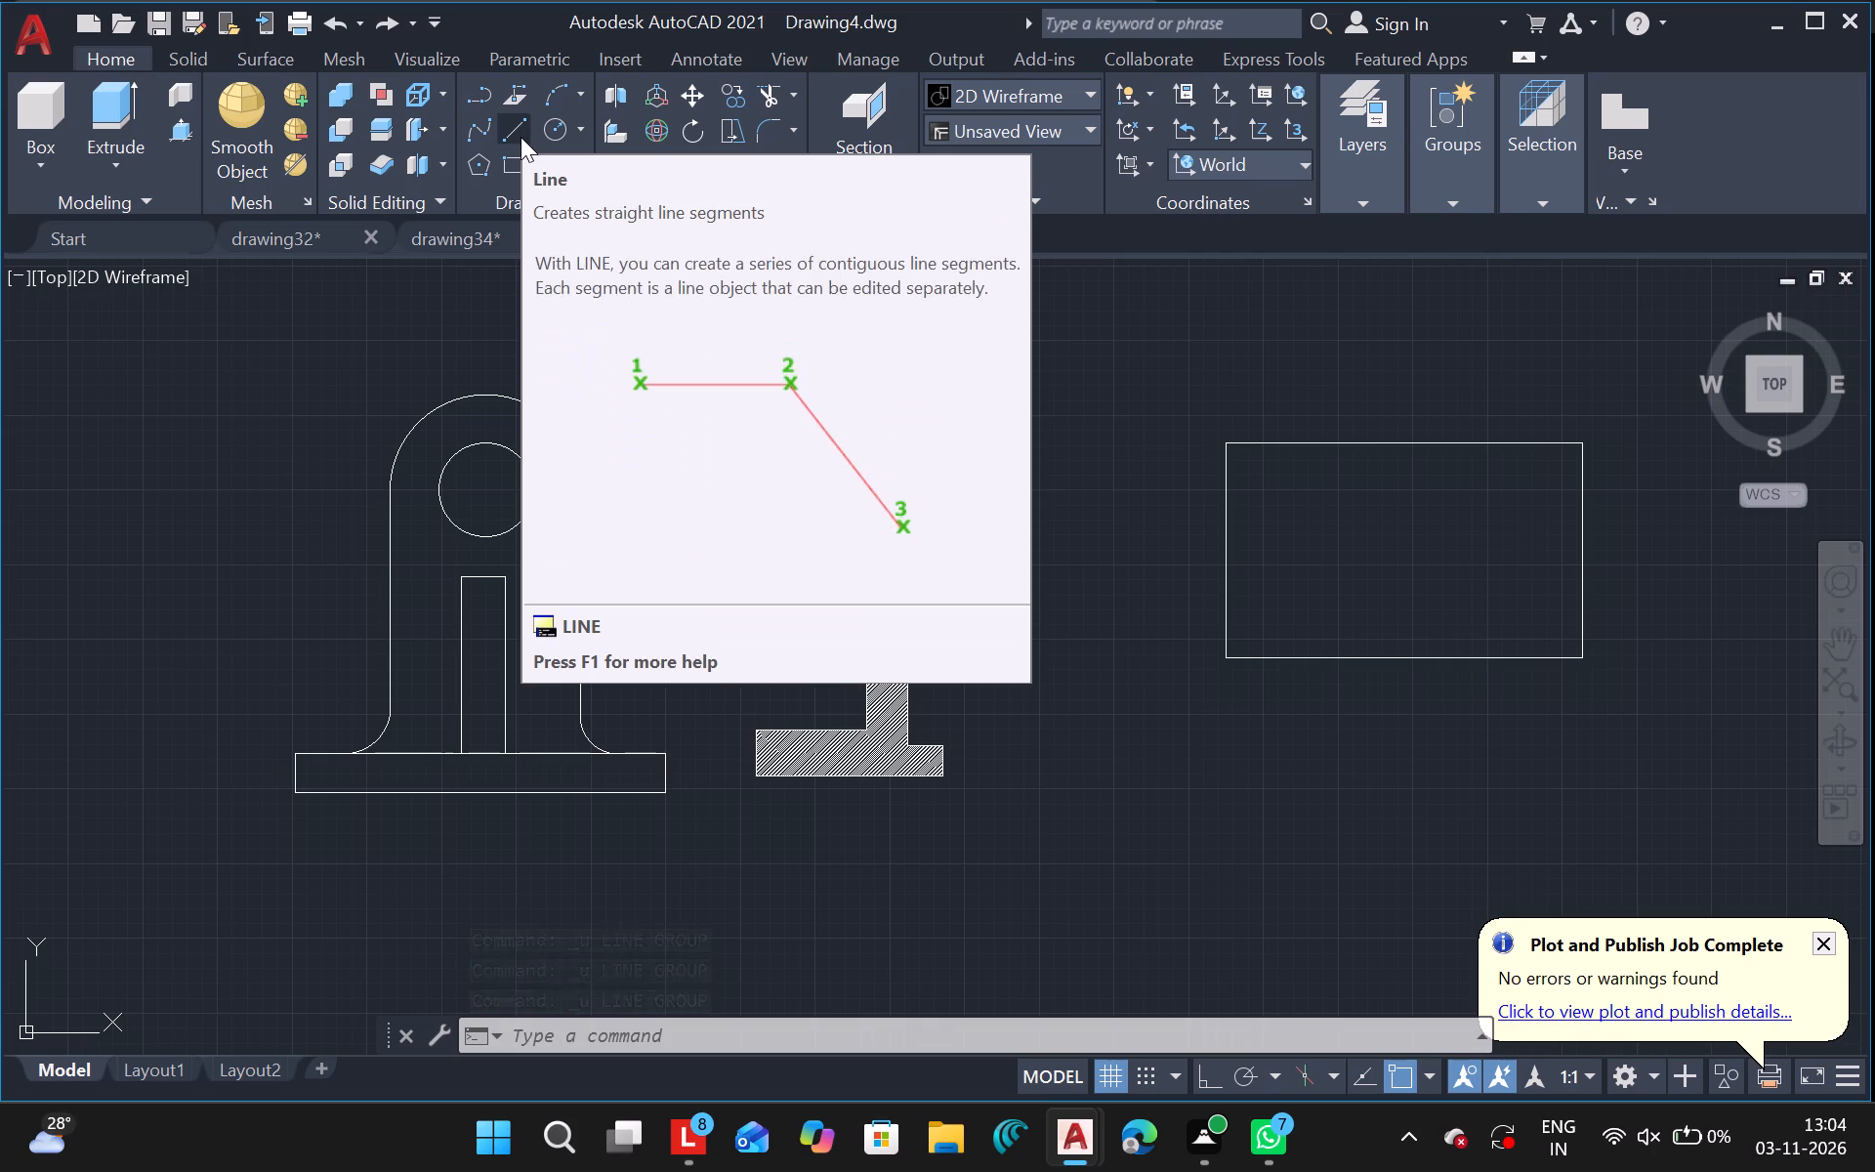
Draw a three-point arc bulging below the rectangle, from its lower-left corner through its lower-right corner, ending outside its right edge.
{"action": "left_click", "coordinate": [557, 89]}
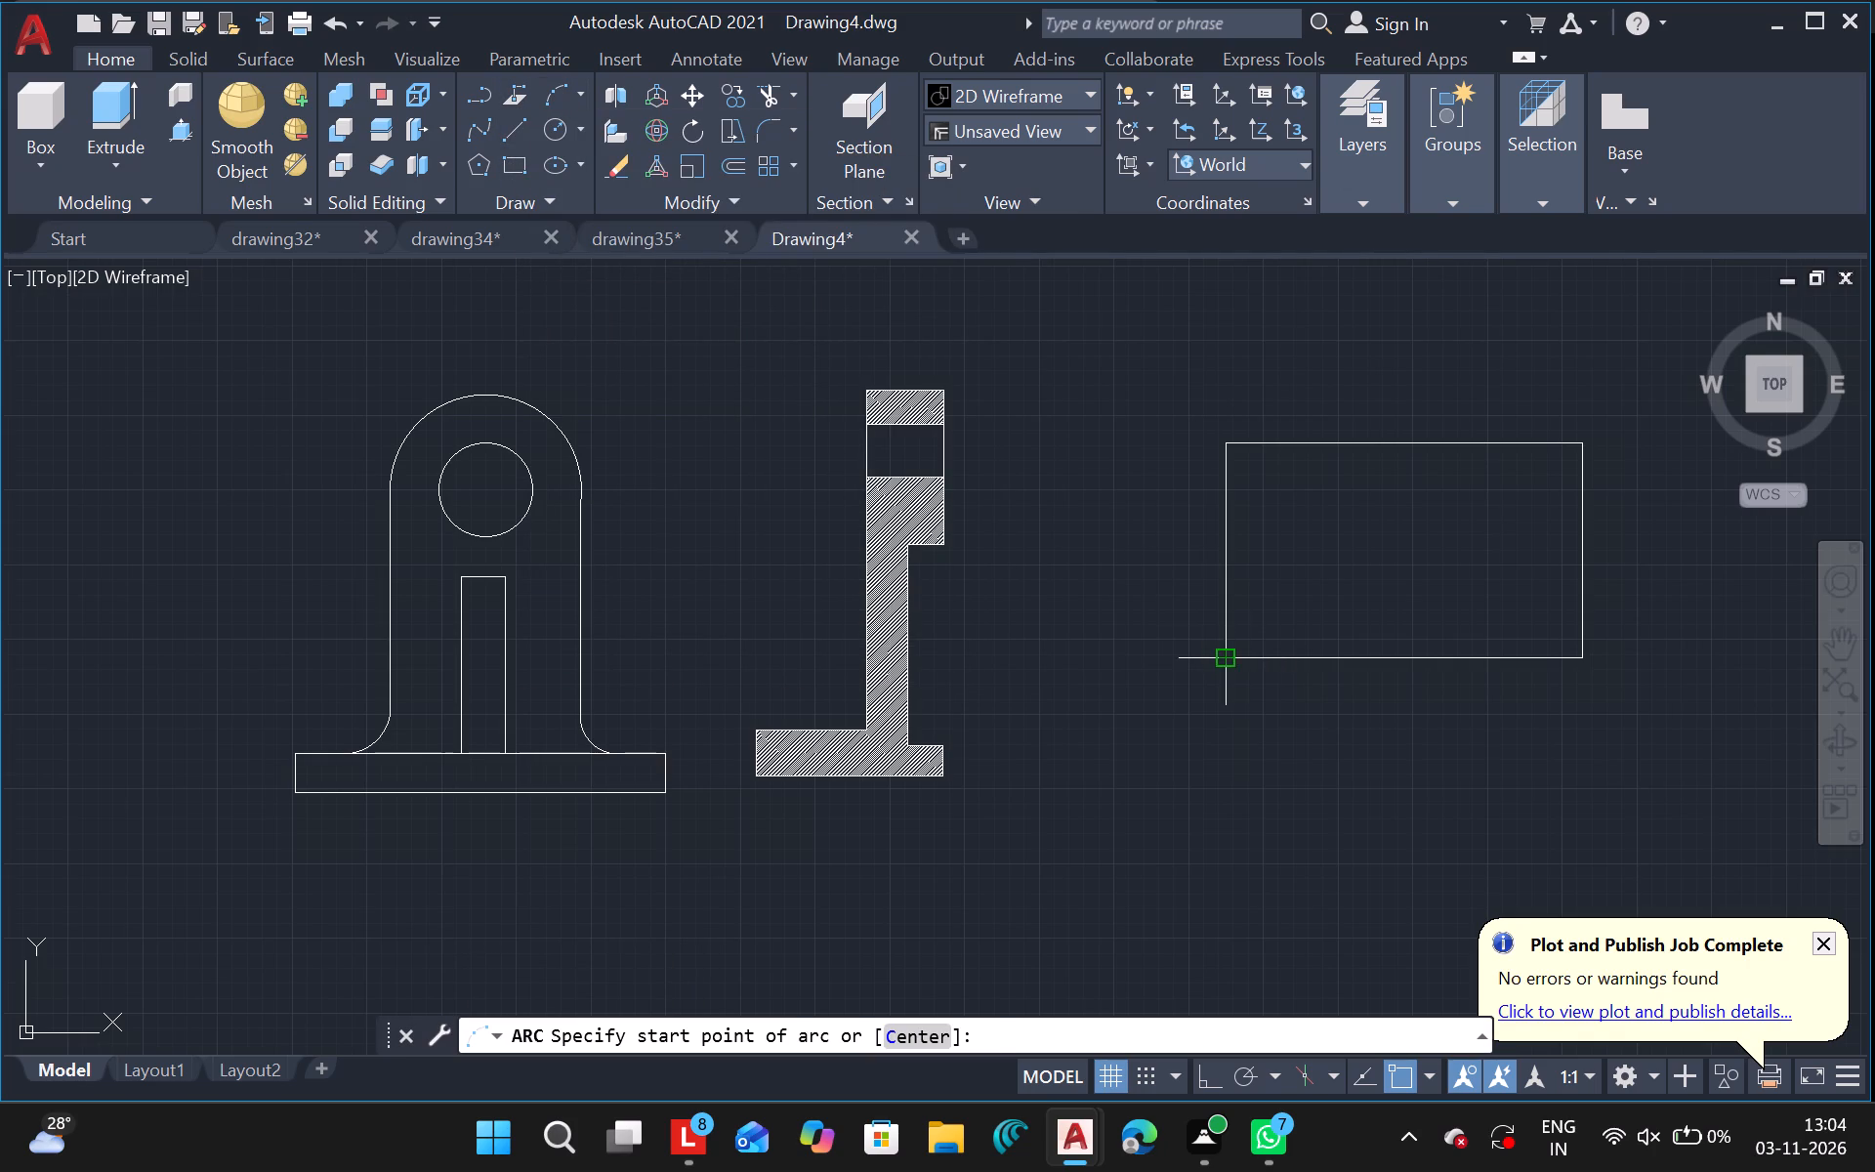
{"action": "left_click_drag", "start_coordinate": [1230, 654], "coordinate": [1549, 634]}
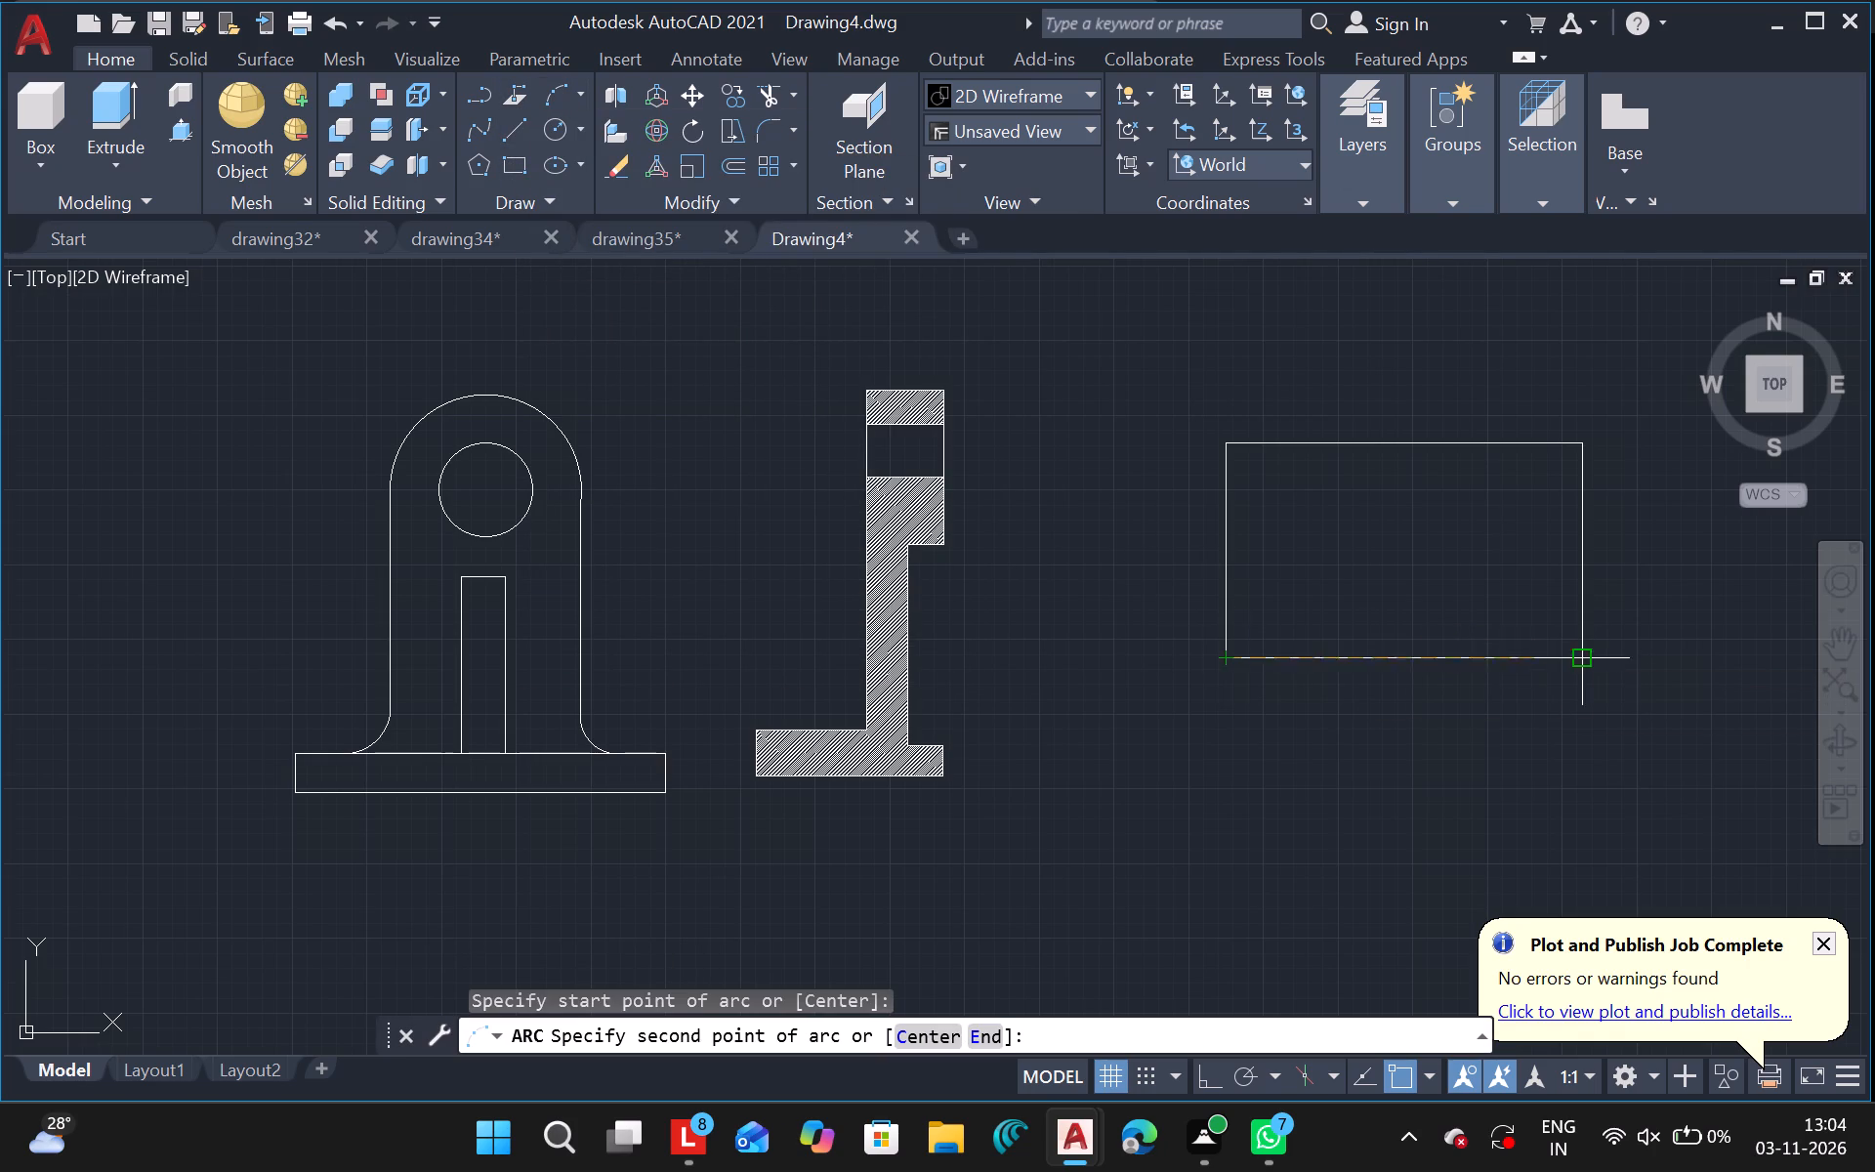
{"action": "left_click", "coordinate": [1582, 659]}
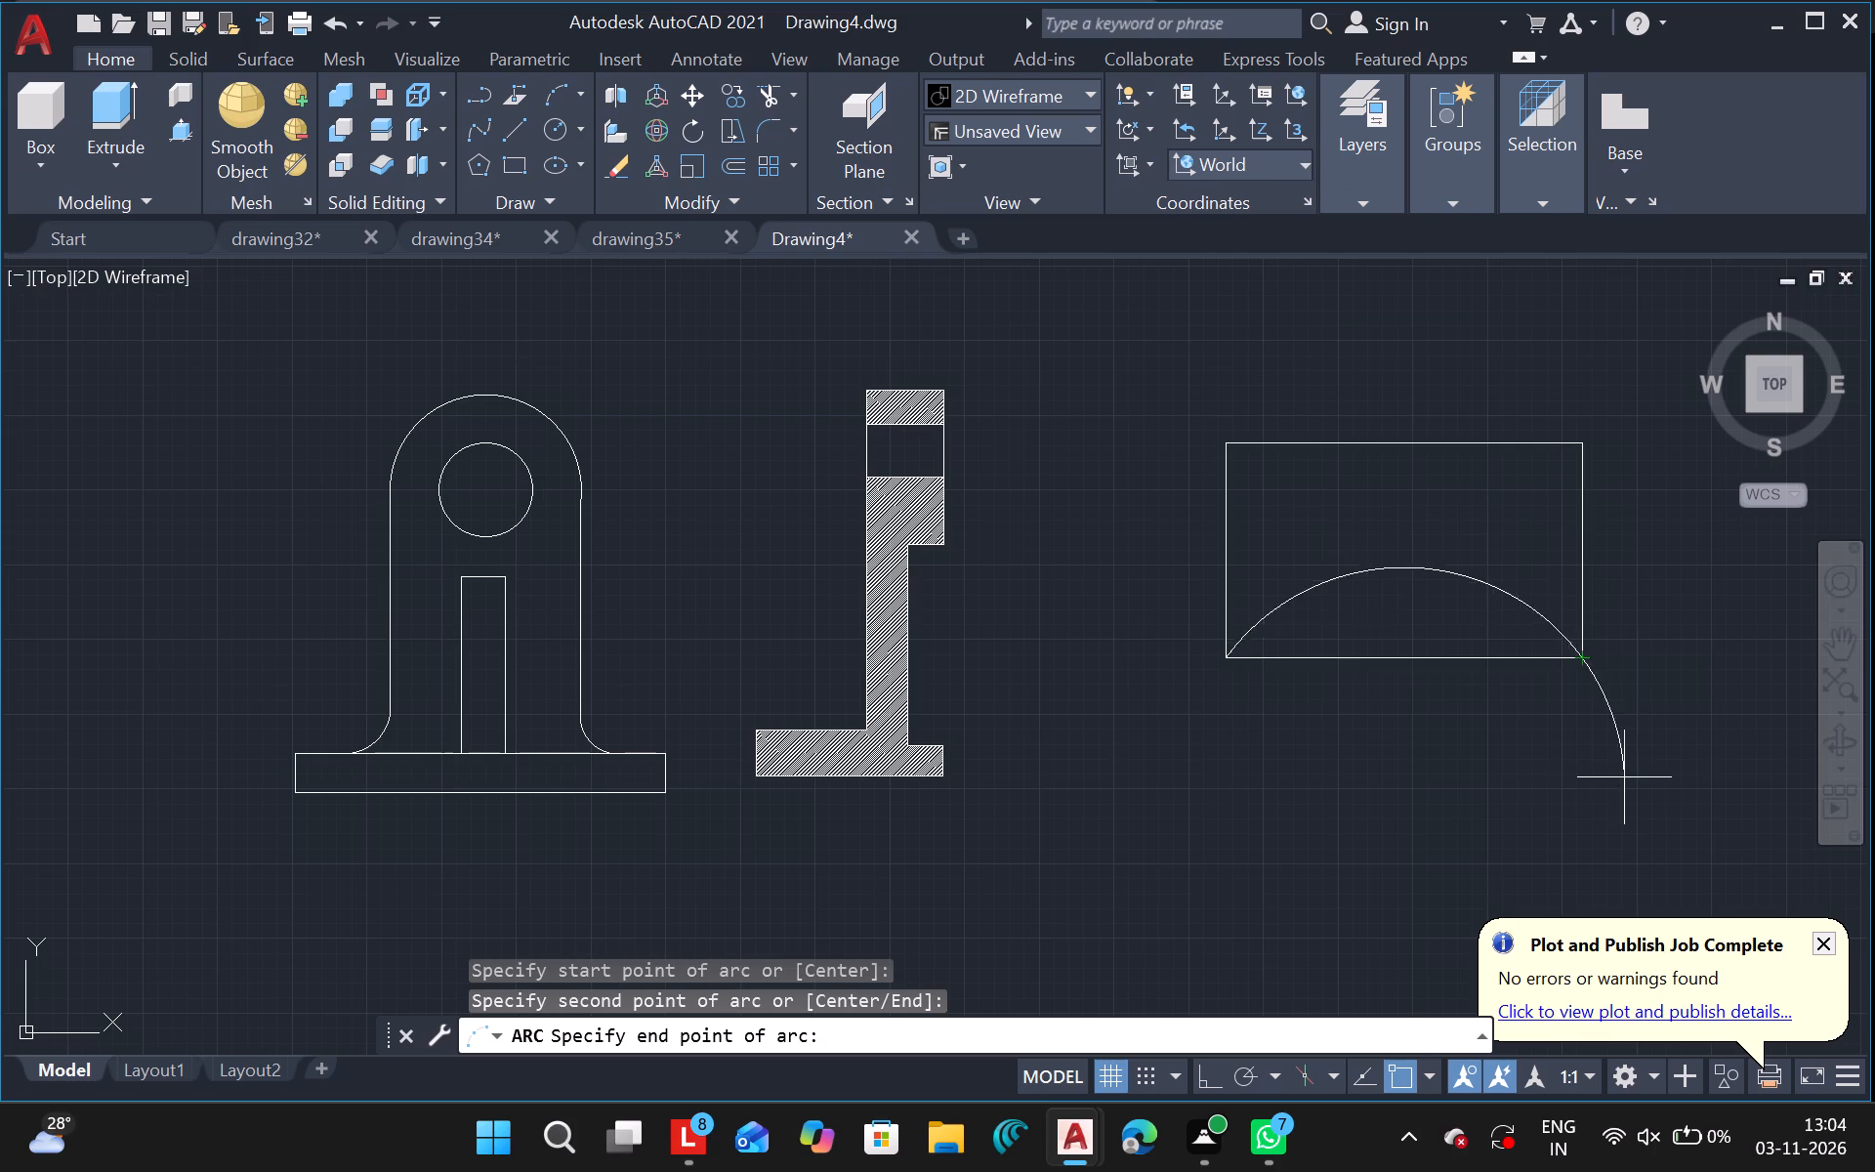
{"action": "left_click", "coordinate": [1664, 596]}
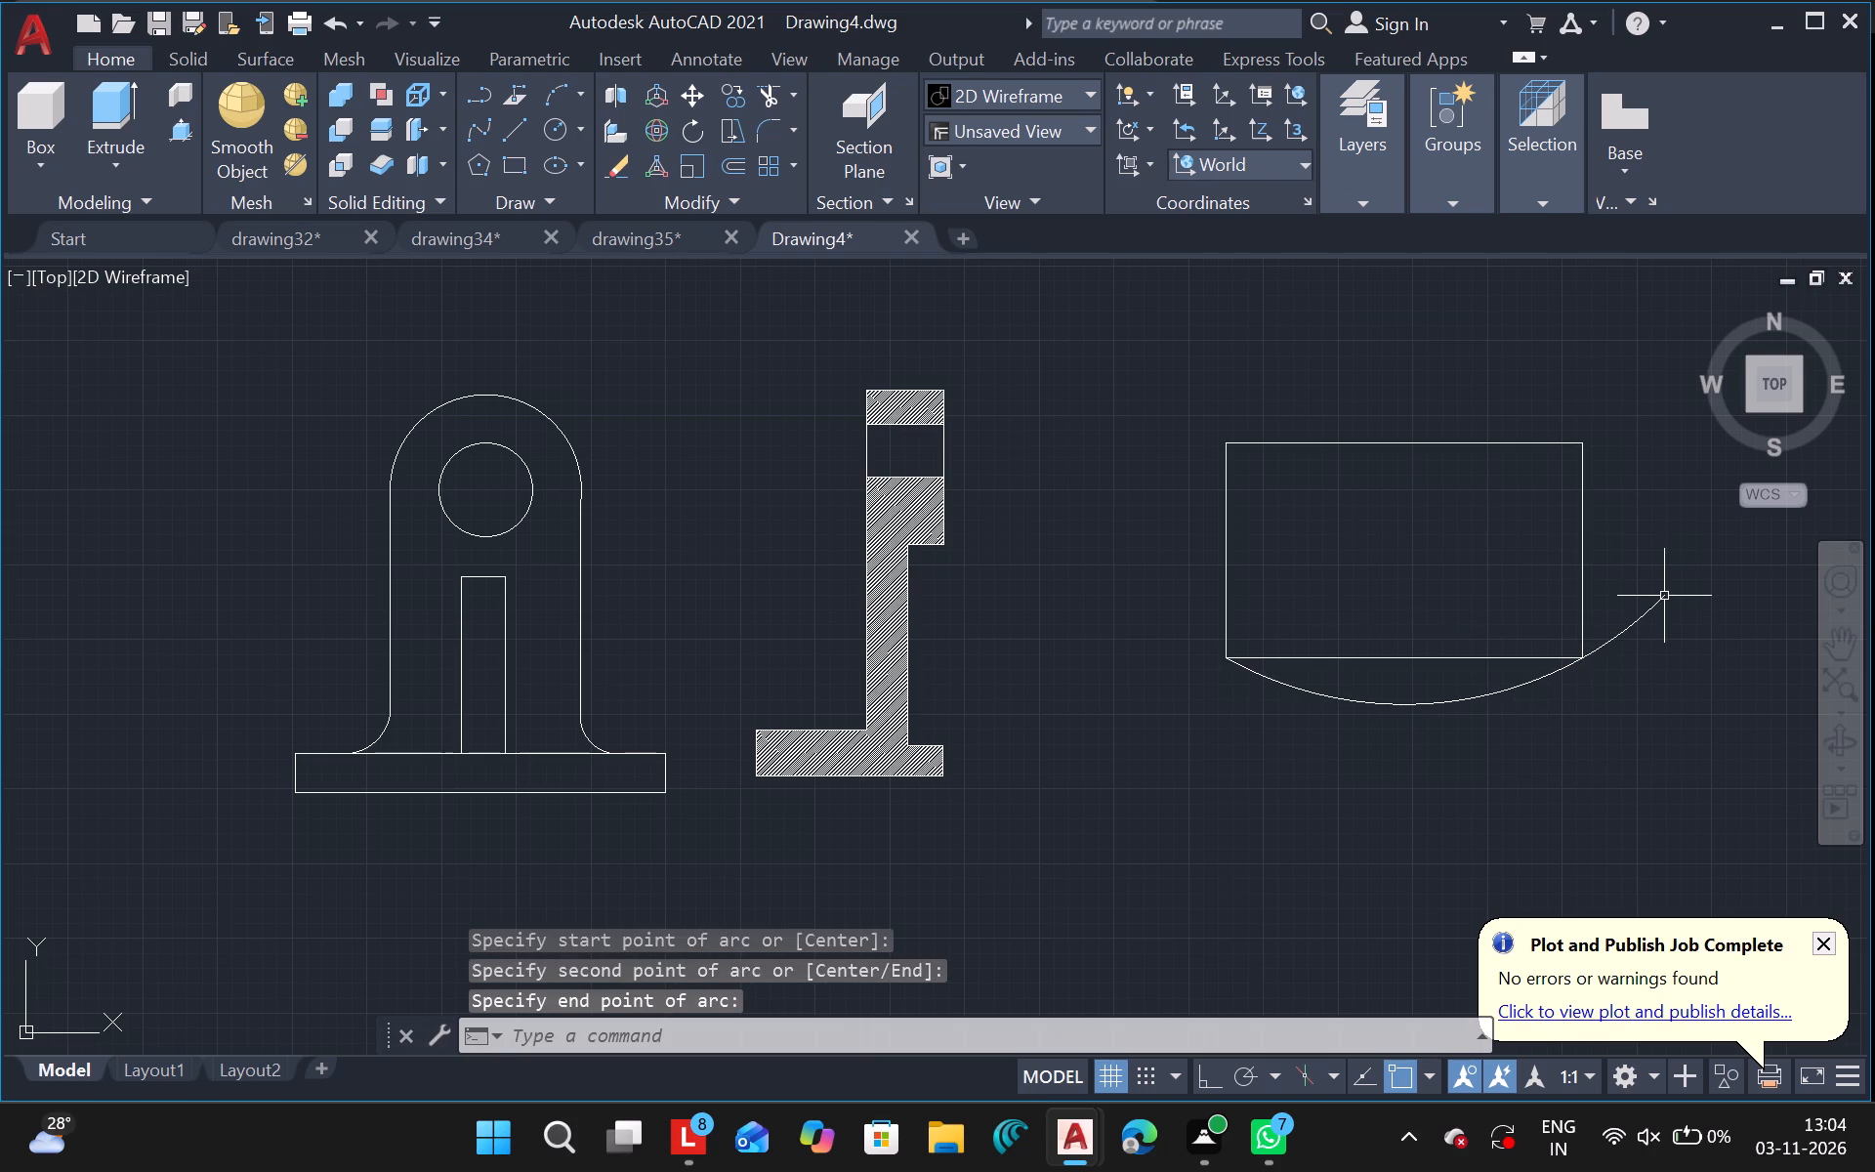
Trim away the rectangle's straight bottom edge and the arc overshoot beyond its lower-right corner.
{"action": "type", "text": "tr"}
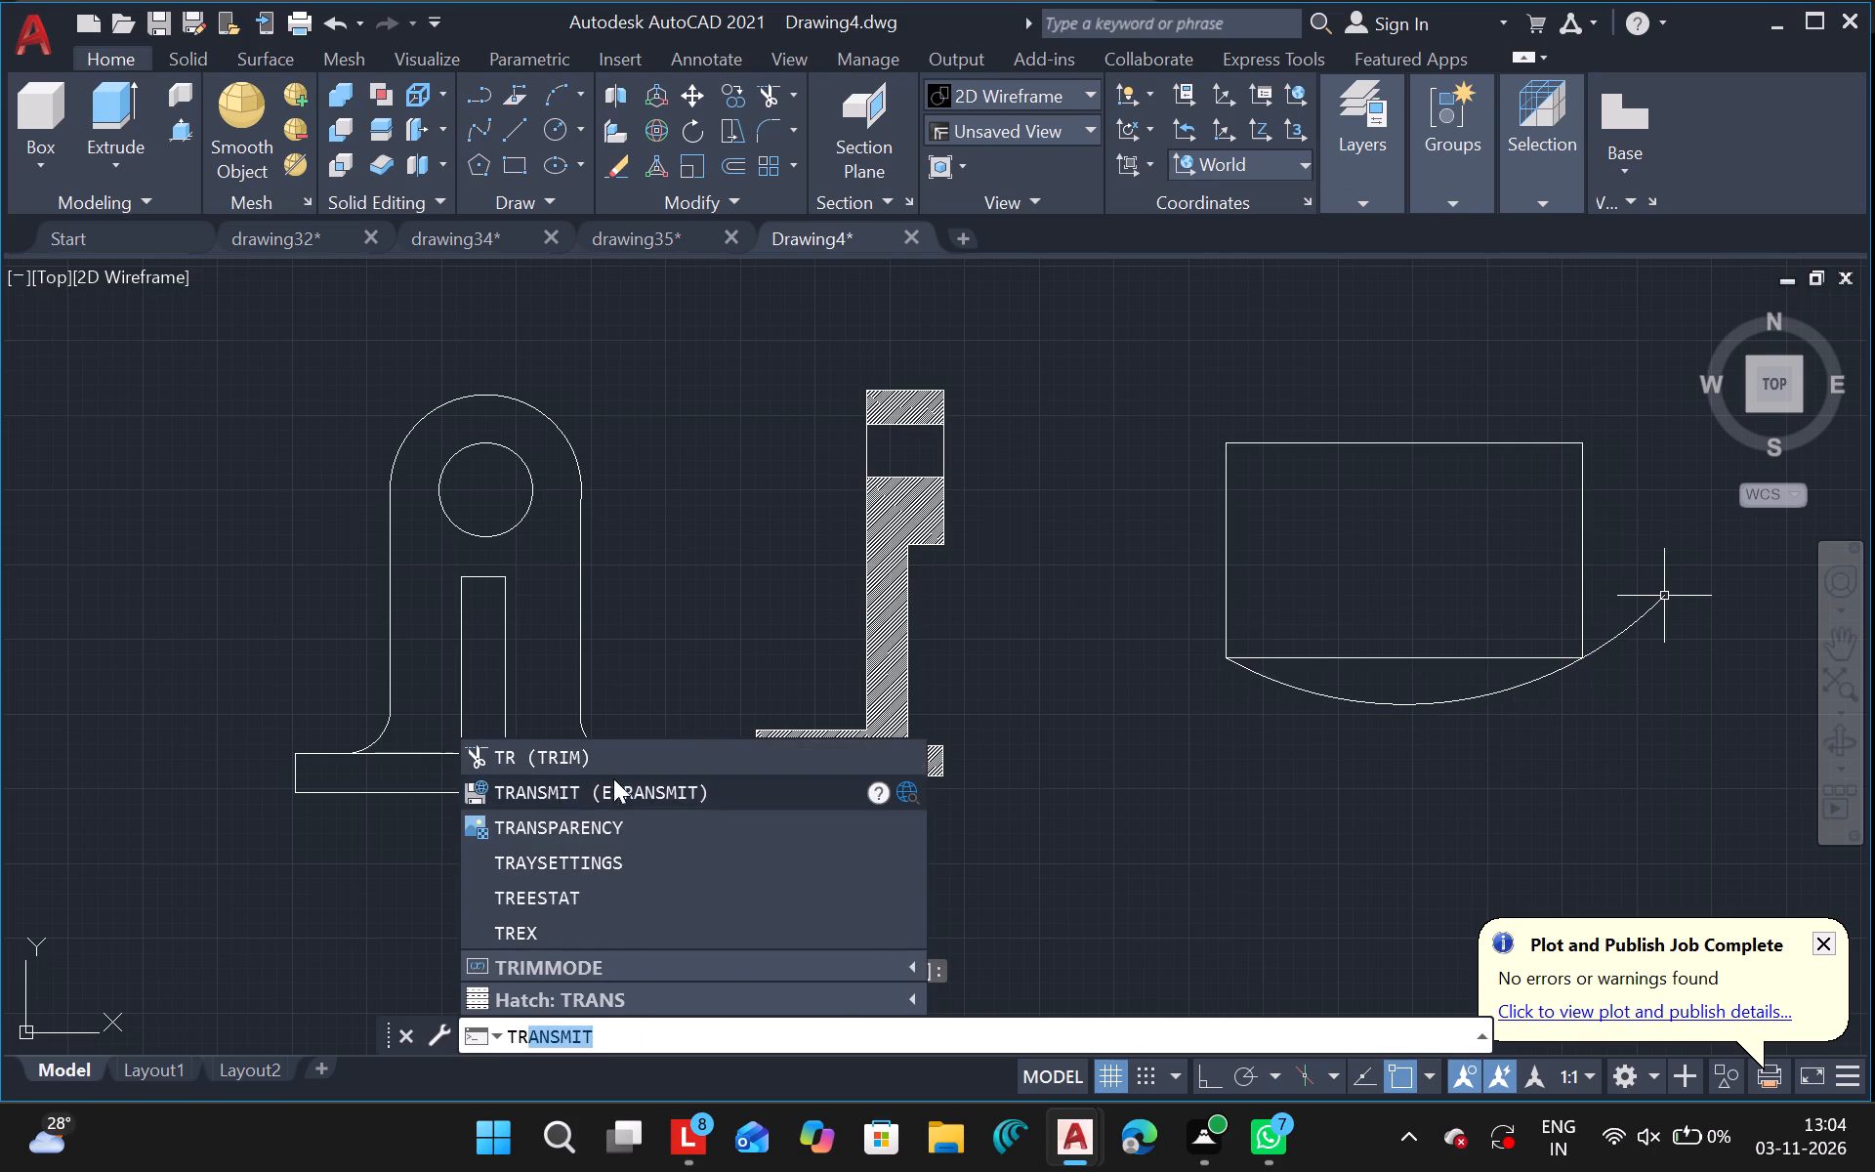
{"action": "left_click", "coordinate": [604, 763]}
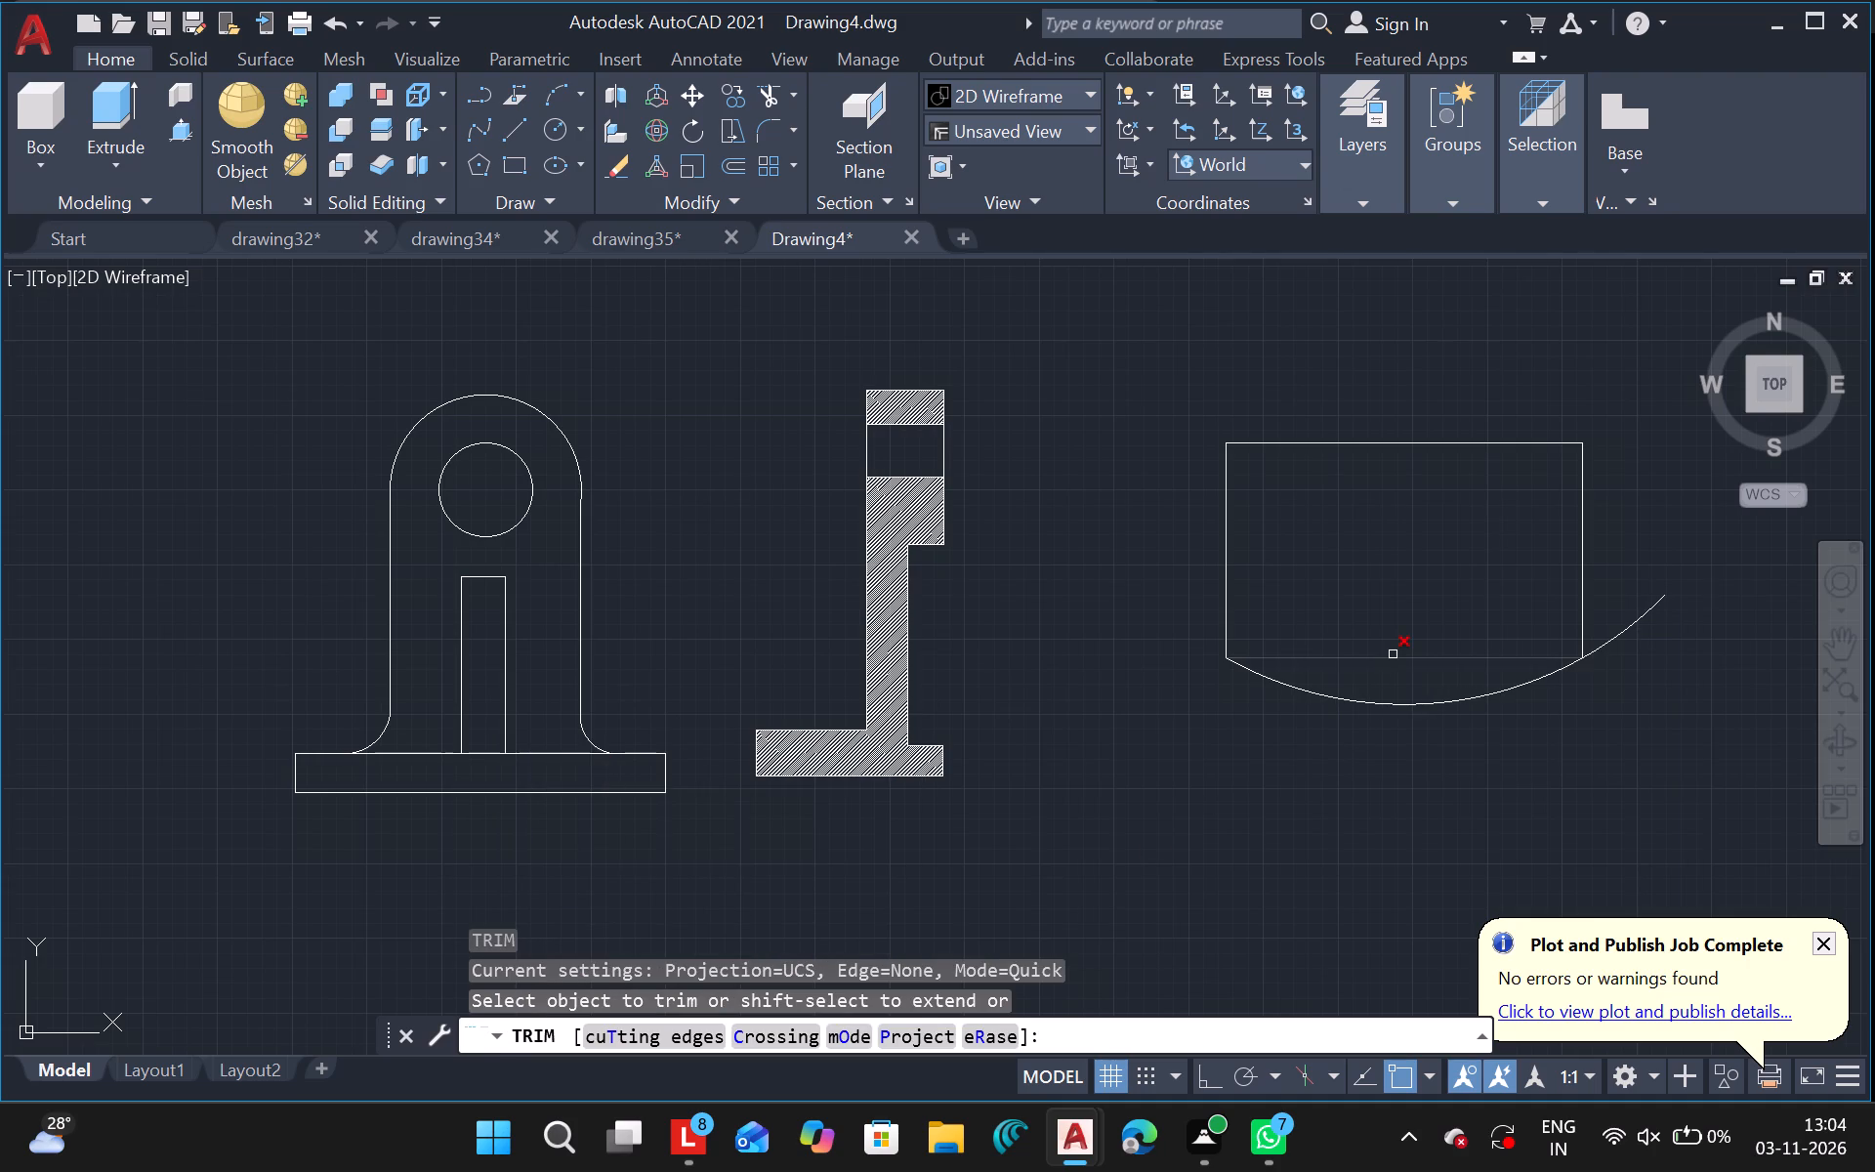
{"action": "left_click", "coordinate": [1394, 654]}
{"action": "left_click", "coordinate": [1608, 645]}
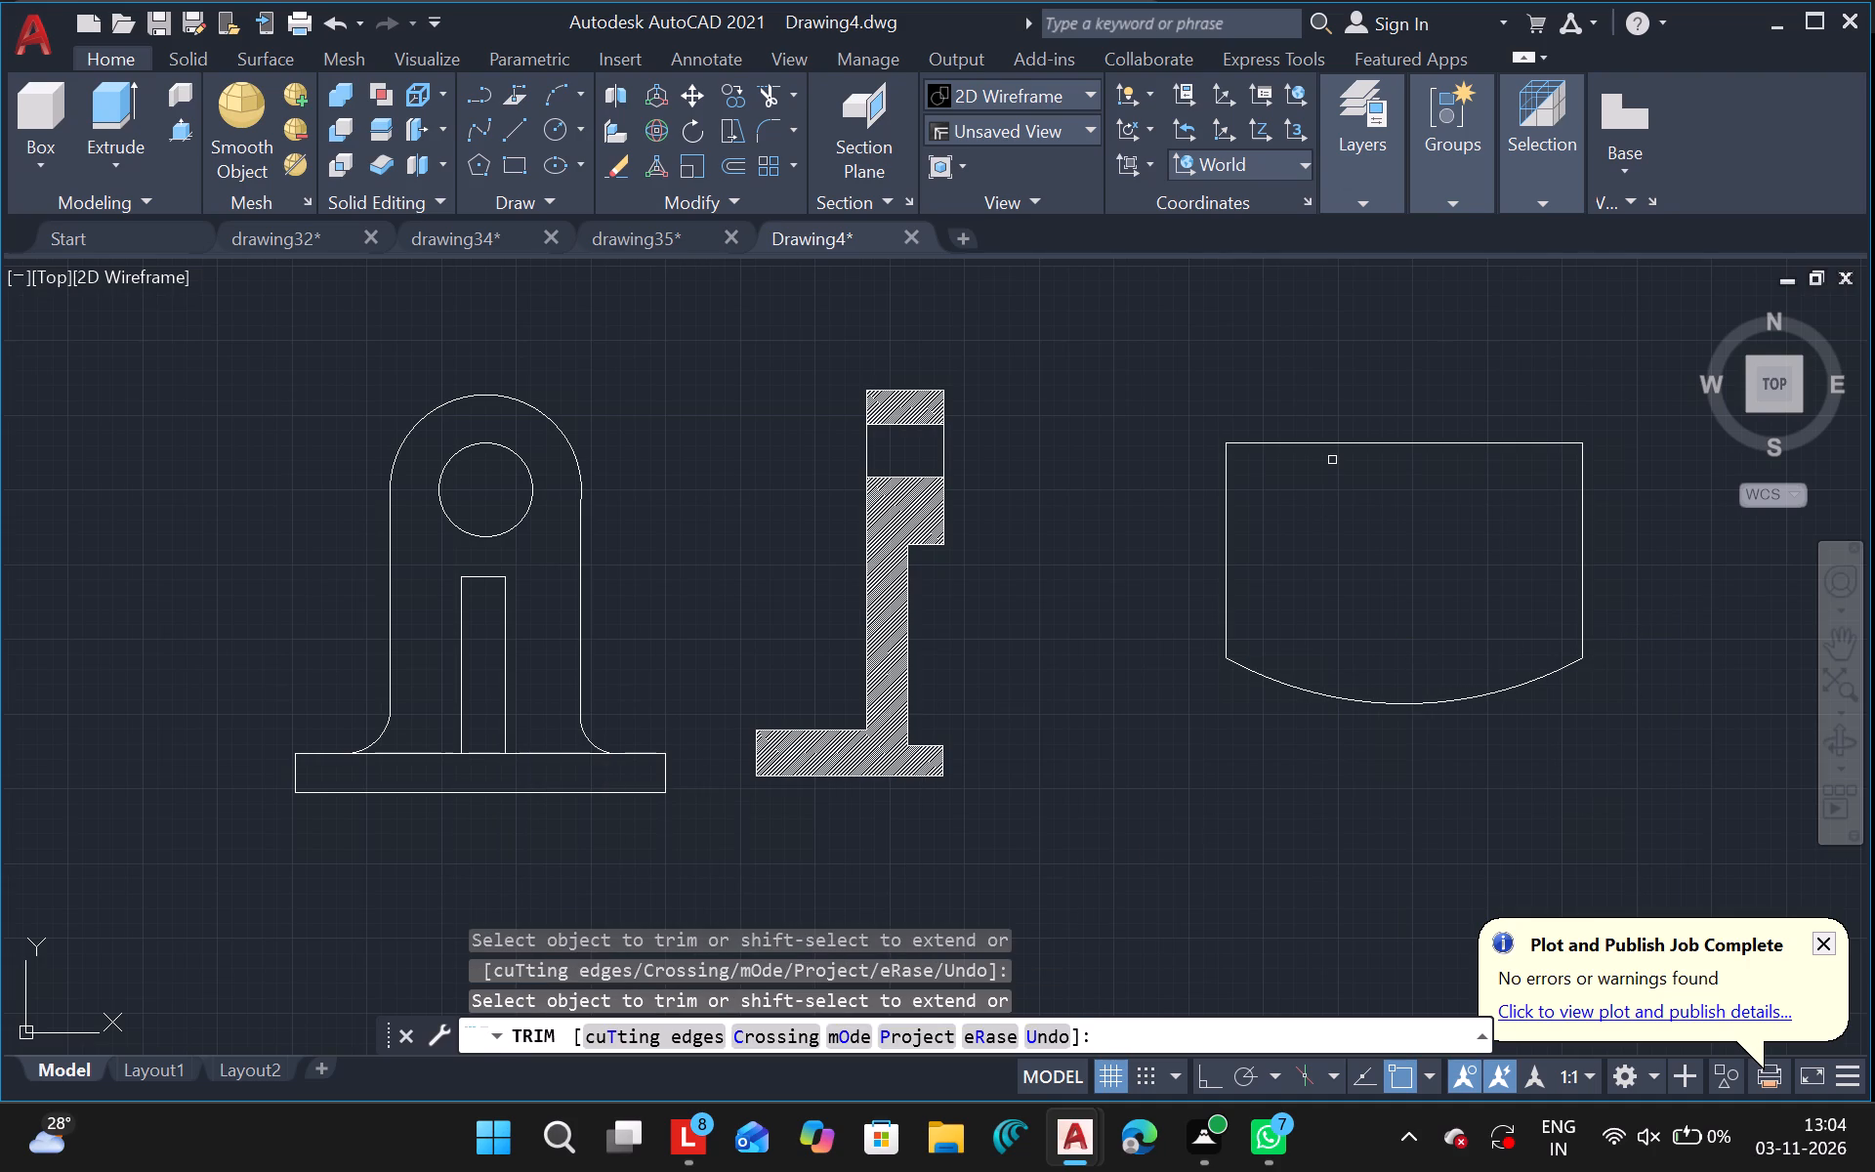
{"action": "left_click", "coordinate": [1282, 448]}
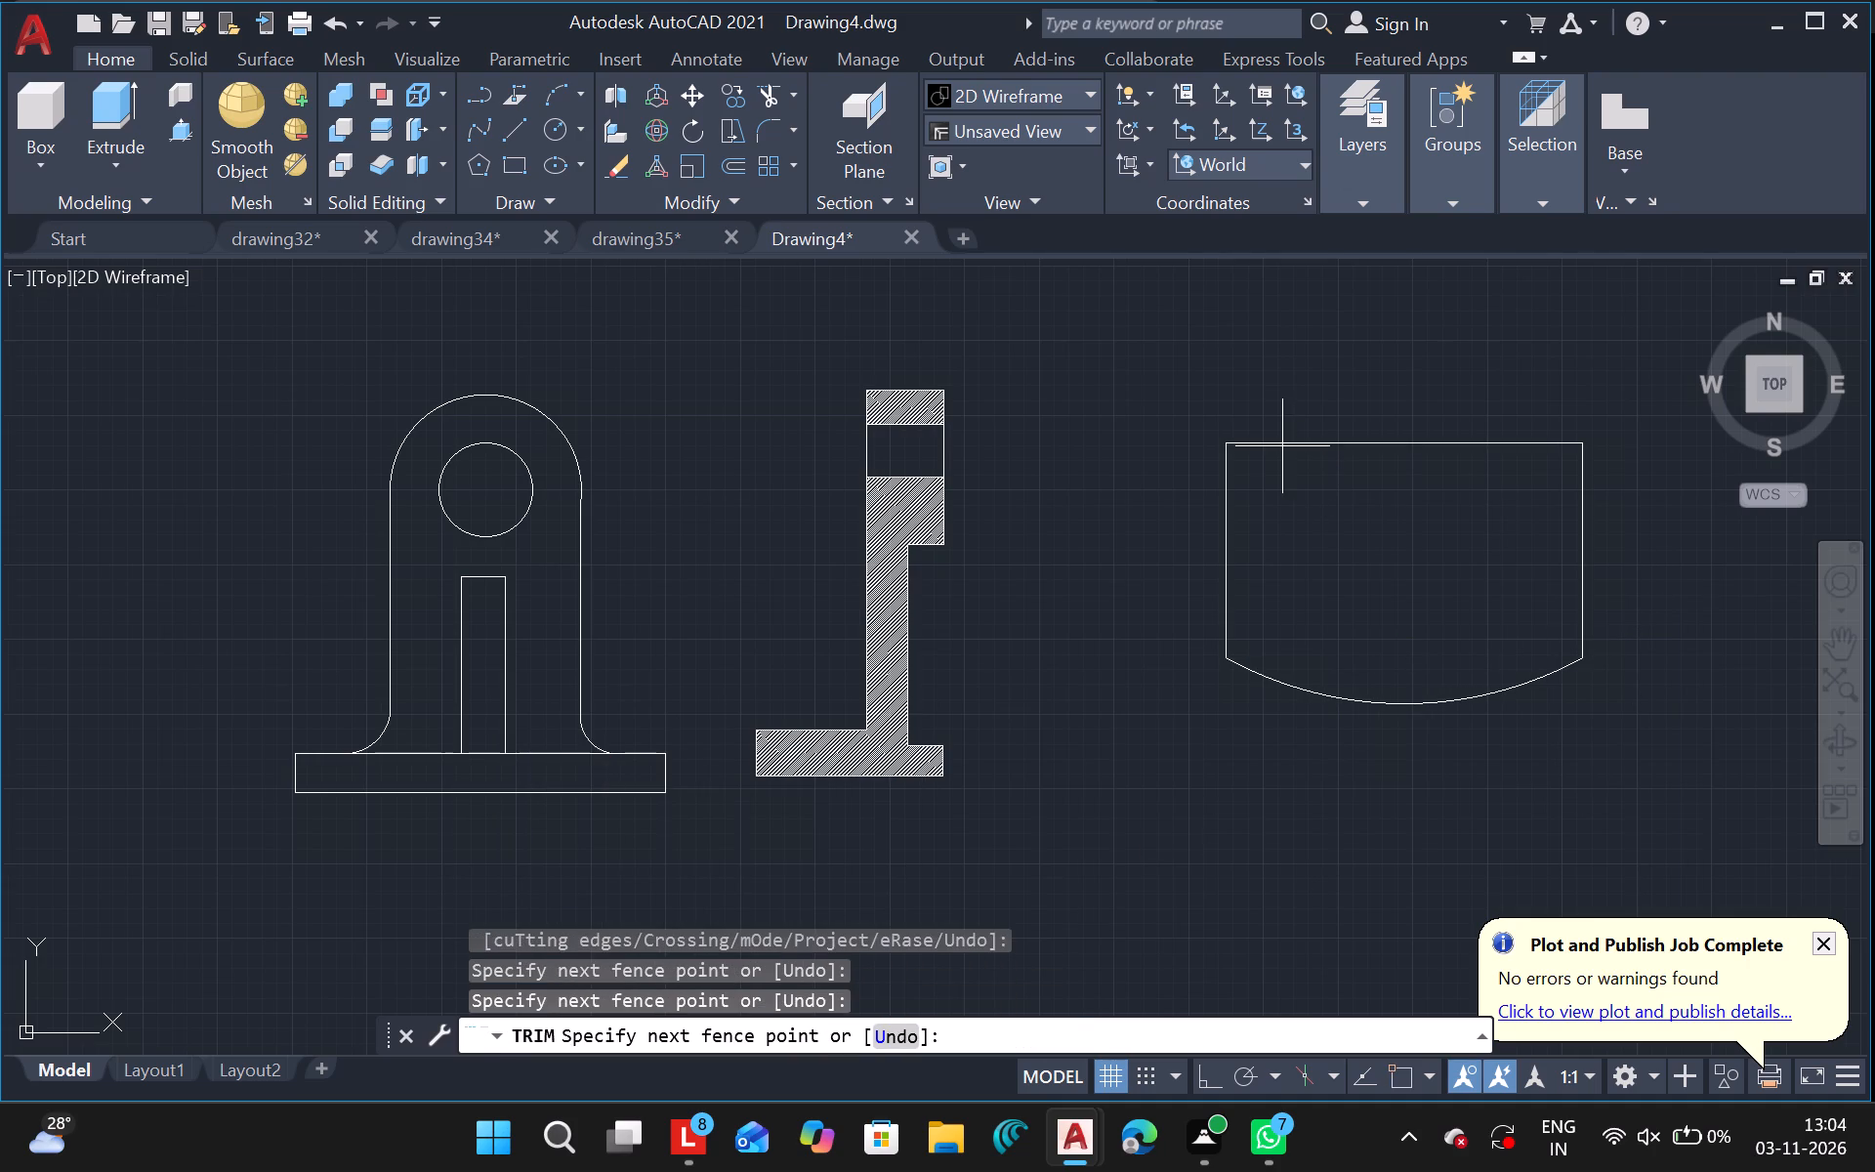
{"action": "key", "text": "Escape"}
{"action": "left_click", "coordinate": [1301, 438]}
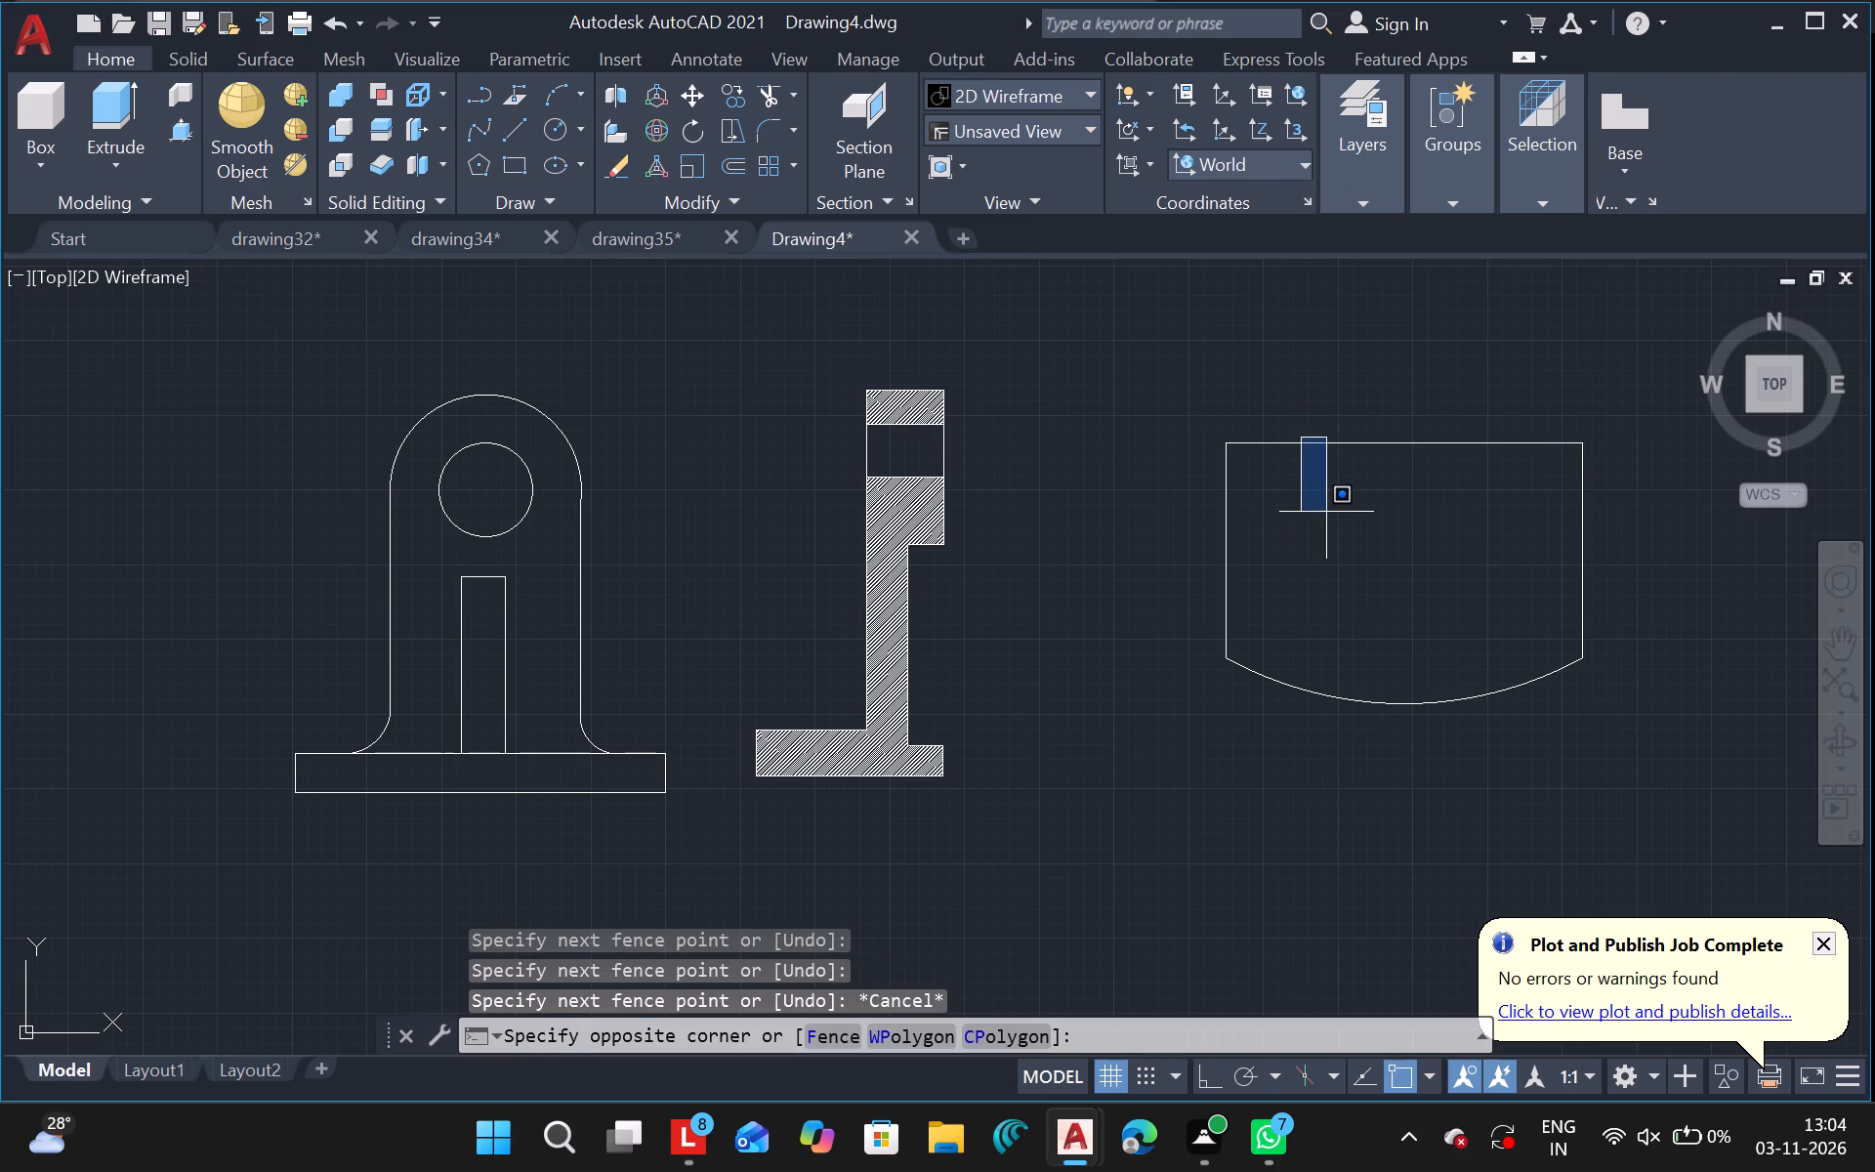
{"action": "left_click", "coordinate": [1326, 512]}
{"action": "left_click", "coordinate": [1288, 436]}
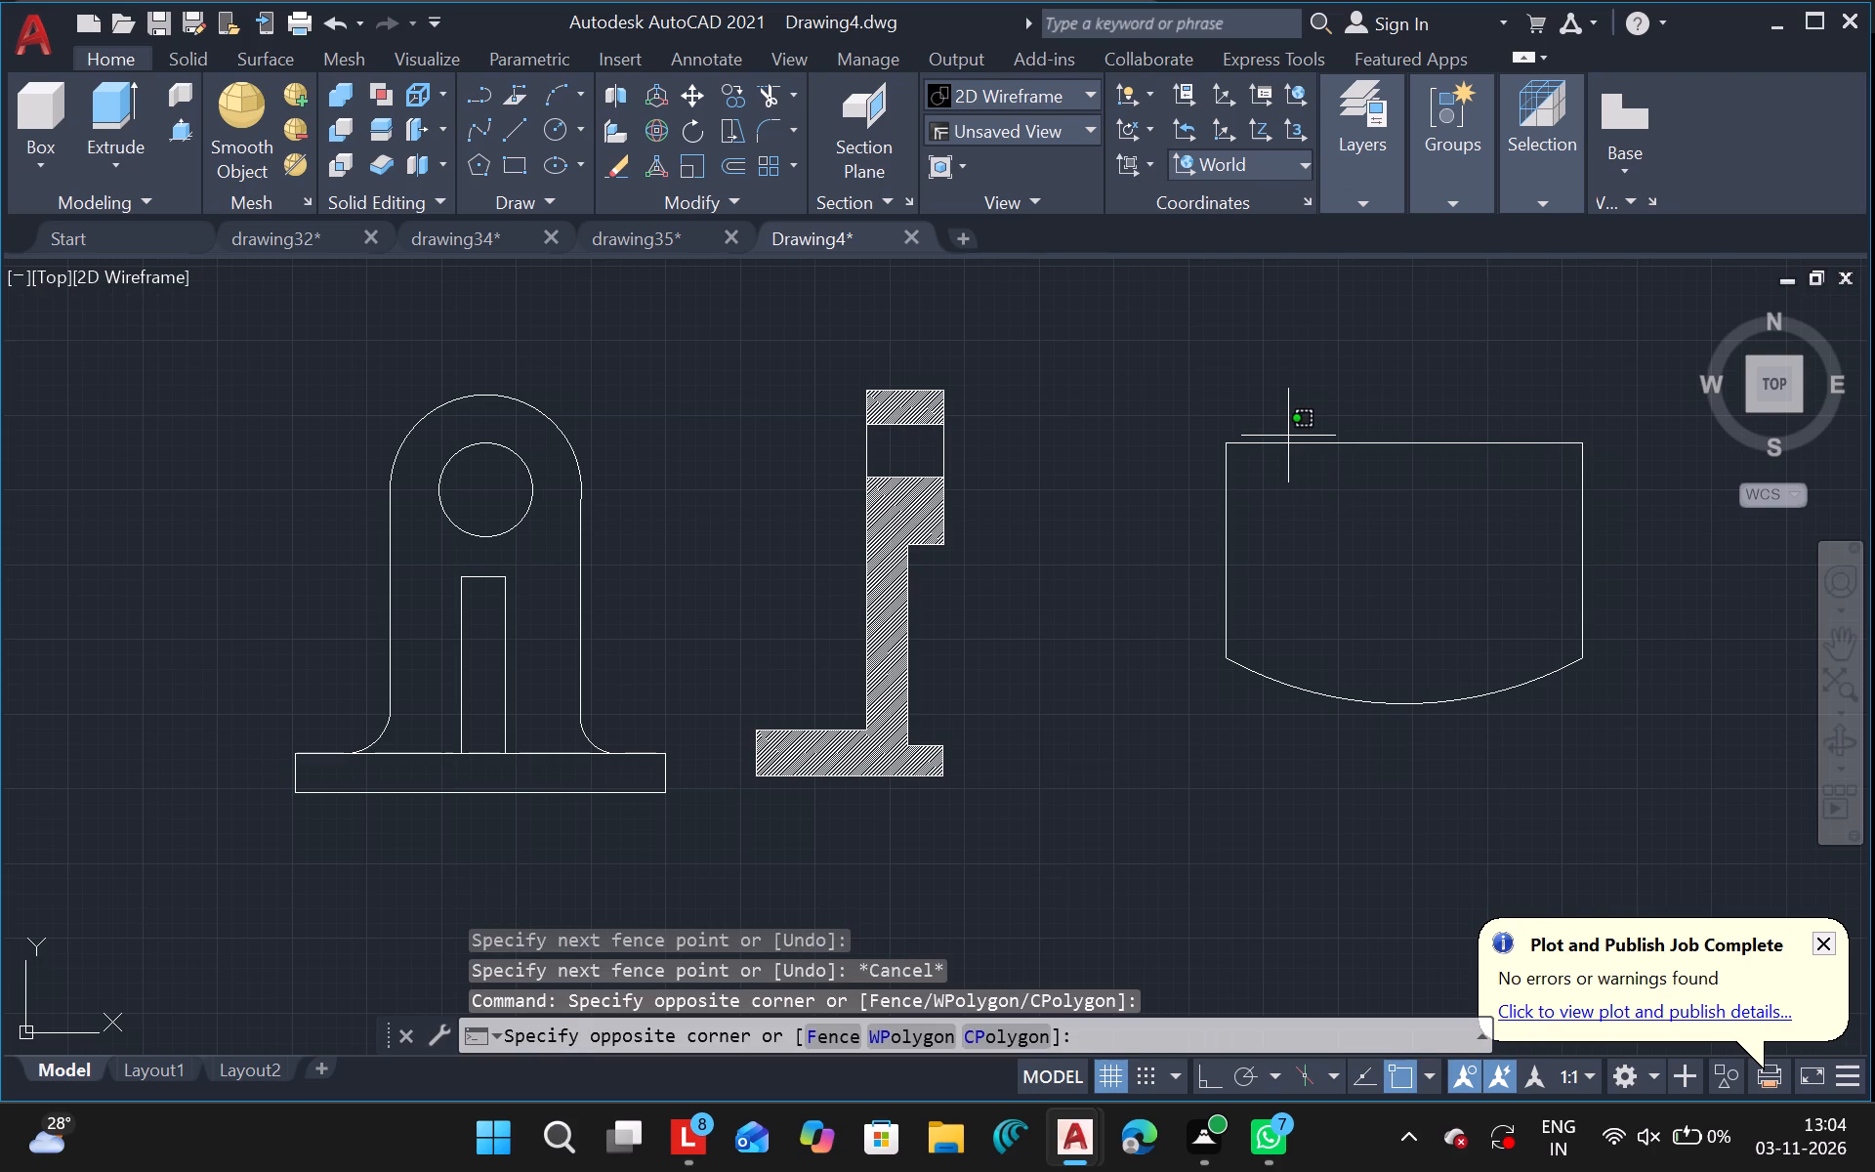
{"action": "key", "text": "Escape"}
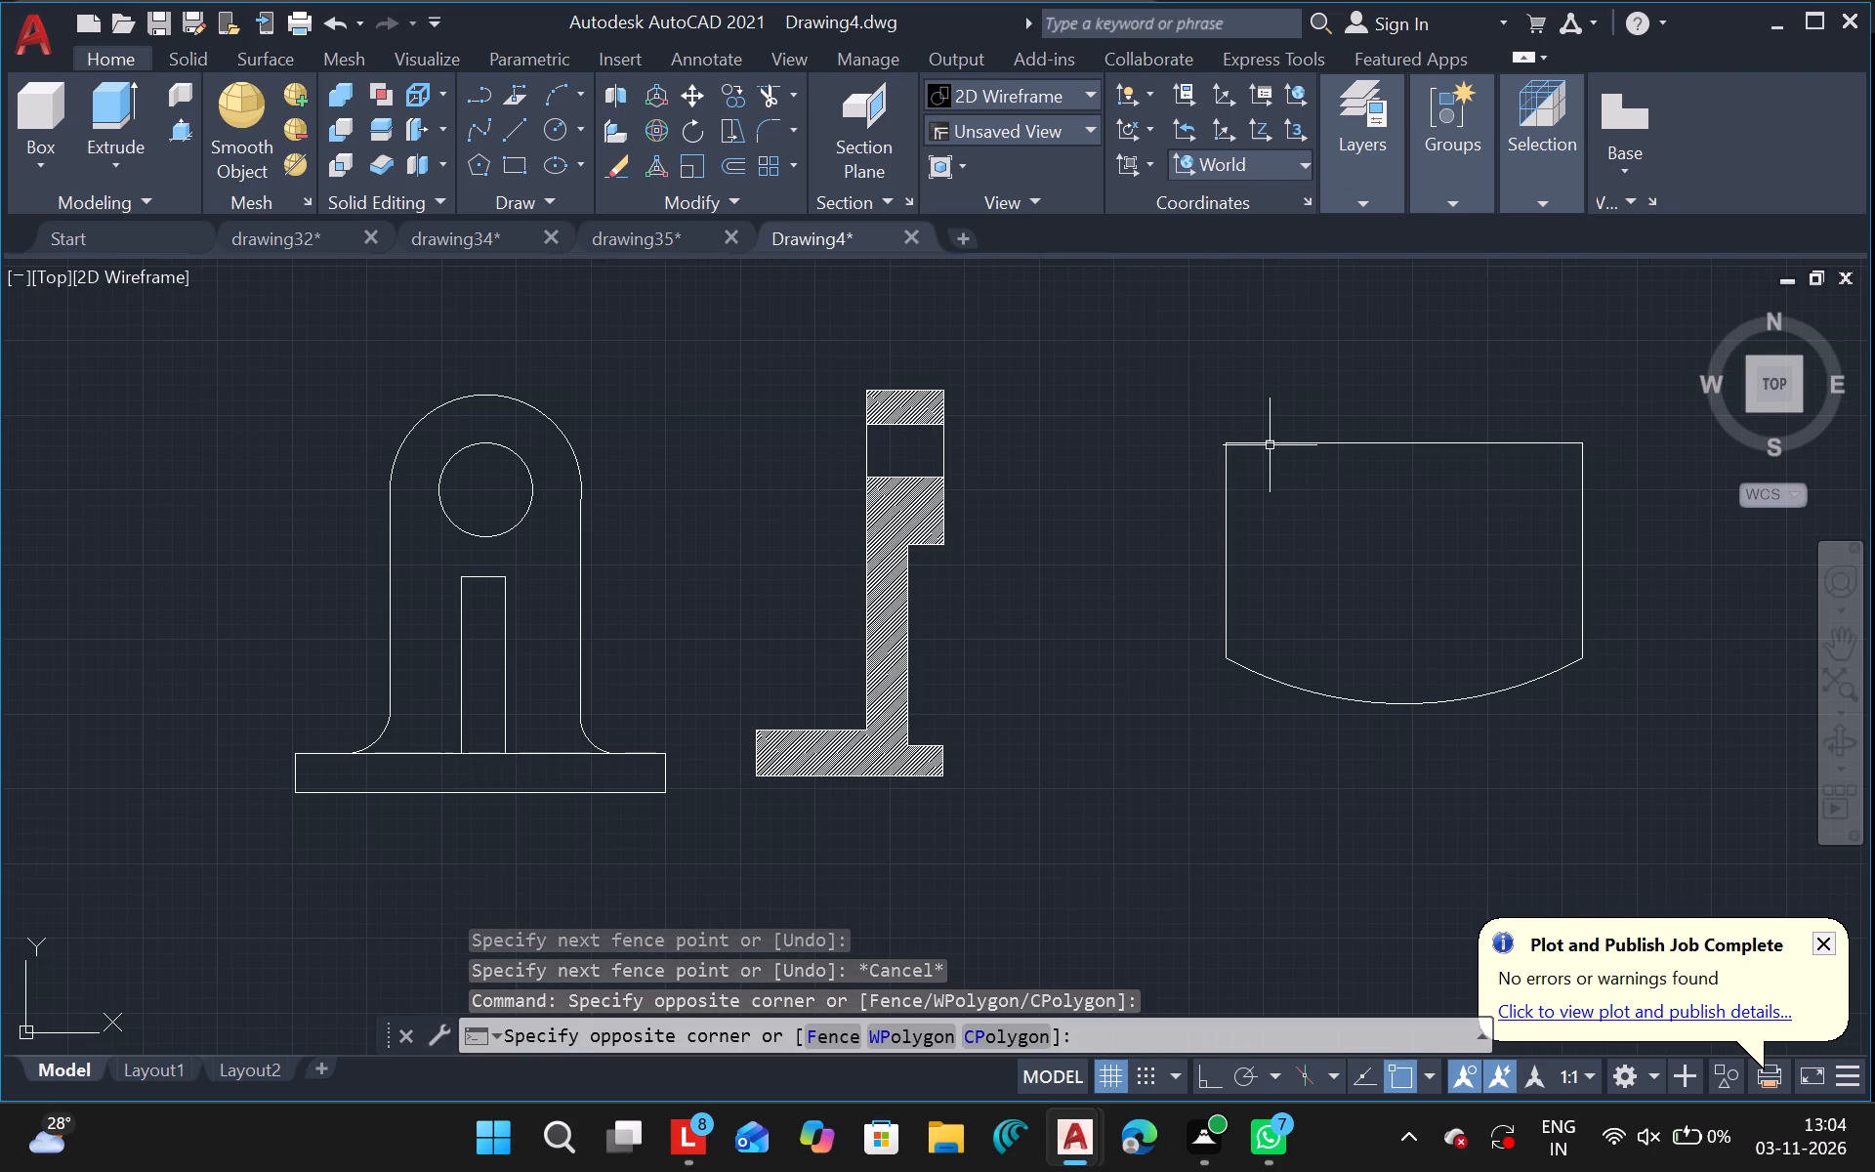
Trim away the straight top edge of the arc-bottomed outline.
{"action": "type", "text": "tr"}
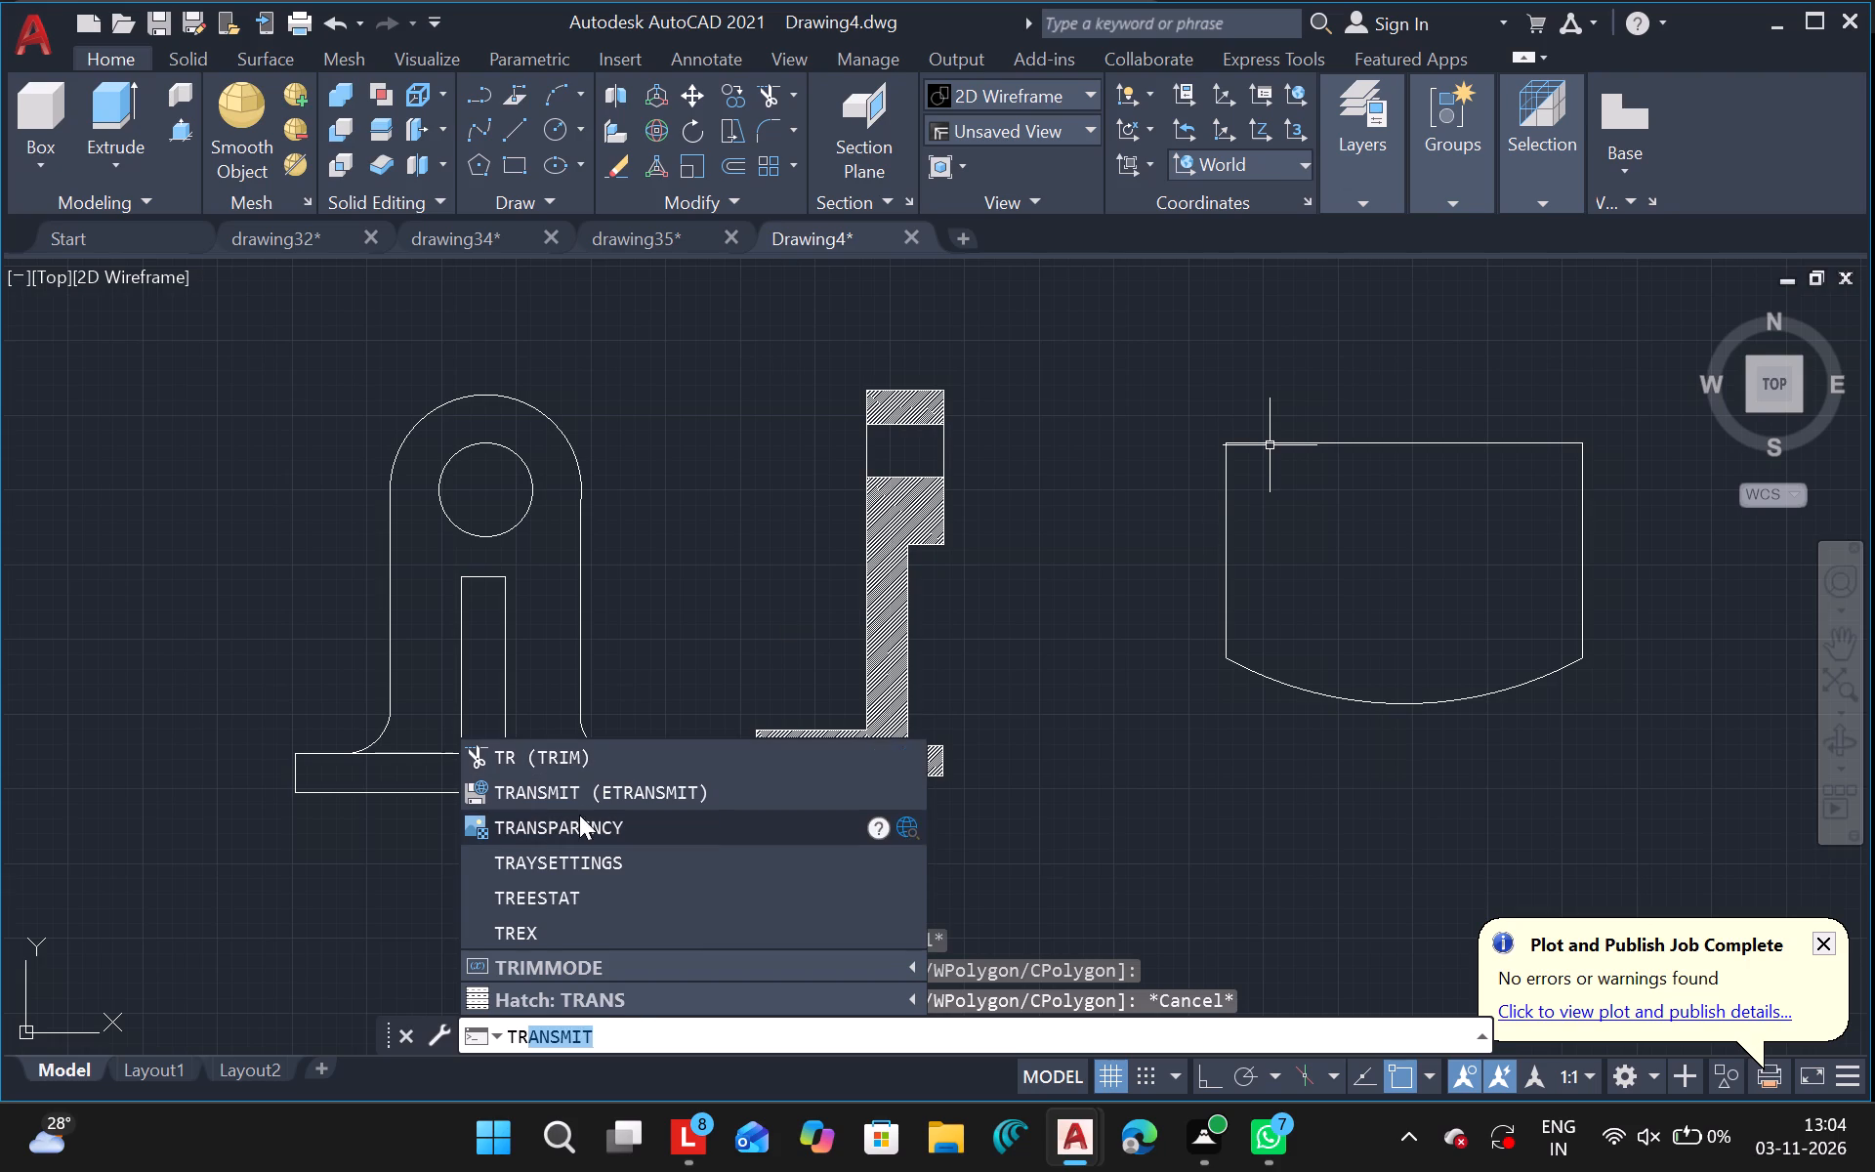
{"action": "left_click", "coordinate": [551, 763]}
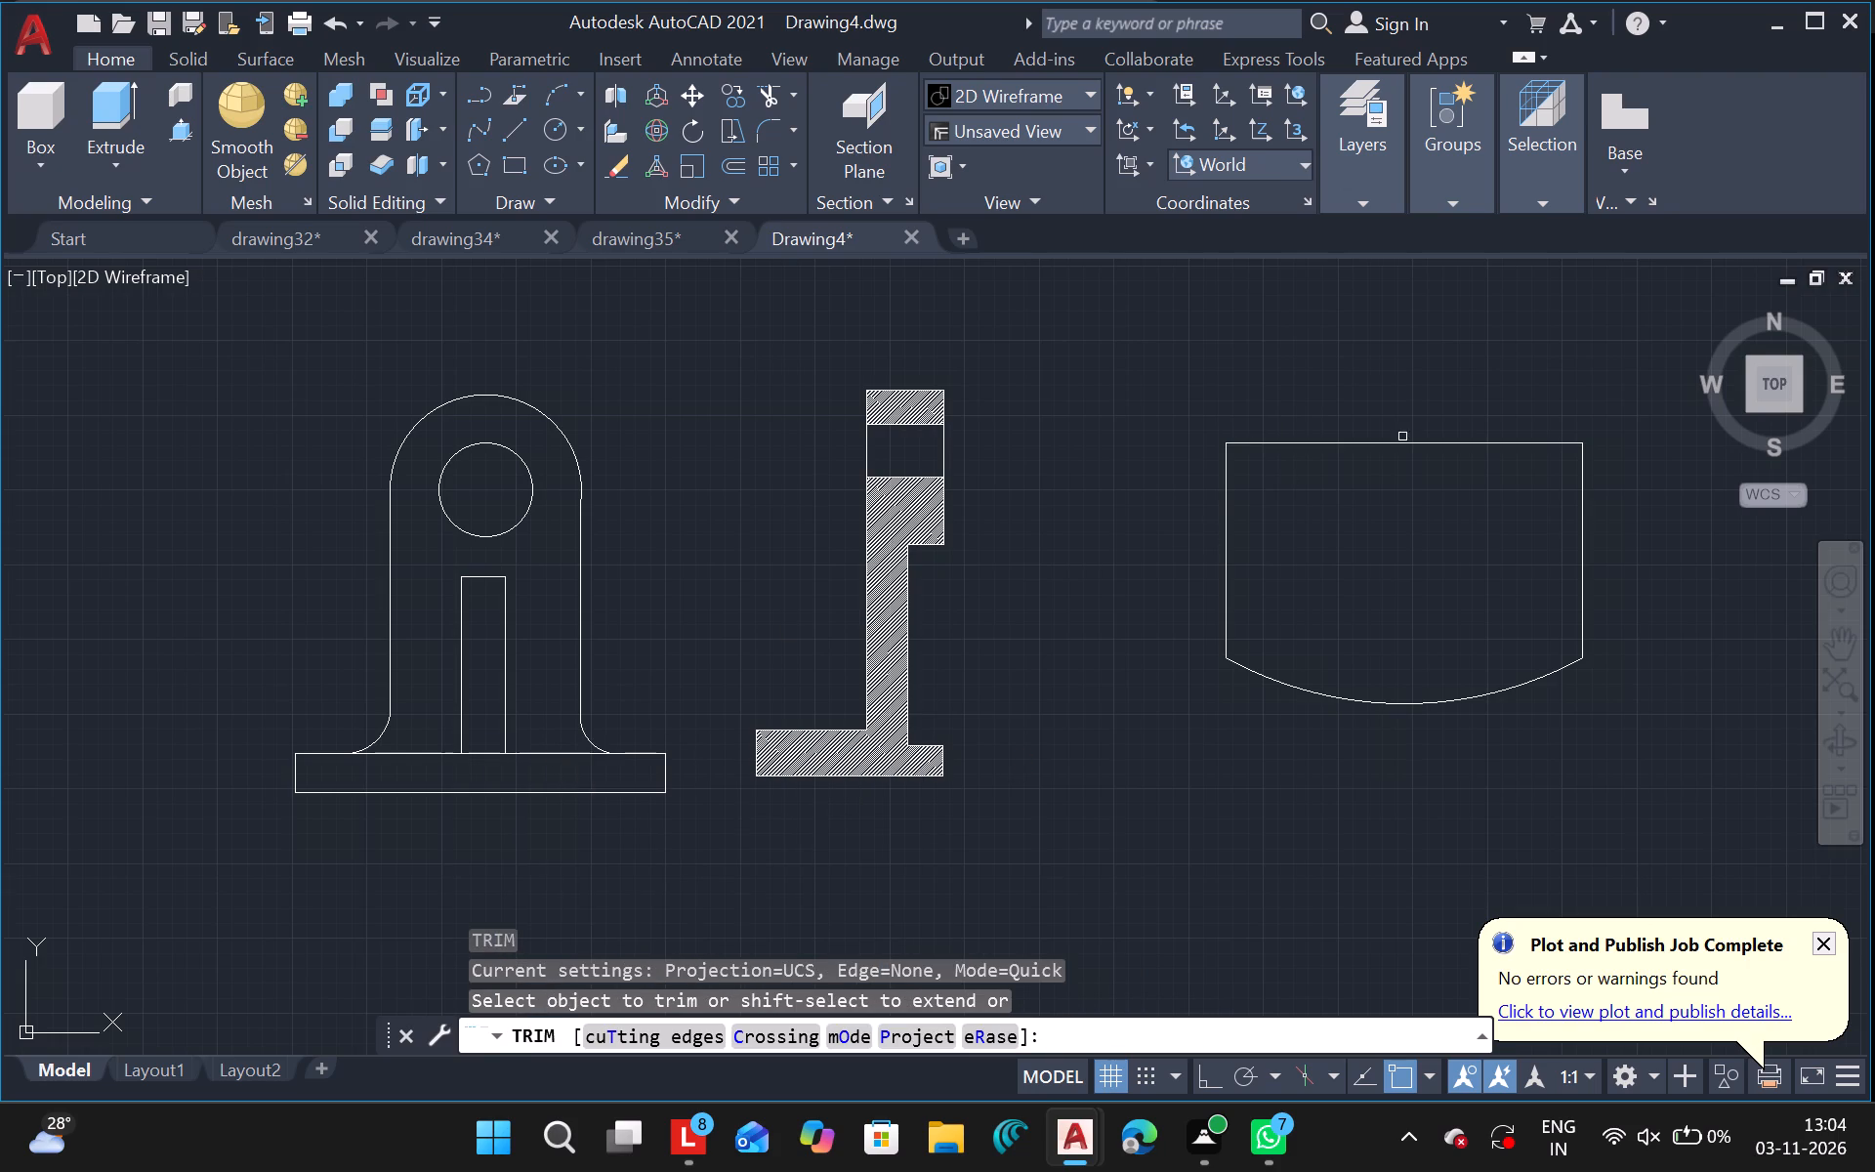
{"action": "left_click", "coordinate": [1349, 441]}
{"action": "key", "text": "Escape"}
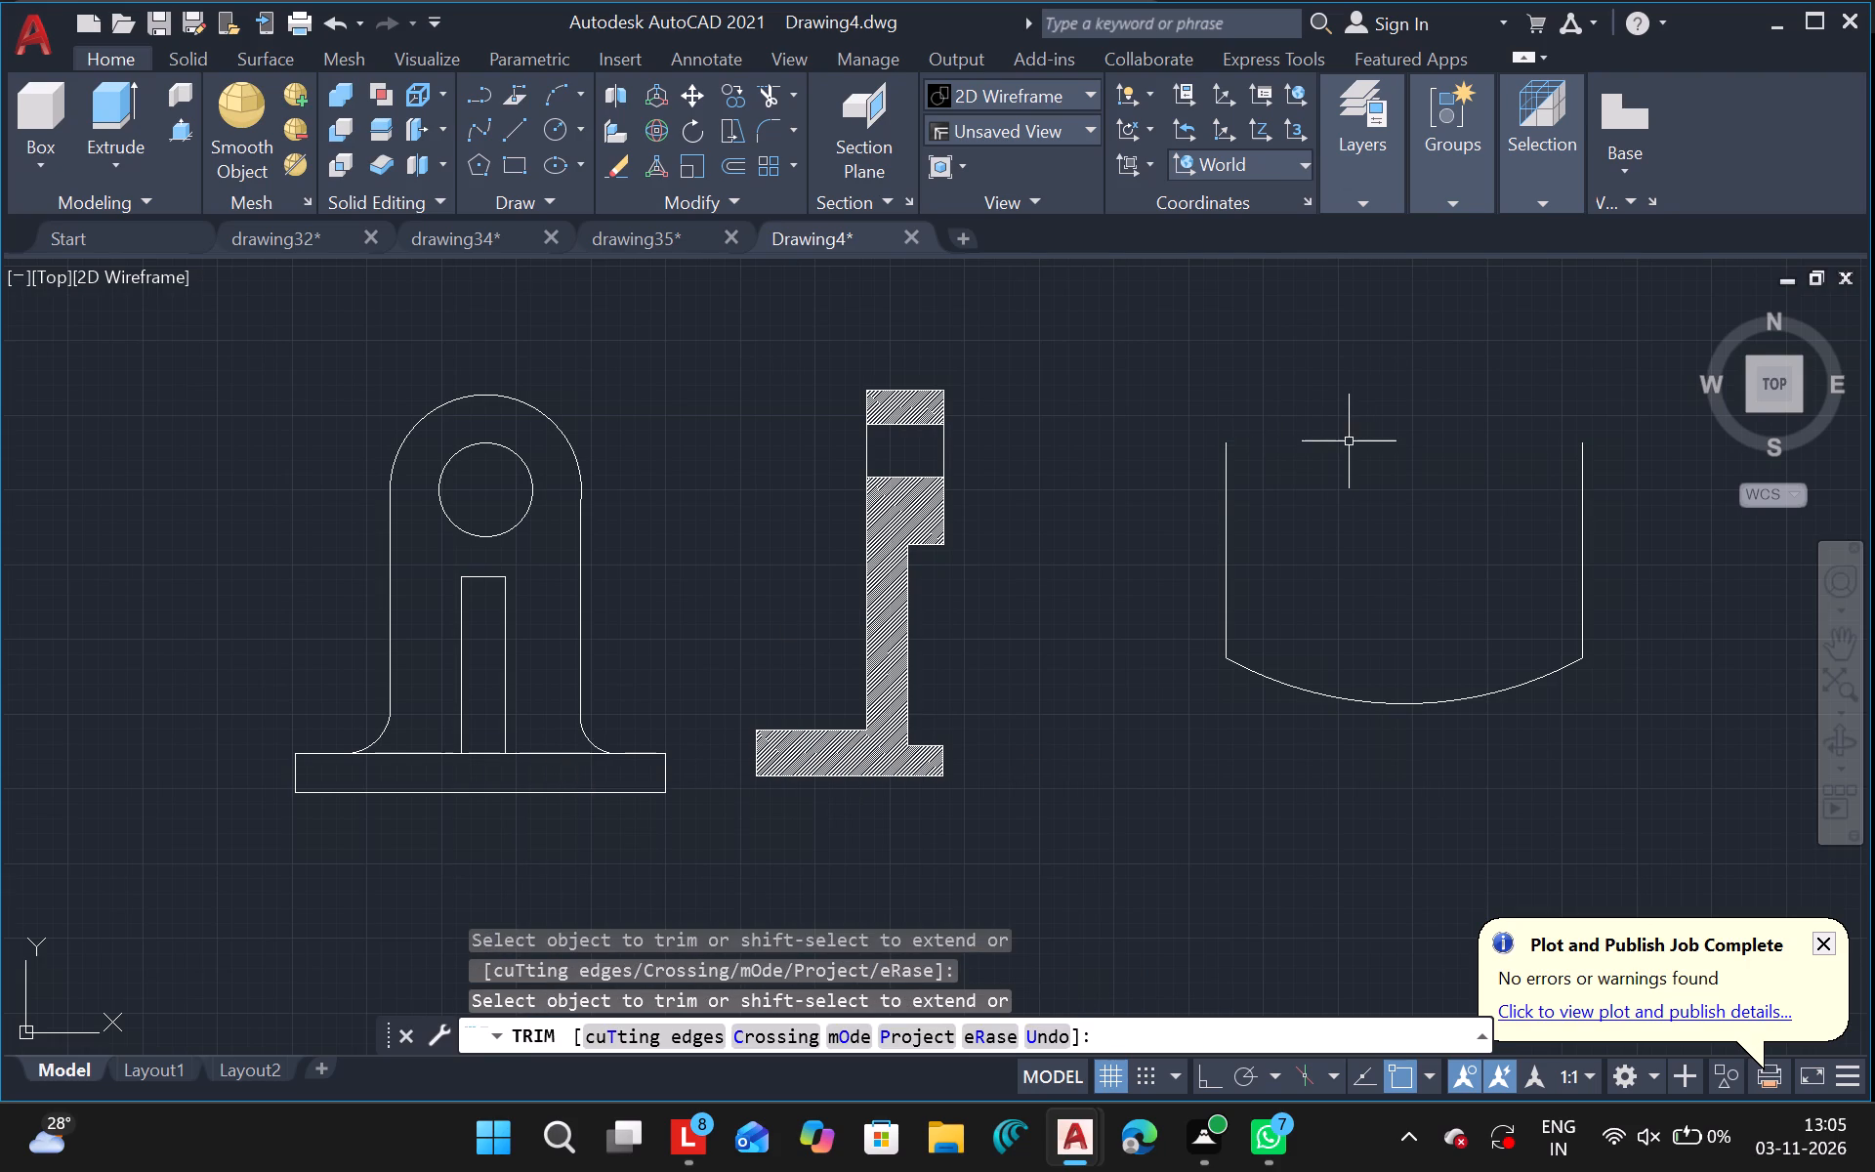
Draw a horizontal line across both side edges of the outline, slightly below their open upper ends and overshooting each side.
{"action": "left_click", "coordinate": [511, 124]}
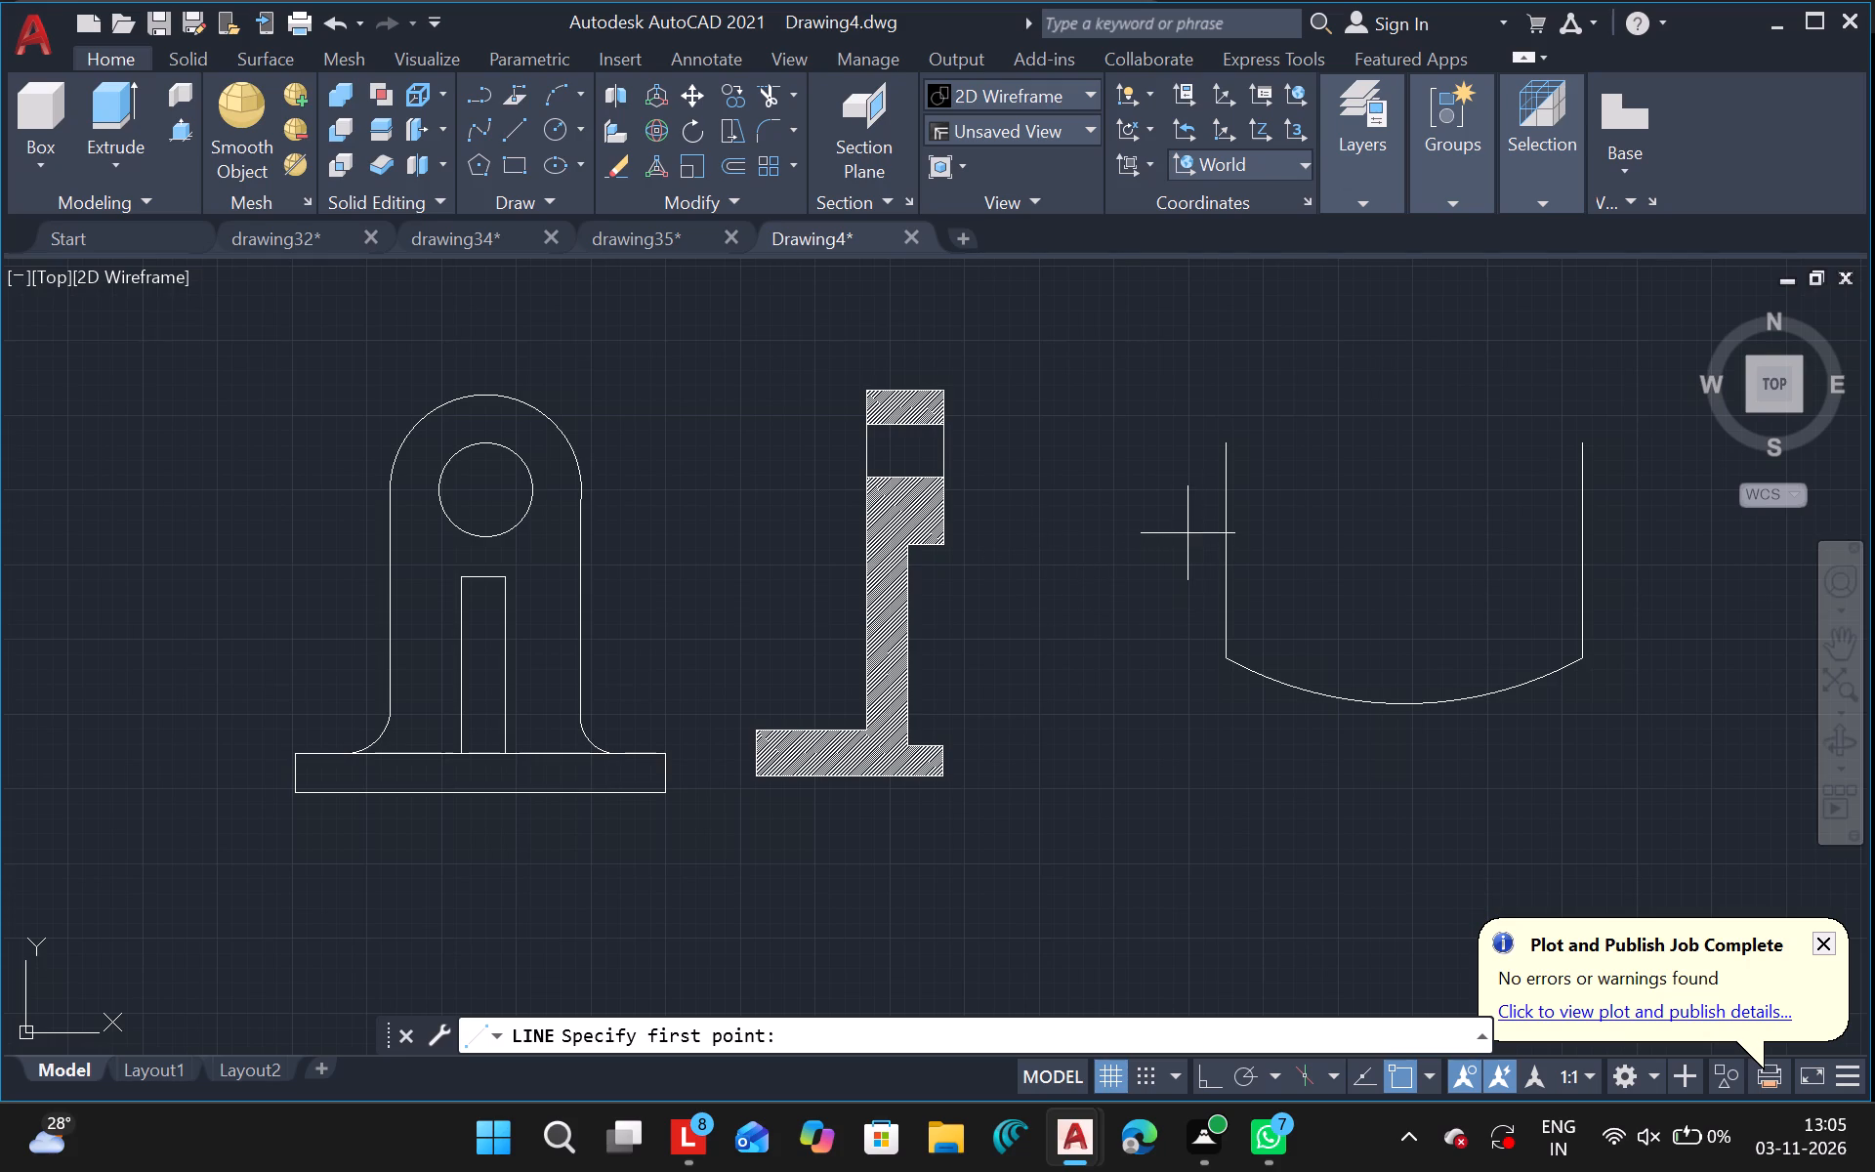
{"action": "left_click_drag", "start_coordinate": [1204, 509], "coordinate": [1613, 464]}
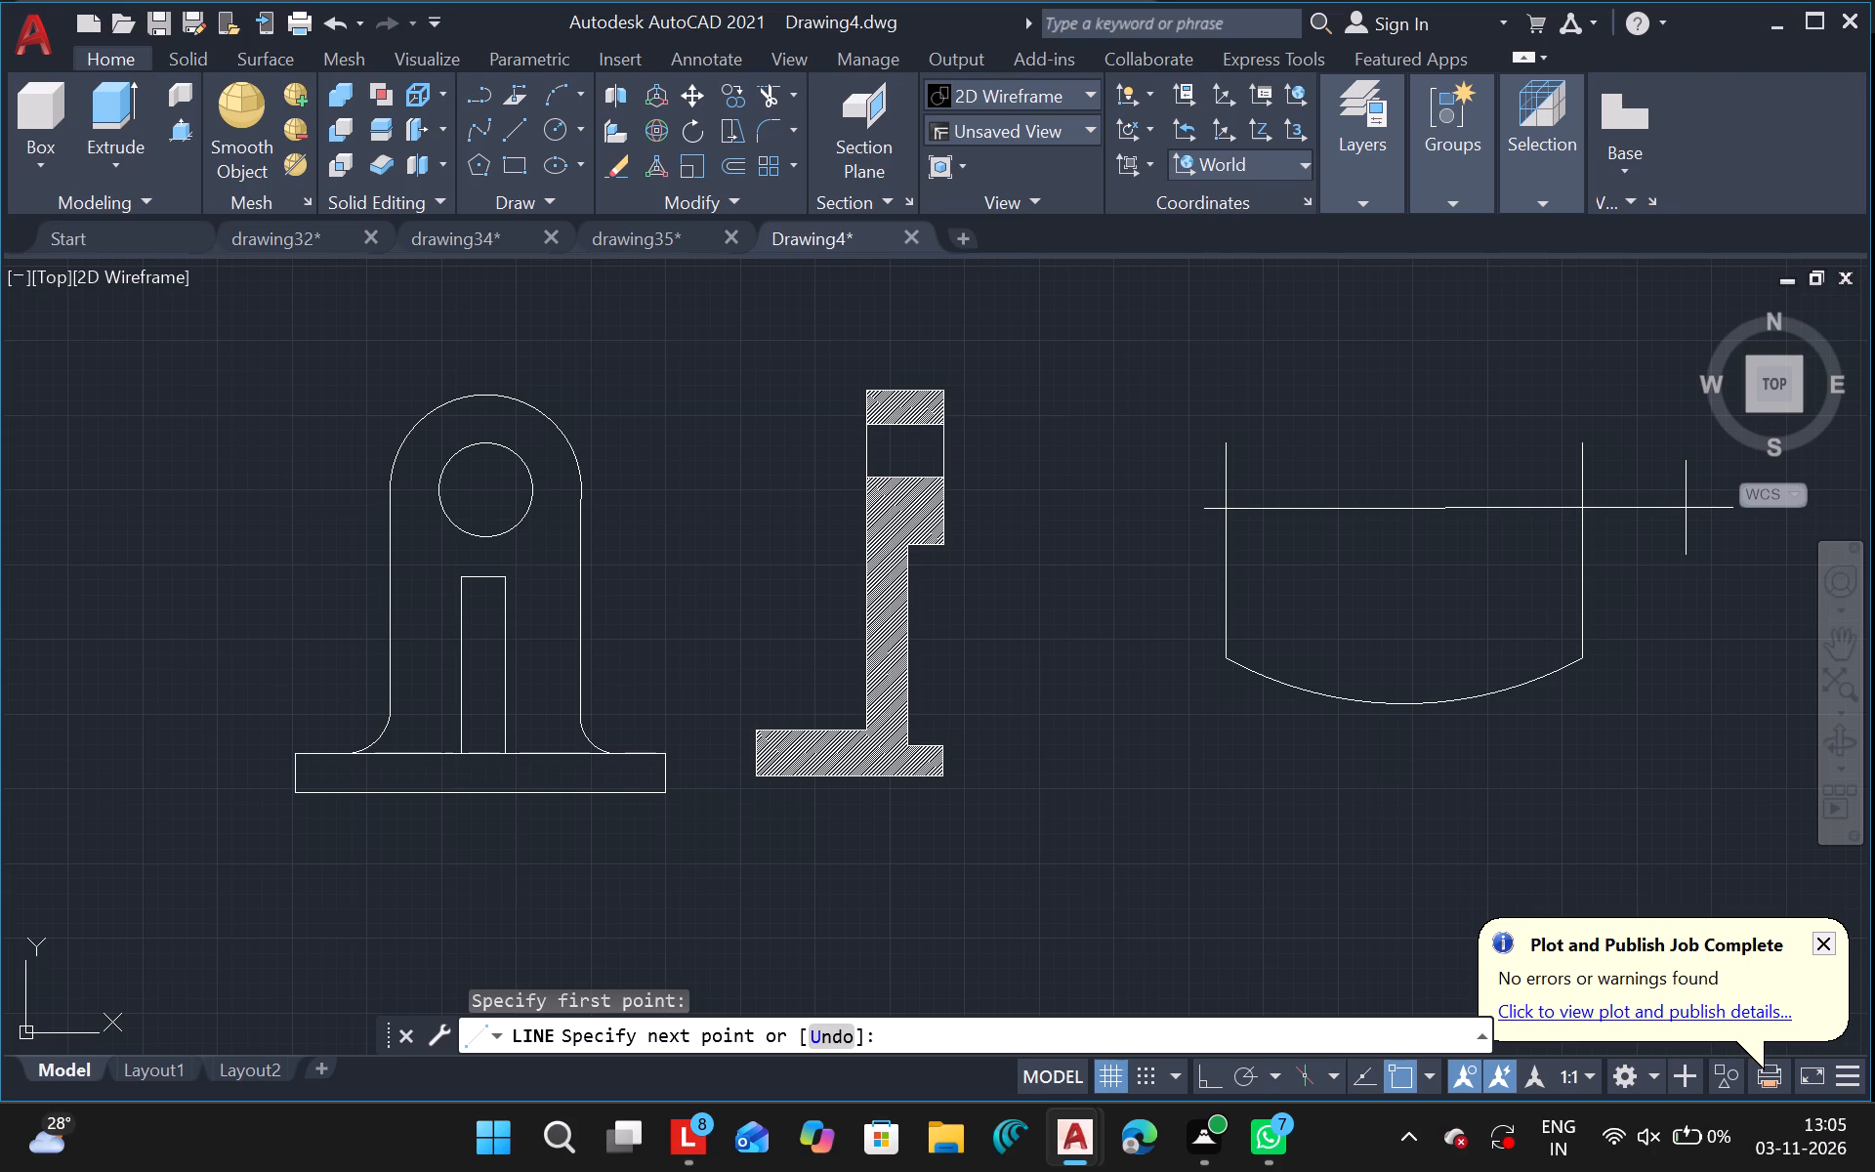
{"action": "left_click", "coordinate": [1686, 509]}
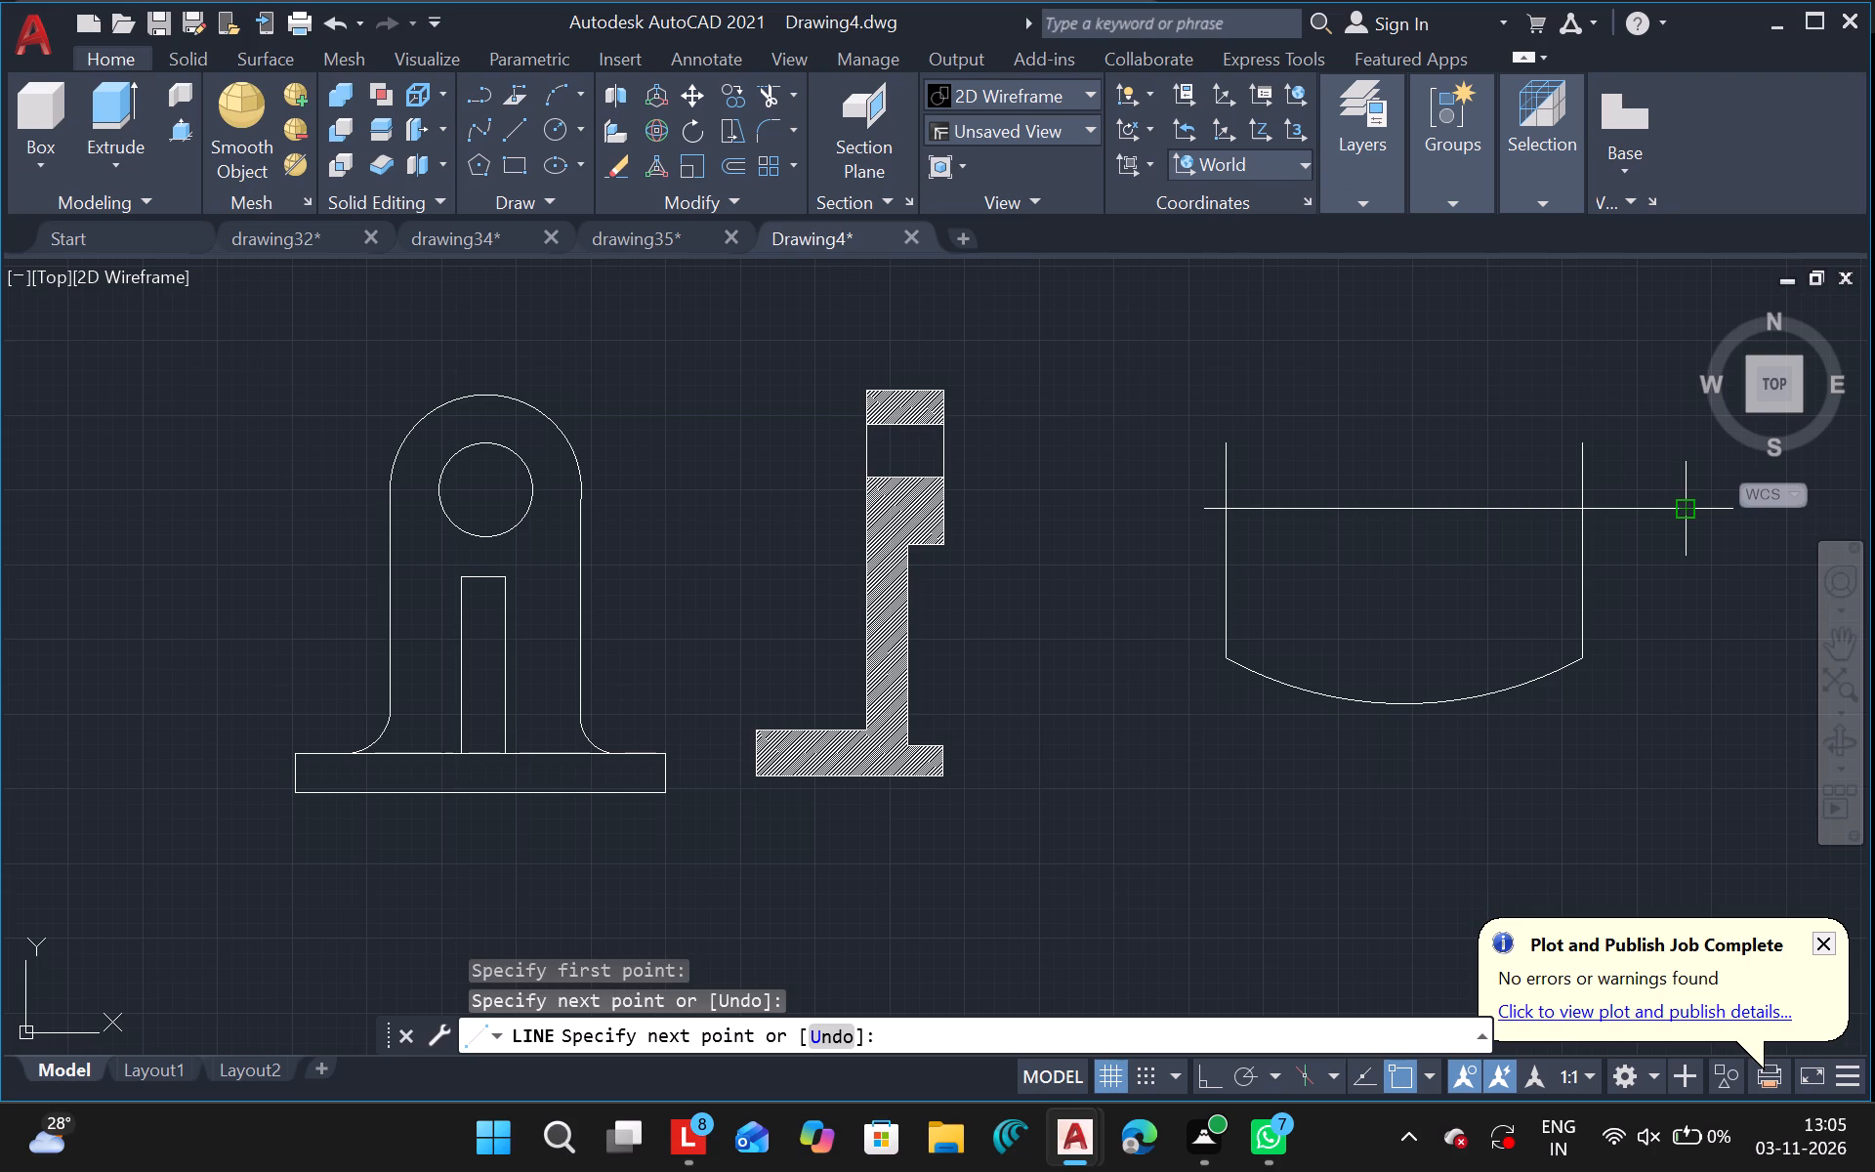
{"action": "key", "text": "Escape"}
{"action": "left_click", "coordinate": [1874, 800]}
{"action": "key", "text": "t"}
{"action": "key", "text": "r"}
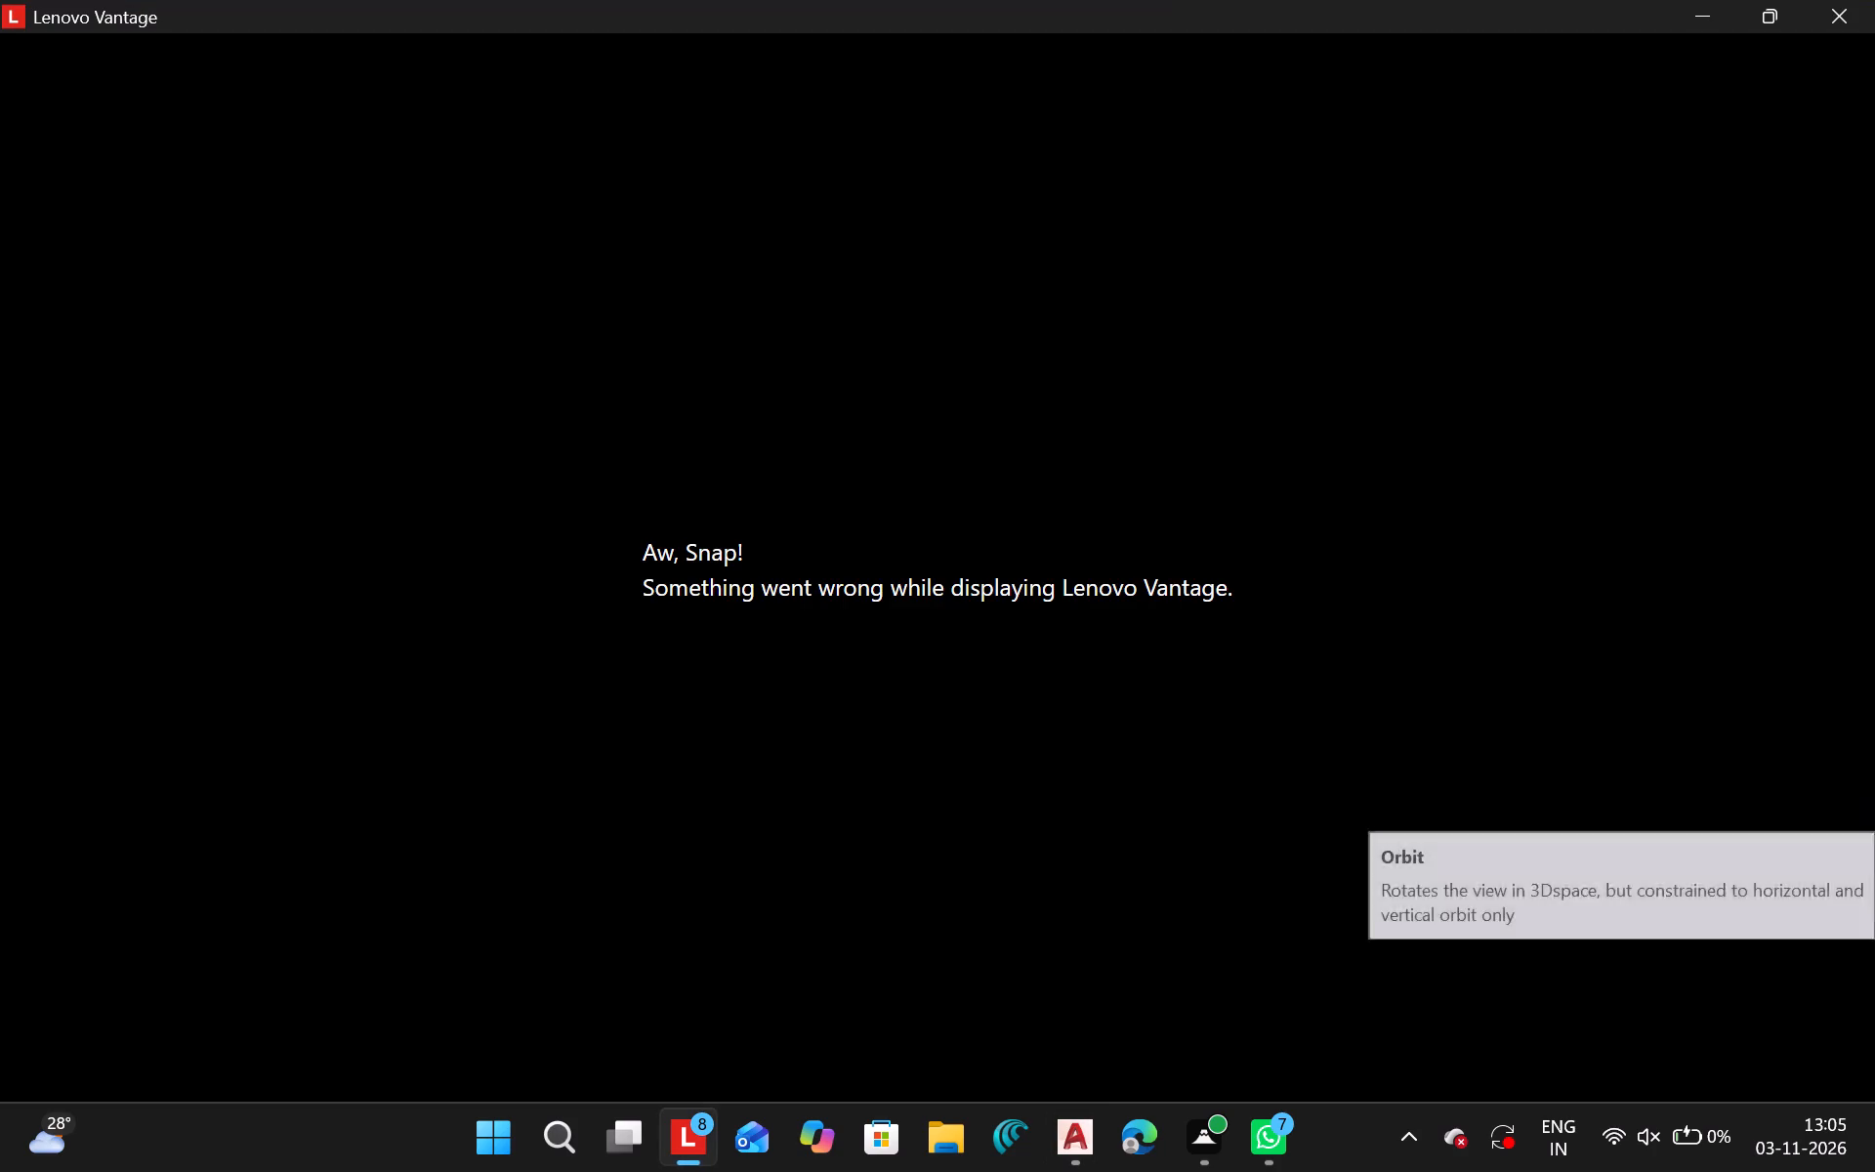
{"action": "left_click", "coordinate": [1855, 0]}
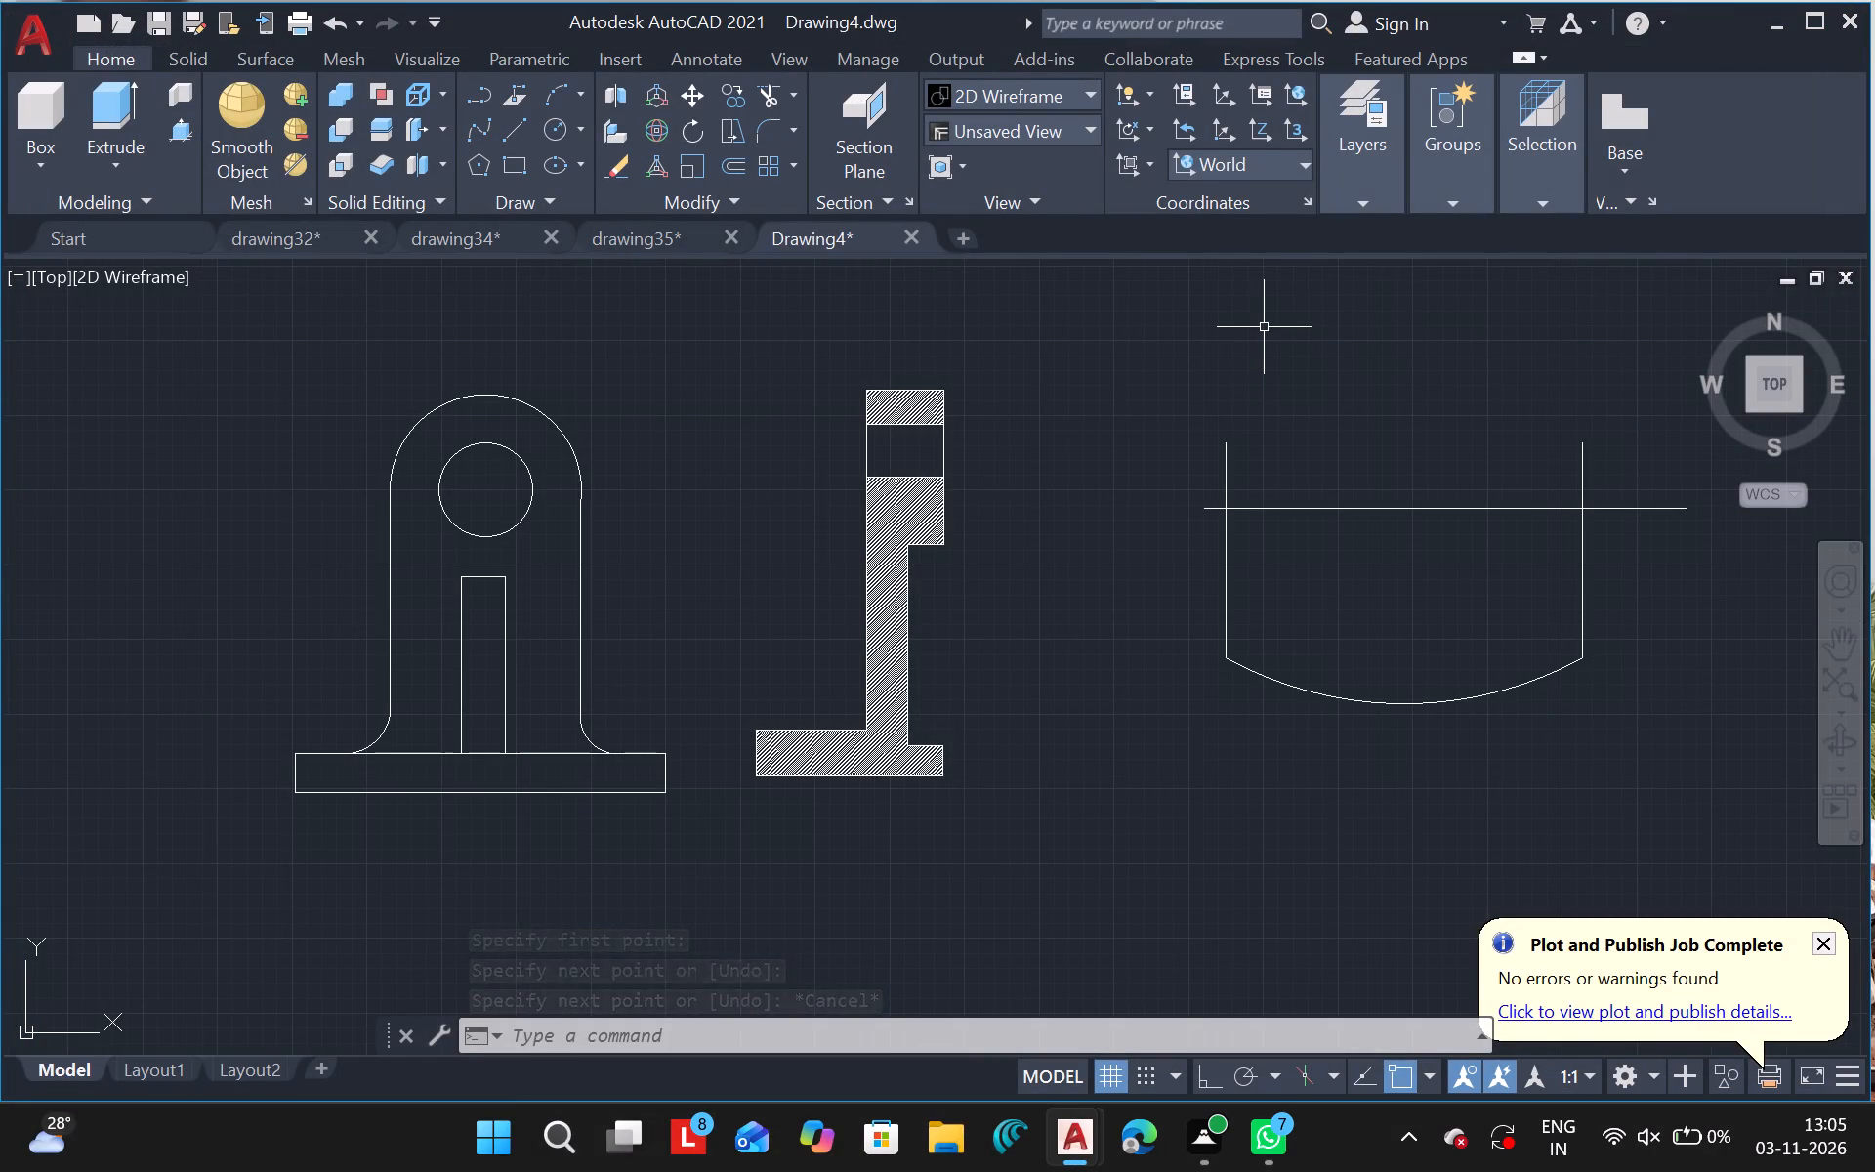
Trim the side edges above the new horizontal line and the line's overhangs beyond both sides, closing the outline's top.
{"action": "type", "text": "tr"}
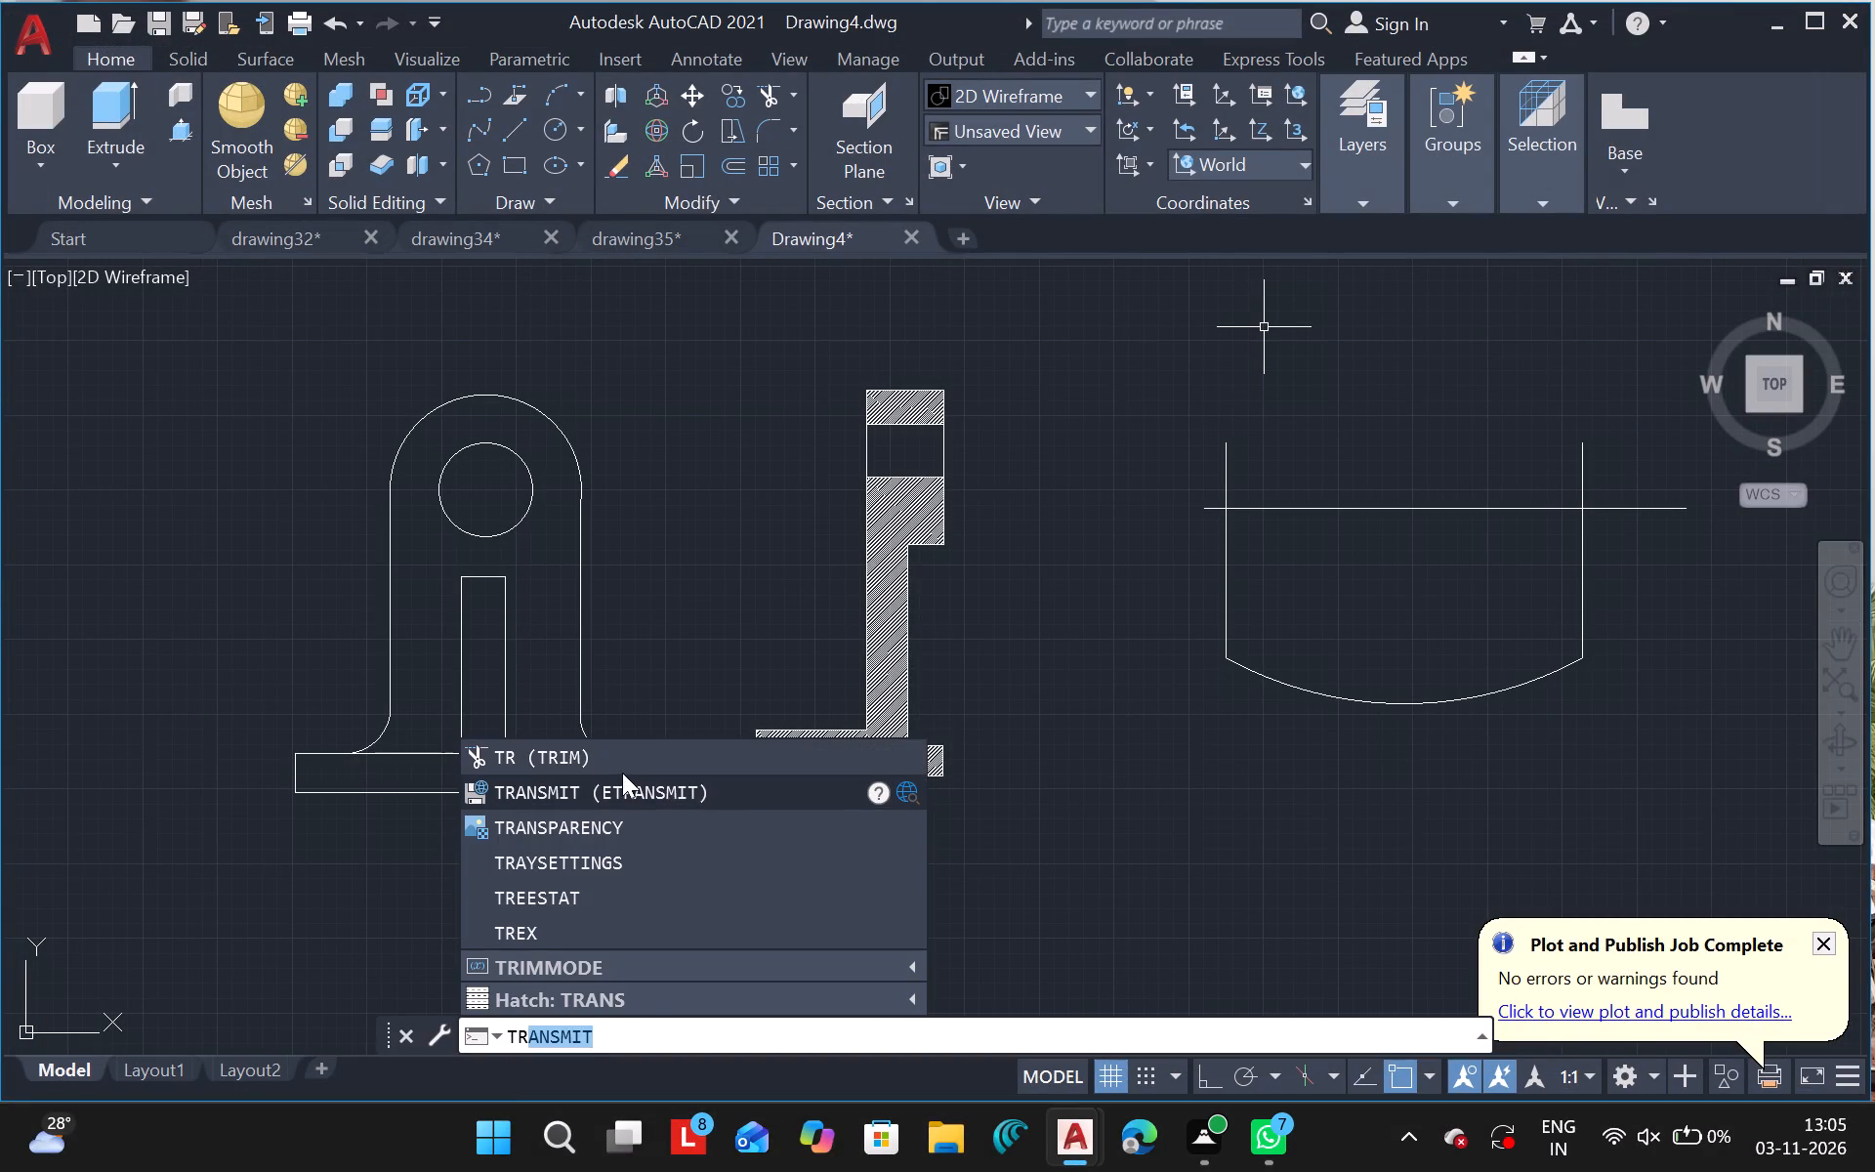
{"action": "left_click", "coordinate": [618, 761]}
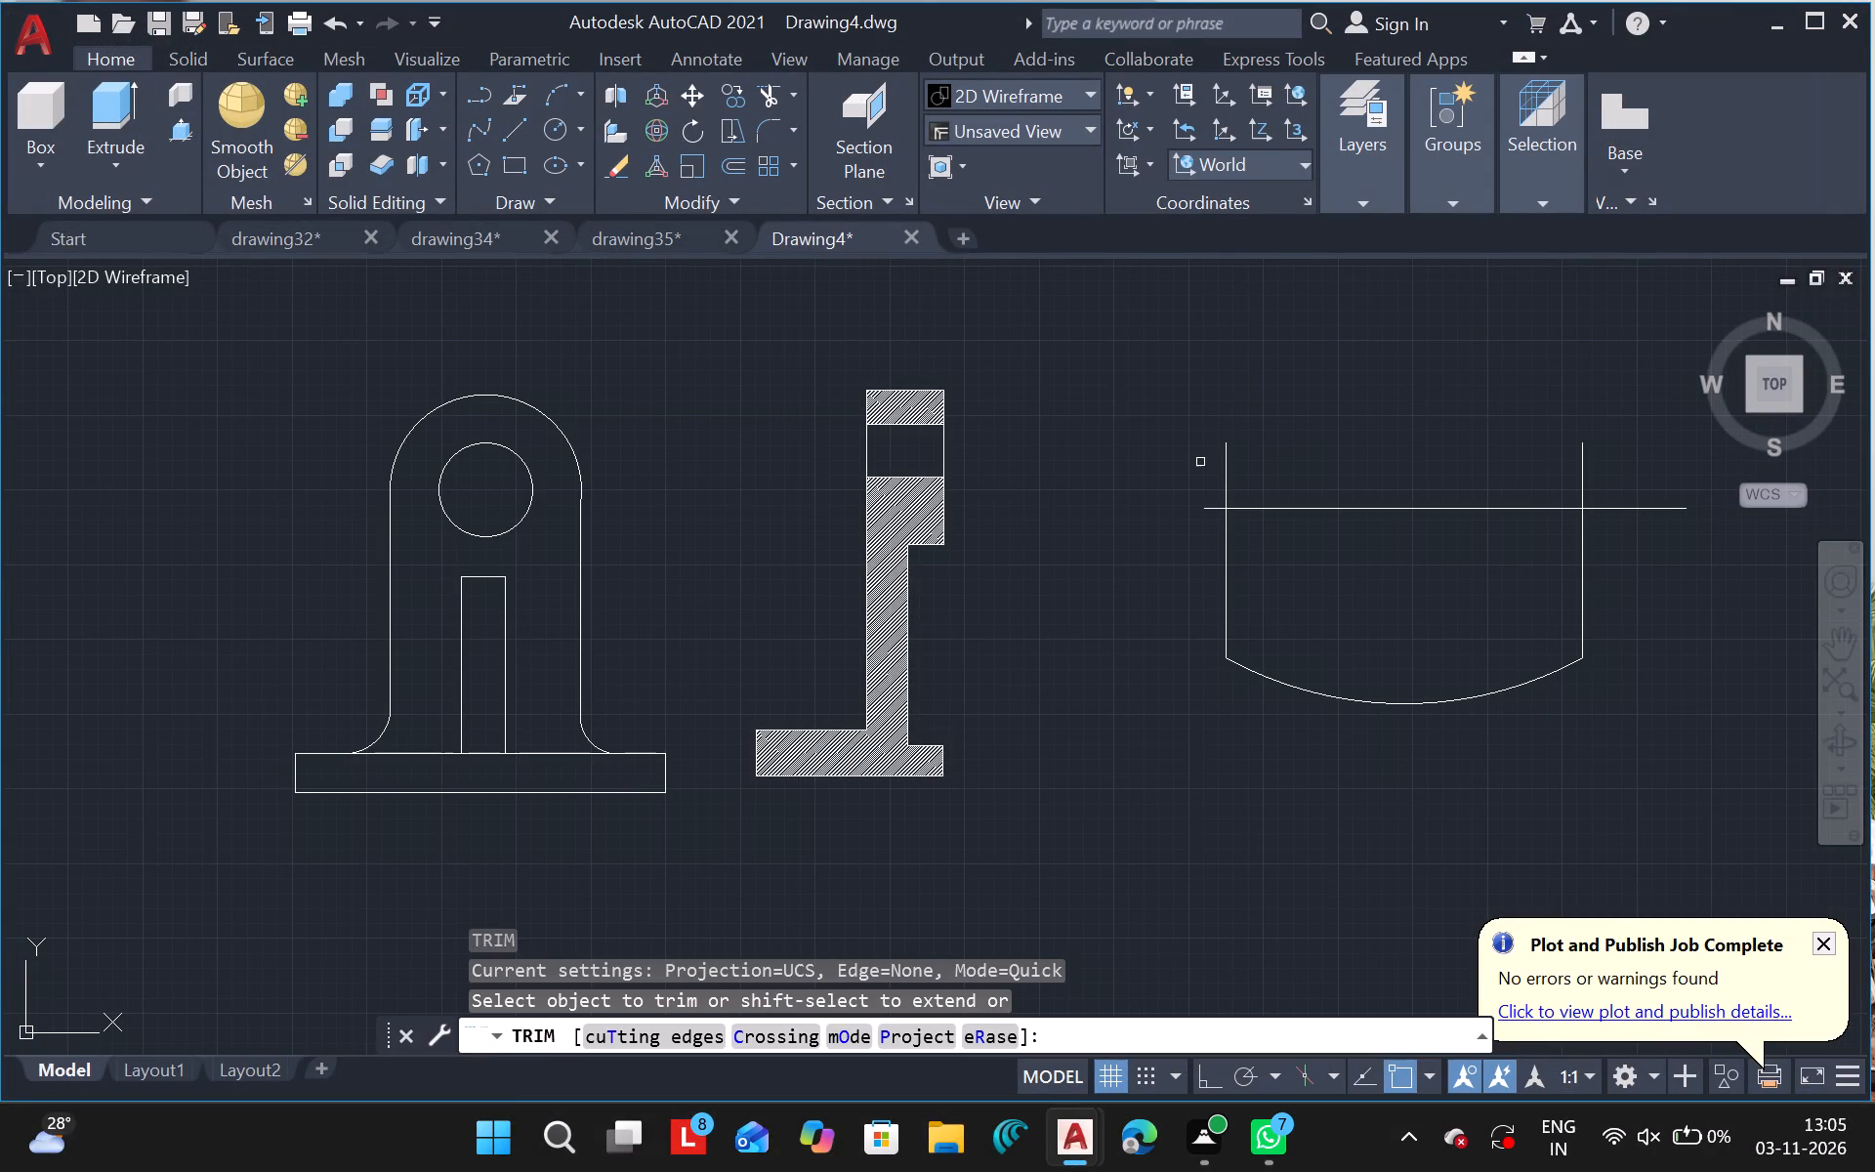
{"action": "left_click_drag", "start_coordinate": [1198, 462], "coordinate": [1600, 475]}
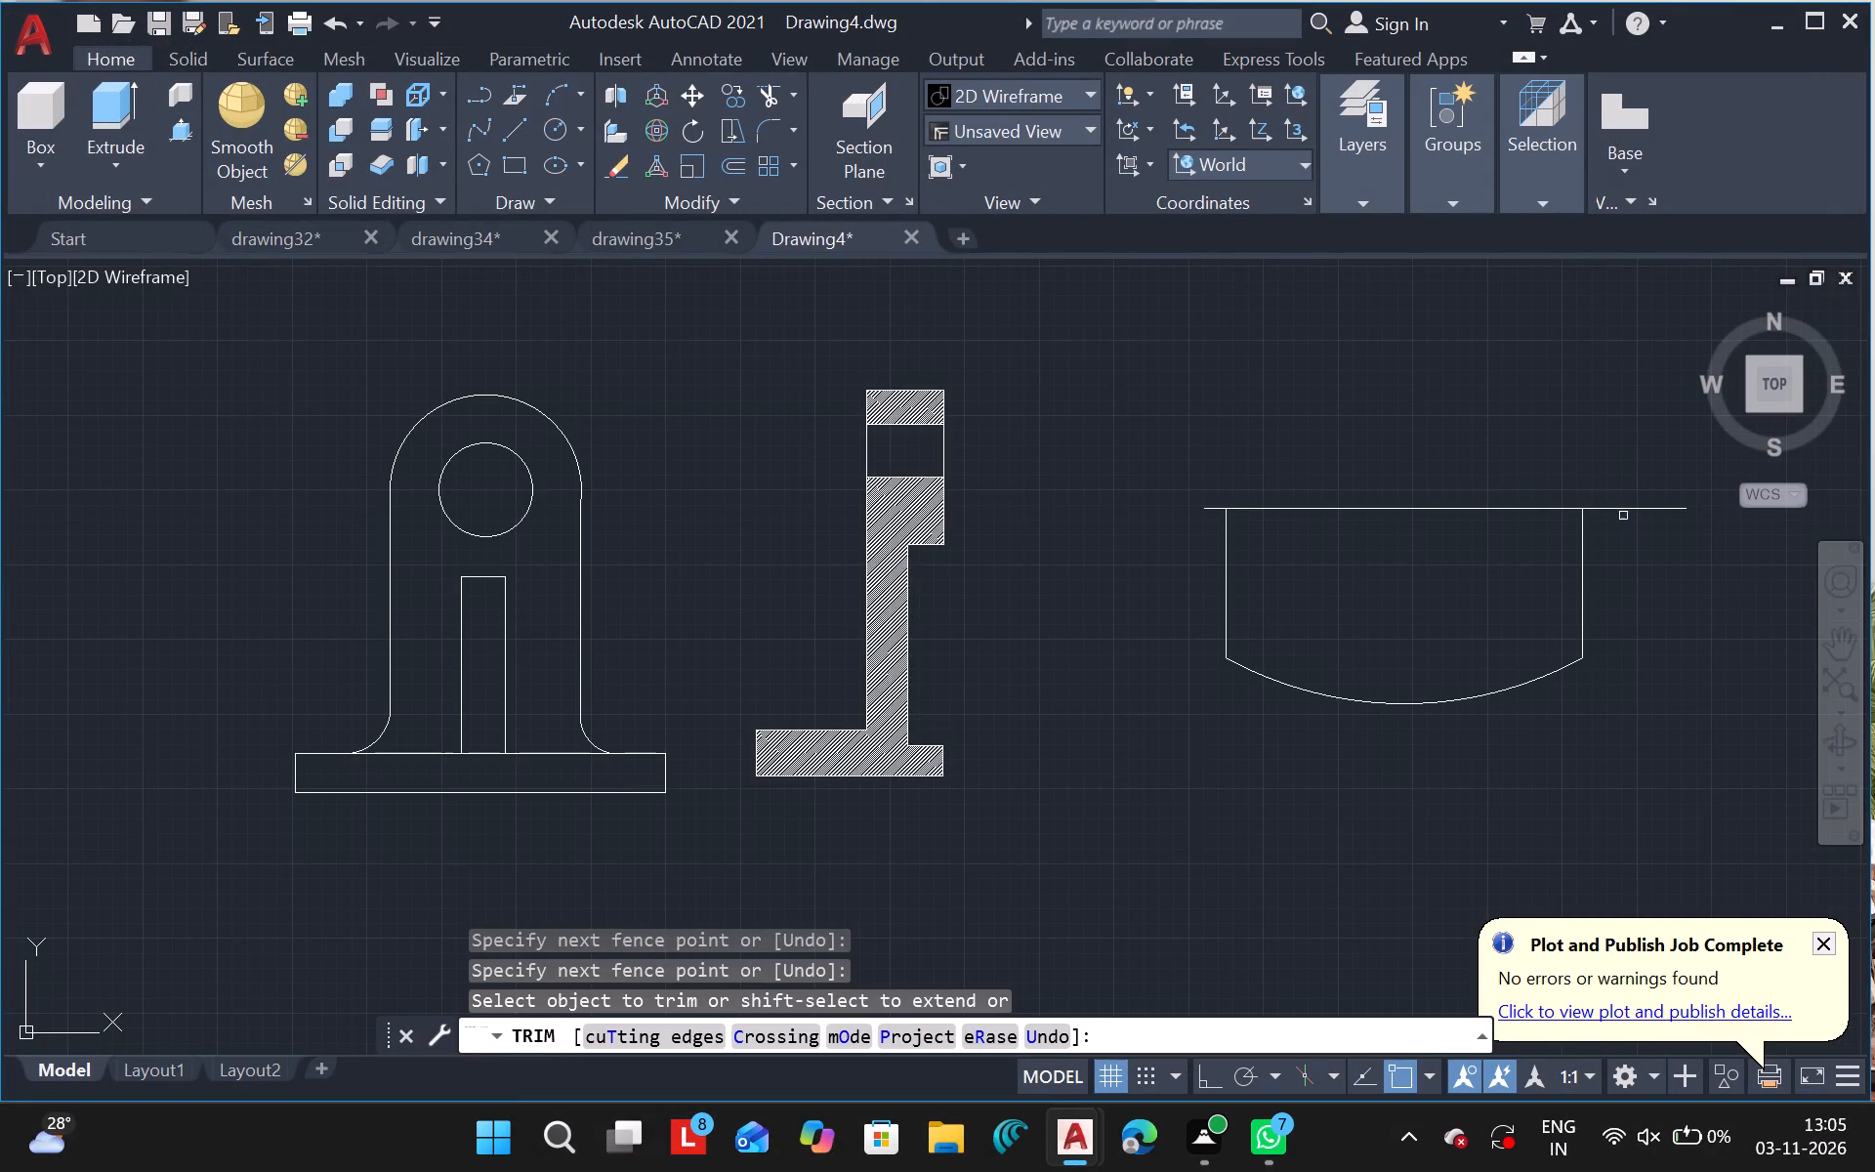
{"action": "left_click", "coordinate": [1612, 496]}
{"action": "left_click_drag", "start_coordinate": [1612, 496], "coordinate": [1644, 644]}
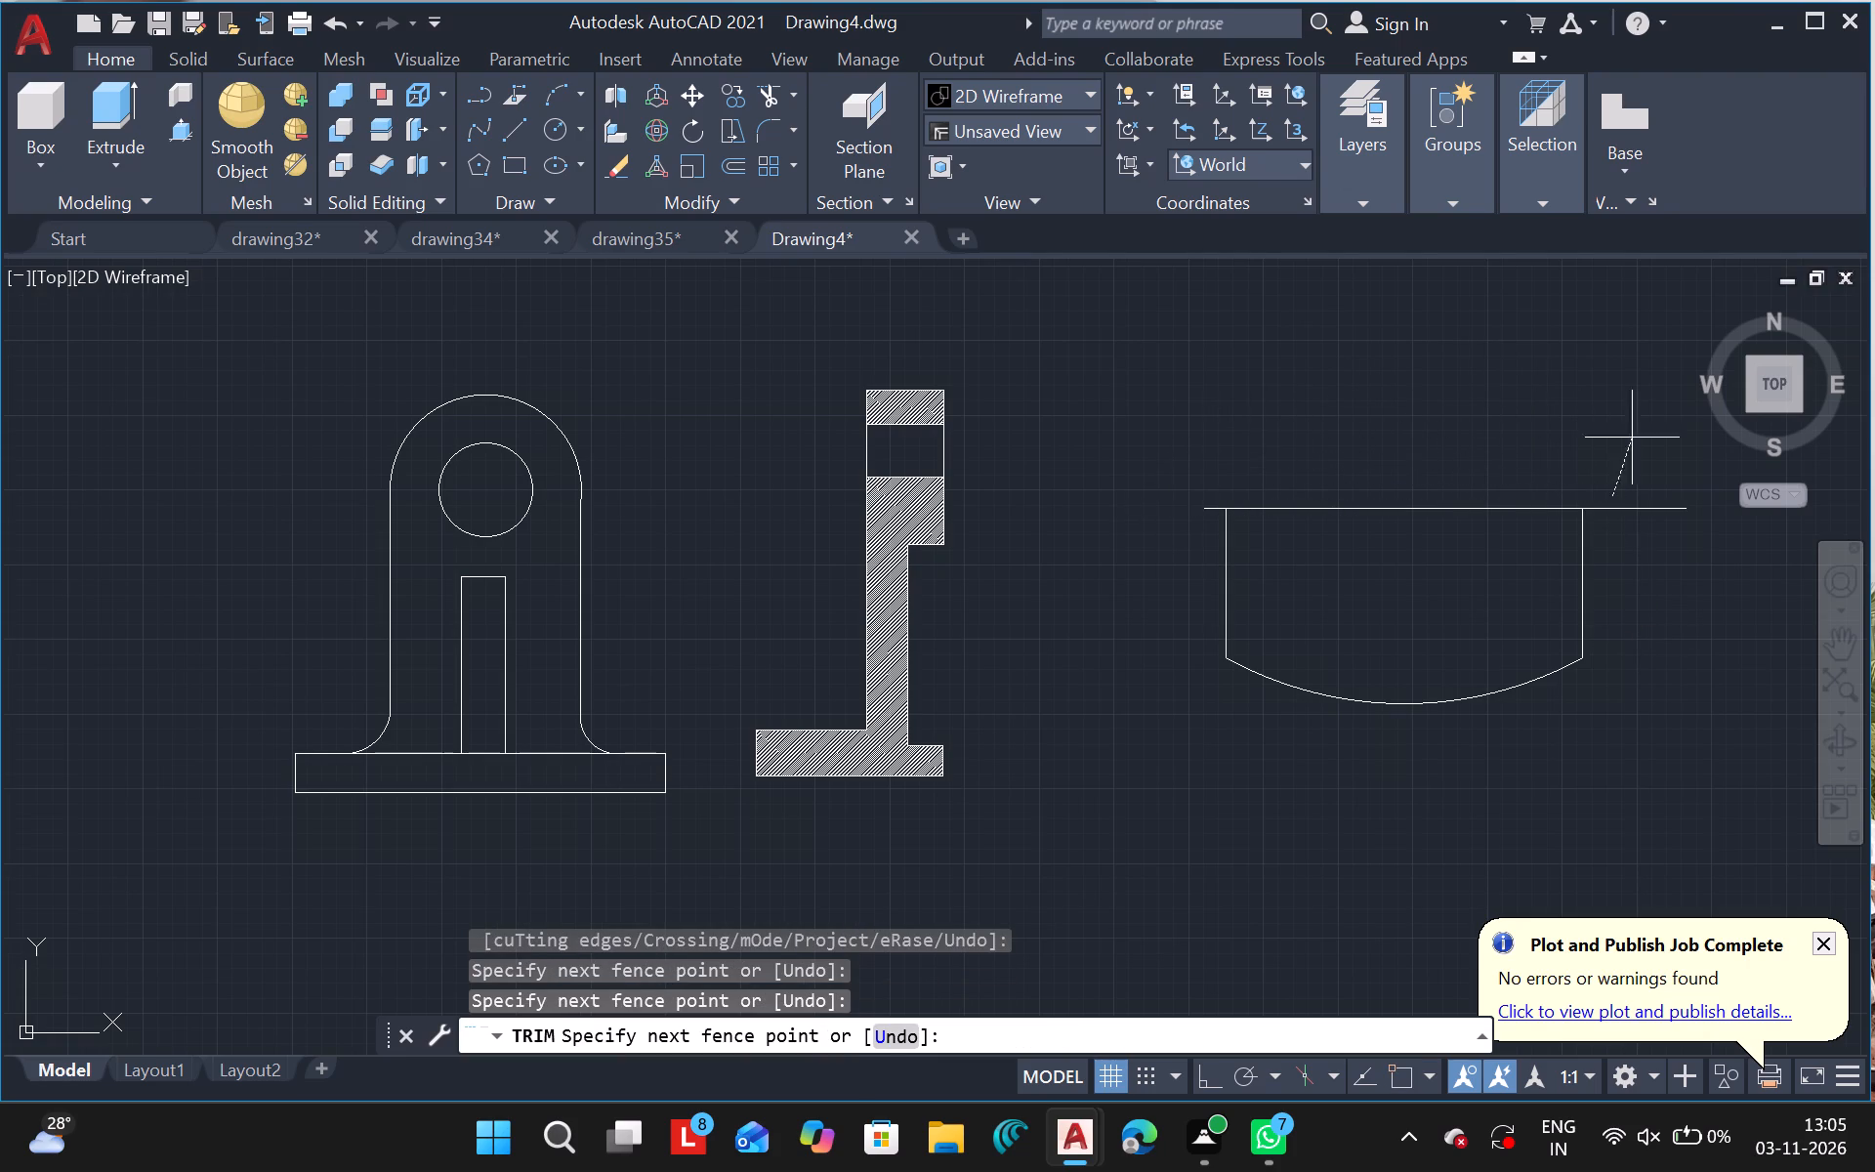
{"action": "left_click", "coordinate": [1651, 662]}
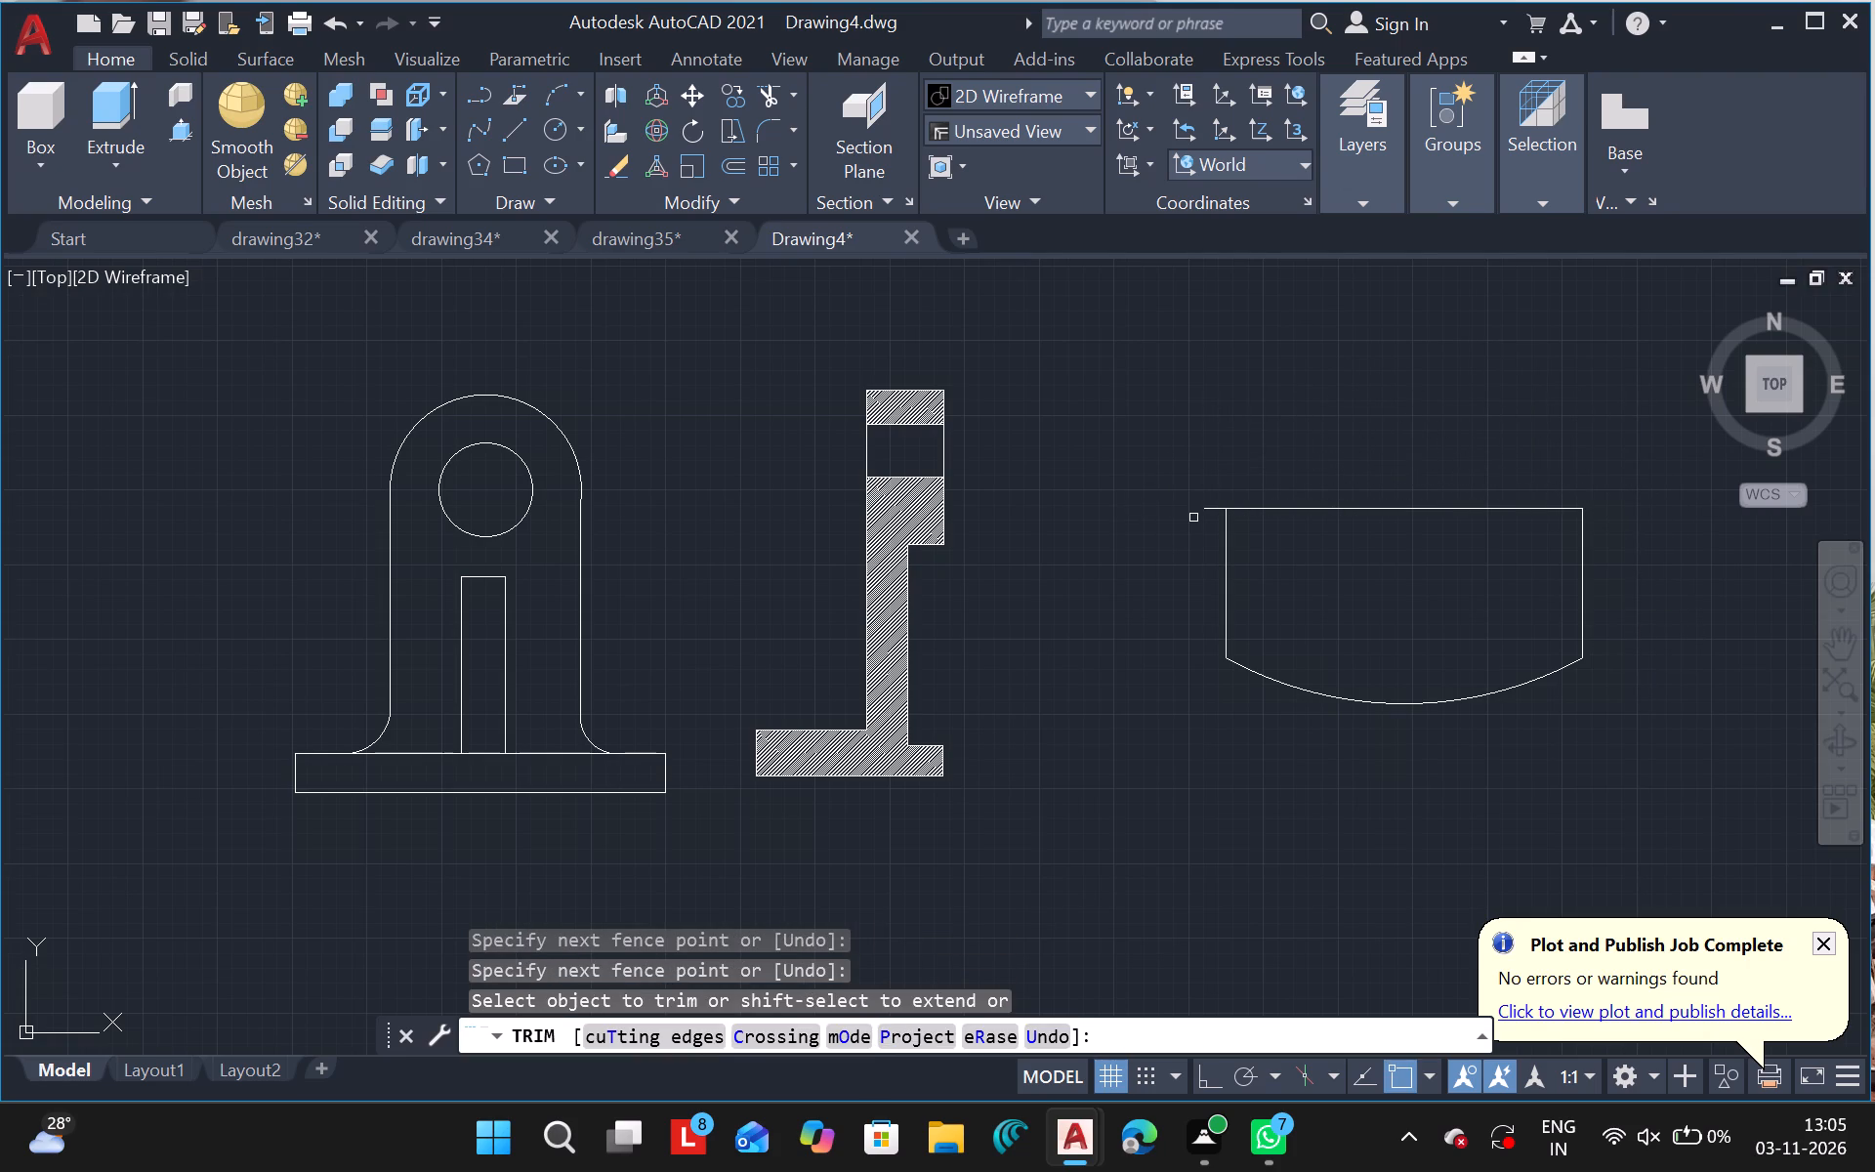
{"action": "left_click_drag", "start_coordinate": [1204, 512], "coordinate": [1317, 413]}
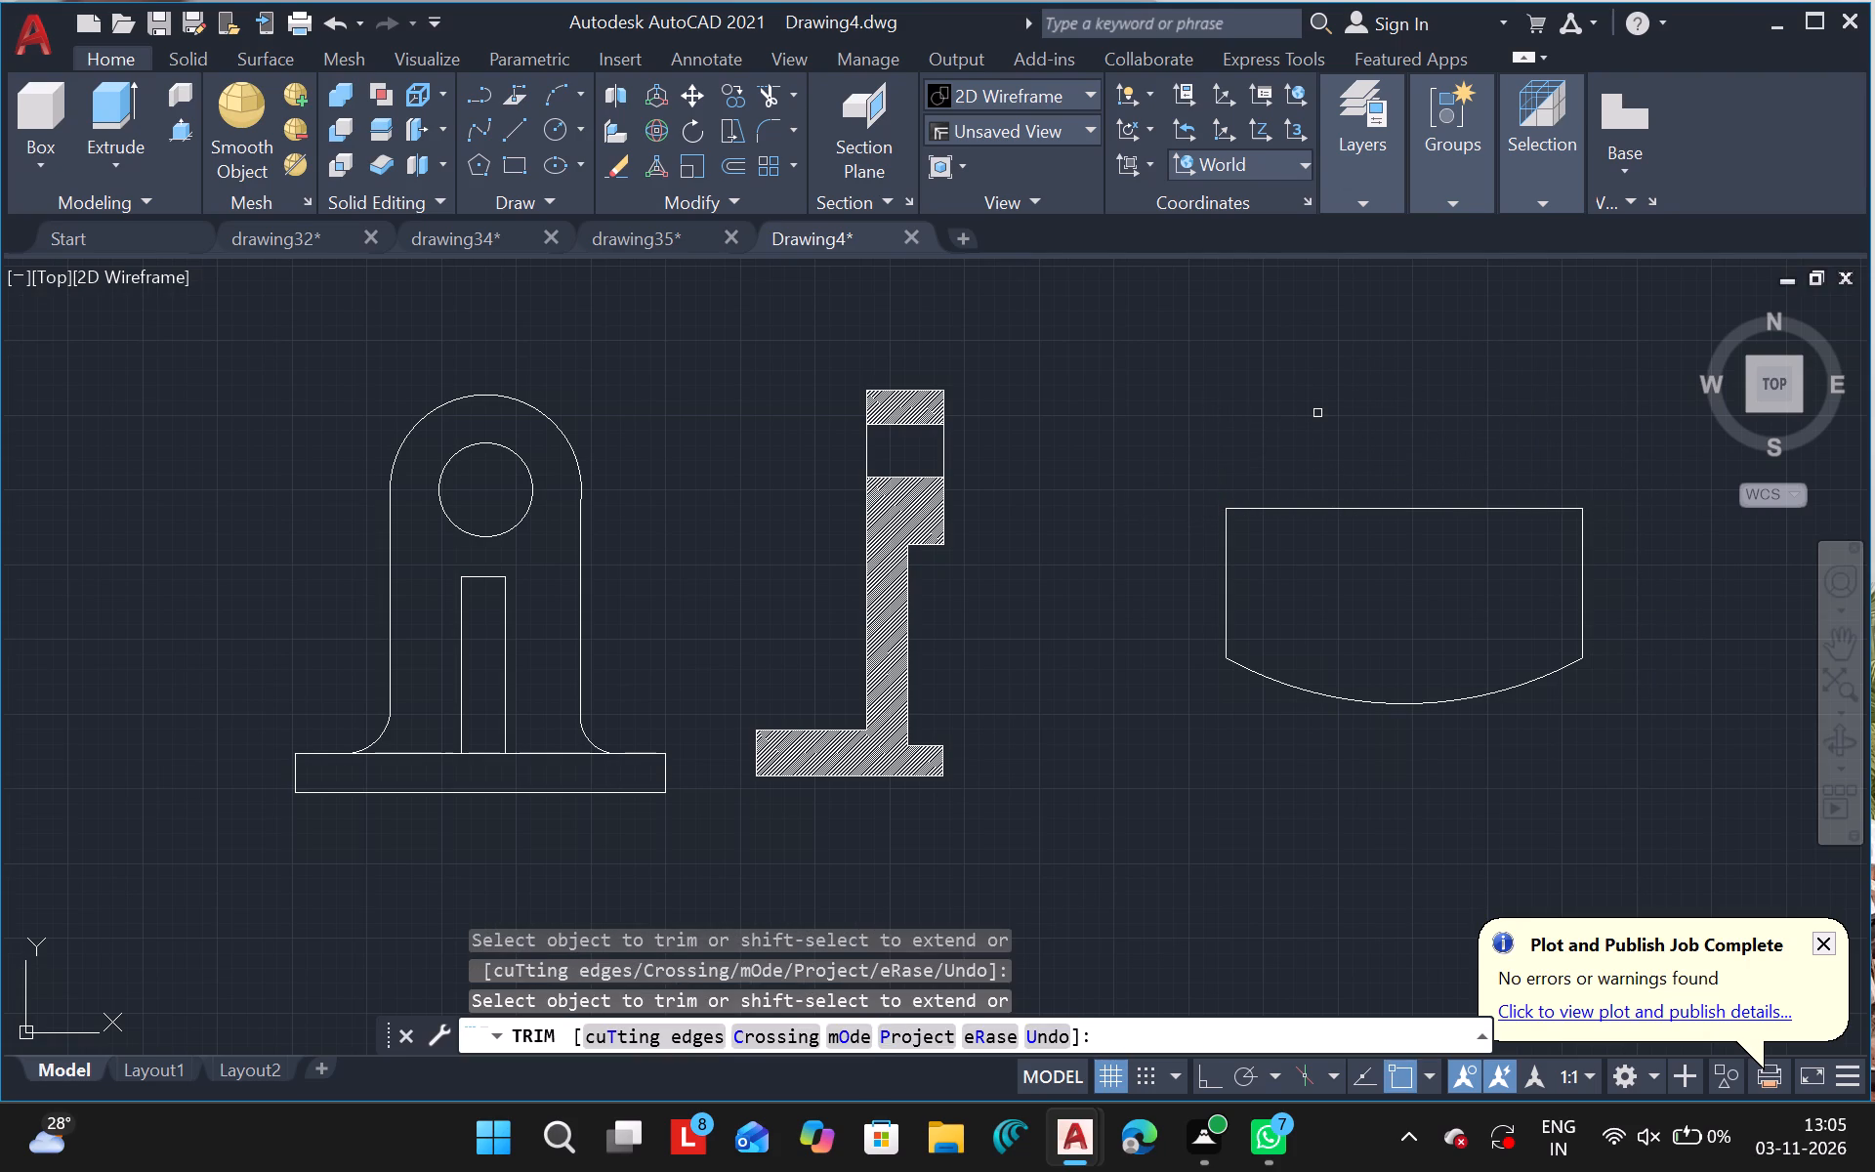
{"action": "key", "text": "Escape"}
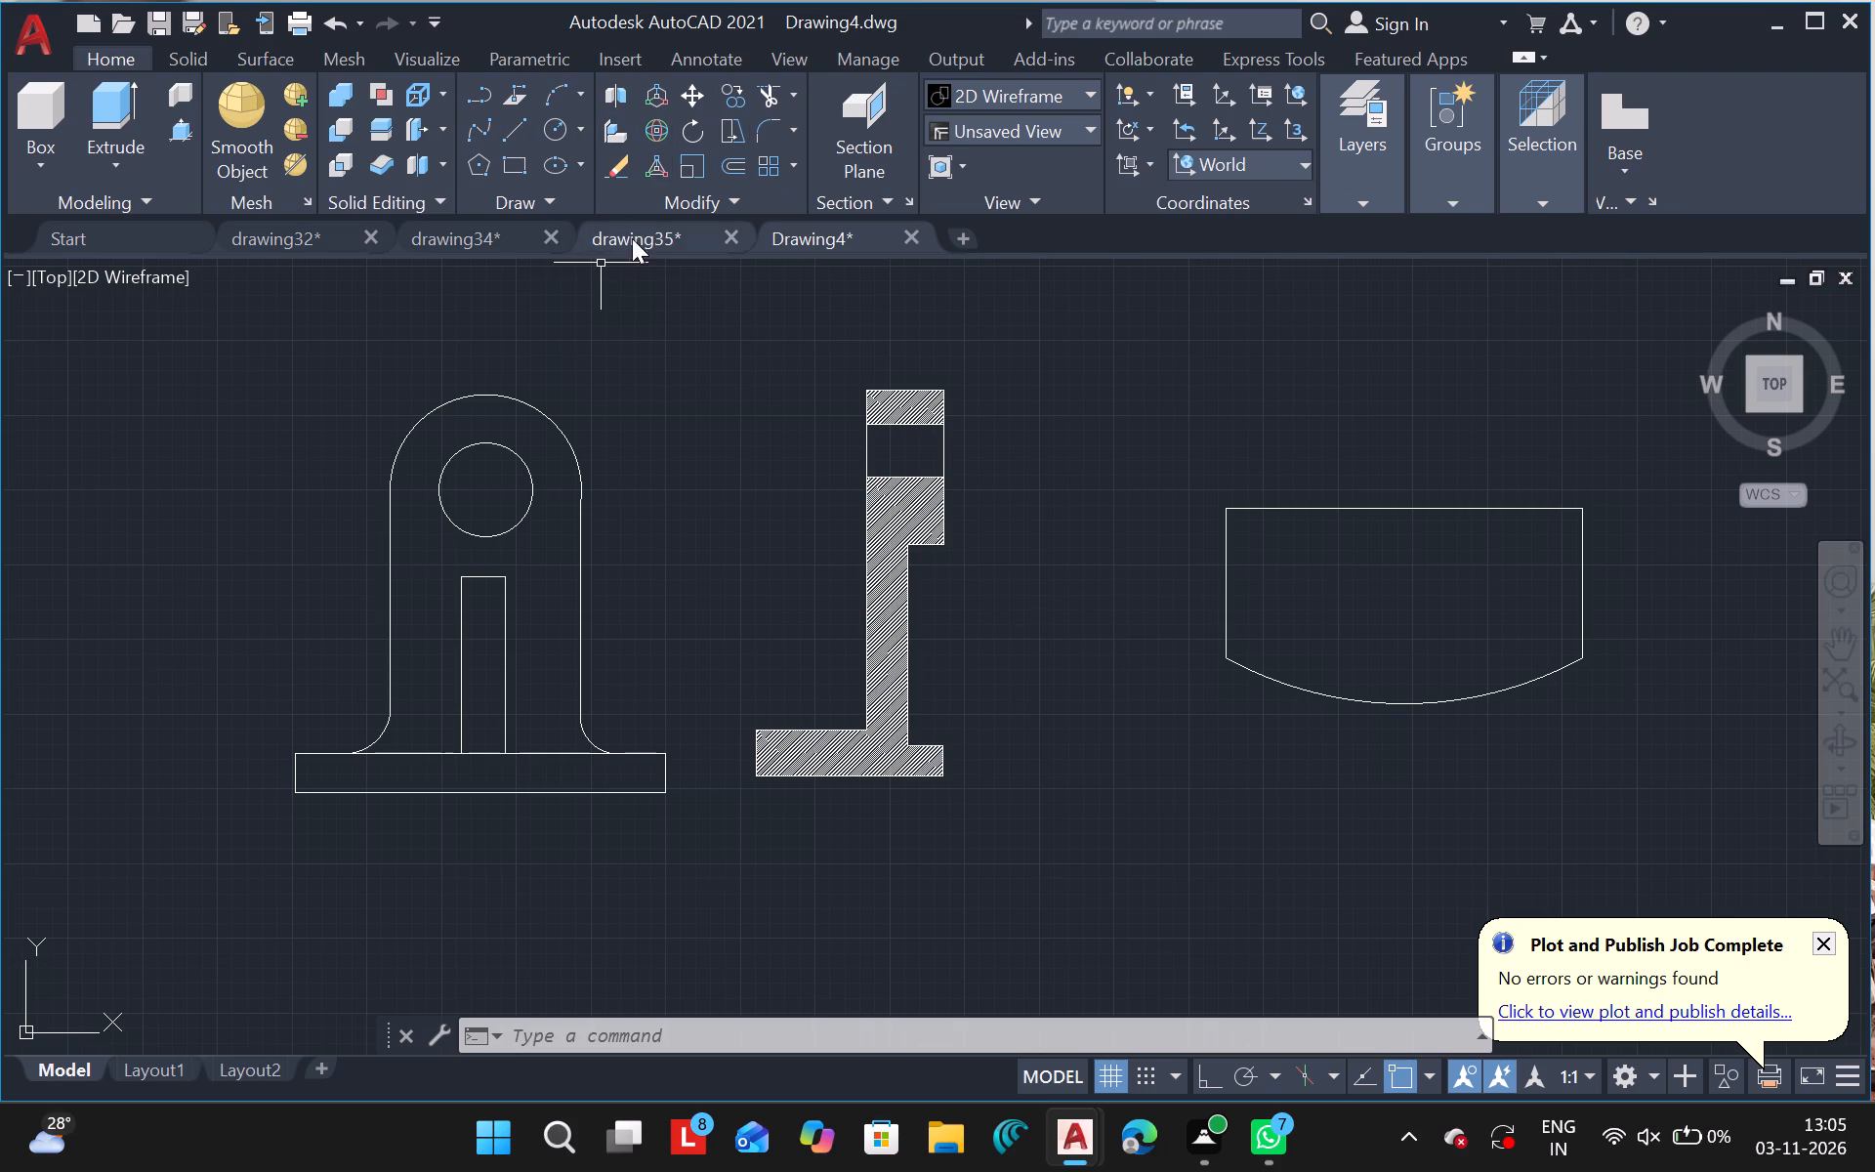
Draw a small horizontal rectangle in the empty space between the hatched side view and the arc-bottomed outline.
{"action": "left_click", "coordinate": [518, 169]}
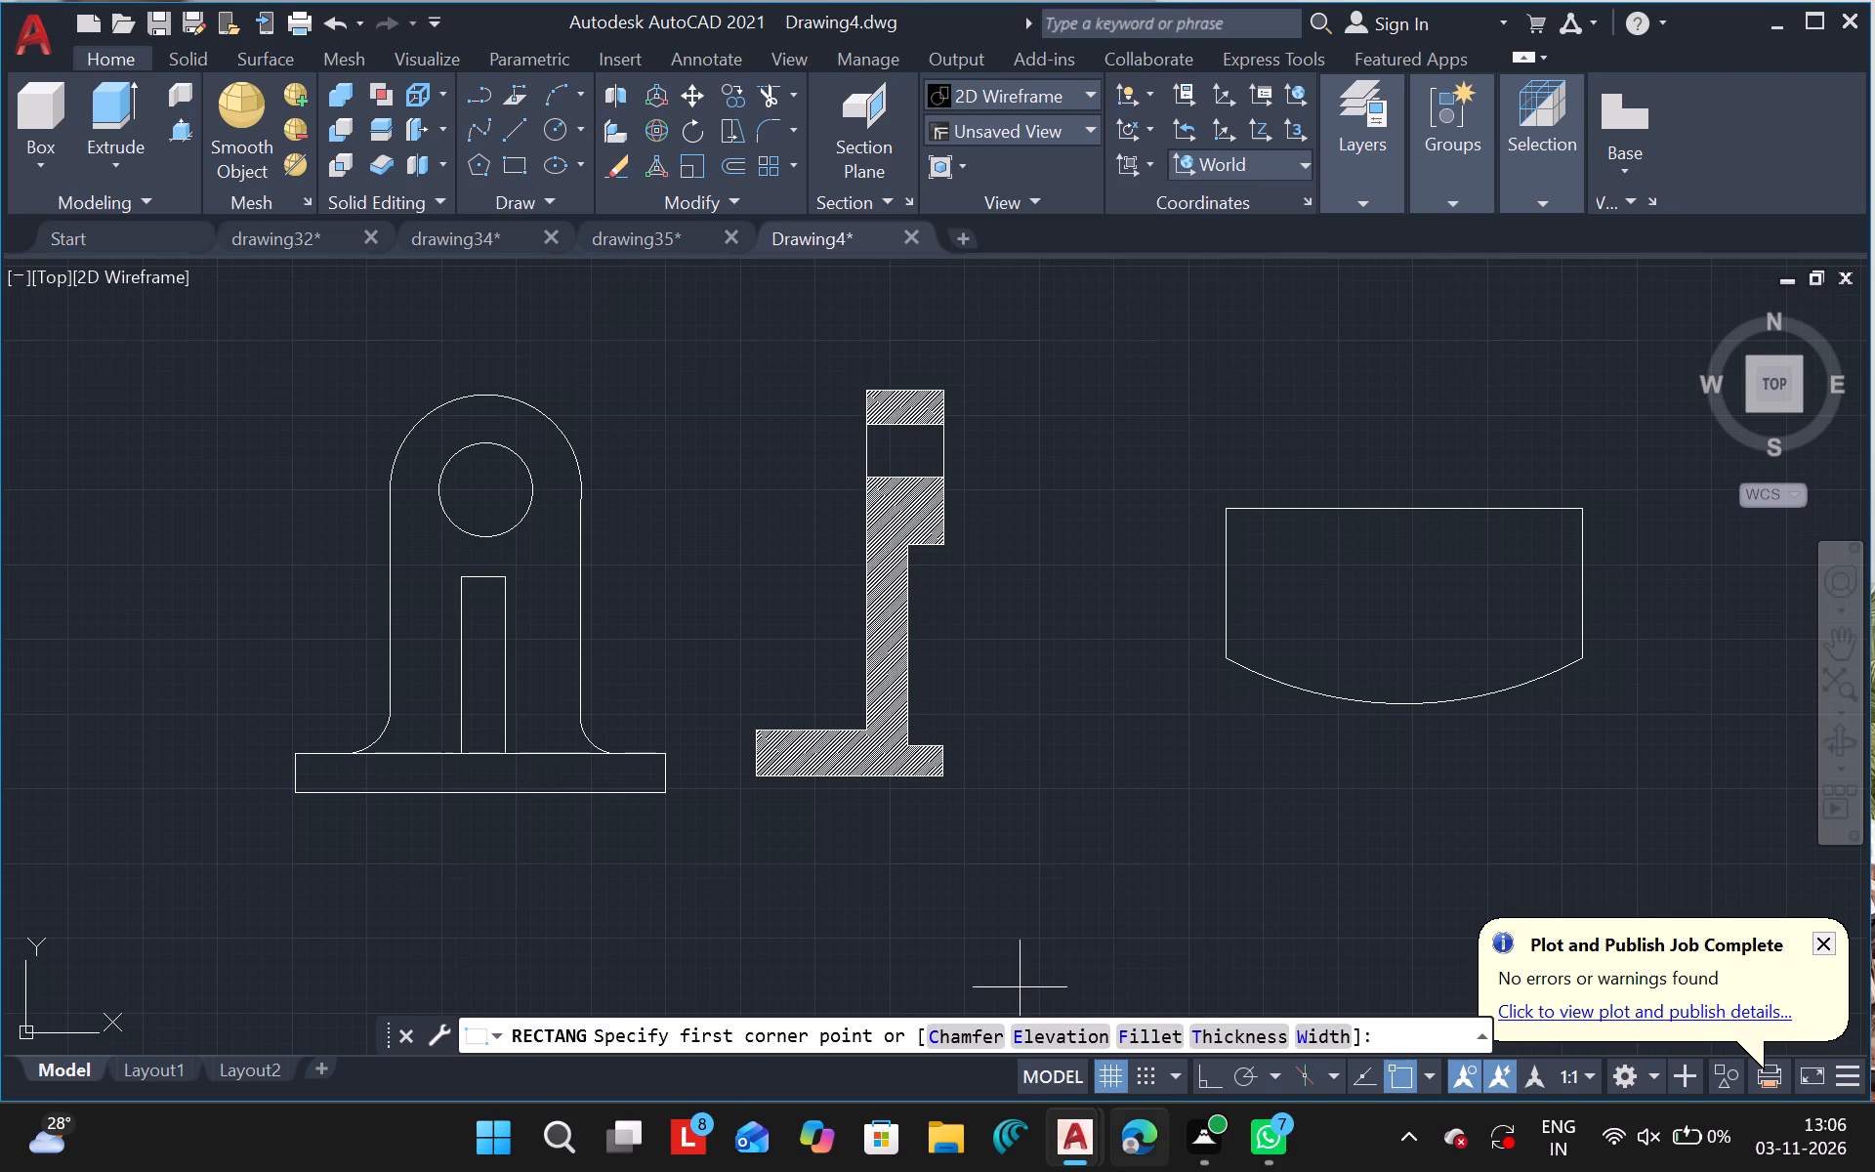
{"action": "left_click_drag", "start_coordinate": [1057, 712], "coordinate": [1089, 759]}
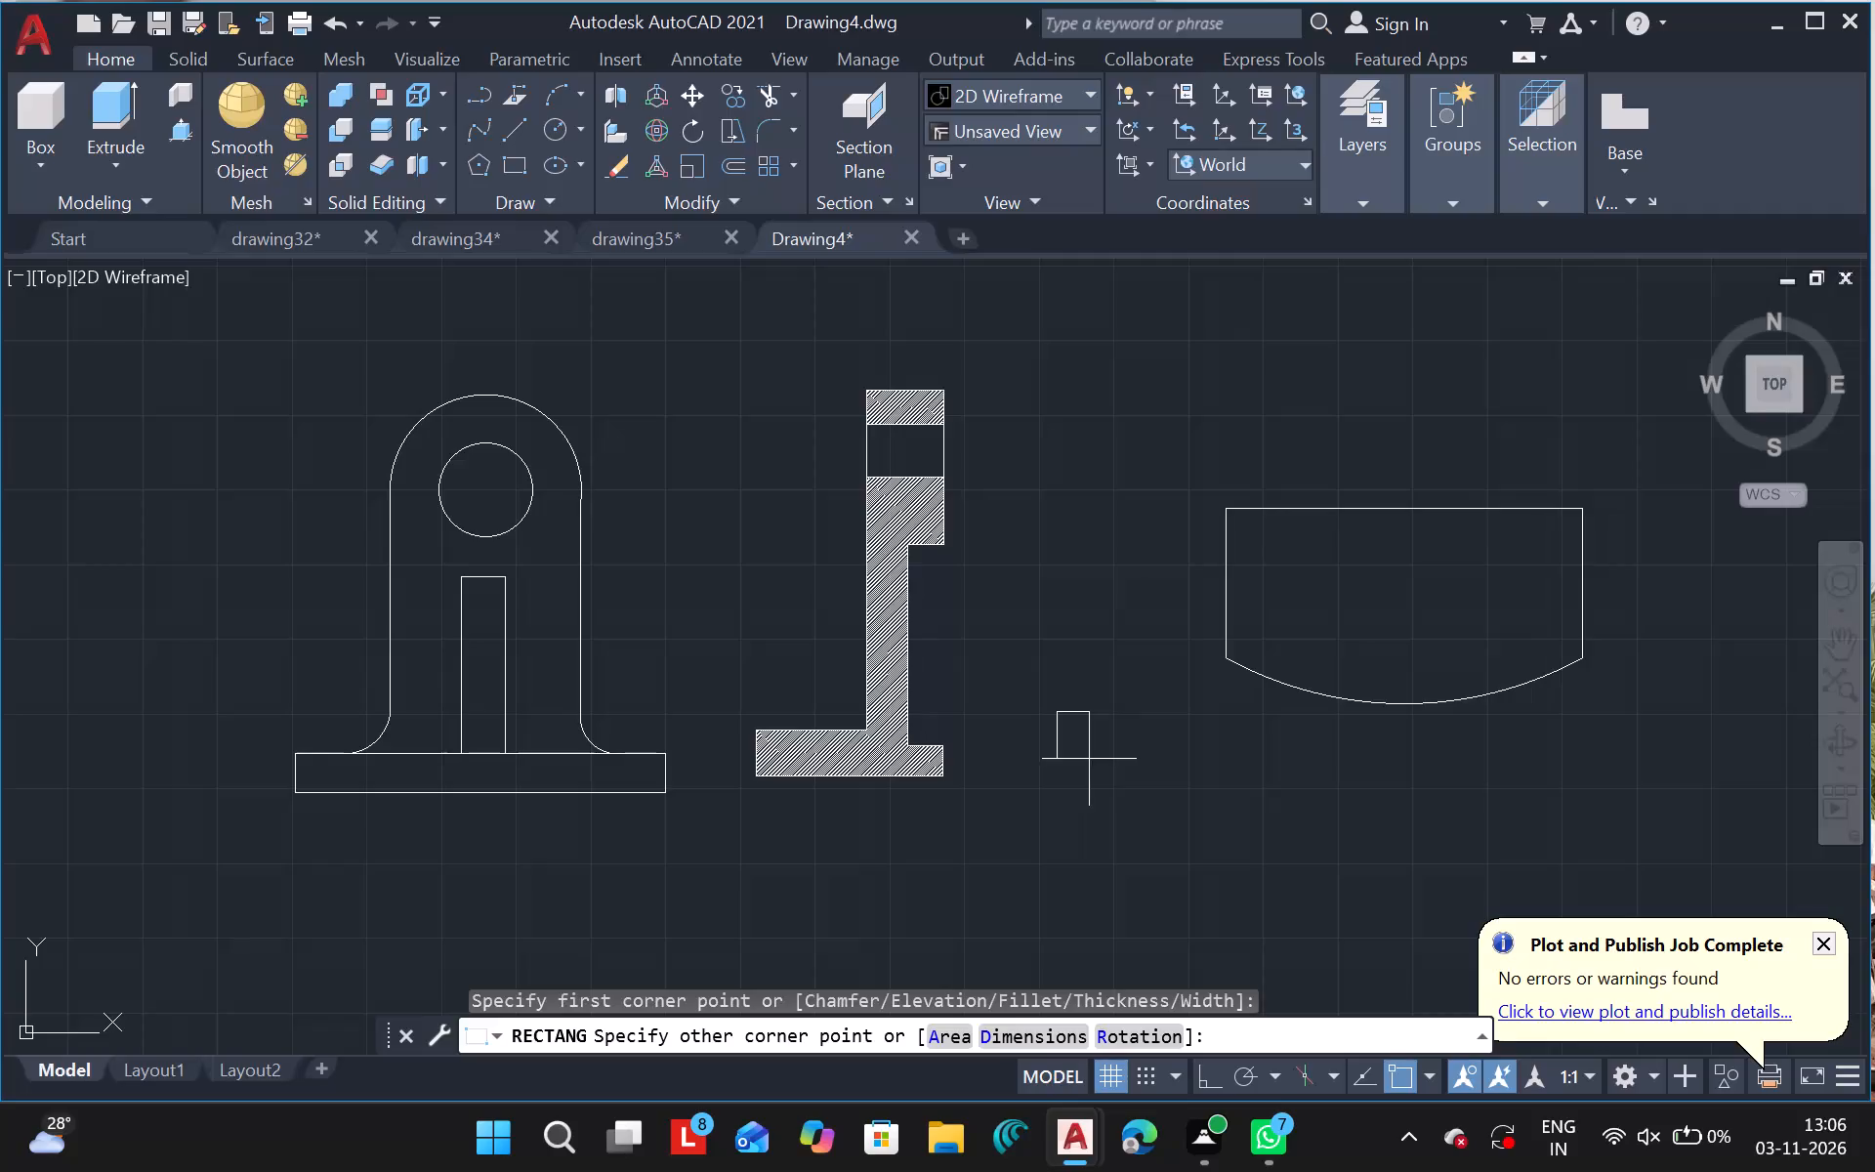
{"action": "left_click_drag", "start_coordinate": [1089, 759], "coordinate": [1142, 745]}
{"action": "left_click", "coordinate": [1142, 745]}
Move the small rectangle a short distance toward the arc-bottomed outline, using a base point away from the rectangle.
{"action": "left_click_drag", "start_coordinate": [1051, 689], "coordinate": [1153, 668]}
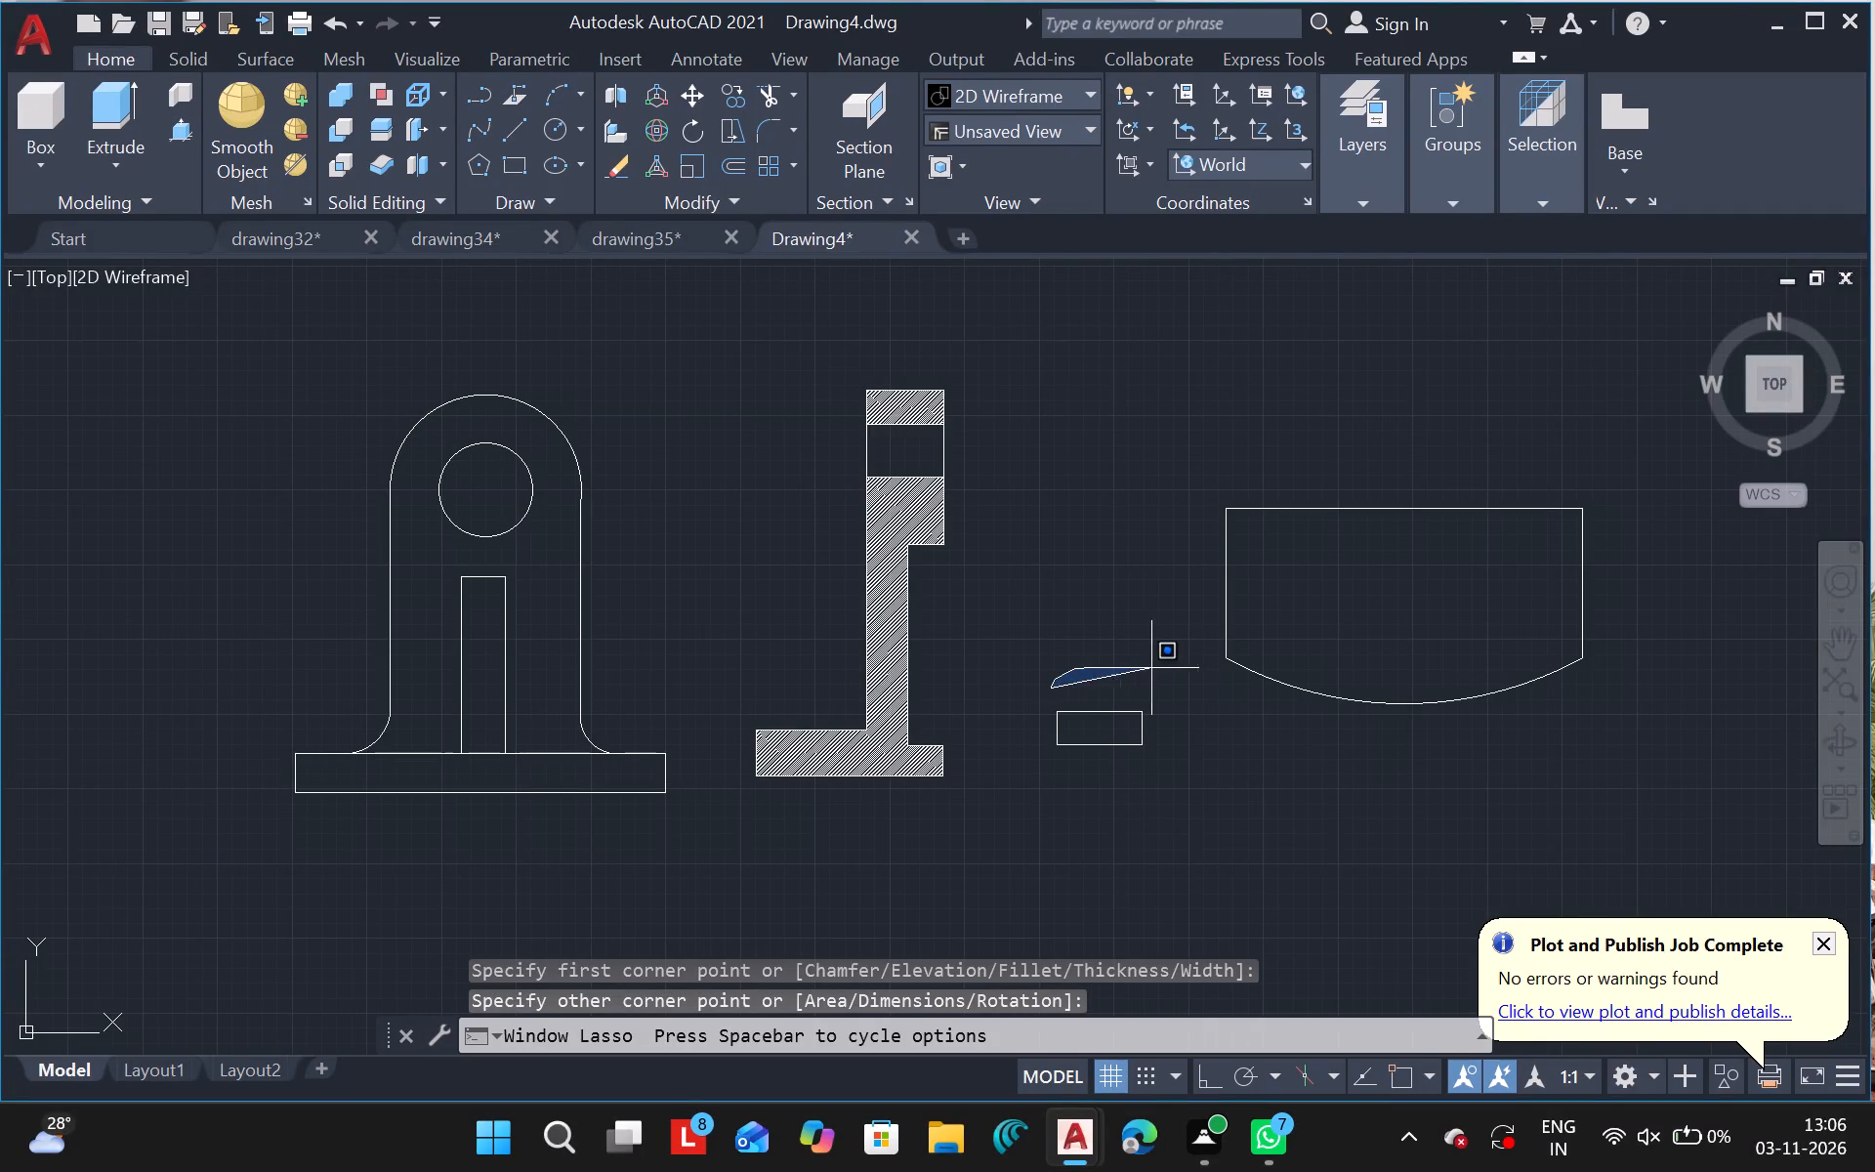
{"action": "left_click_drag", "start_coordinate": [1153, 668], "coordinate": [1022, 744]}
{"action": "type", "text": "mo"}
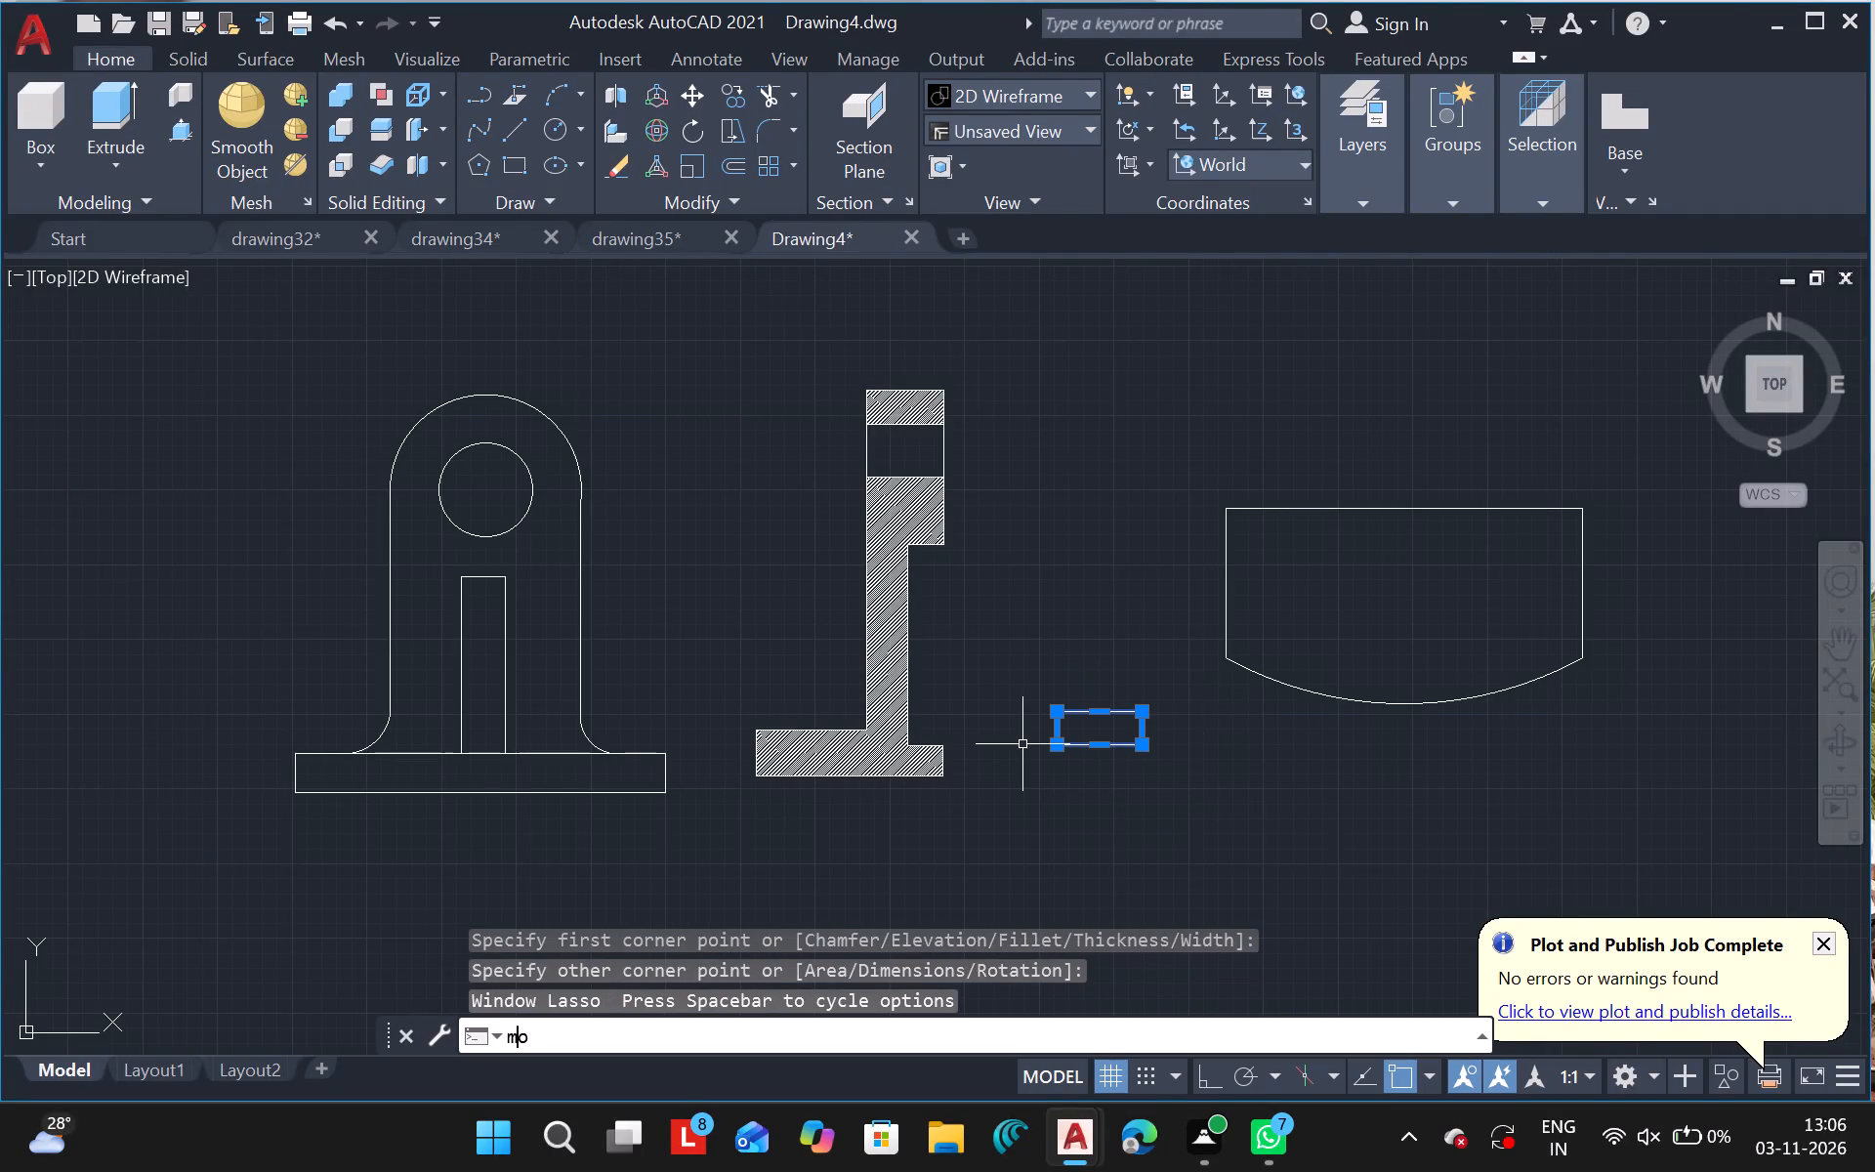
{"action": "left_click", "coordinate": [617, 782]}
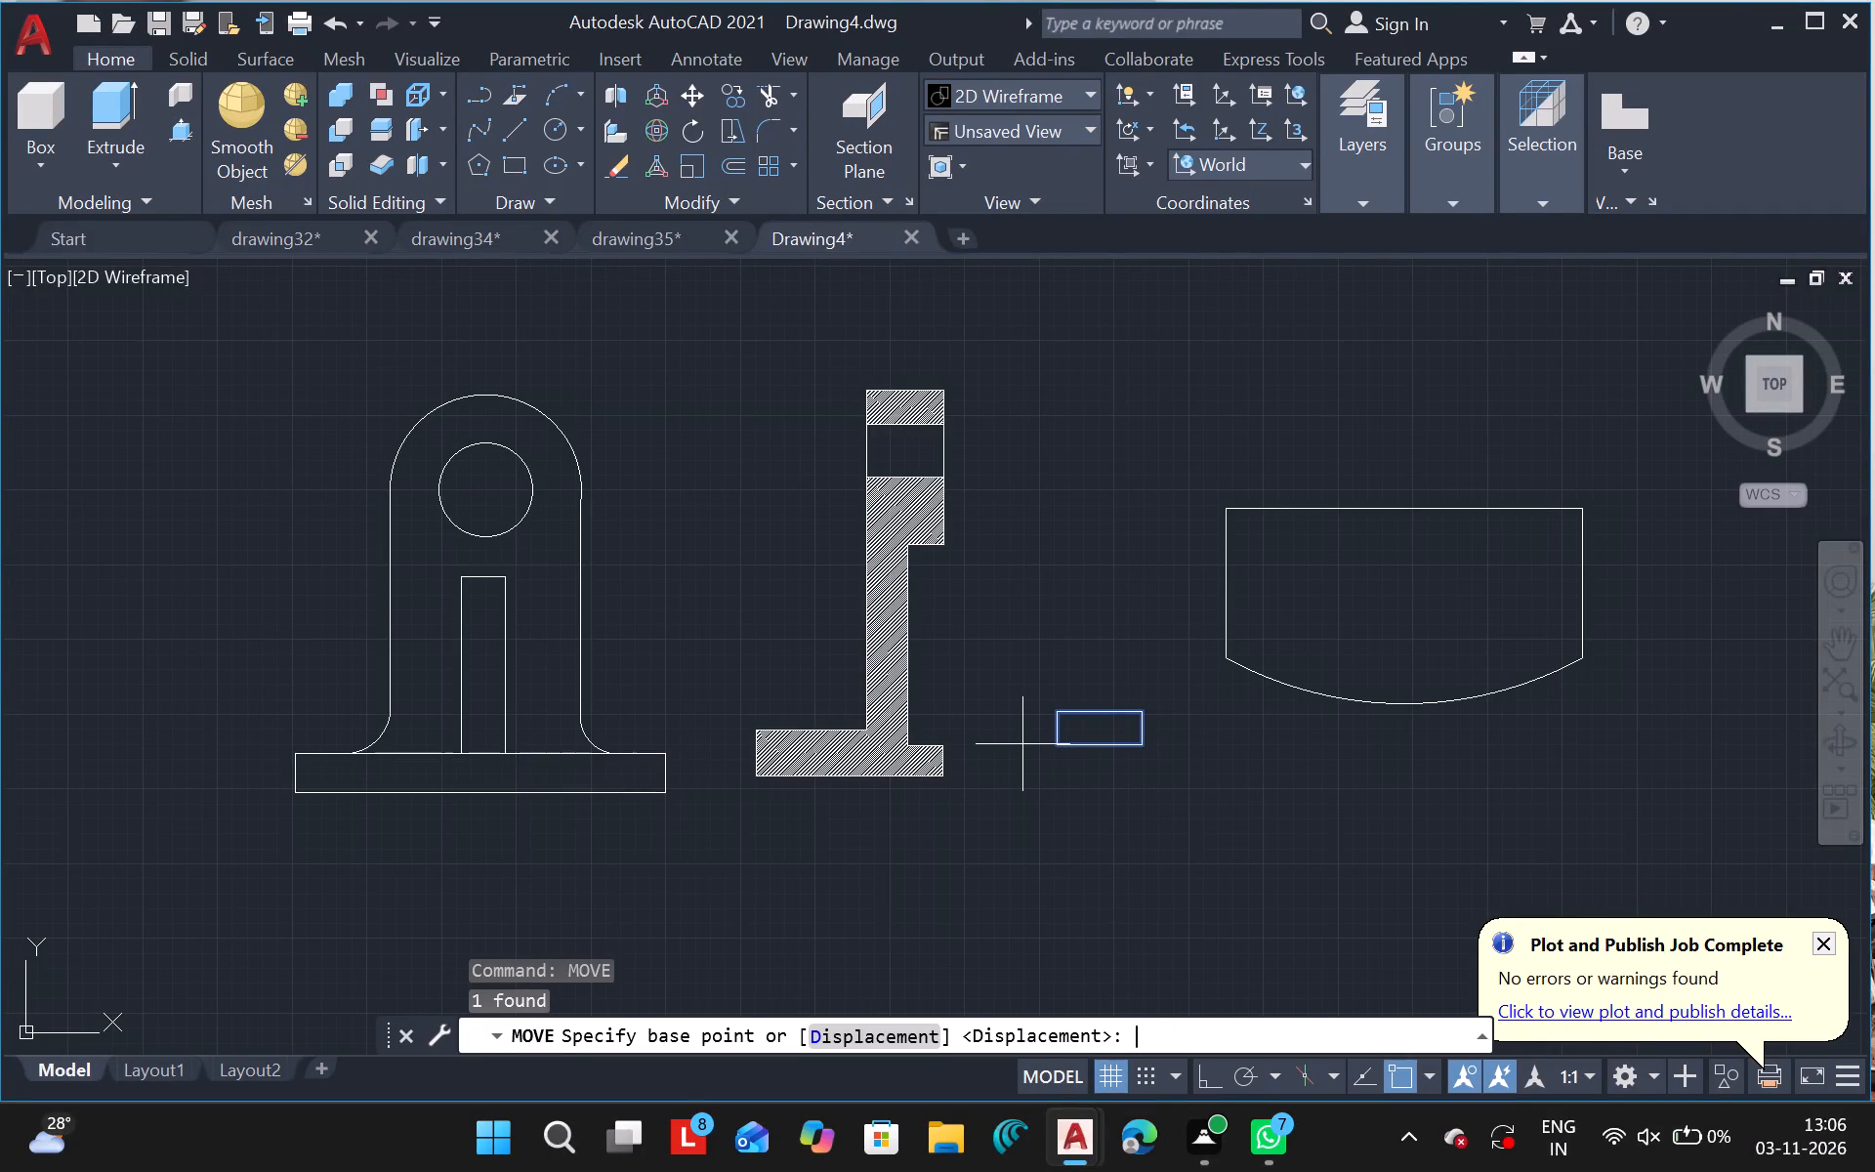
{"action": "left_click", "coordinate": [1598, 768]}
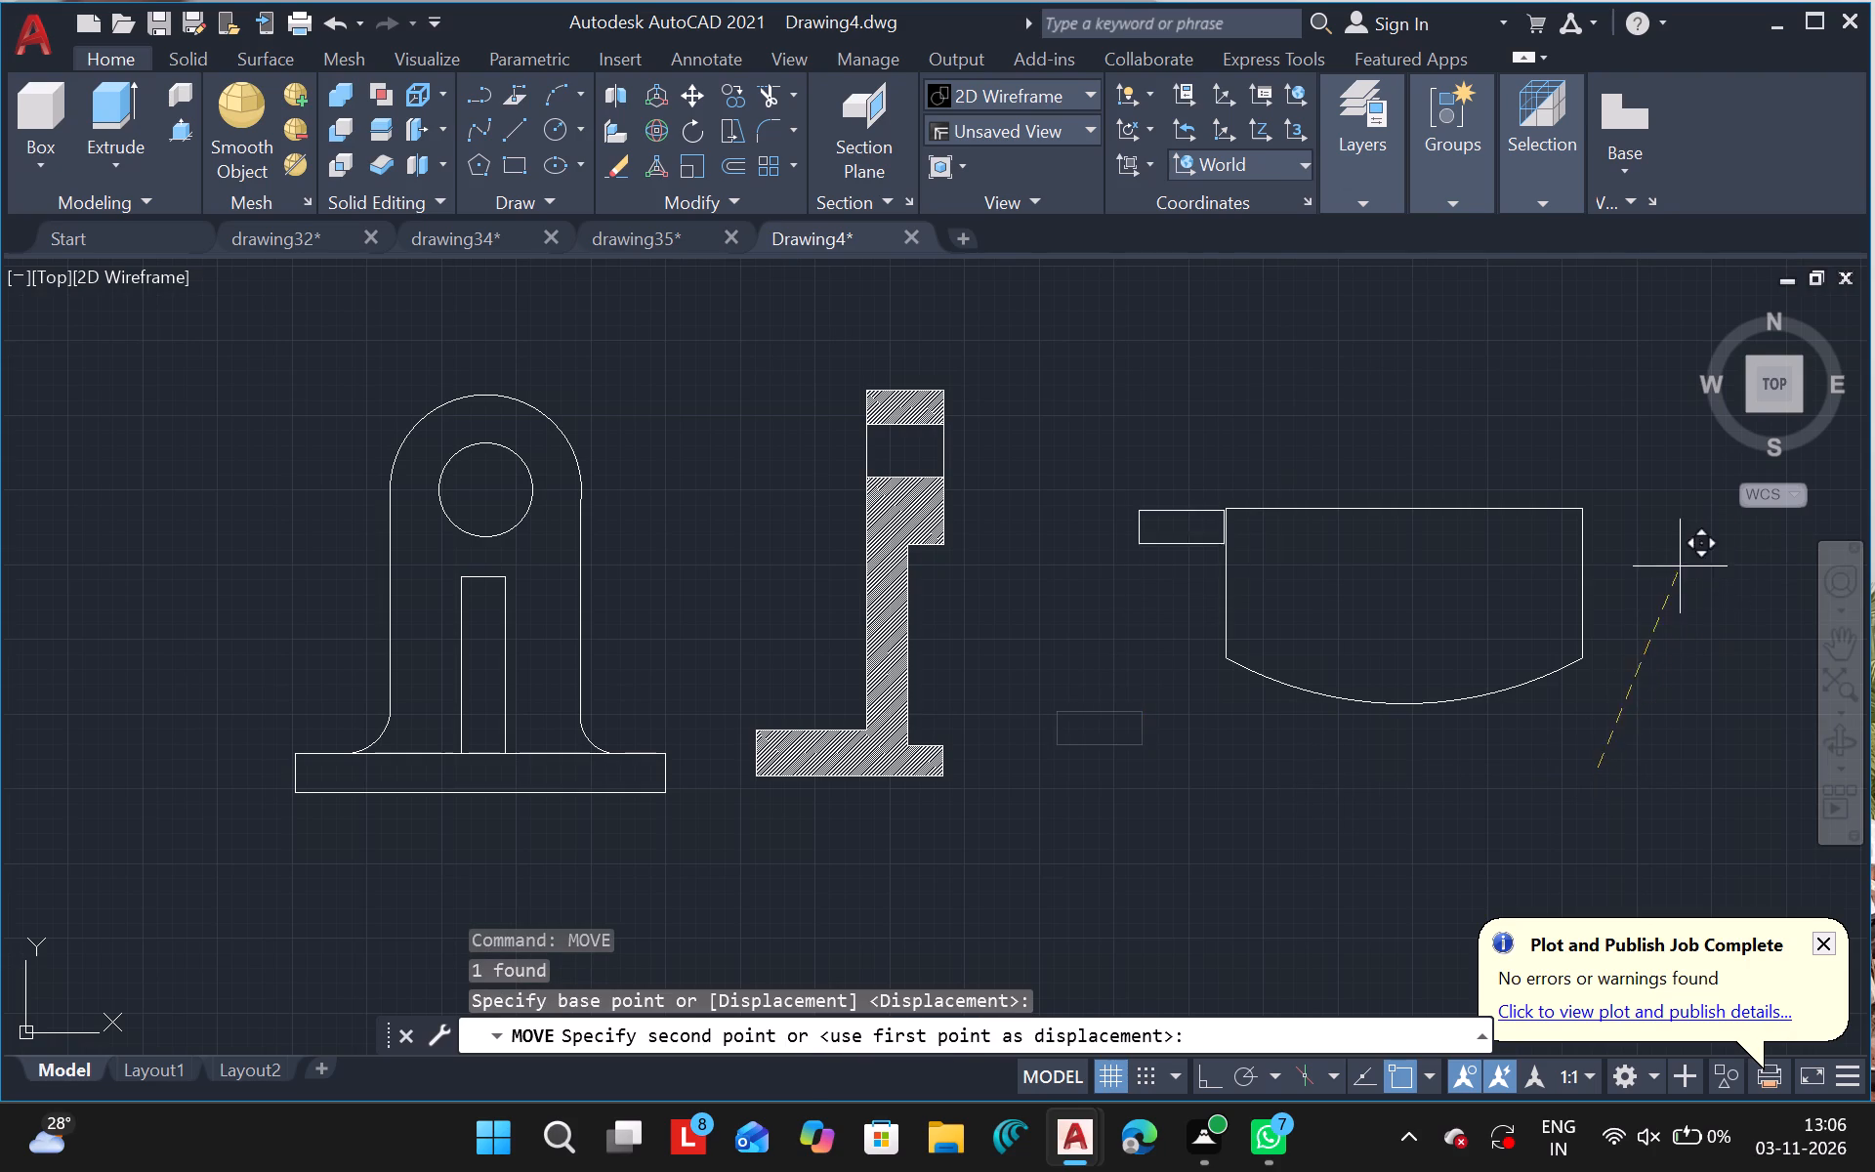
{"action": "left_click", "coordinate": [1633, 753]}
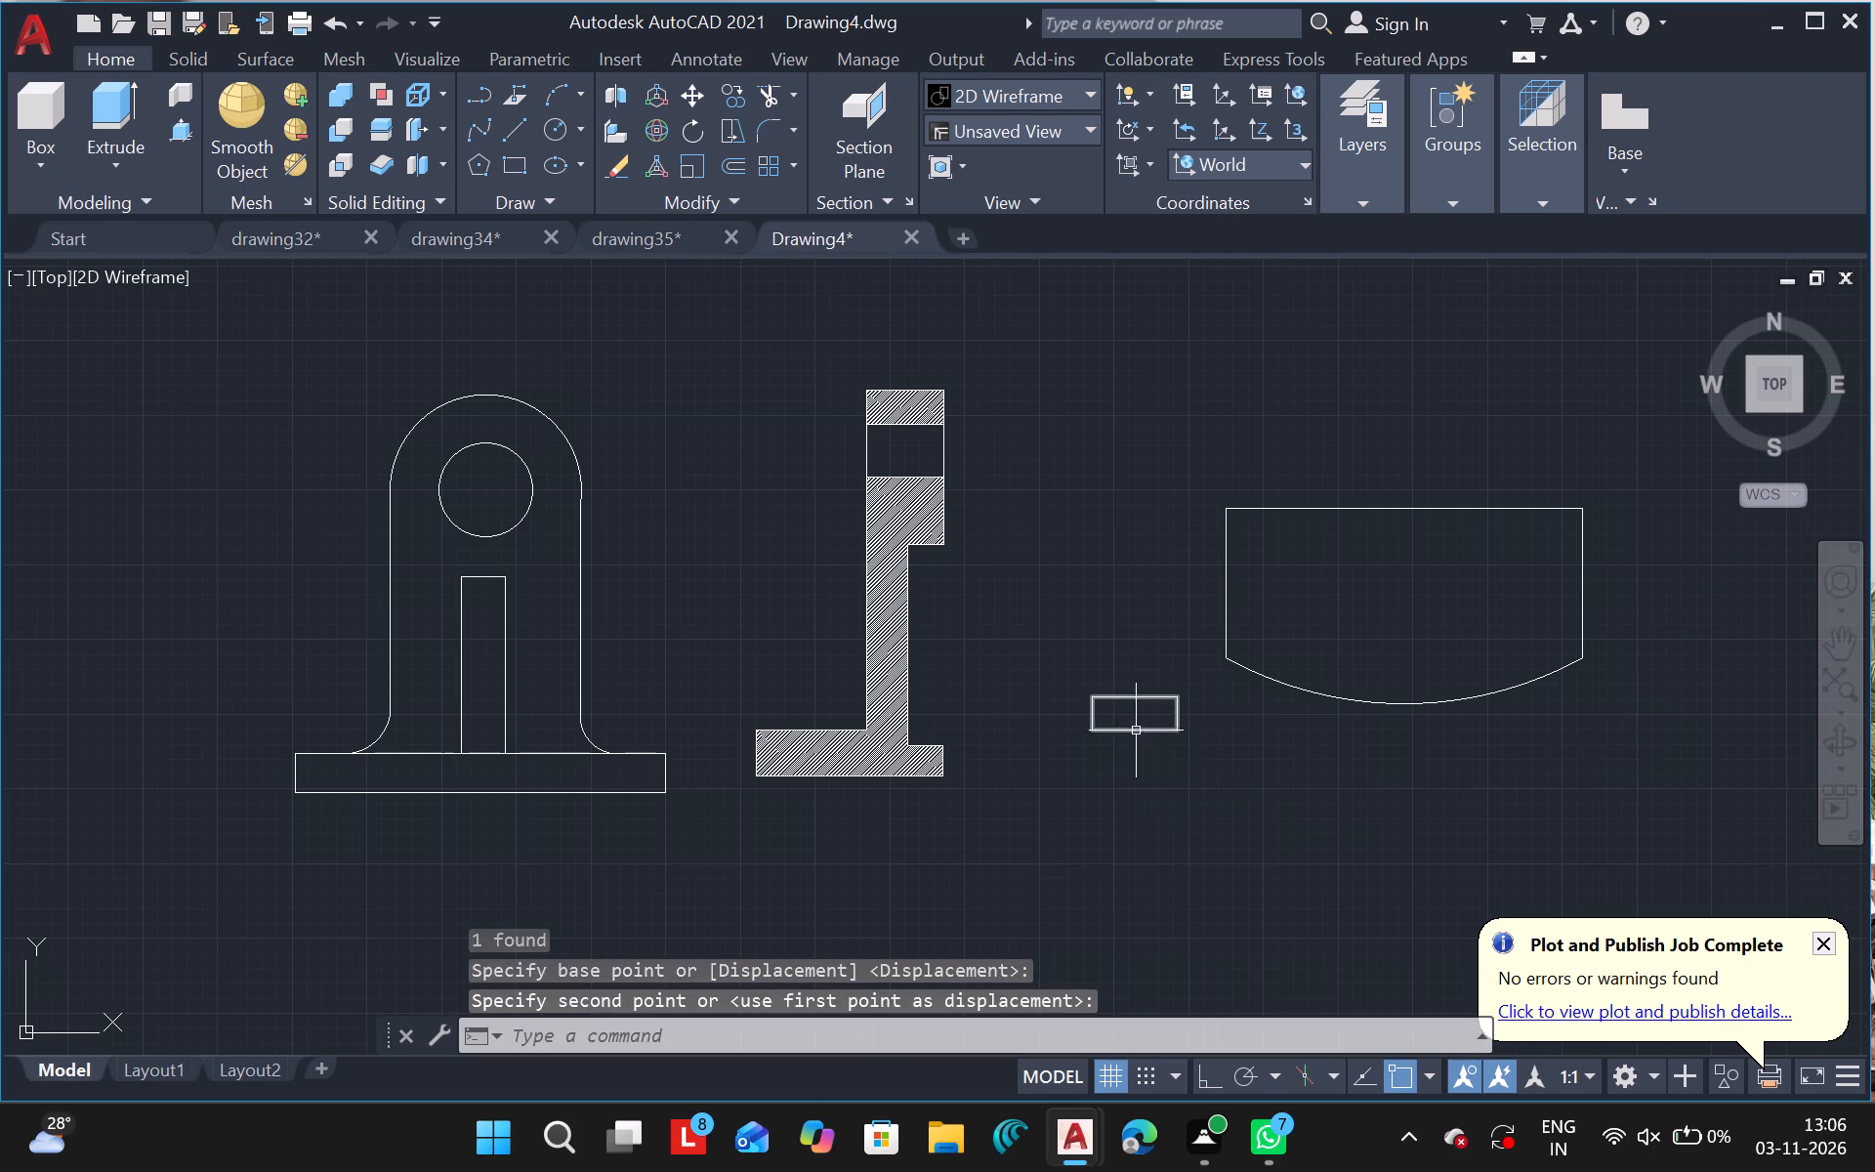
Move the small rectangle by its lower-right corner inside the arc-bottomed outline, centred directly beneath the top edge.
{"action": "left_click_drag", "start_coordinate": [1071, 653], "coordinate": [1009, 732]}
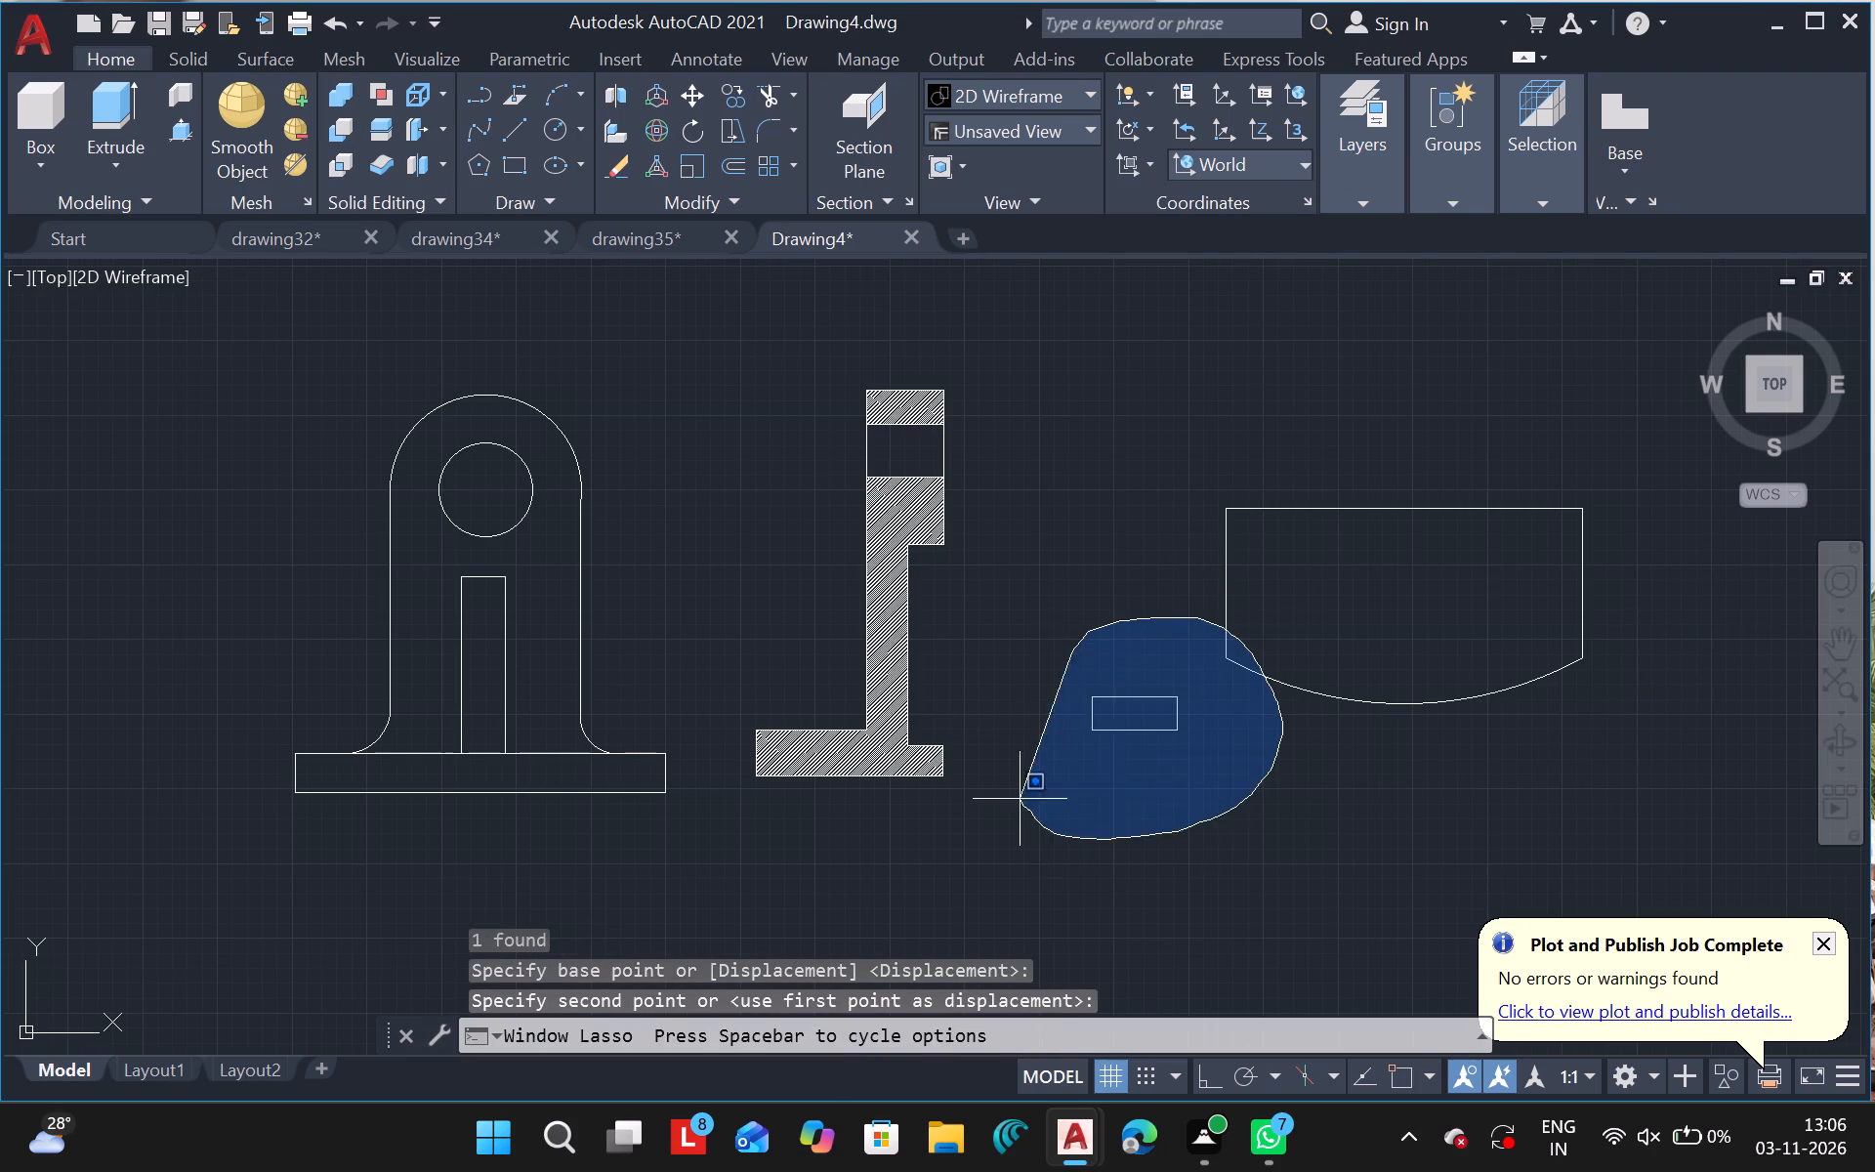
{"action": "left_click_drag", "start_coordinate": [1009, 732], "coordinate": [1040, 658]}
{"action": "type", "text": "mo"}
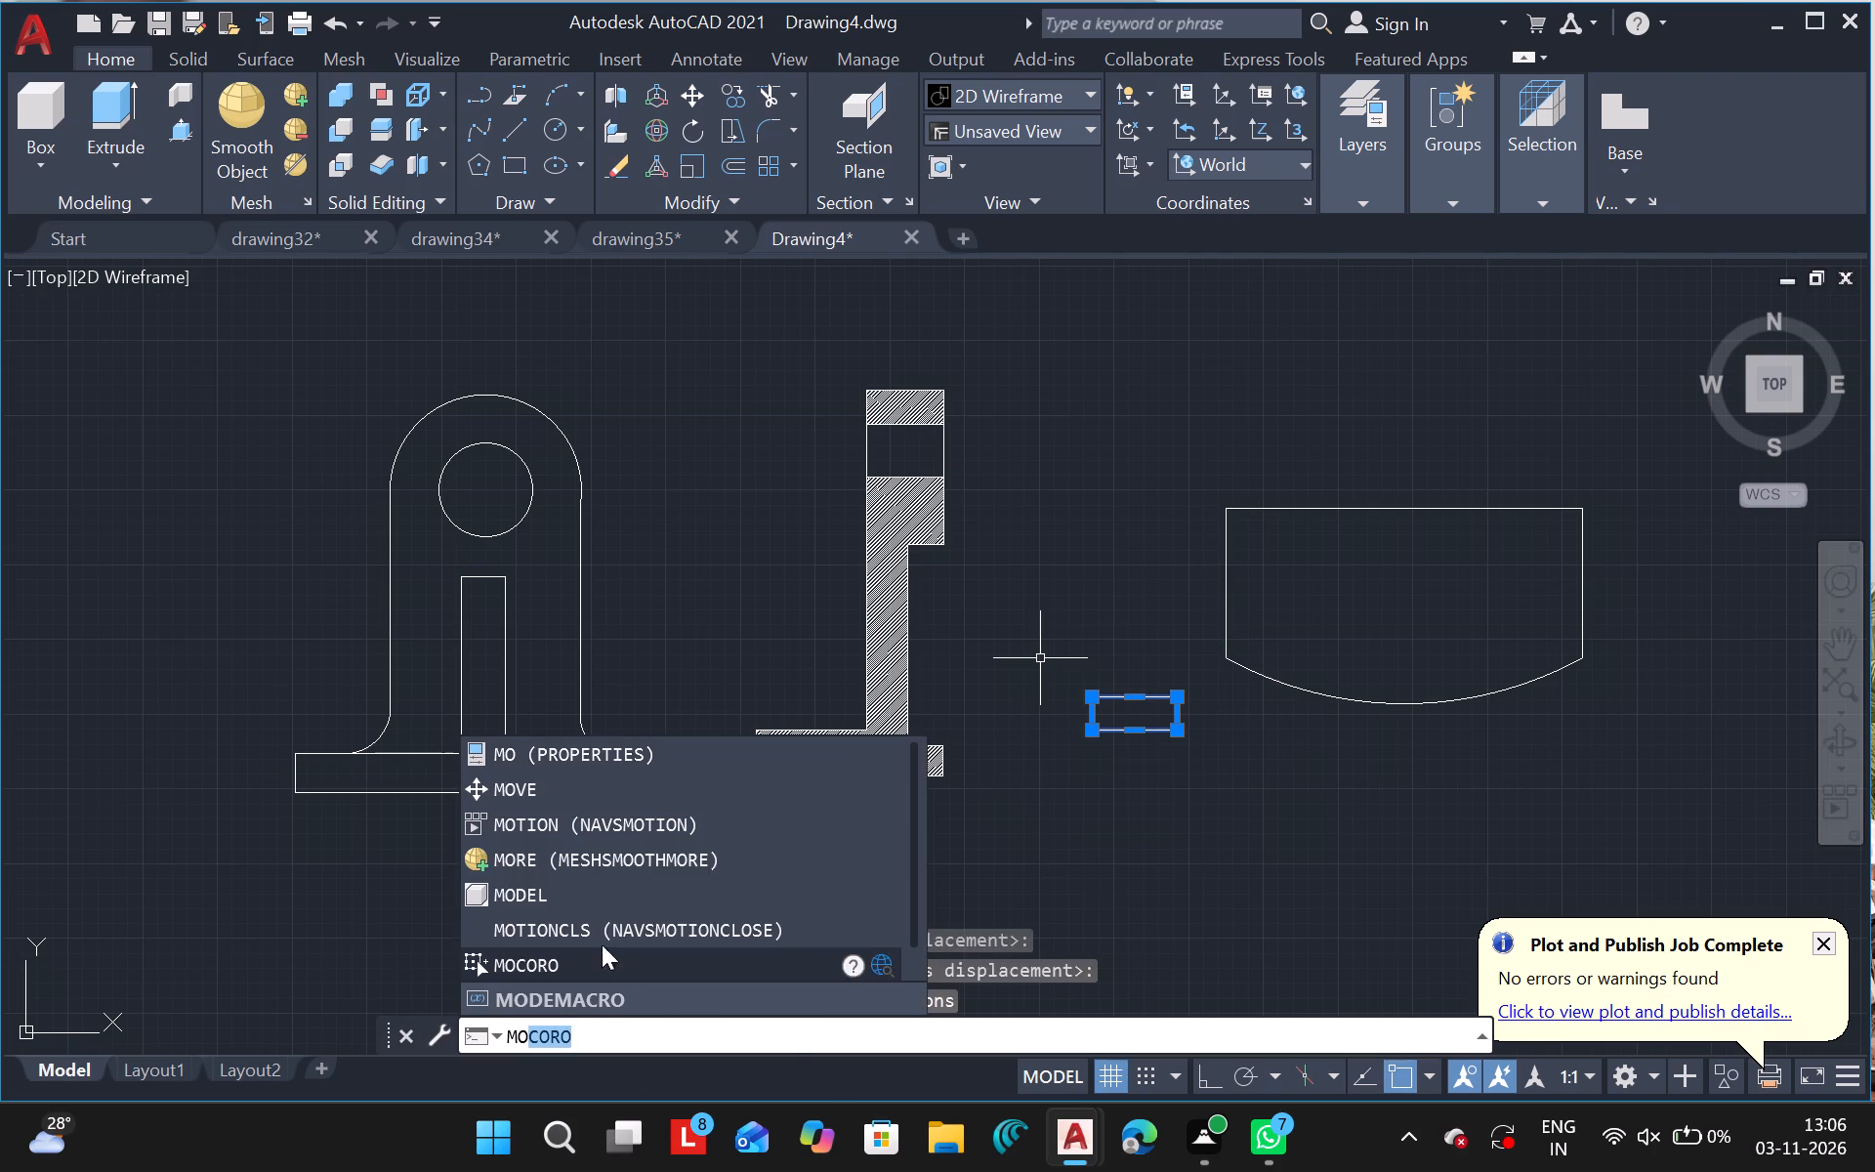
{"action": "left_click", "coordinate": [604, 777]}
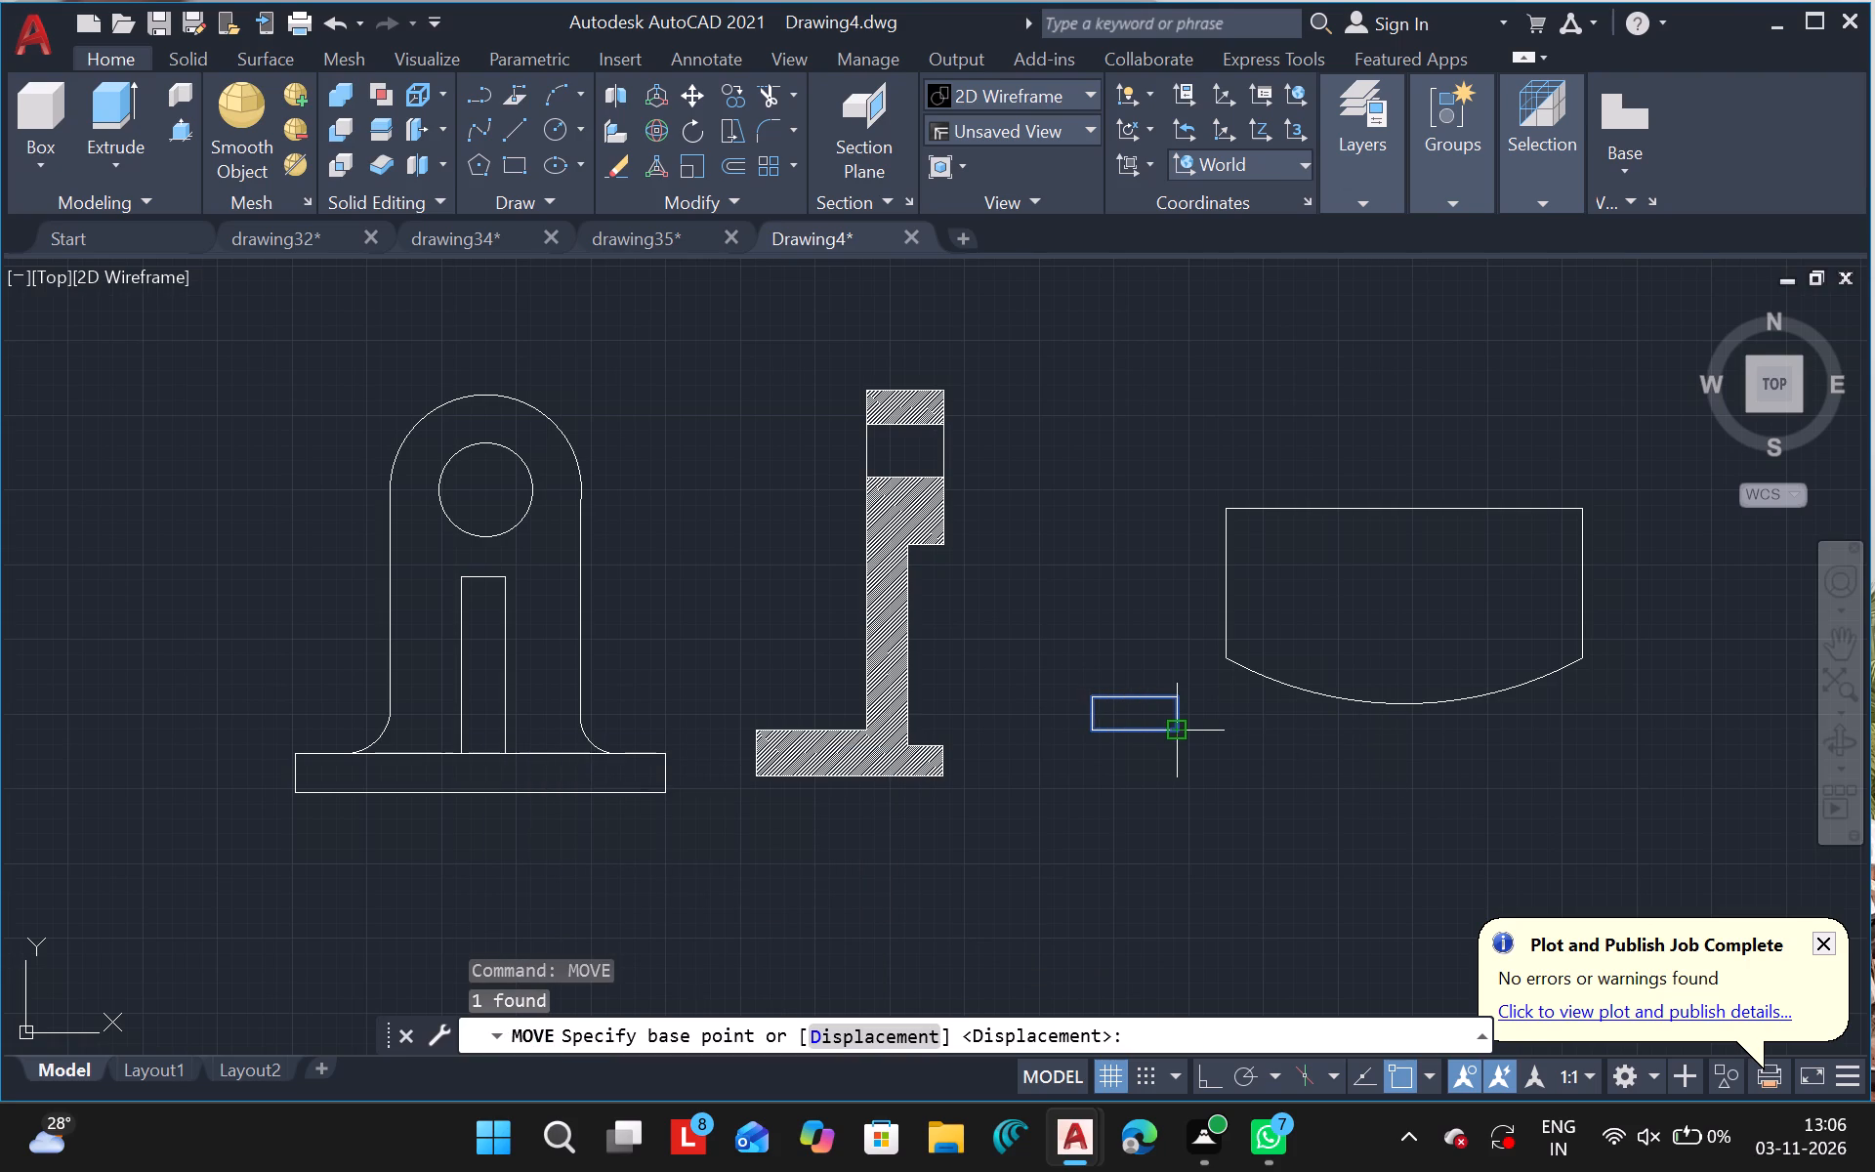
{"action": "left_click_drag", "start_coordinate": [1168, 732], "coordinate": [1446, 545]}
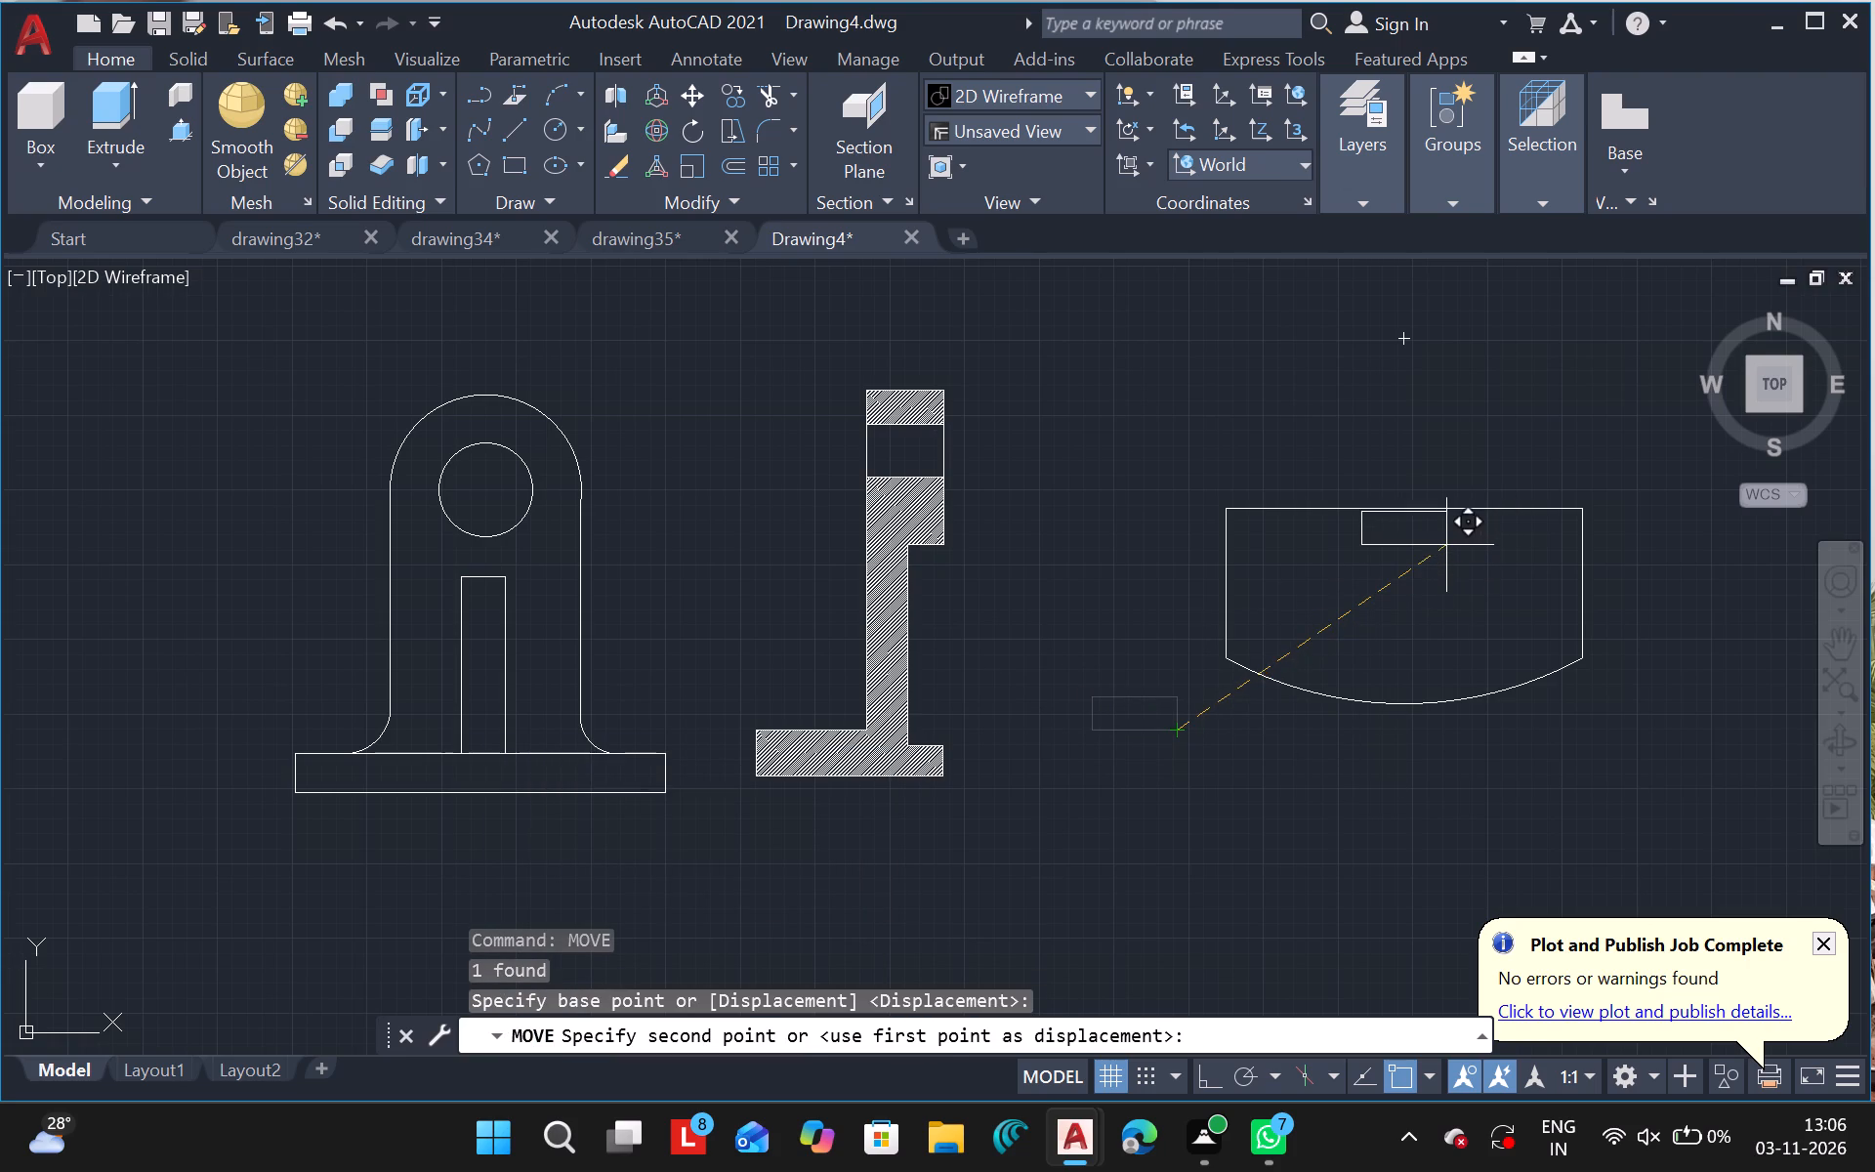
{"action": "left_click_drag", "start_coordinate": [1446, 545], "coordinate": [1446, 543]}
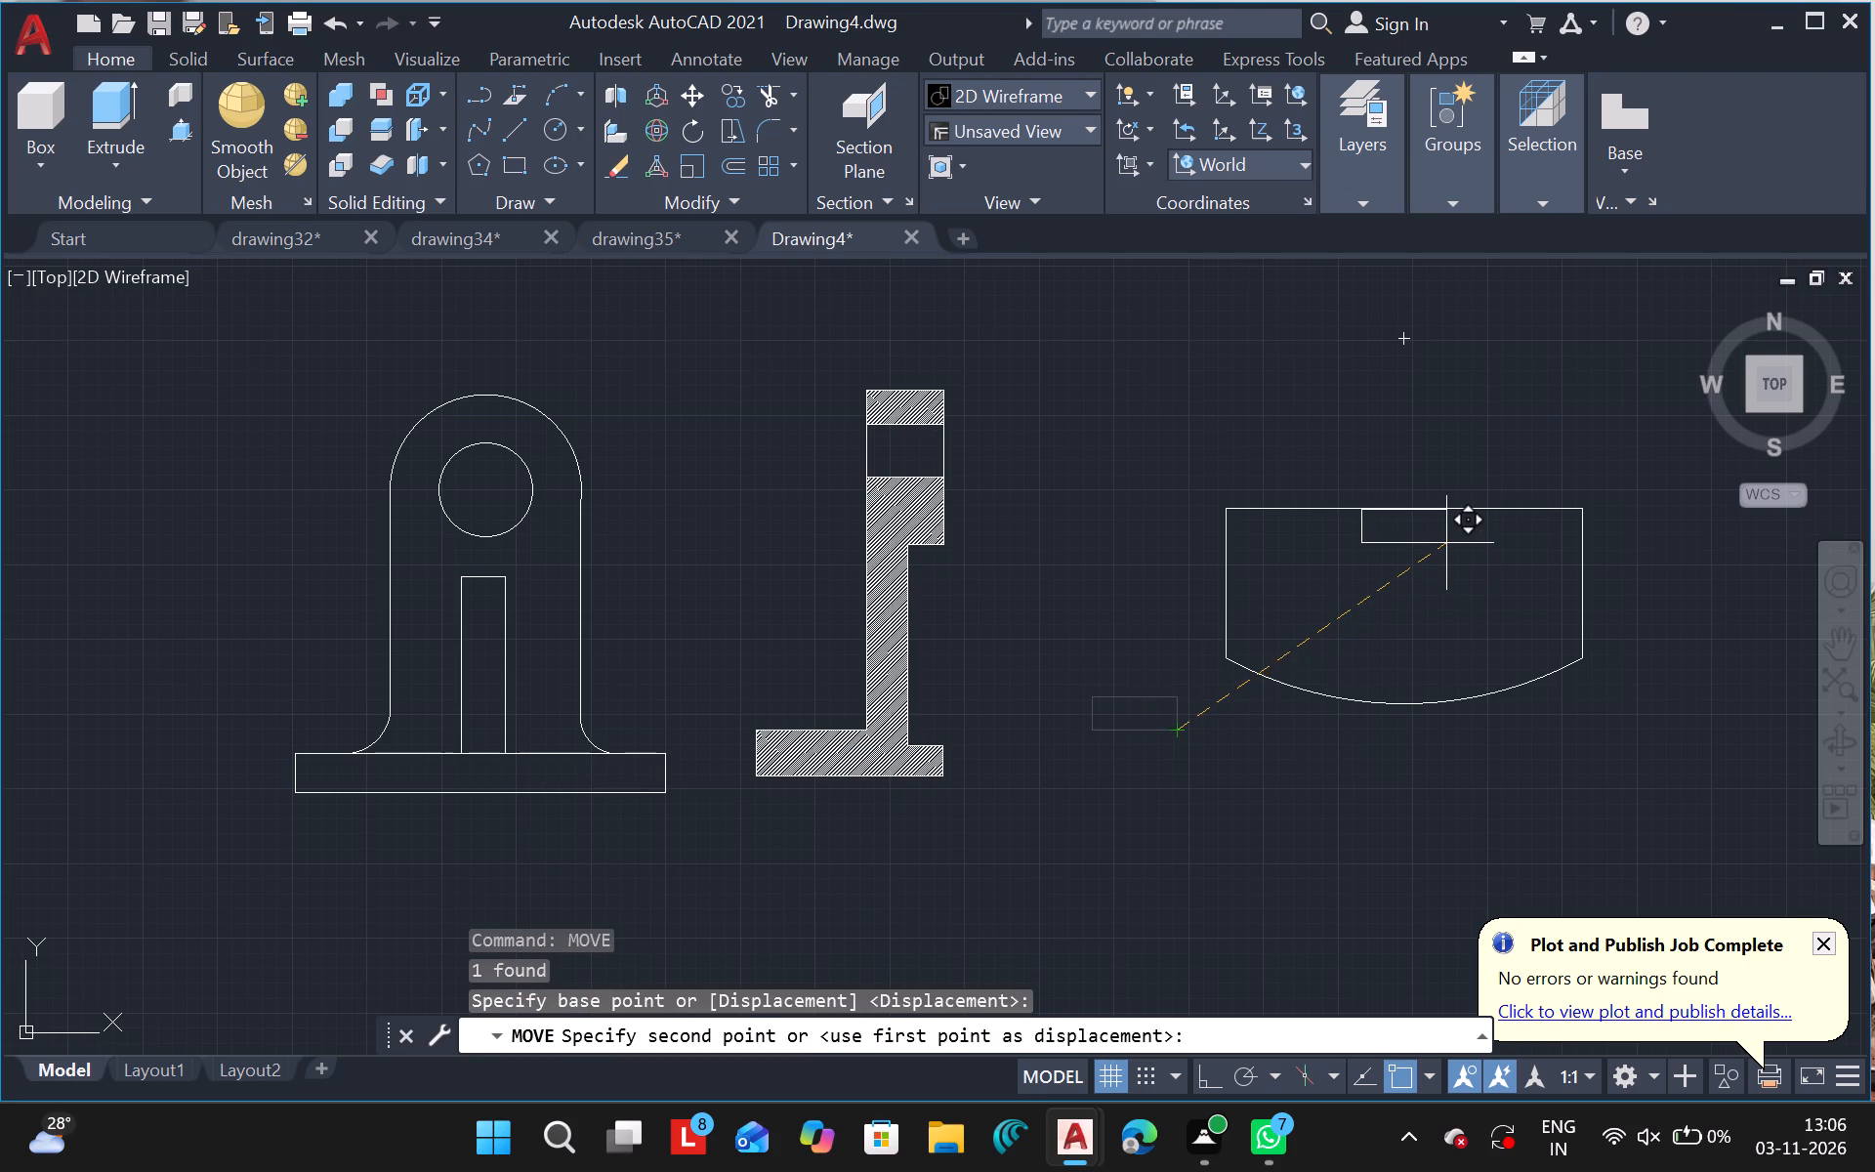
{"action": "left_click", "coordinate": [1446, 543]}
{"action": "key", "text": "Escape"}
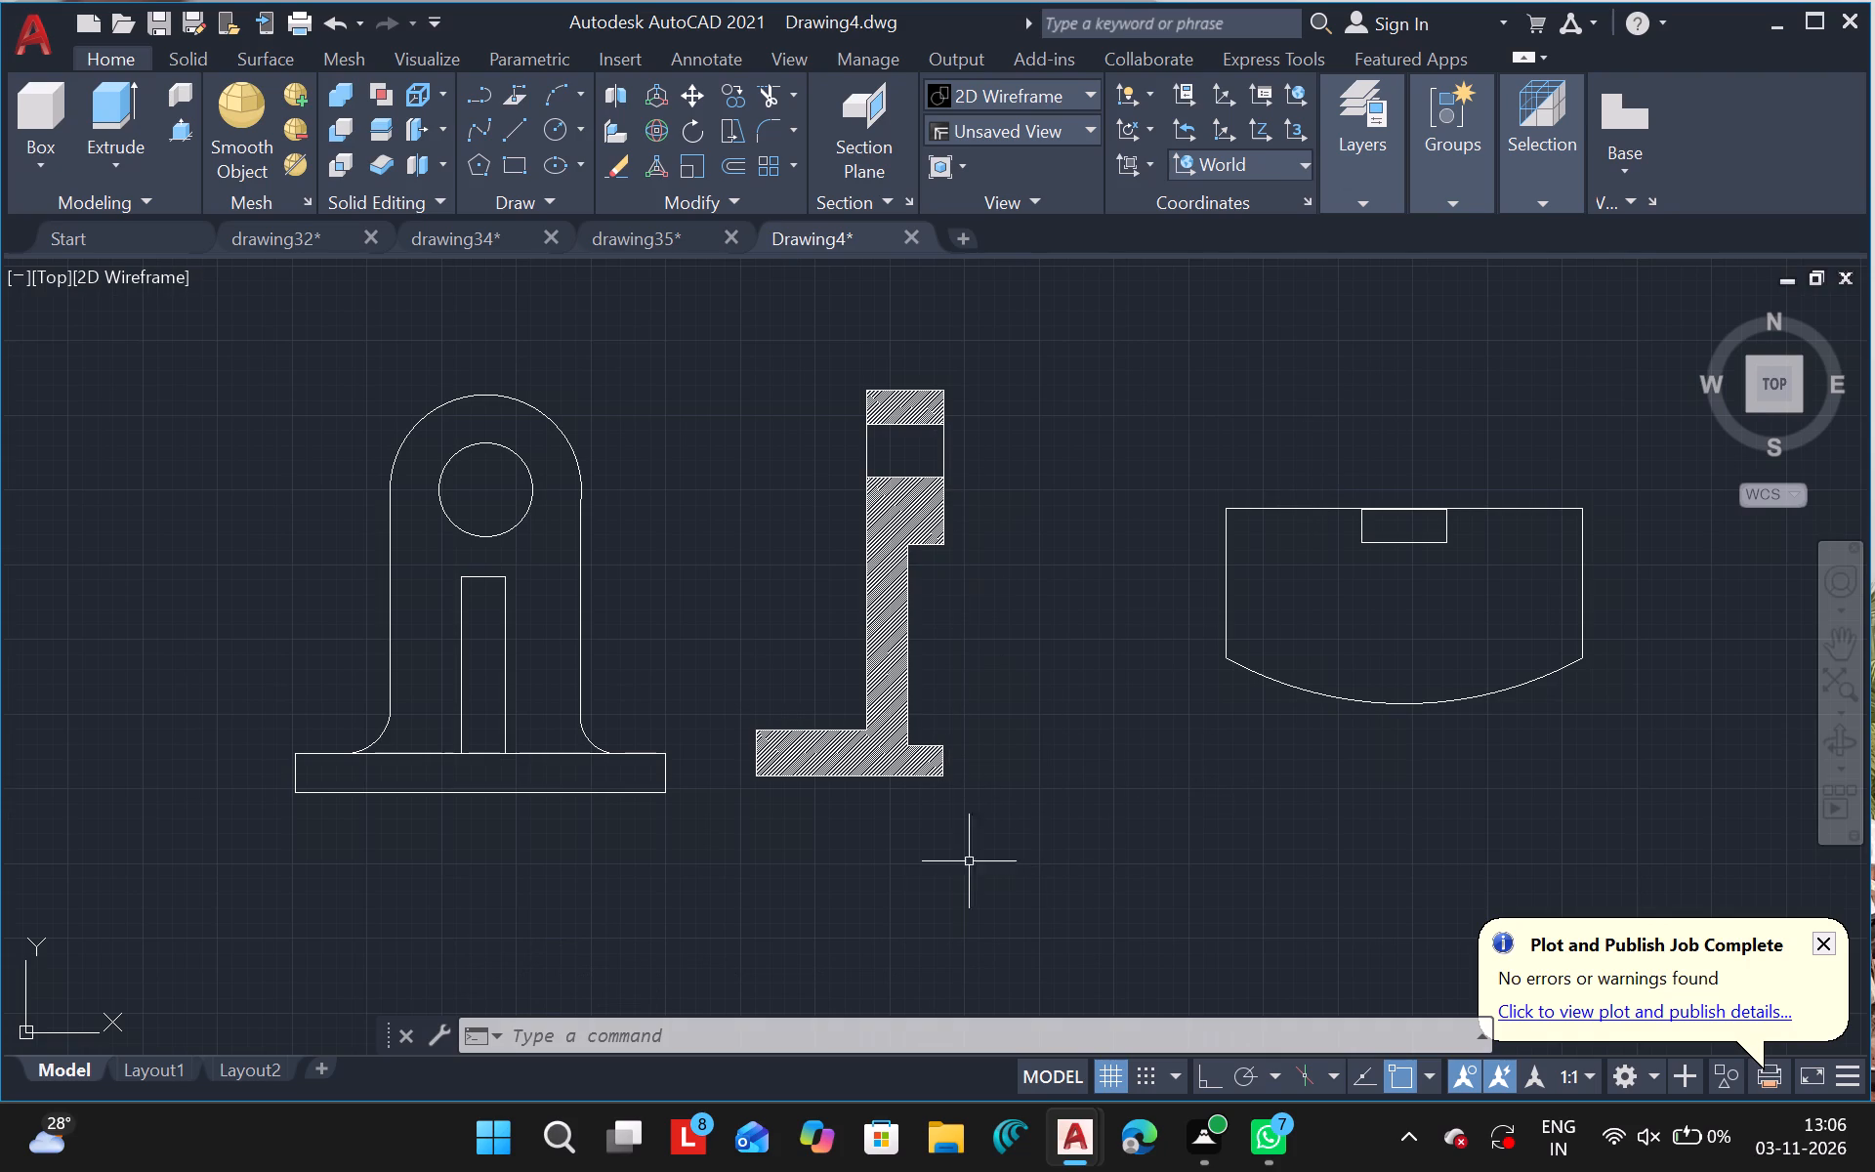
Draw horizontal lines outward from both lower corners of the small rectangle, each ending short of the outline's side edge.
{"action": "left_click", "coordinate": [508, 130]}
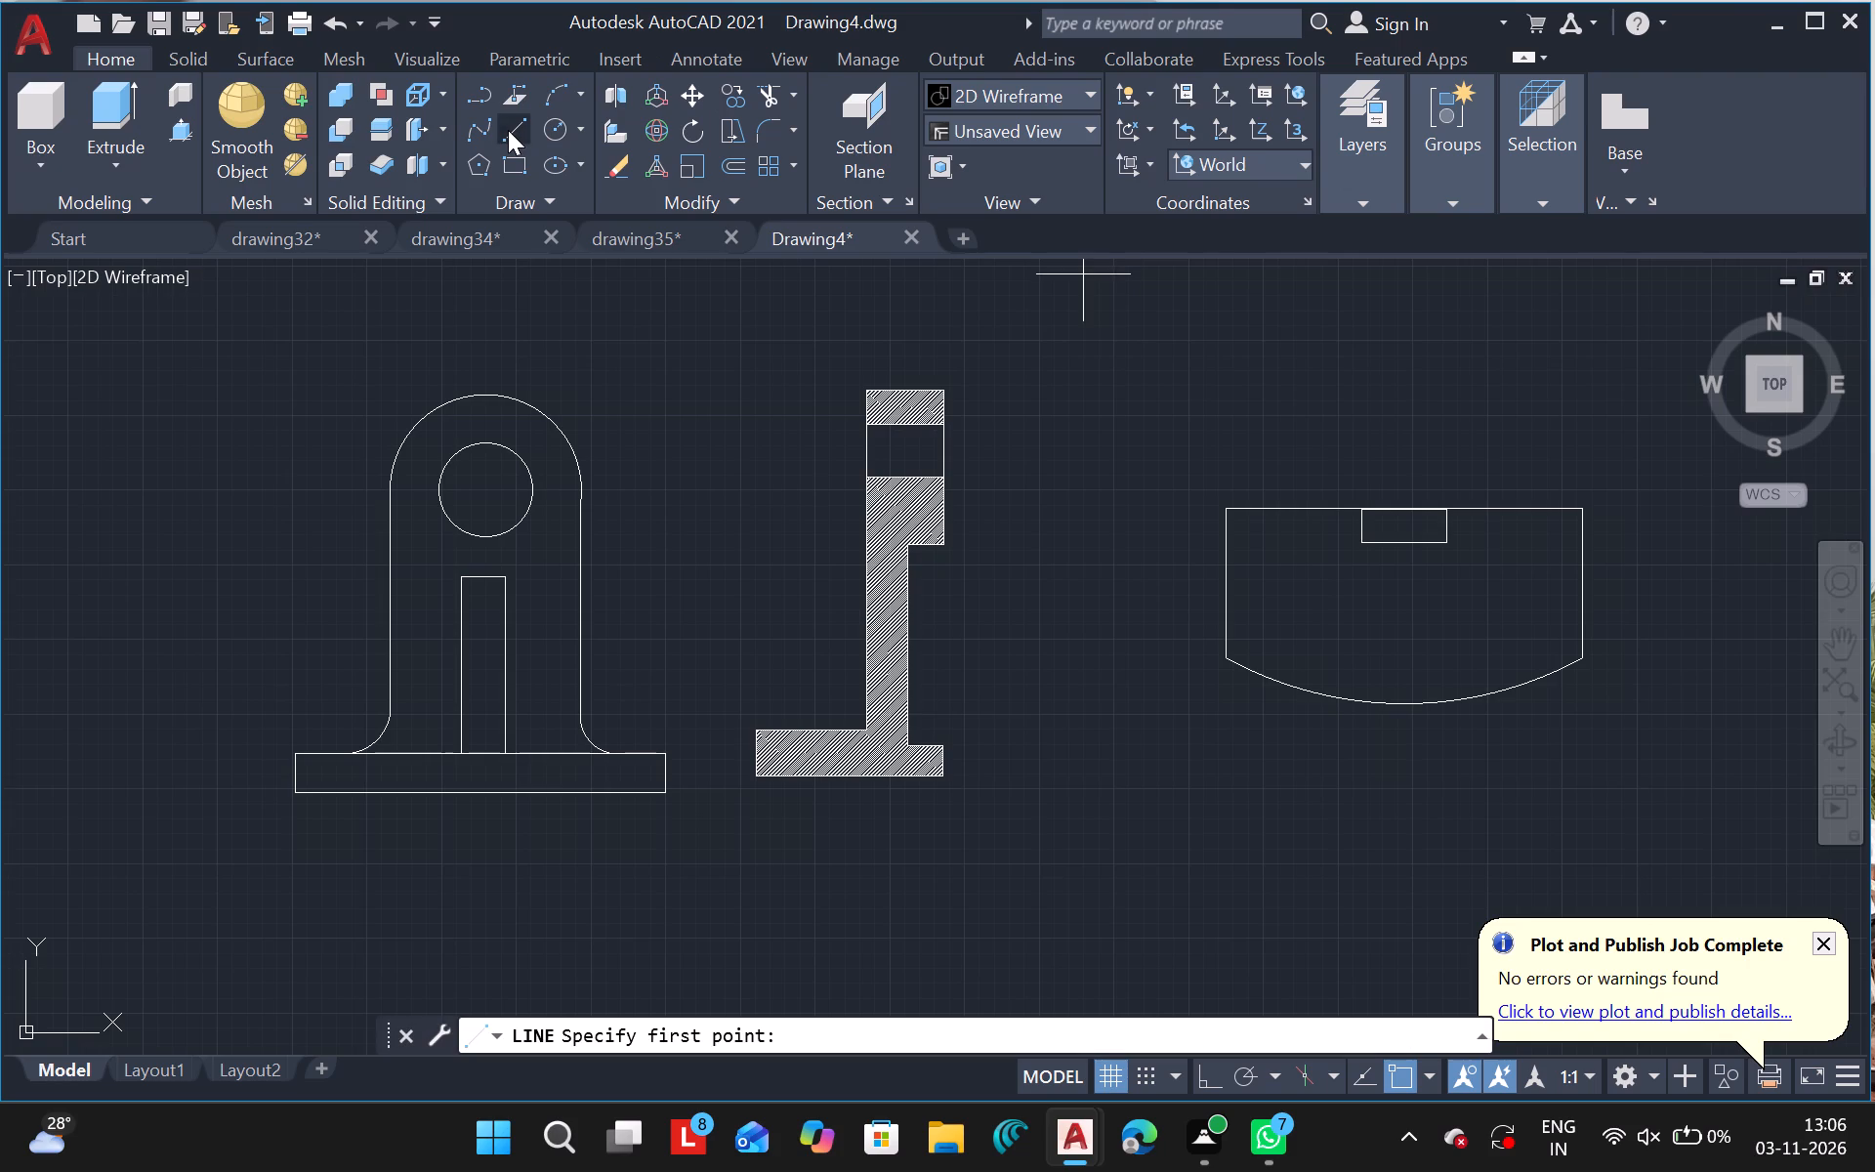
{"action": "left_click_drag", "start_coordinate": [1364, 544], "coordinate": [1345, 552]}
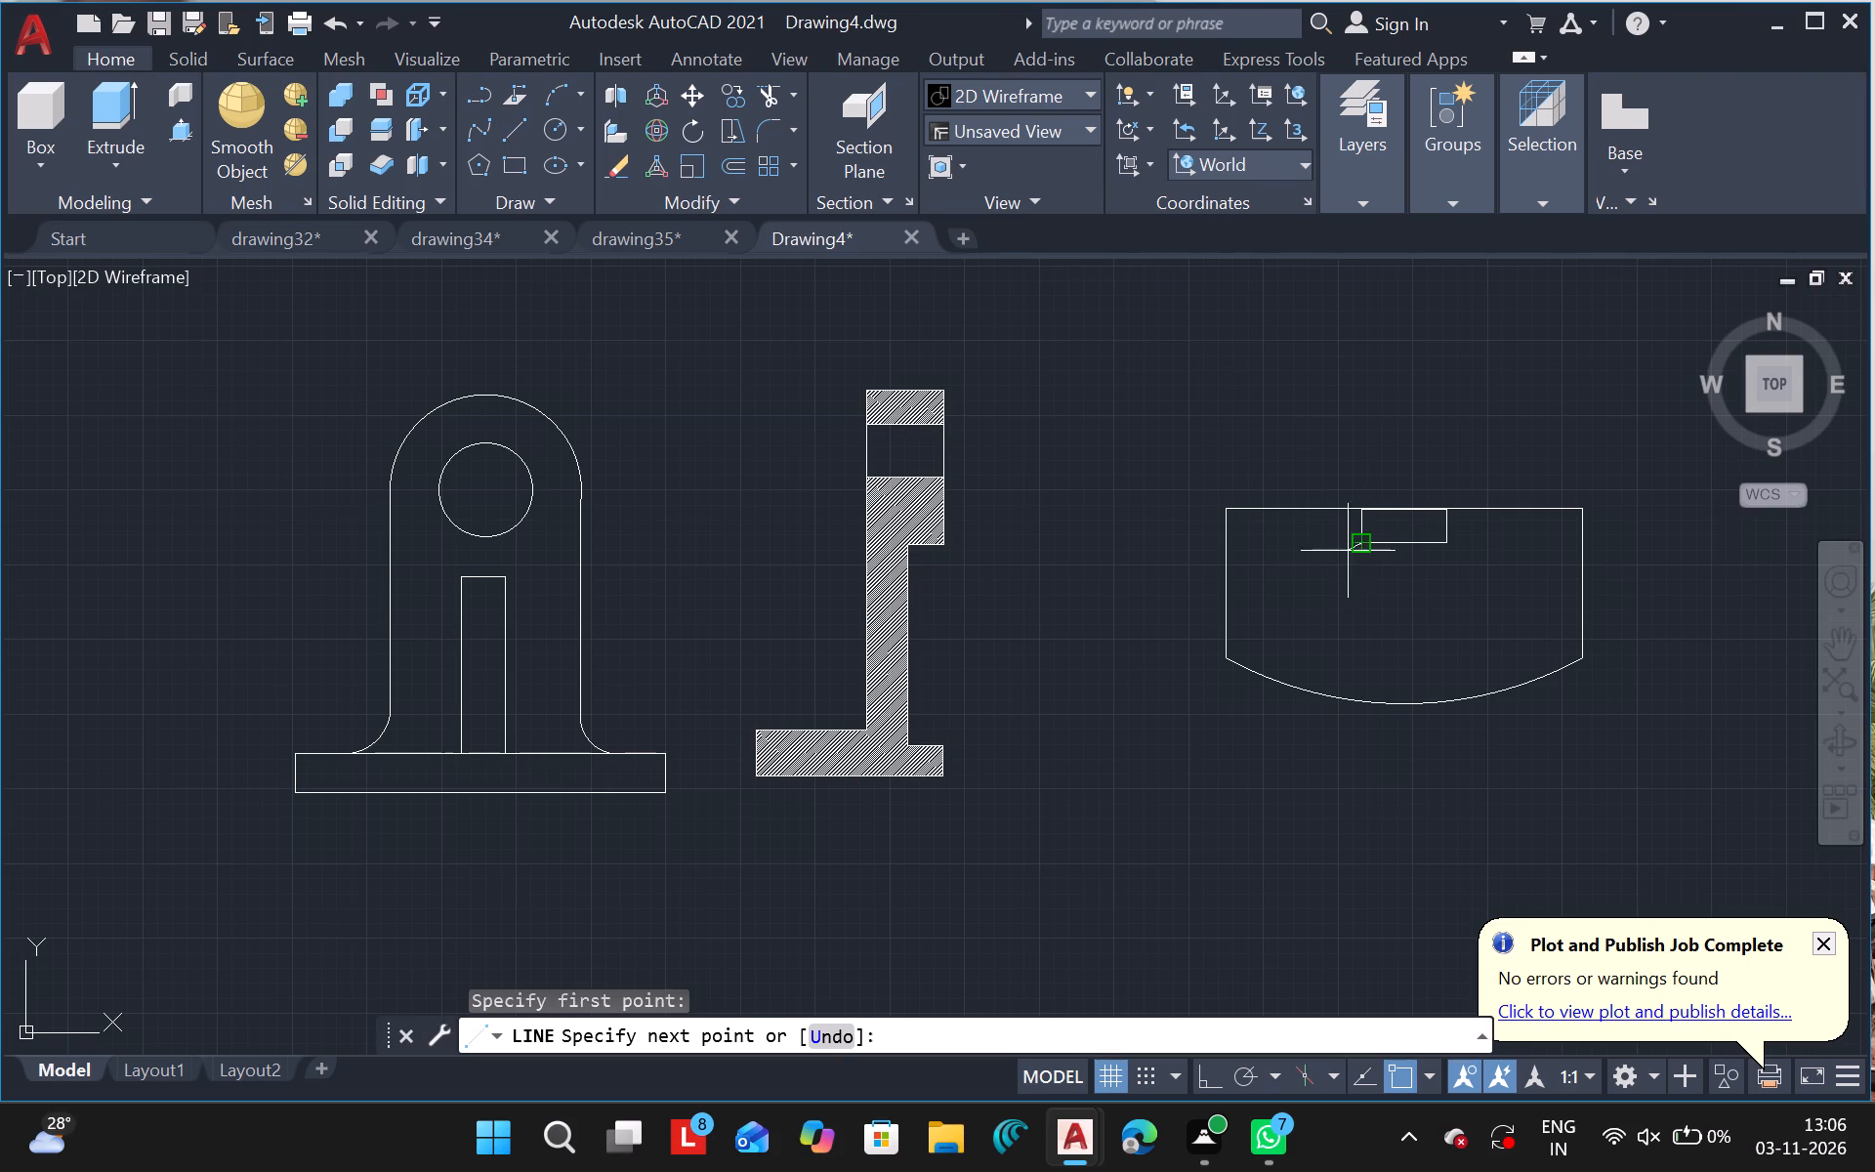
{"action": "left_click_drag", "start_coordinate": [1345, 552], "coordinate": [1277, 555]}
{"action": "left_click", "coordinate": [1277, 555]}
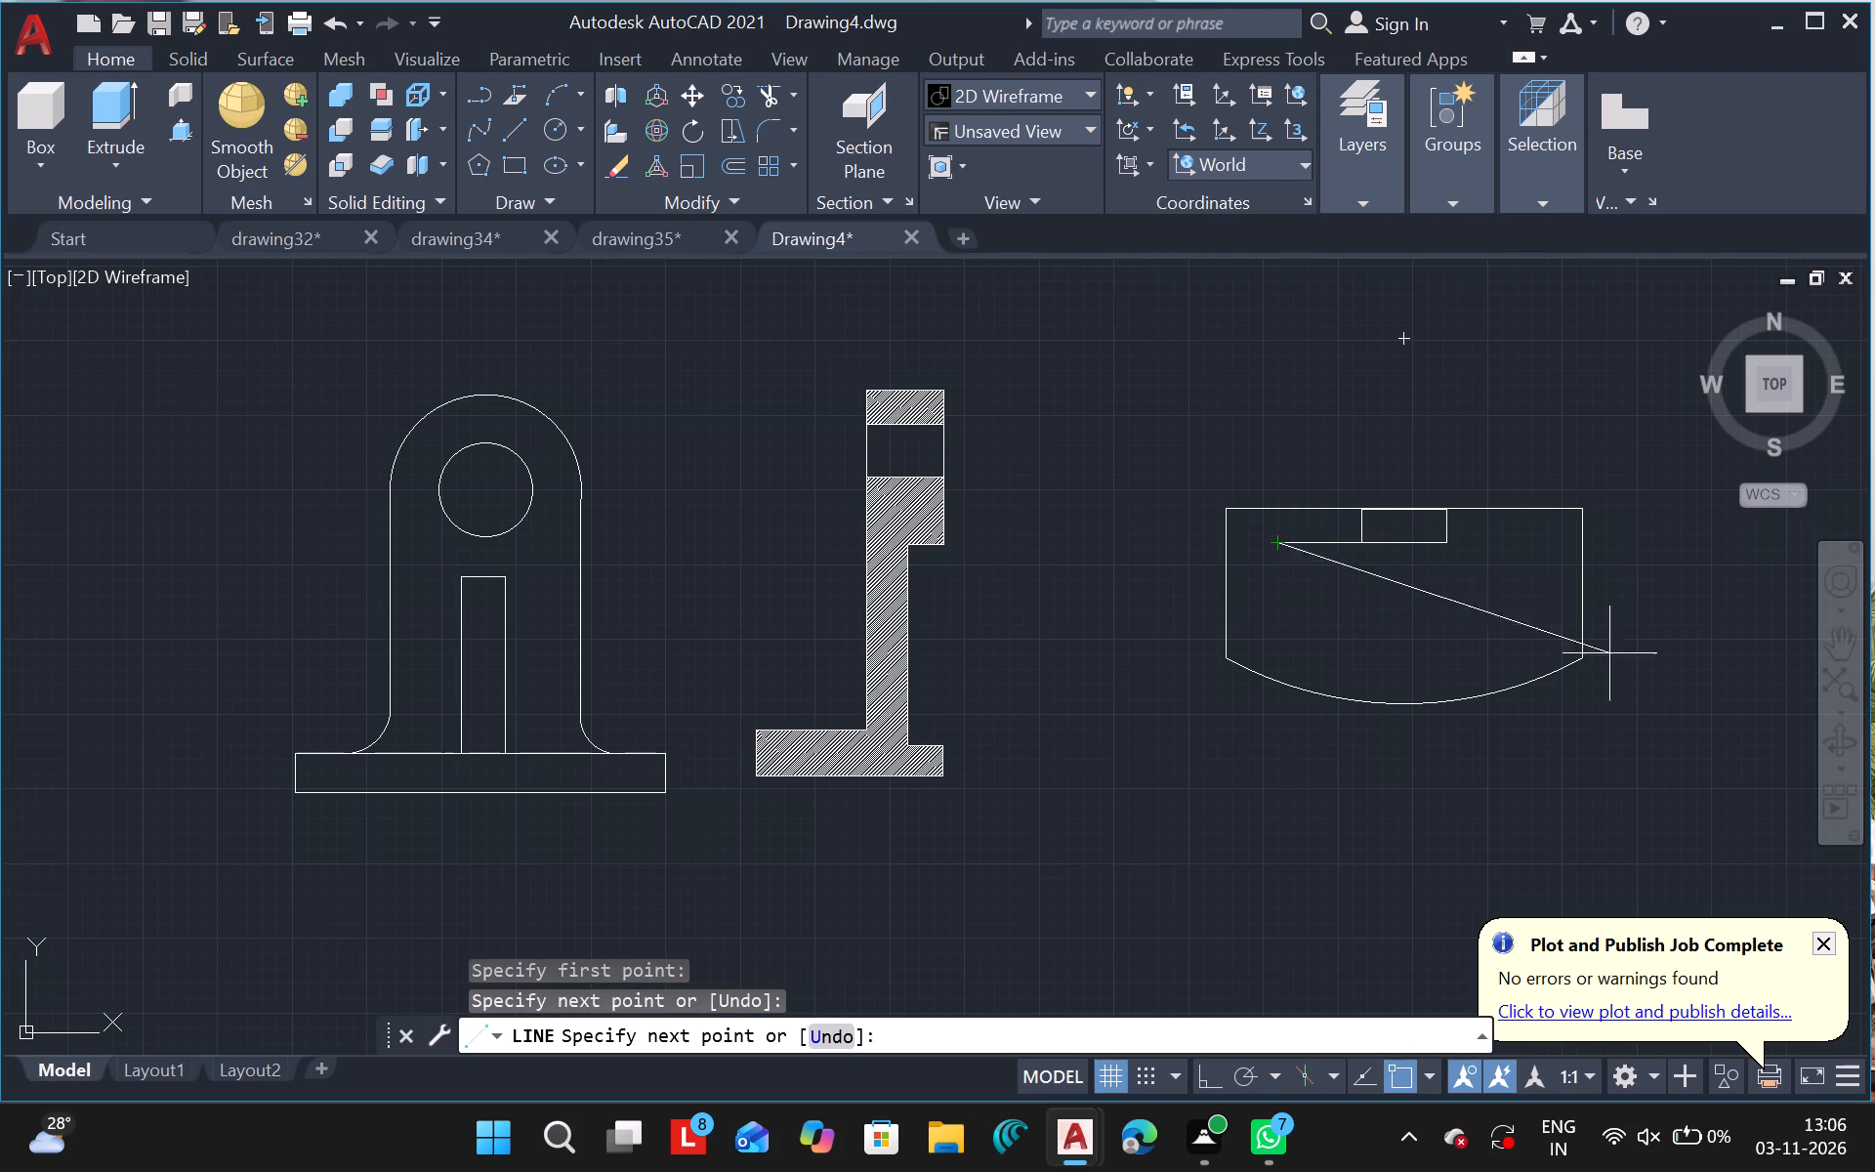
{"action": "key", "text": "Escape"}
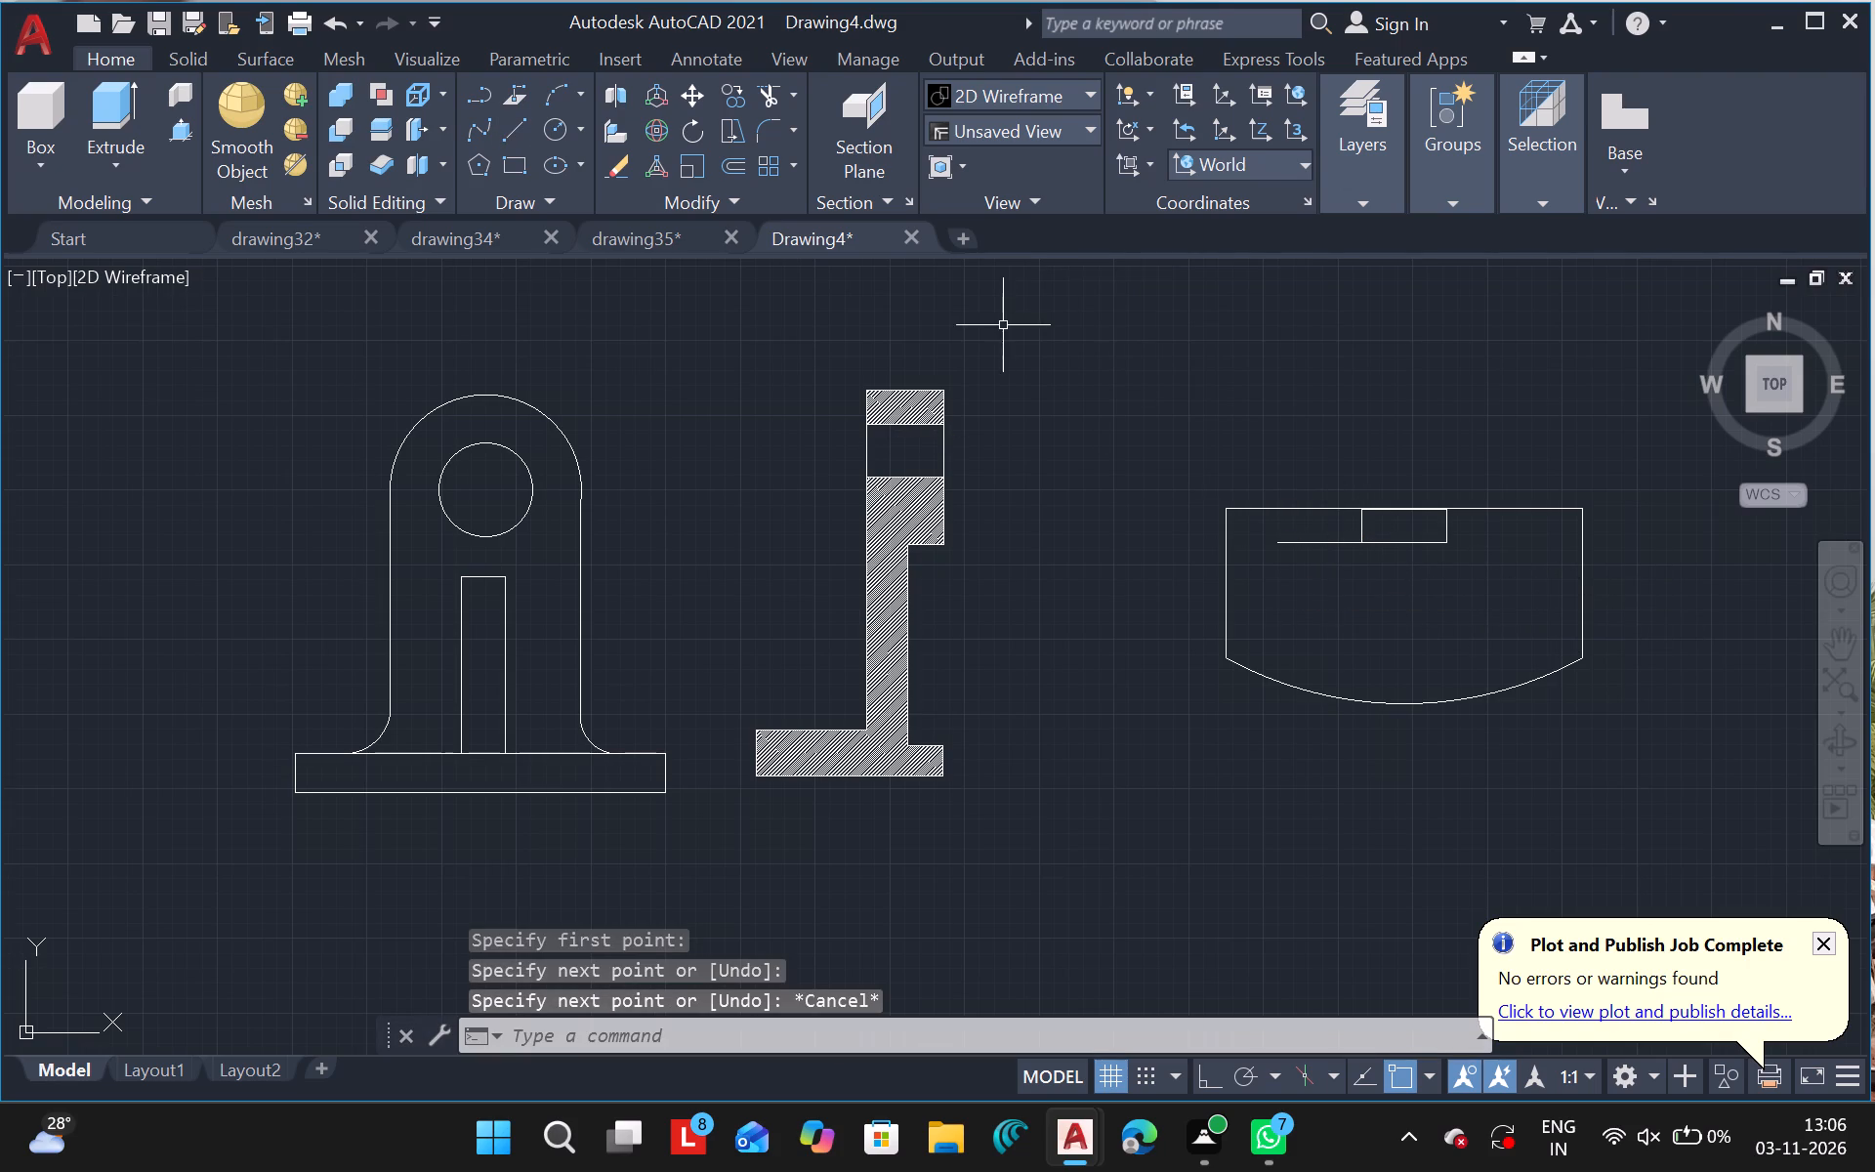
{"action": "left_click", "coordinate": [521, 124]}
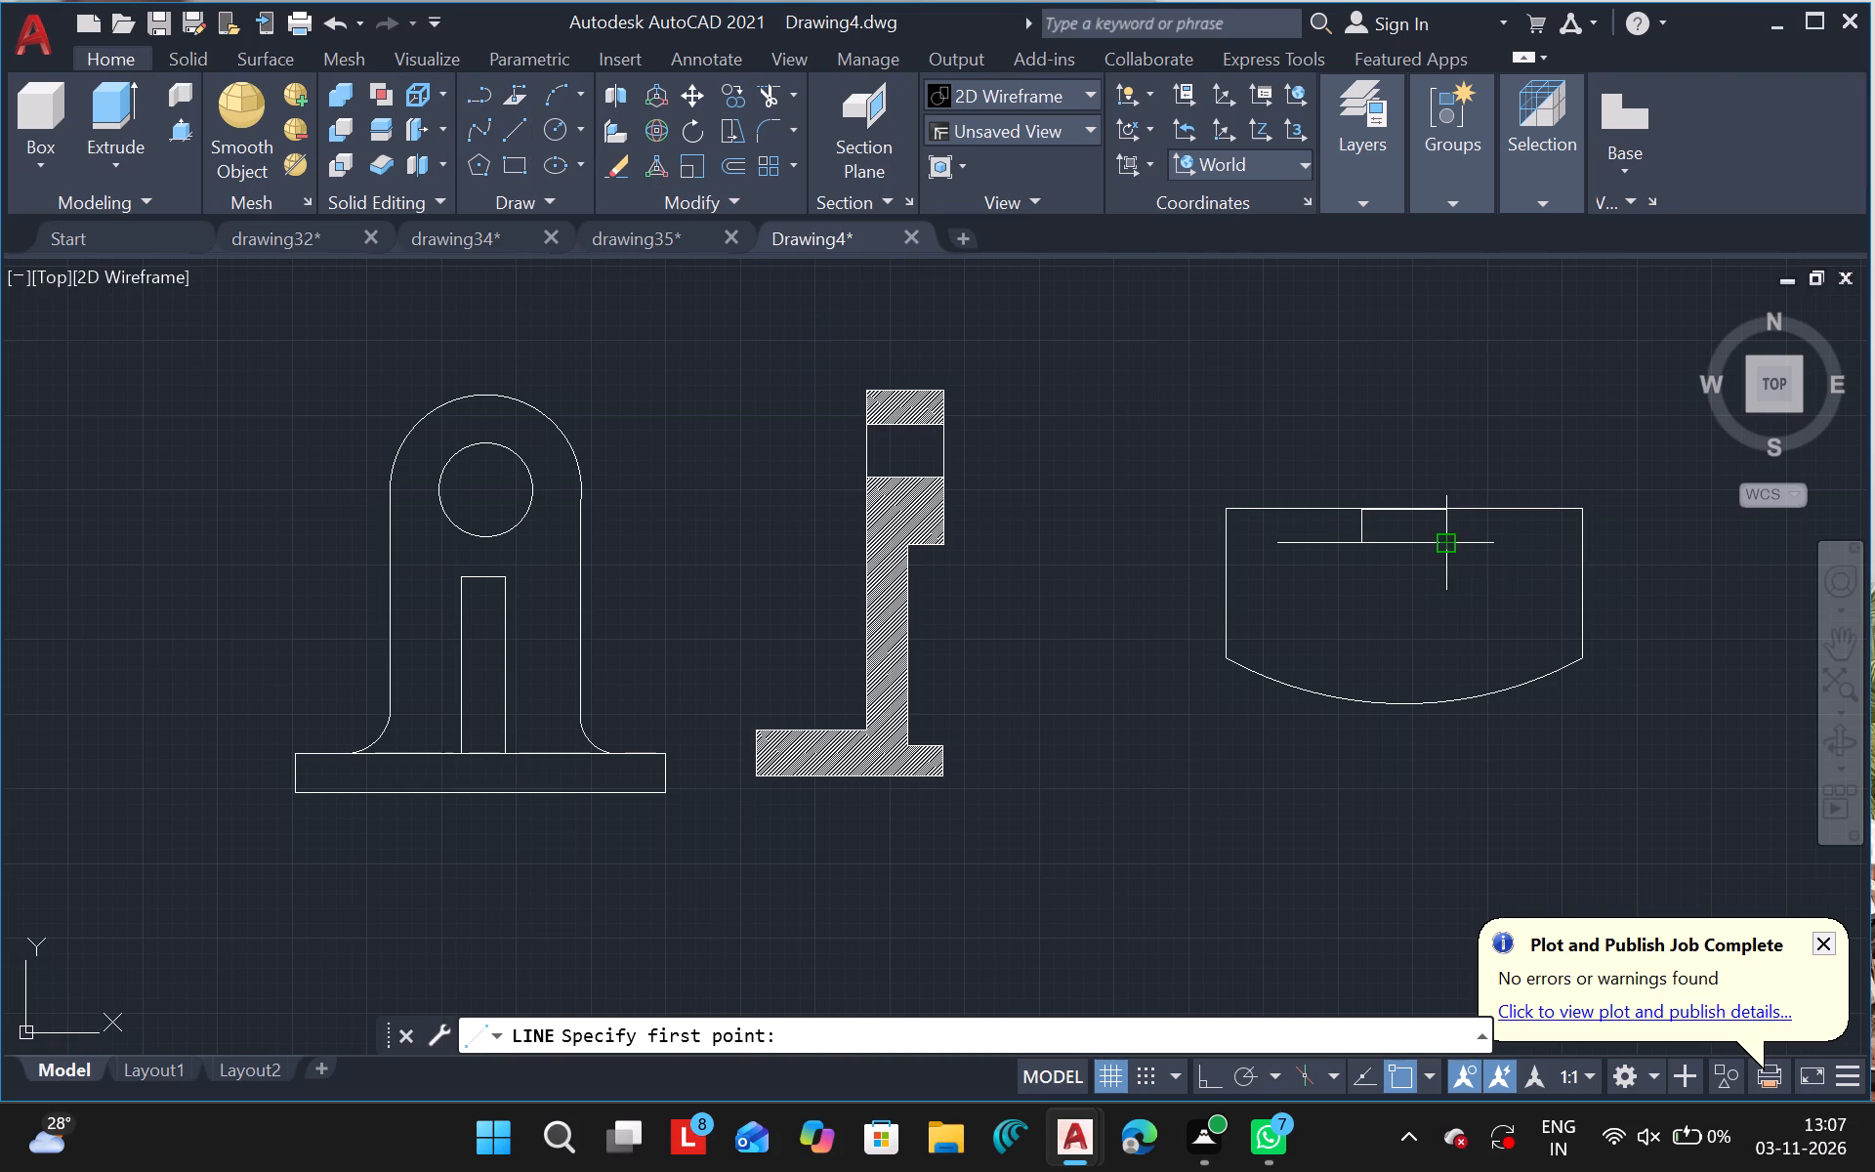
{"action": "left_click_drag", "start_coordinate": [1454, 536], "coordinate": [1529, 538]}
{"action": "left_click", "coordinate": [1529, 538]}
{"action": "key", "text": "Escape"}
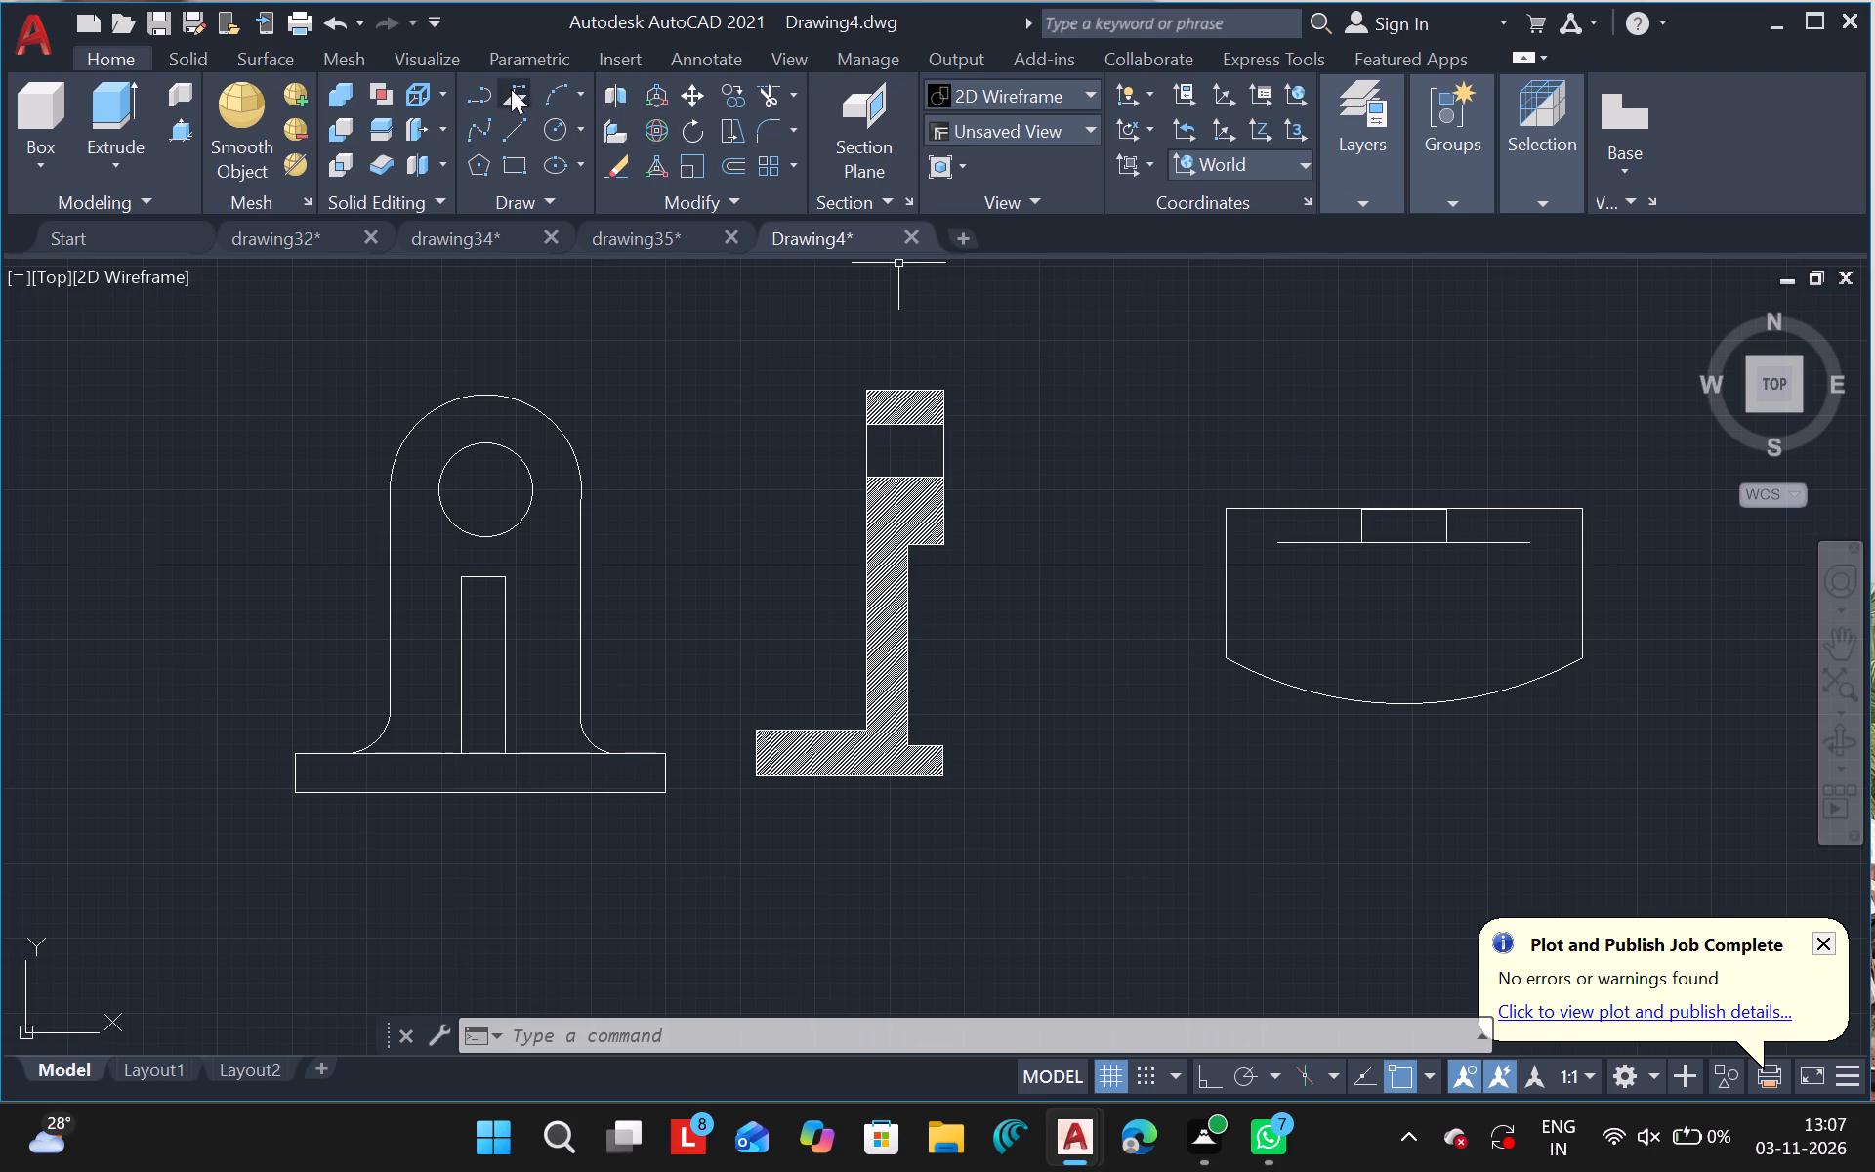
Draw a vertical line through the small rectangle, from just above the outline's top edge to below its bottom arc.
{"action": "left_click", "coordinate": [517, 122]}
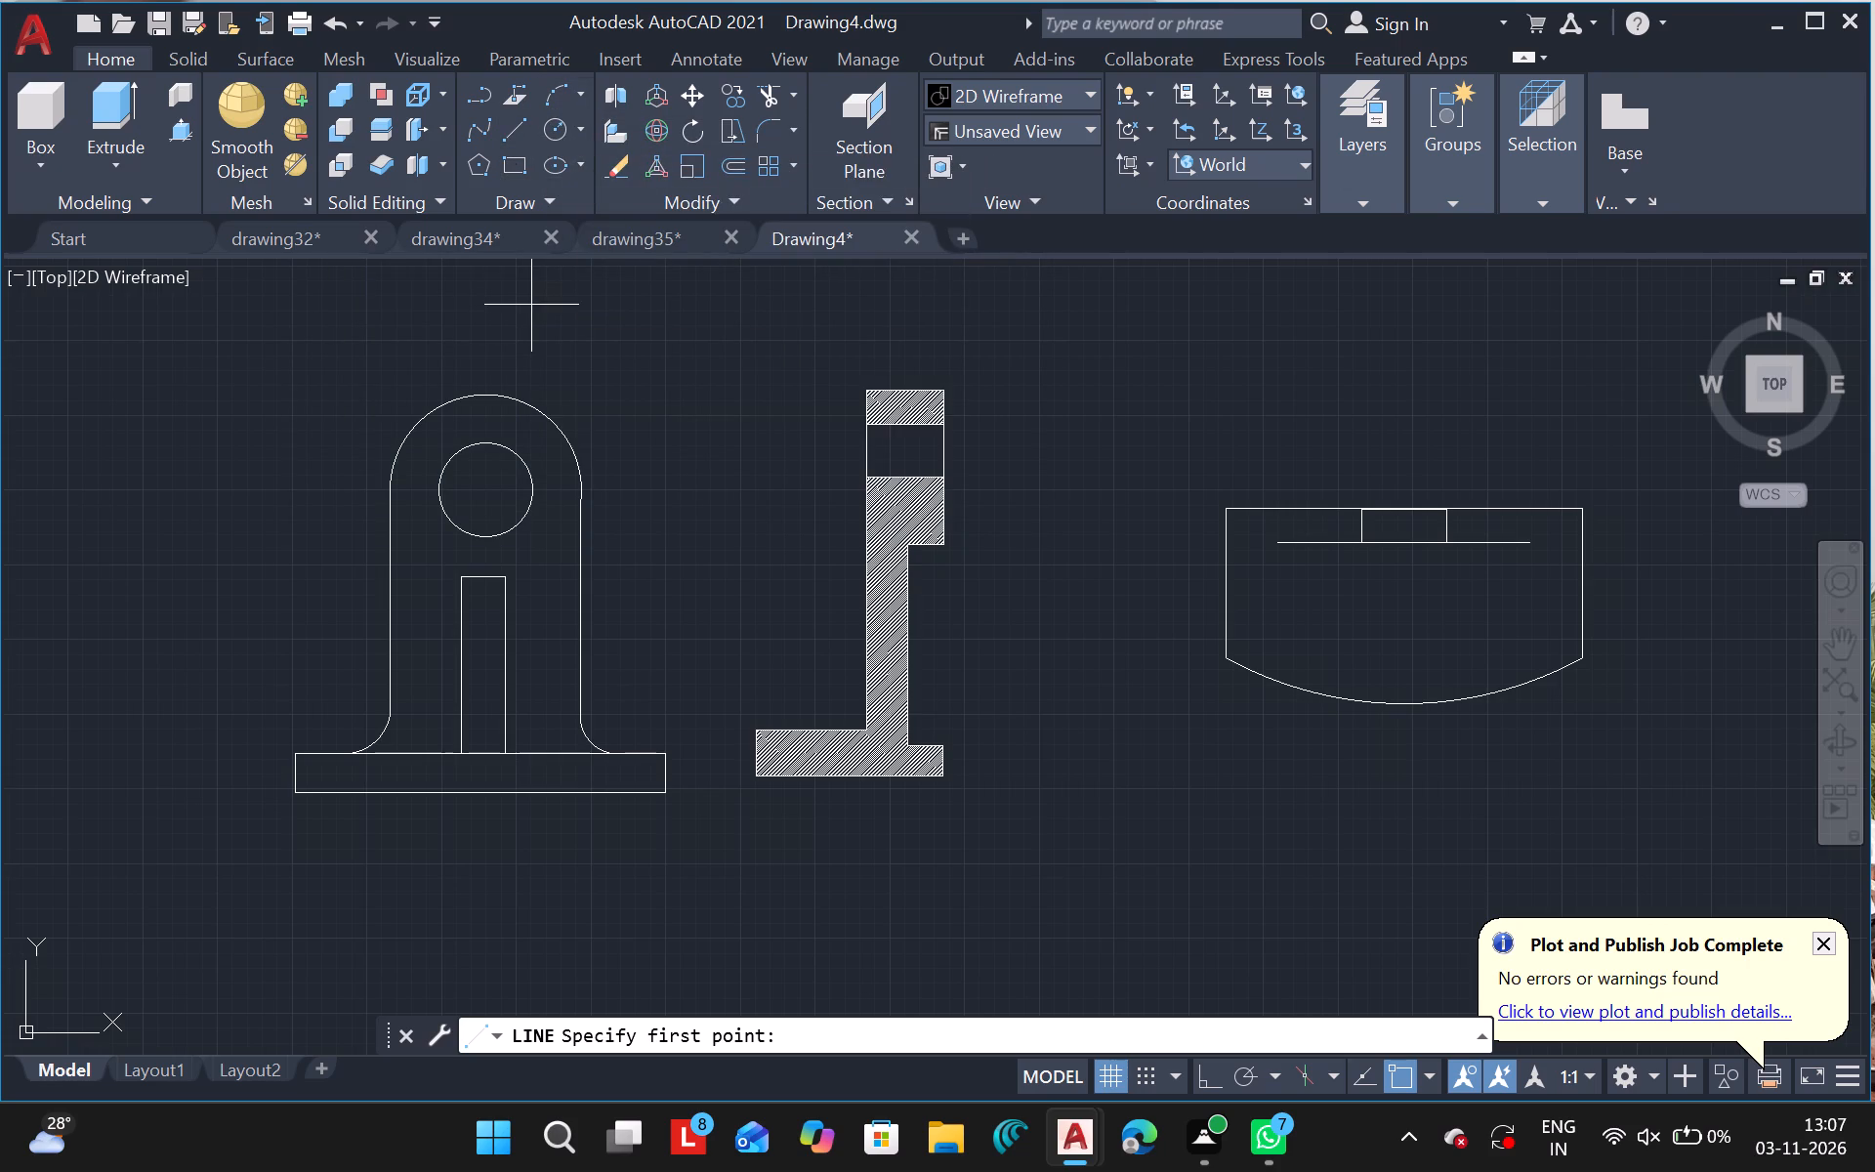
{"action": "left_click", "coordinate": [520, 120]}
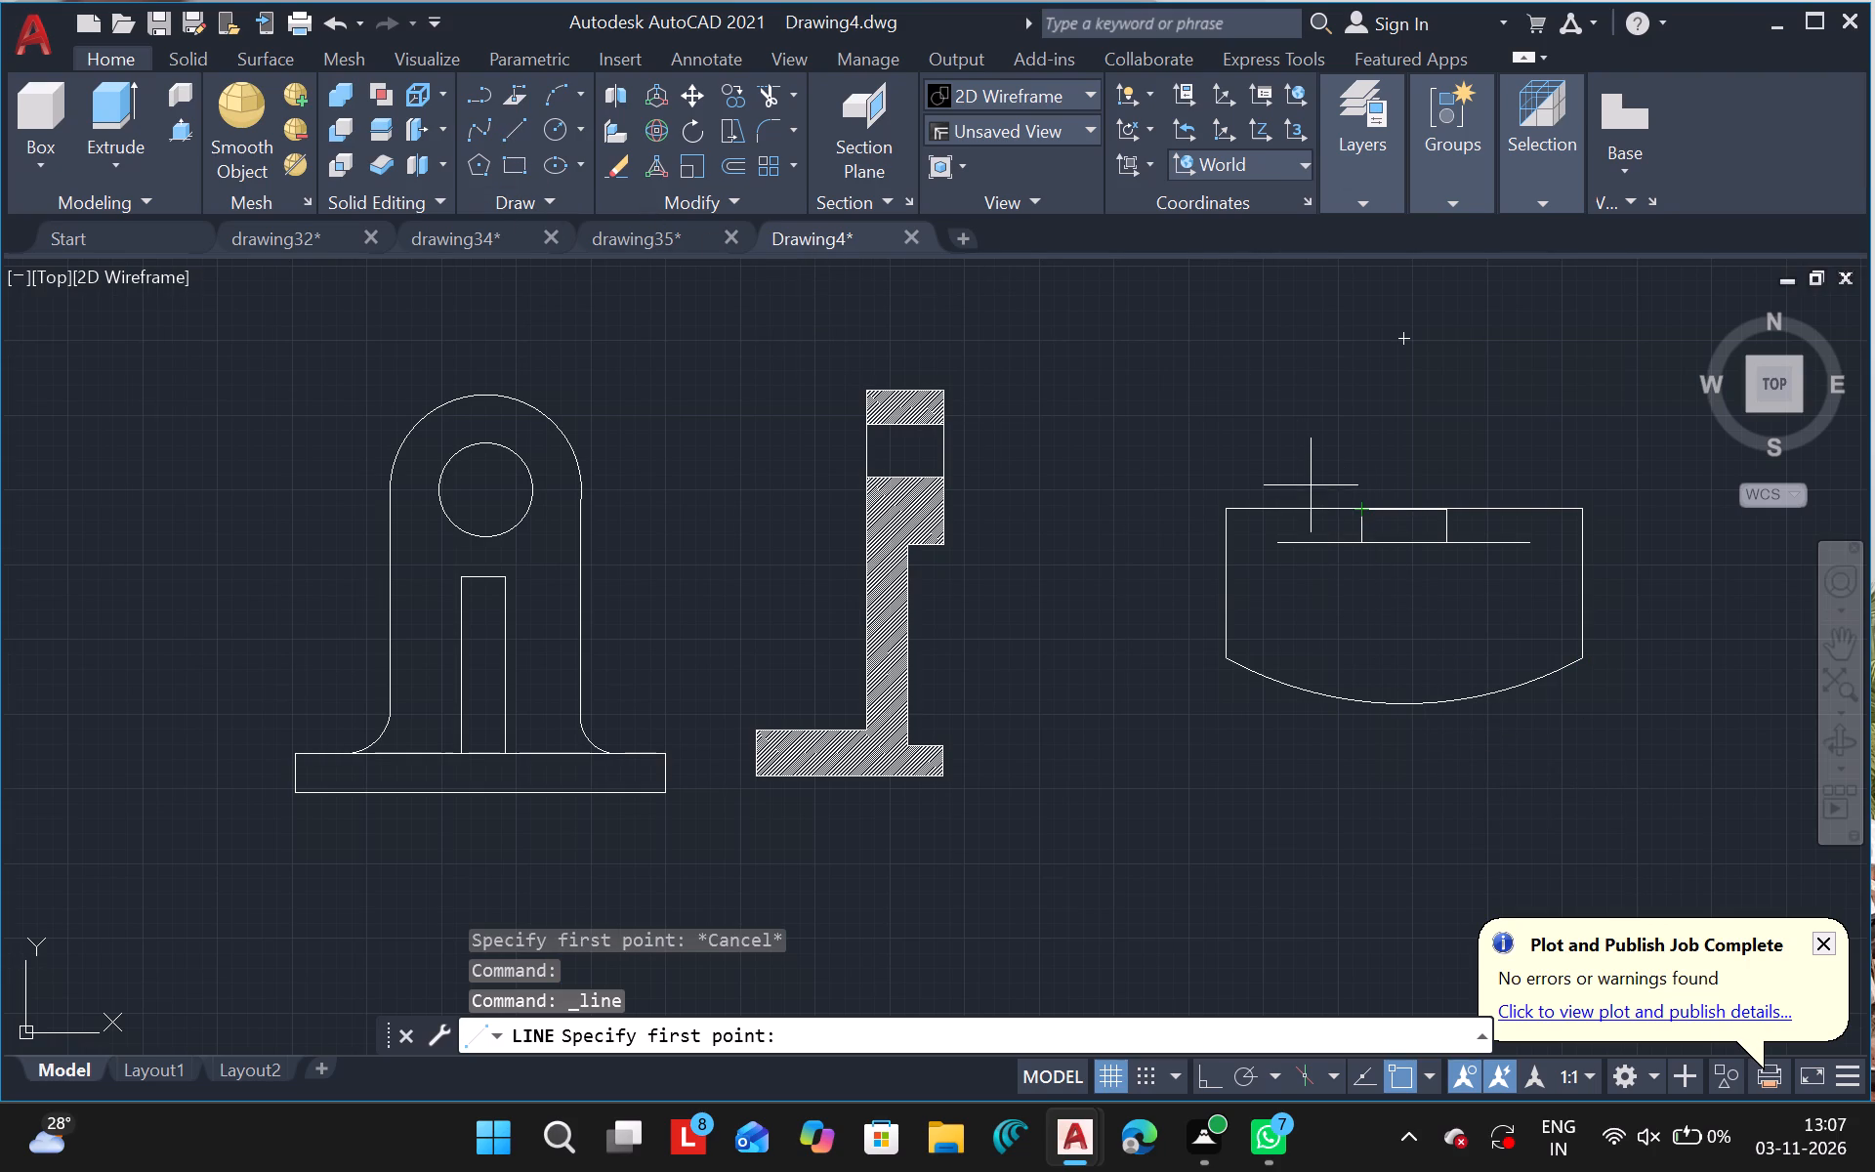
{"action": "left_click", "coordinate": [507, 133]}
{"action": "left_click_drag", "start_coordinate": [1393, 482], "coordinate": [1442, 734]}
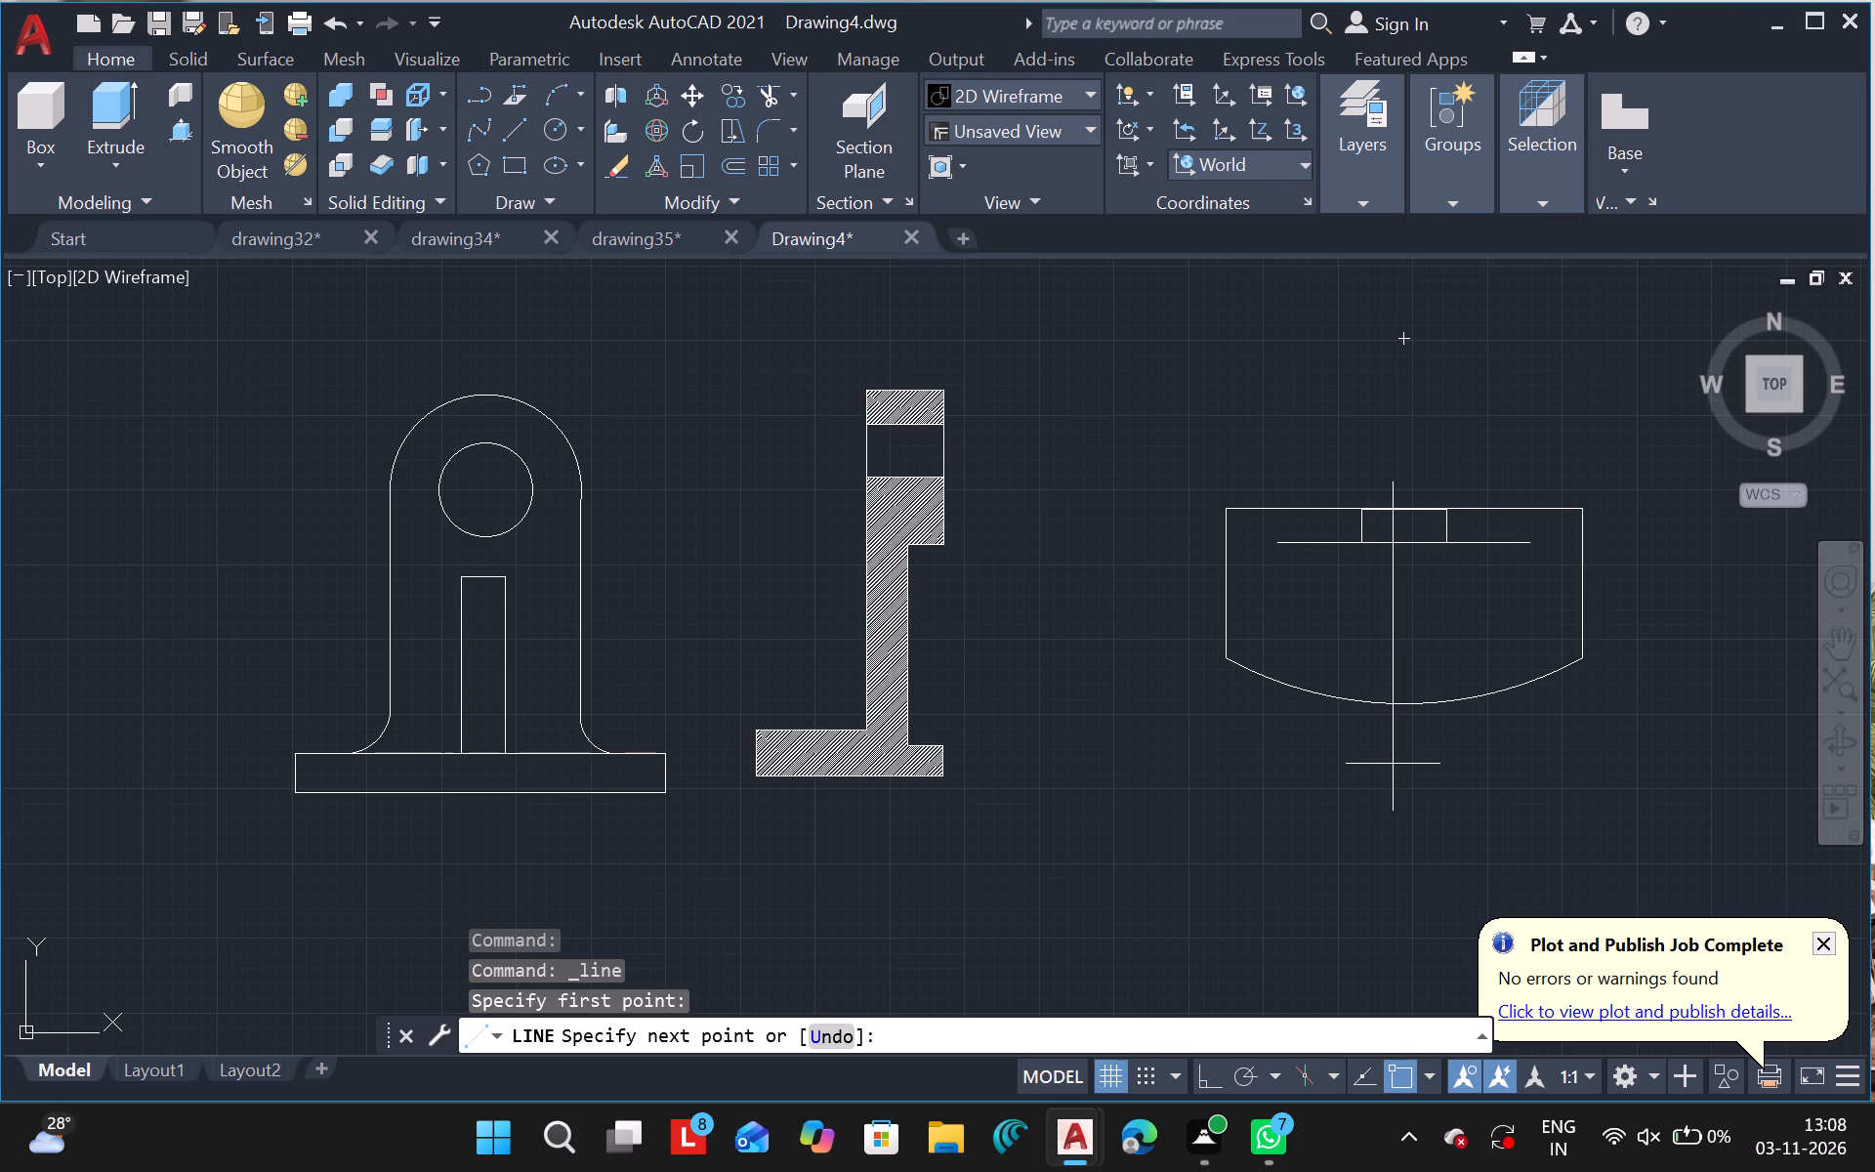
{"action": "left_click", "coordinate": [1393, 764]}
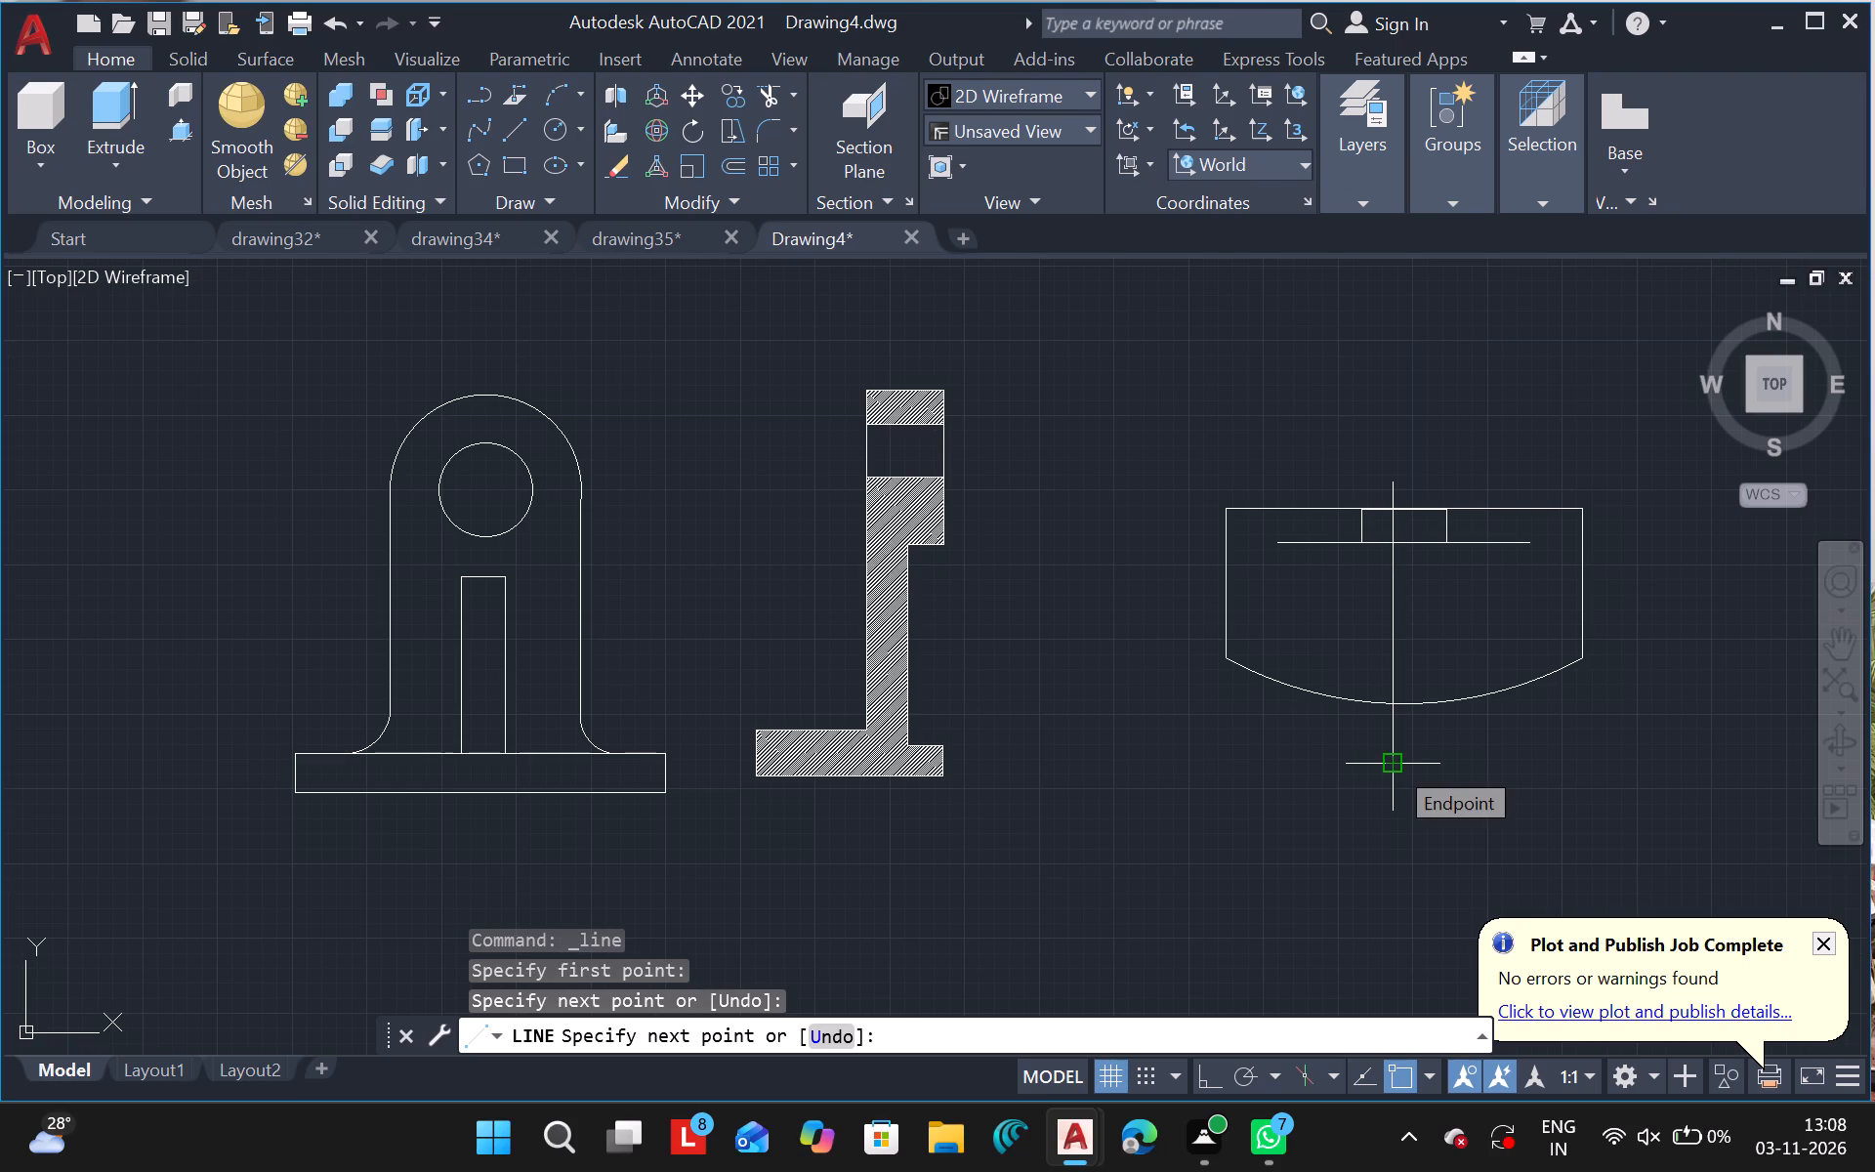
{"action": "key", "text": "Escape"}
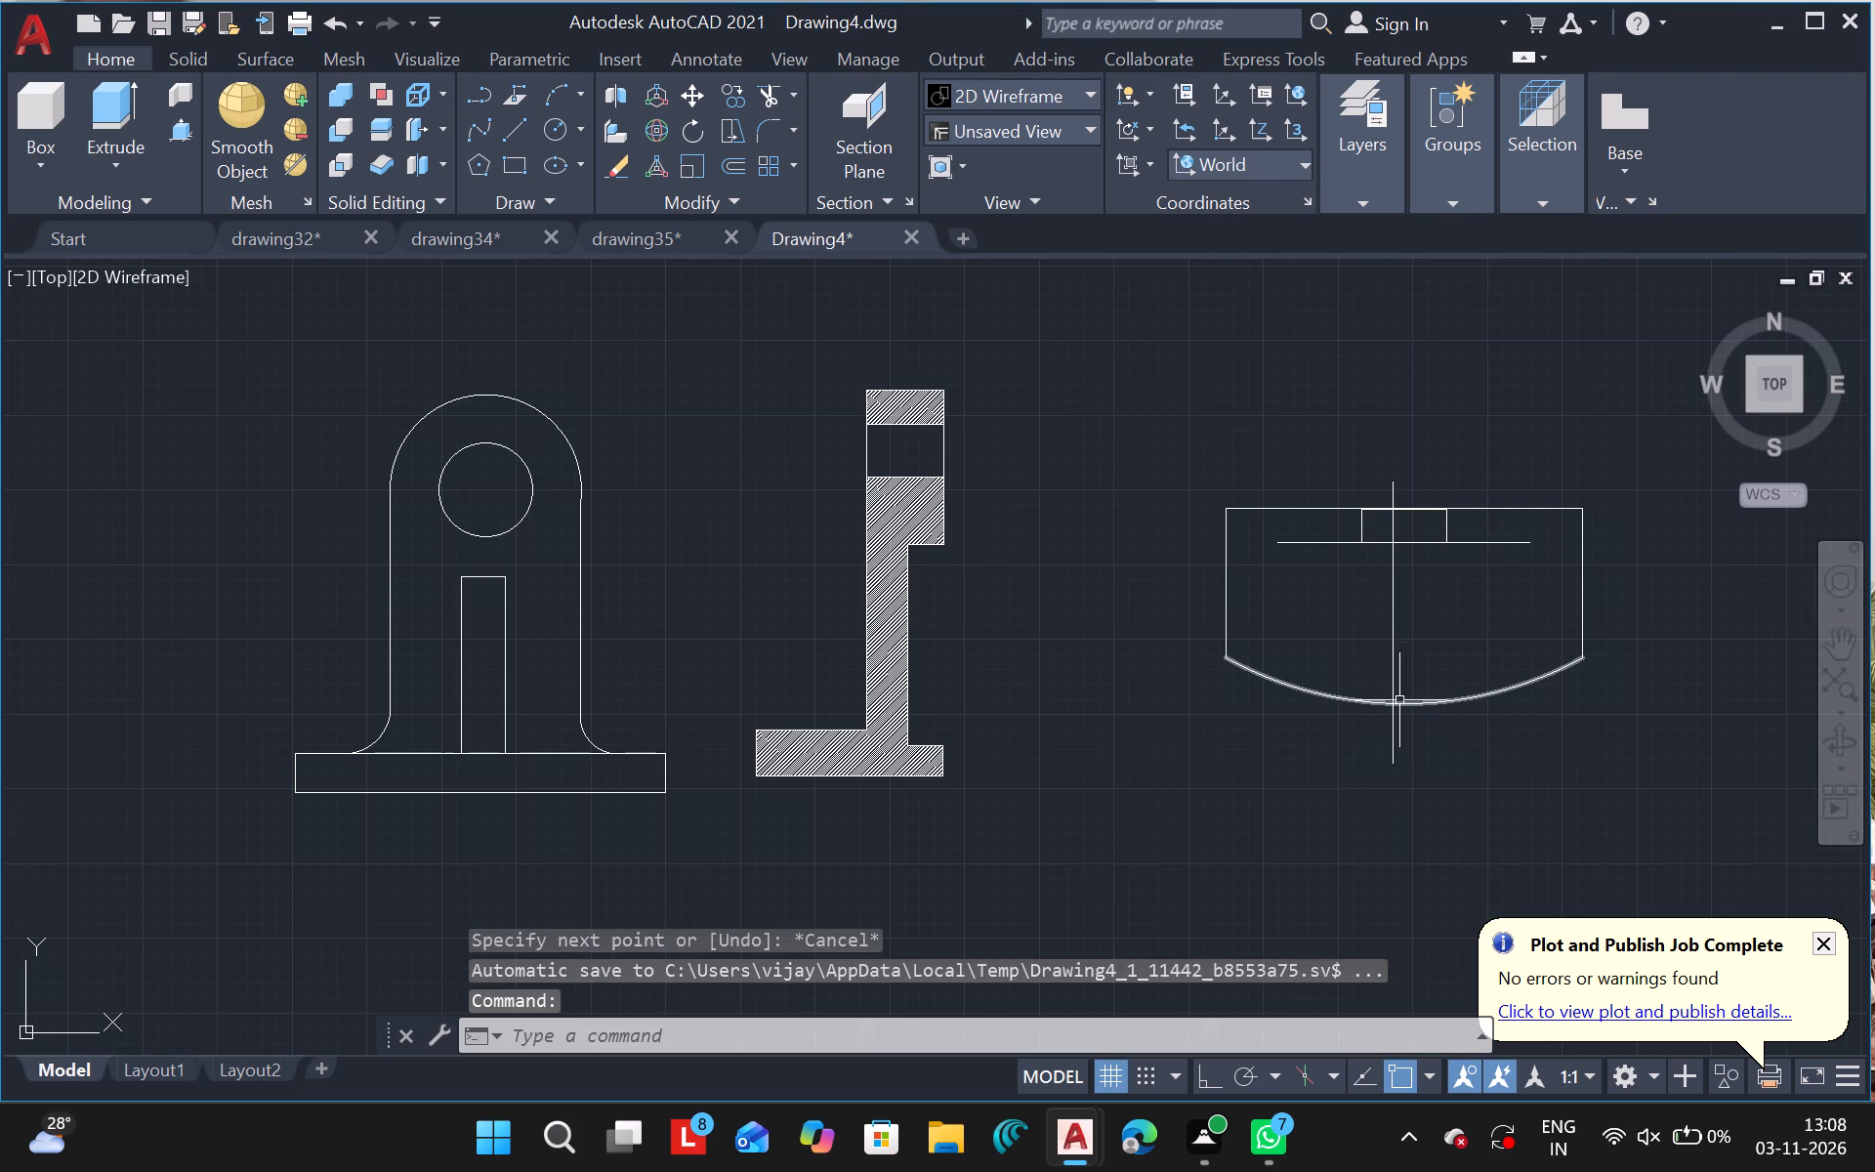
Copy the vertical line a short distance to its right, making a narrow parallel pair through the small rectangle.
{"action": "left_click_drag", "start_coordinate": [1395, 695], "coordinate": [1874, 801]}
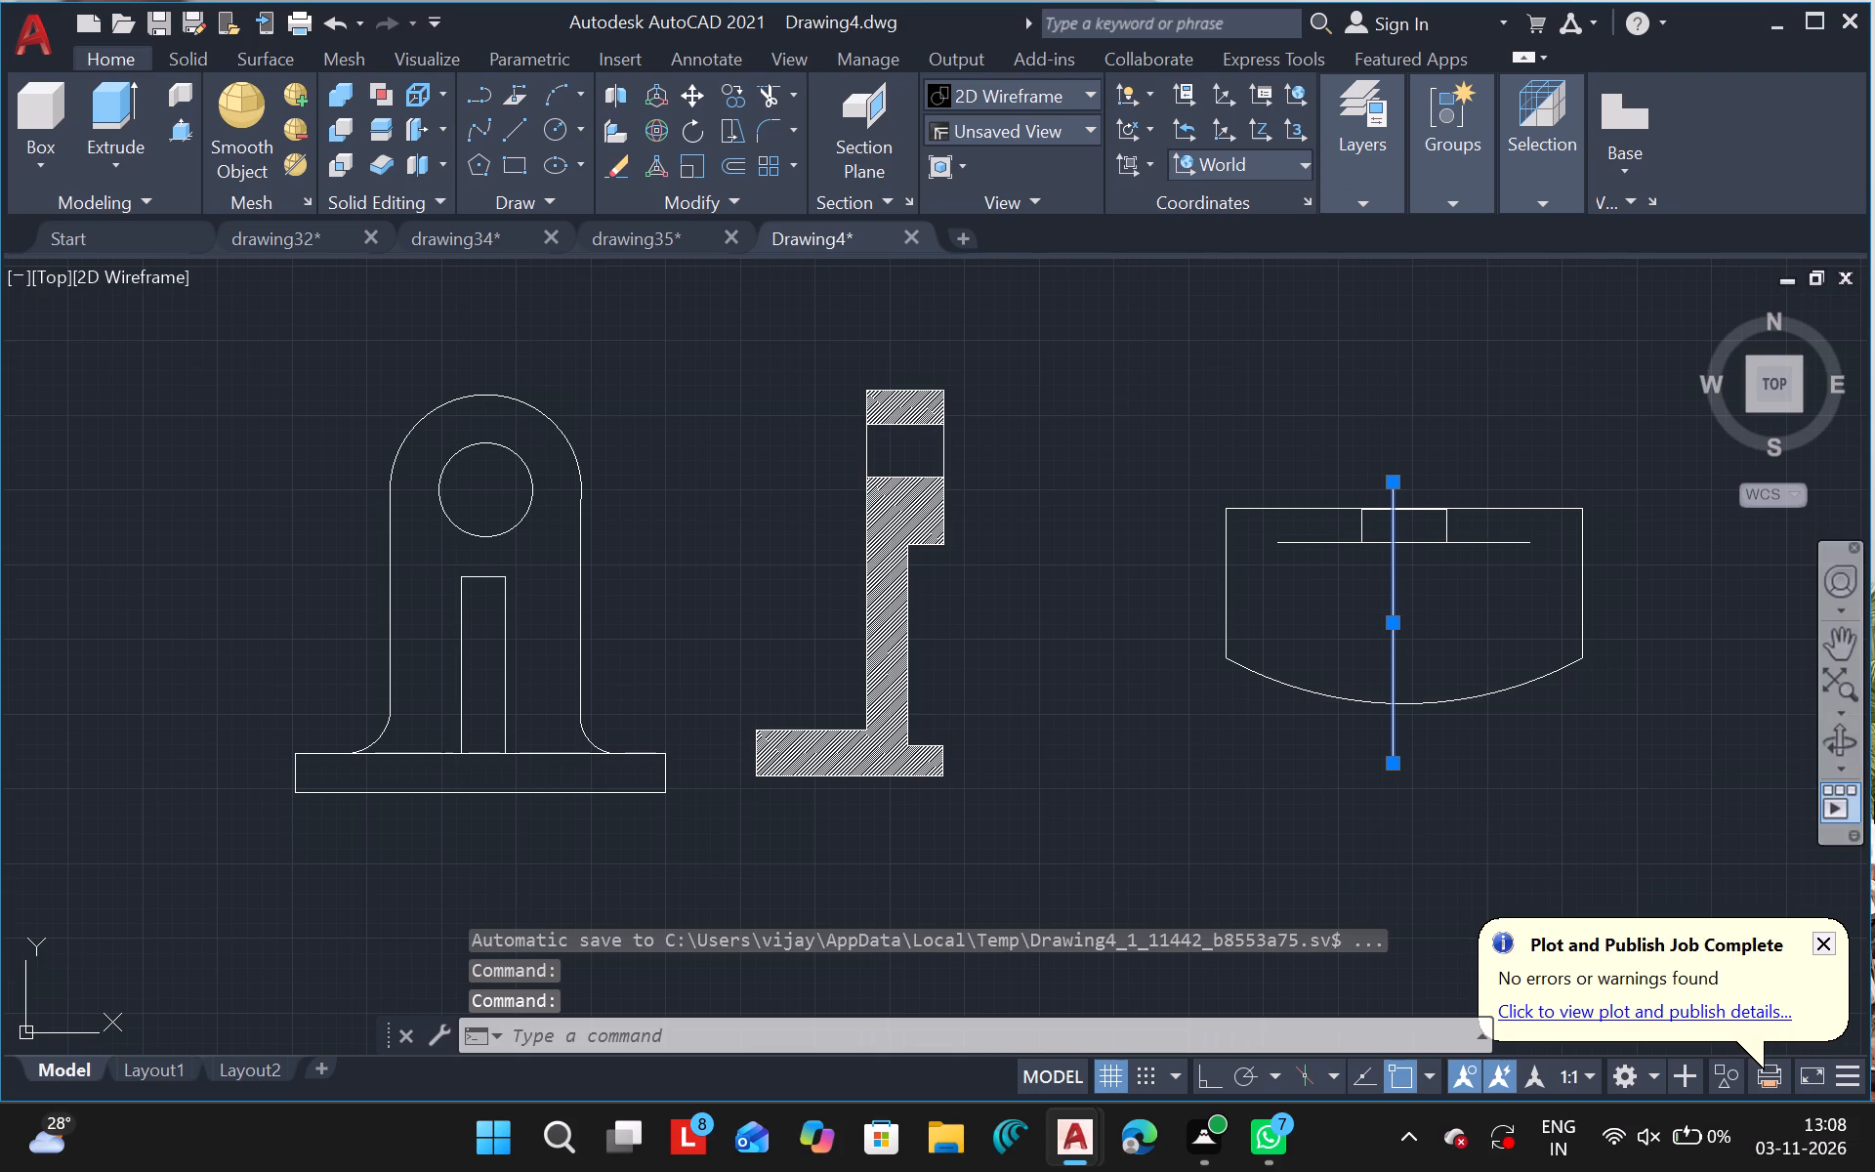
{"action": "type", "text": "co"}
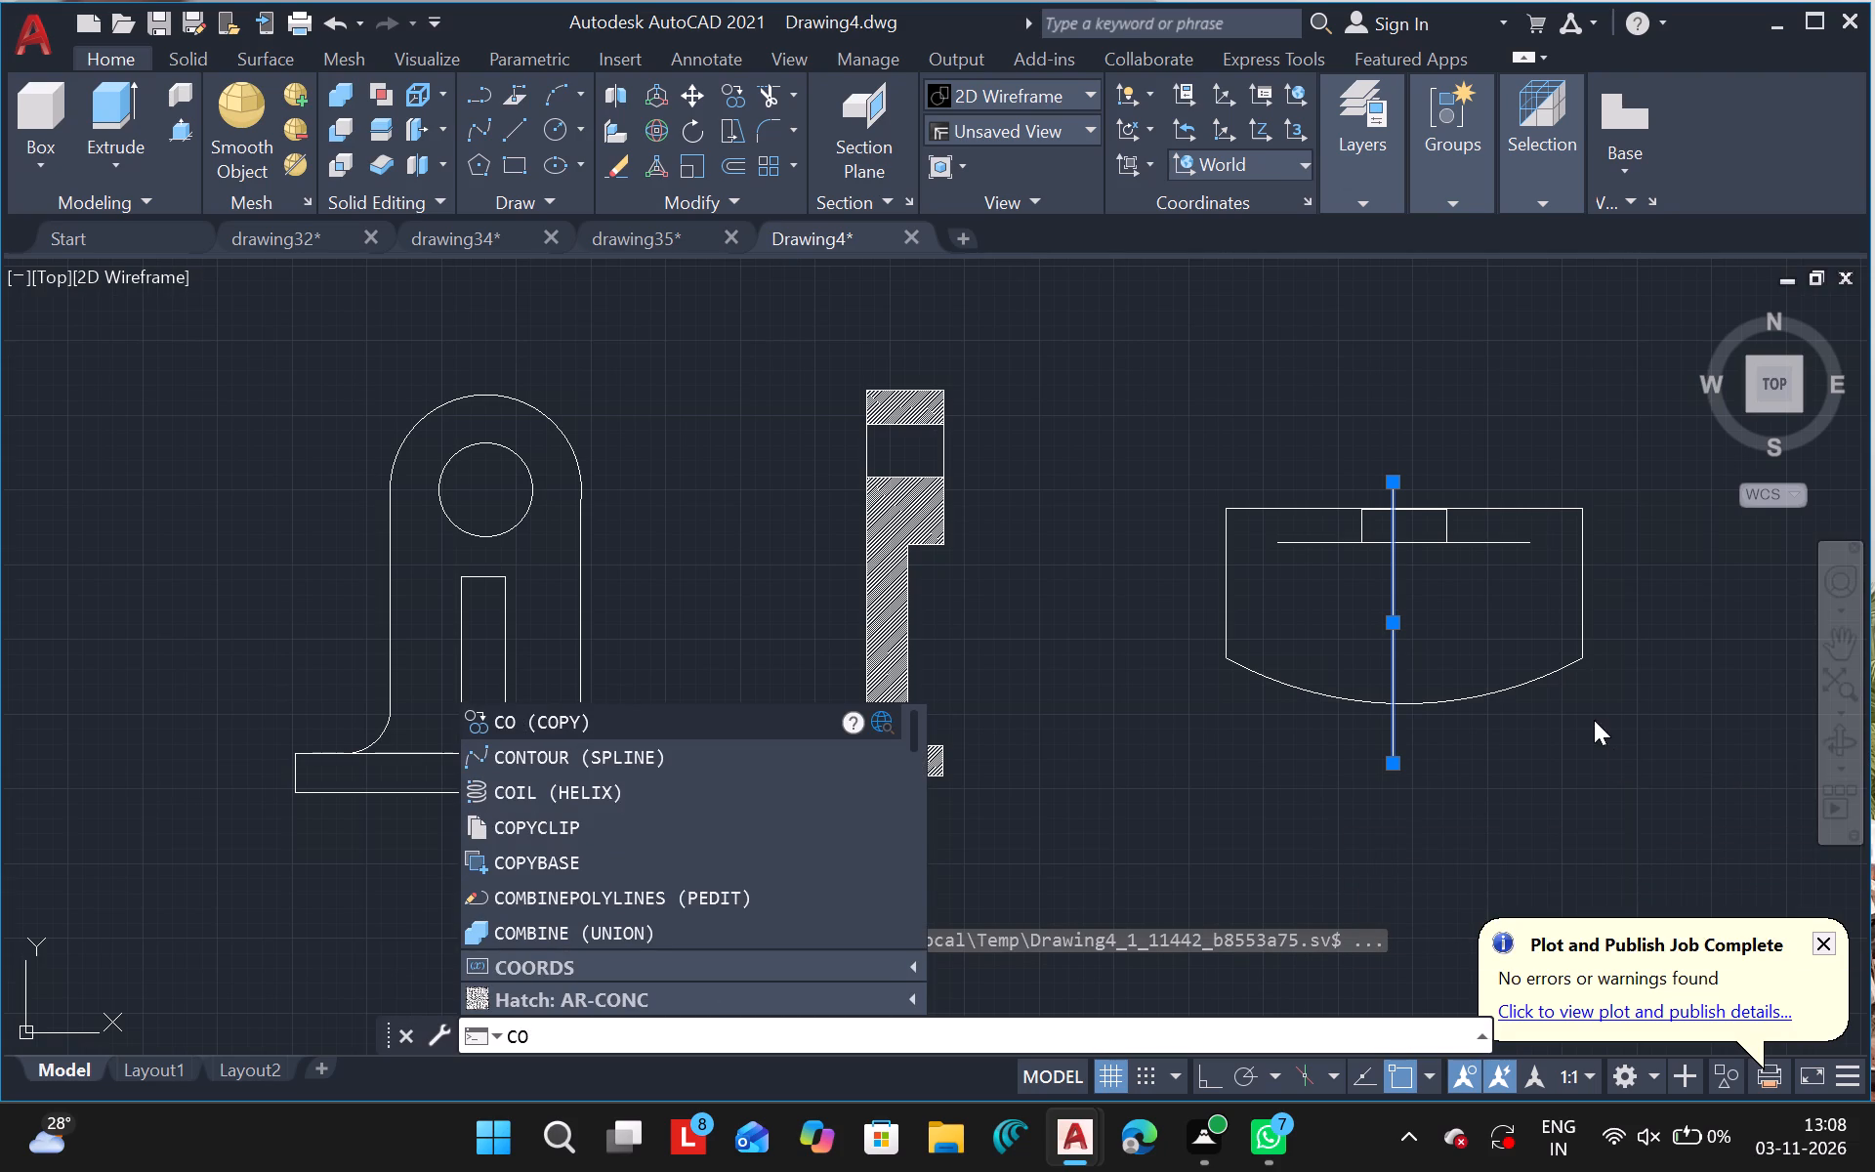
{"action": "left_click", "coordinate": [718, 718]}
{"action": "left_click_drag", "start_coordinate": [1586, 821], "coordinate": [1640, 806]}
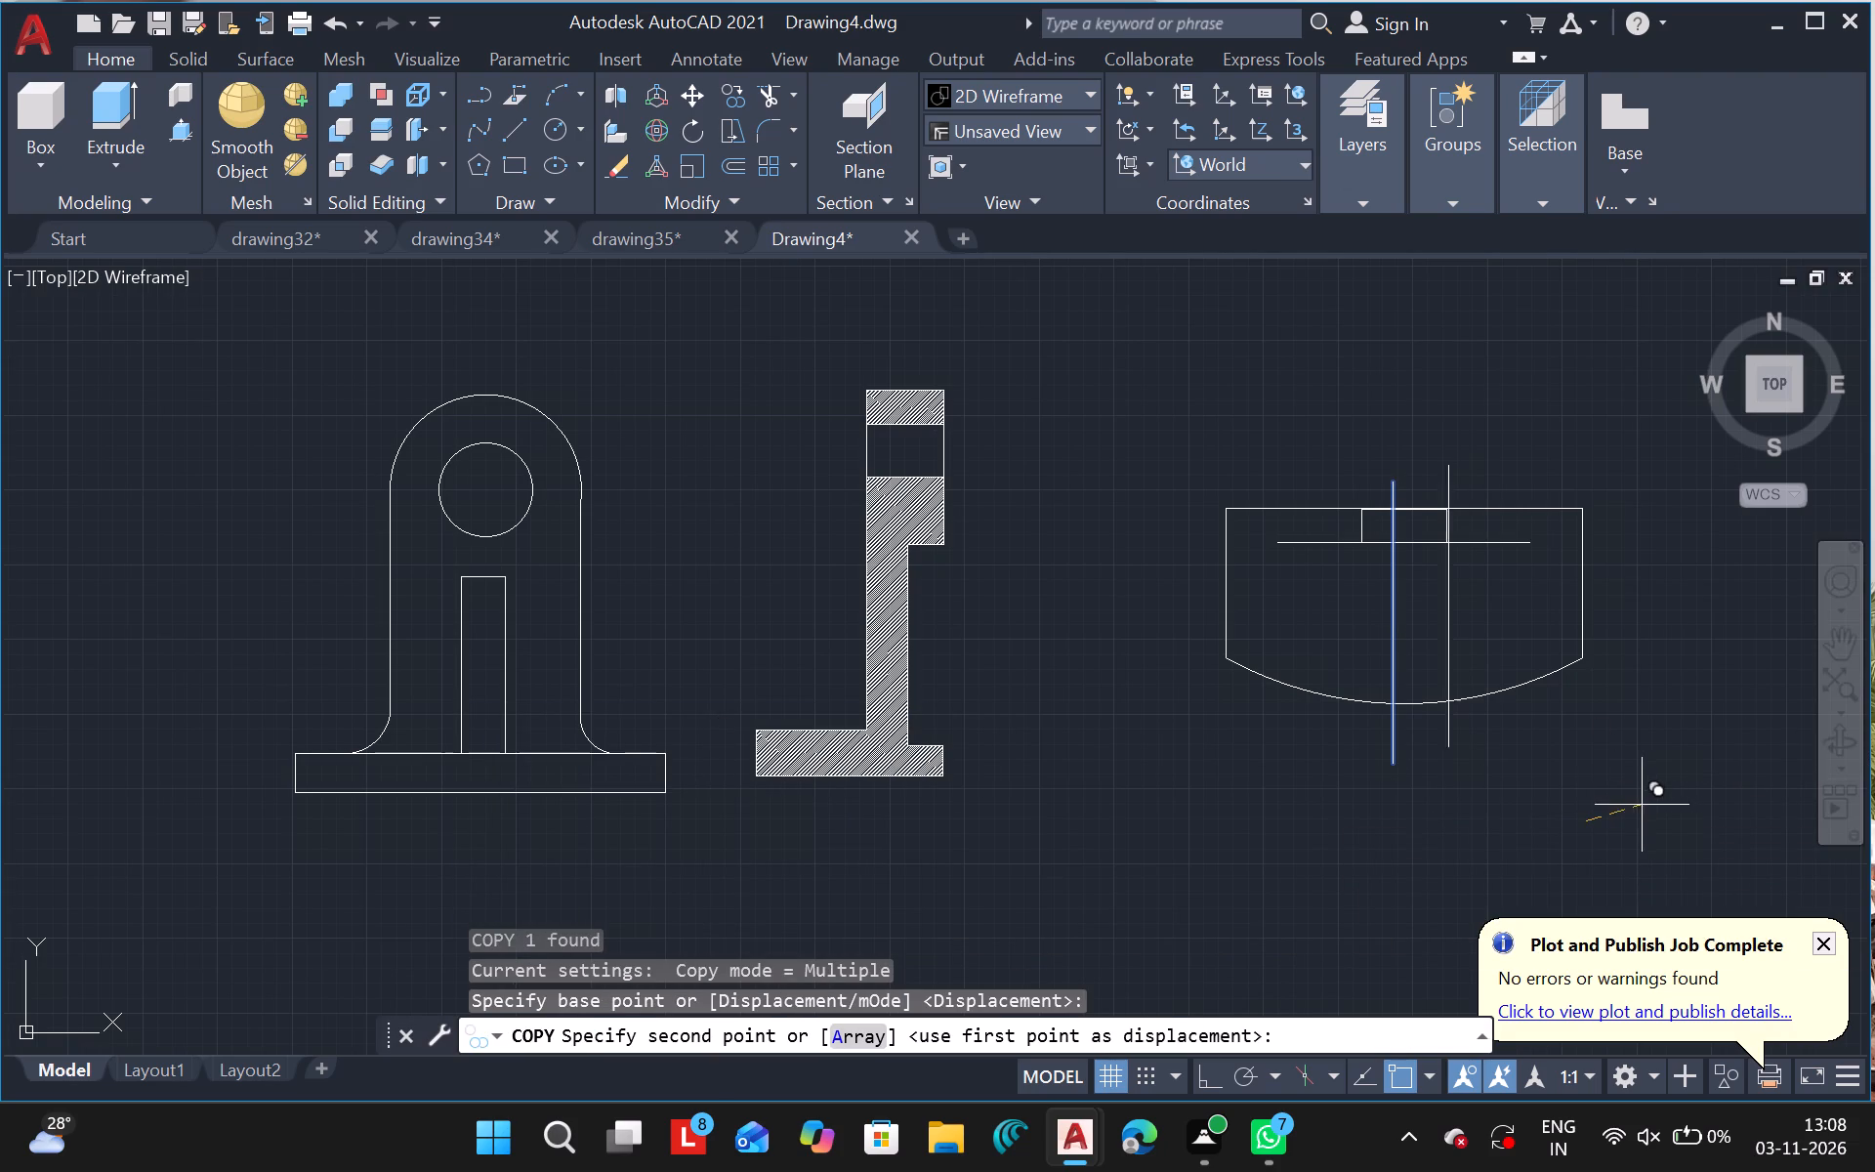
{"action": "left_click_drag", "start_coordinate": [1640, 806], "coordinate": [1610, 819]}
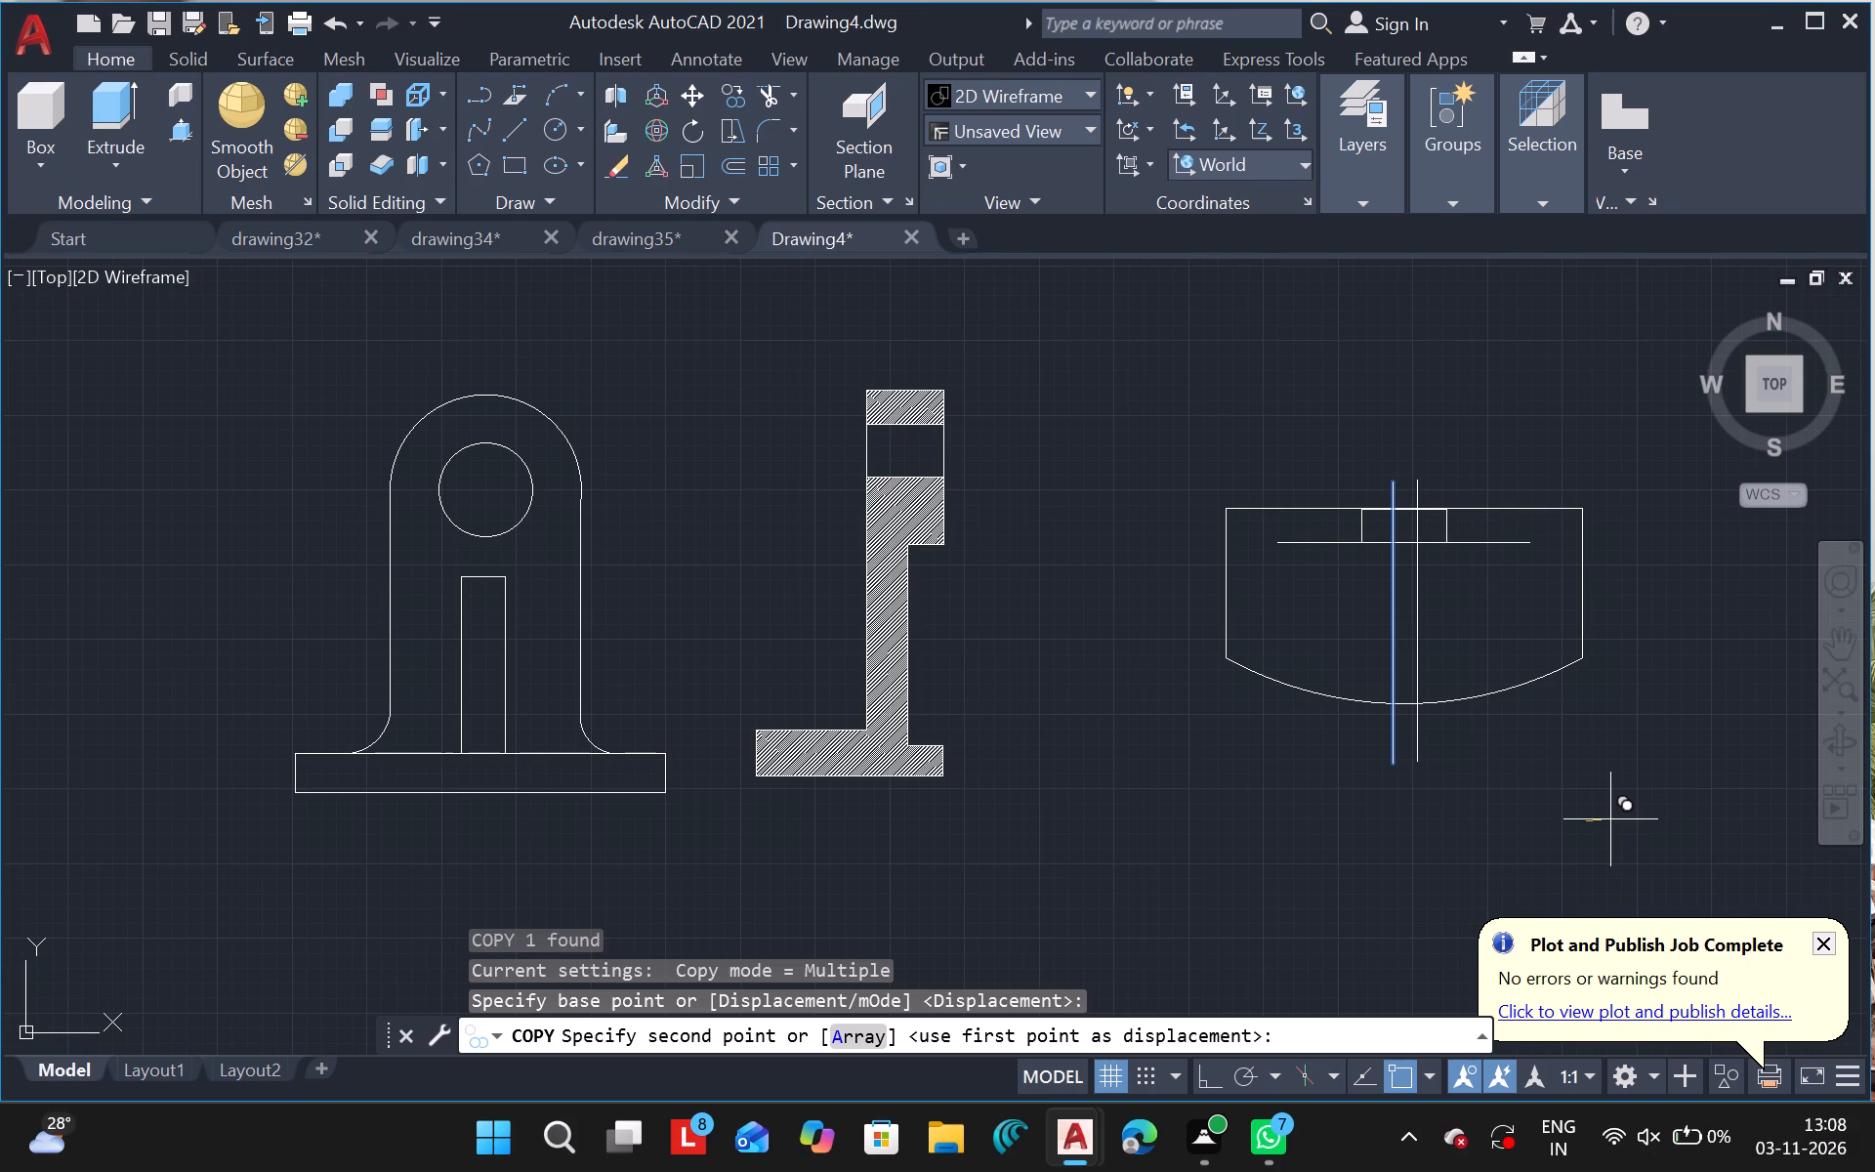
{"action": "left_click_drag", "start_coordinate": [1610, 819], "coordinate": [1610, 818]}
{"action": "left_click", "coordinate": [1610, 818]}
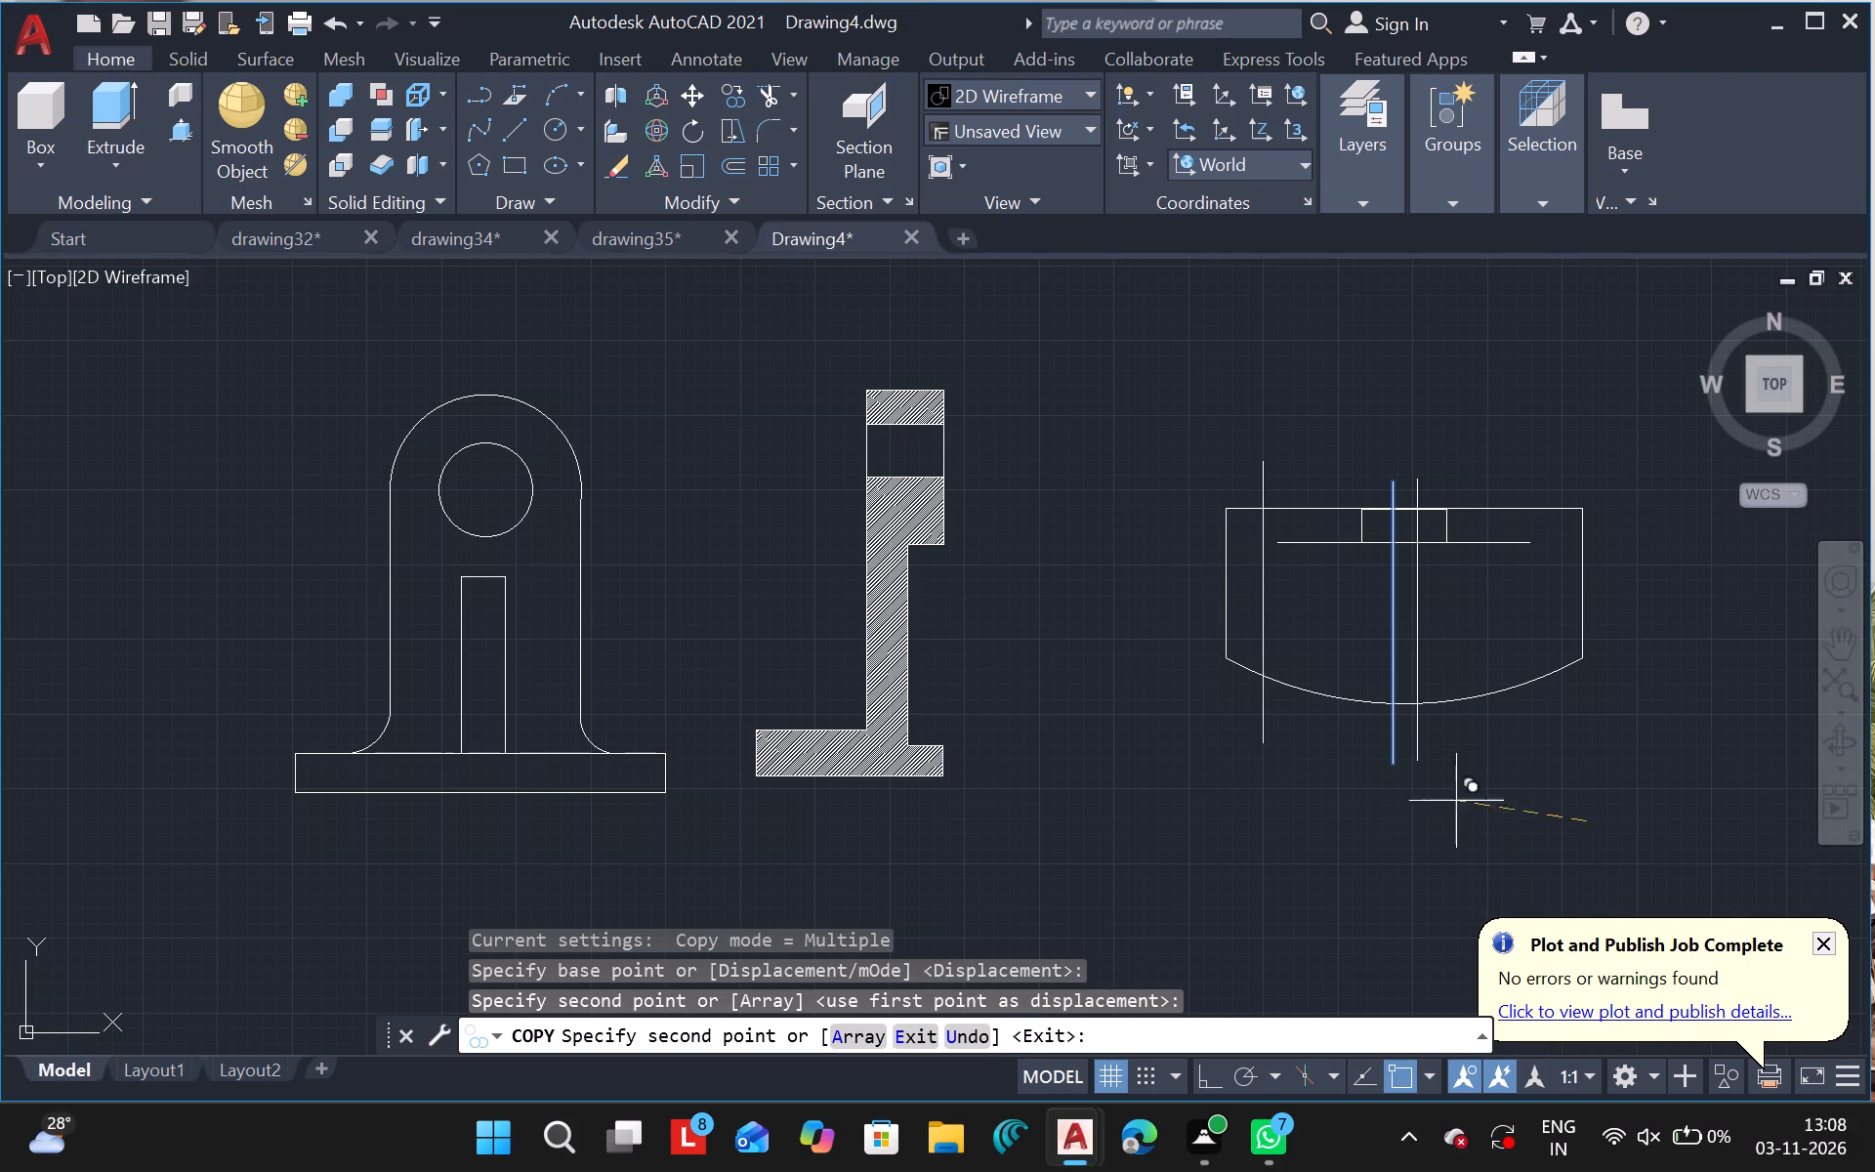
{"action": "key", "text": "Escape"}
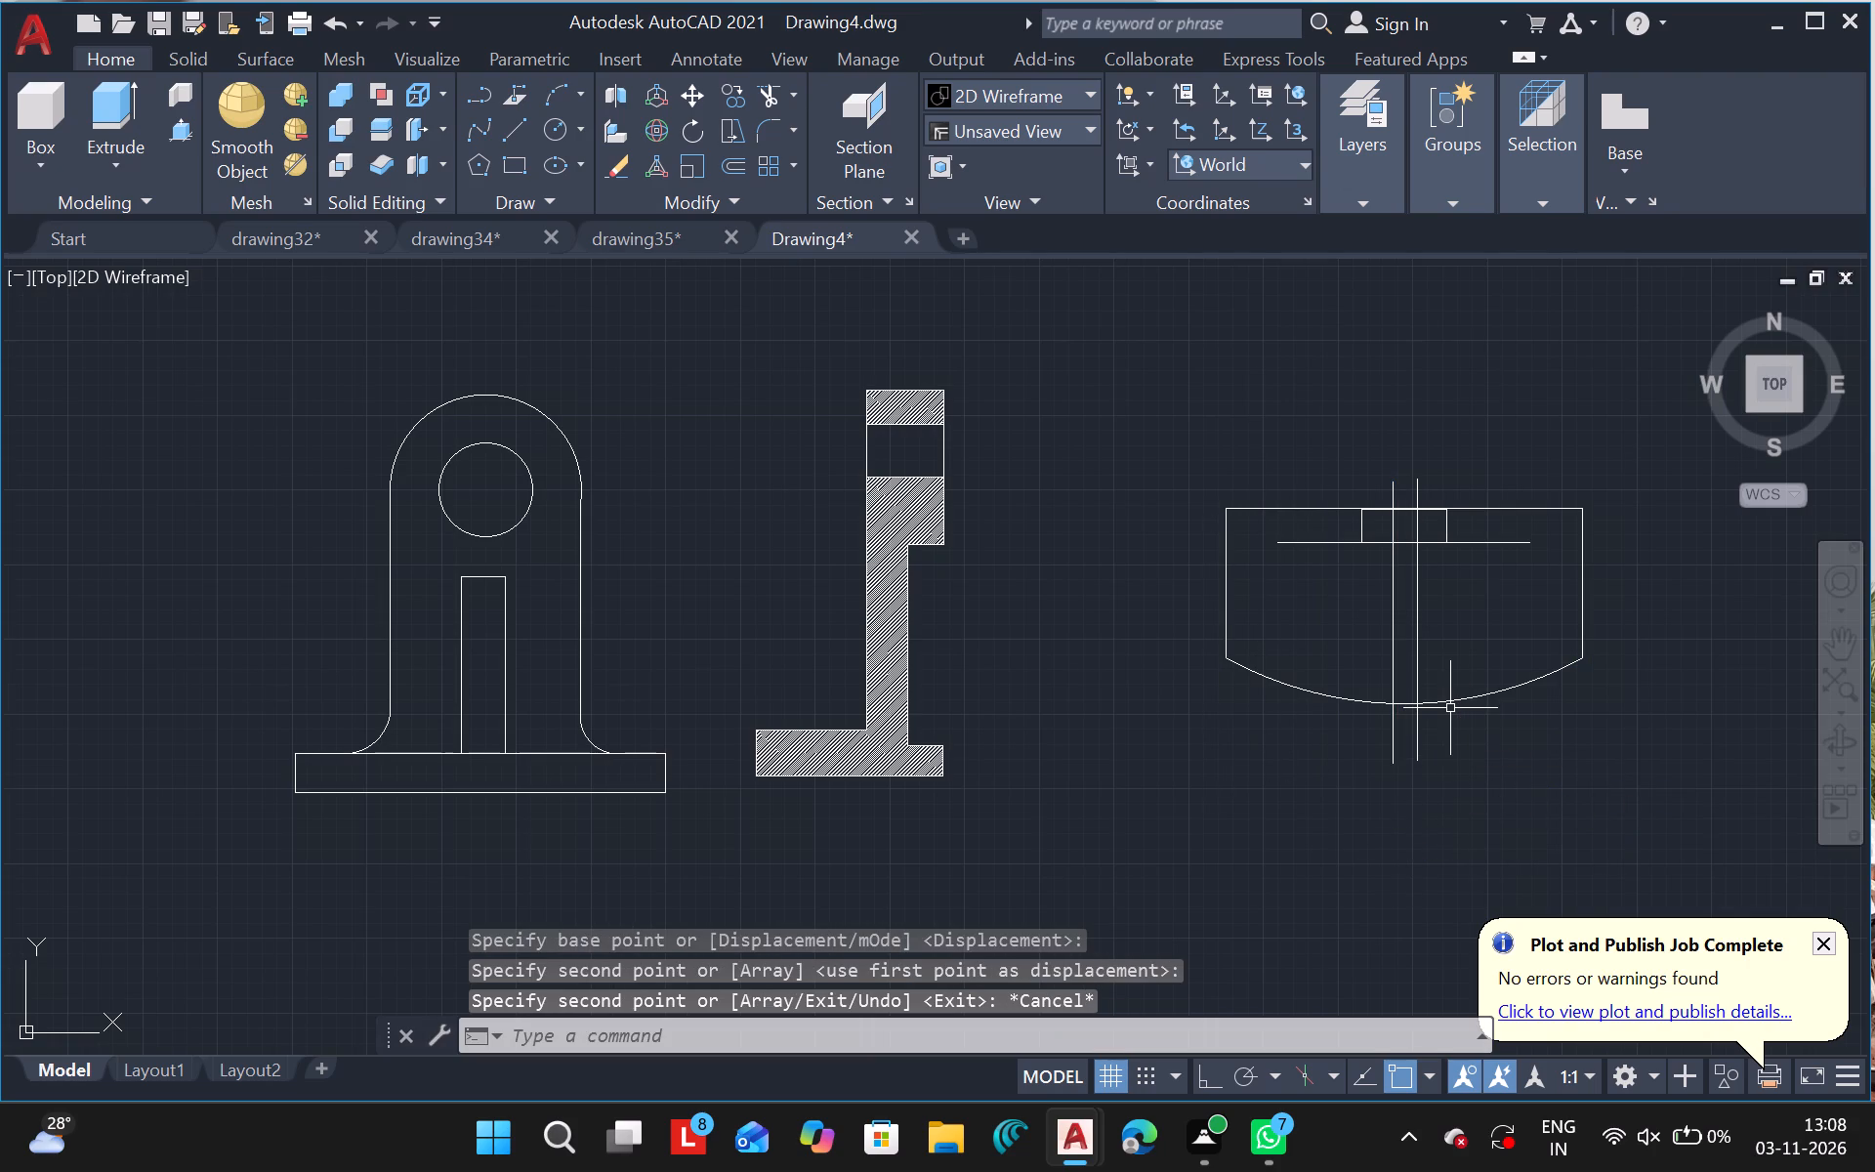
Trim both vertical lines above the outline's top edge and inside the small rectangle, so they start at its bottom edge.
{"action": "type", "text": "tr"}
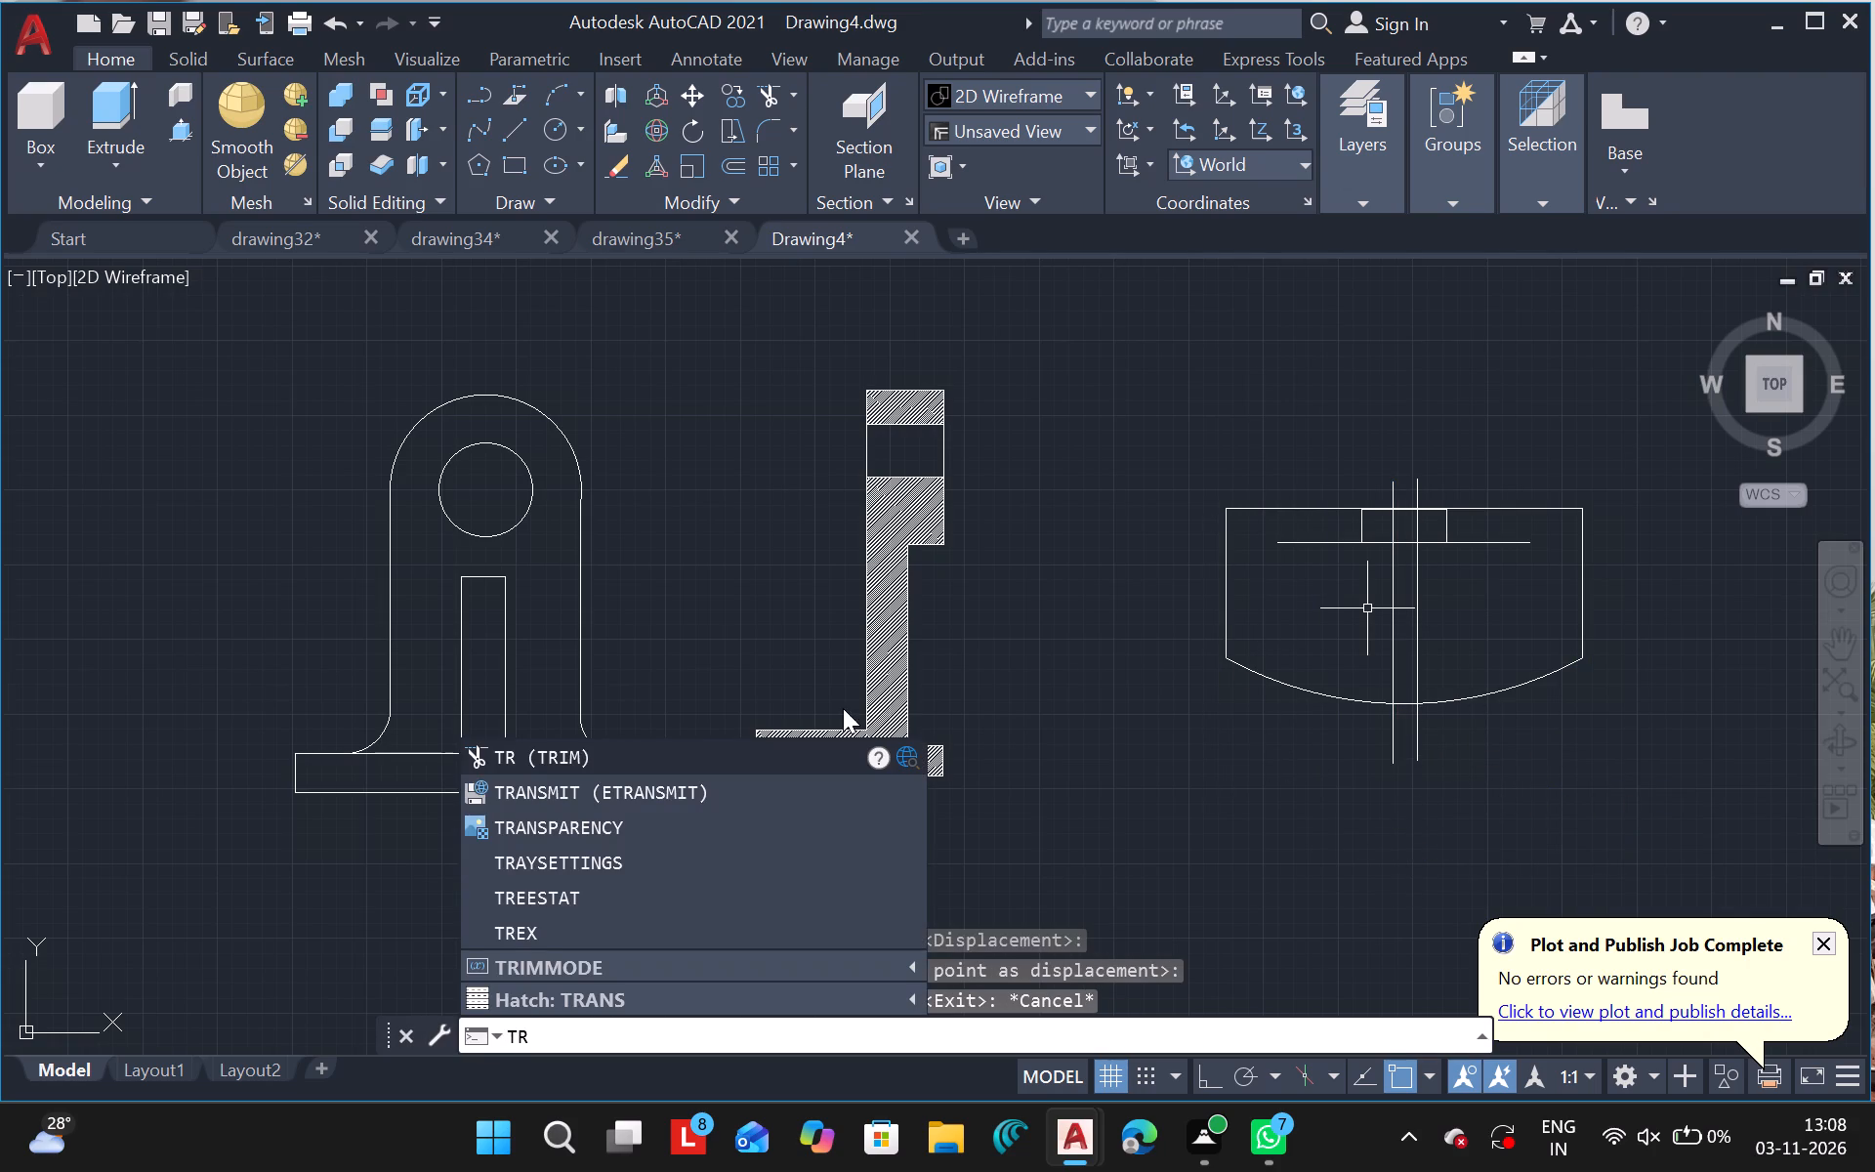
{"action": "left_click", "coordinate": [695, 762]}
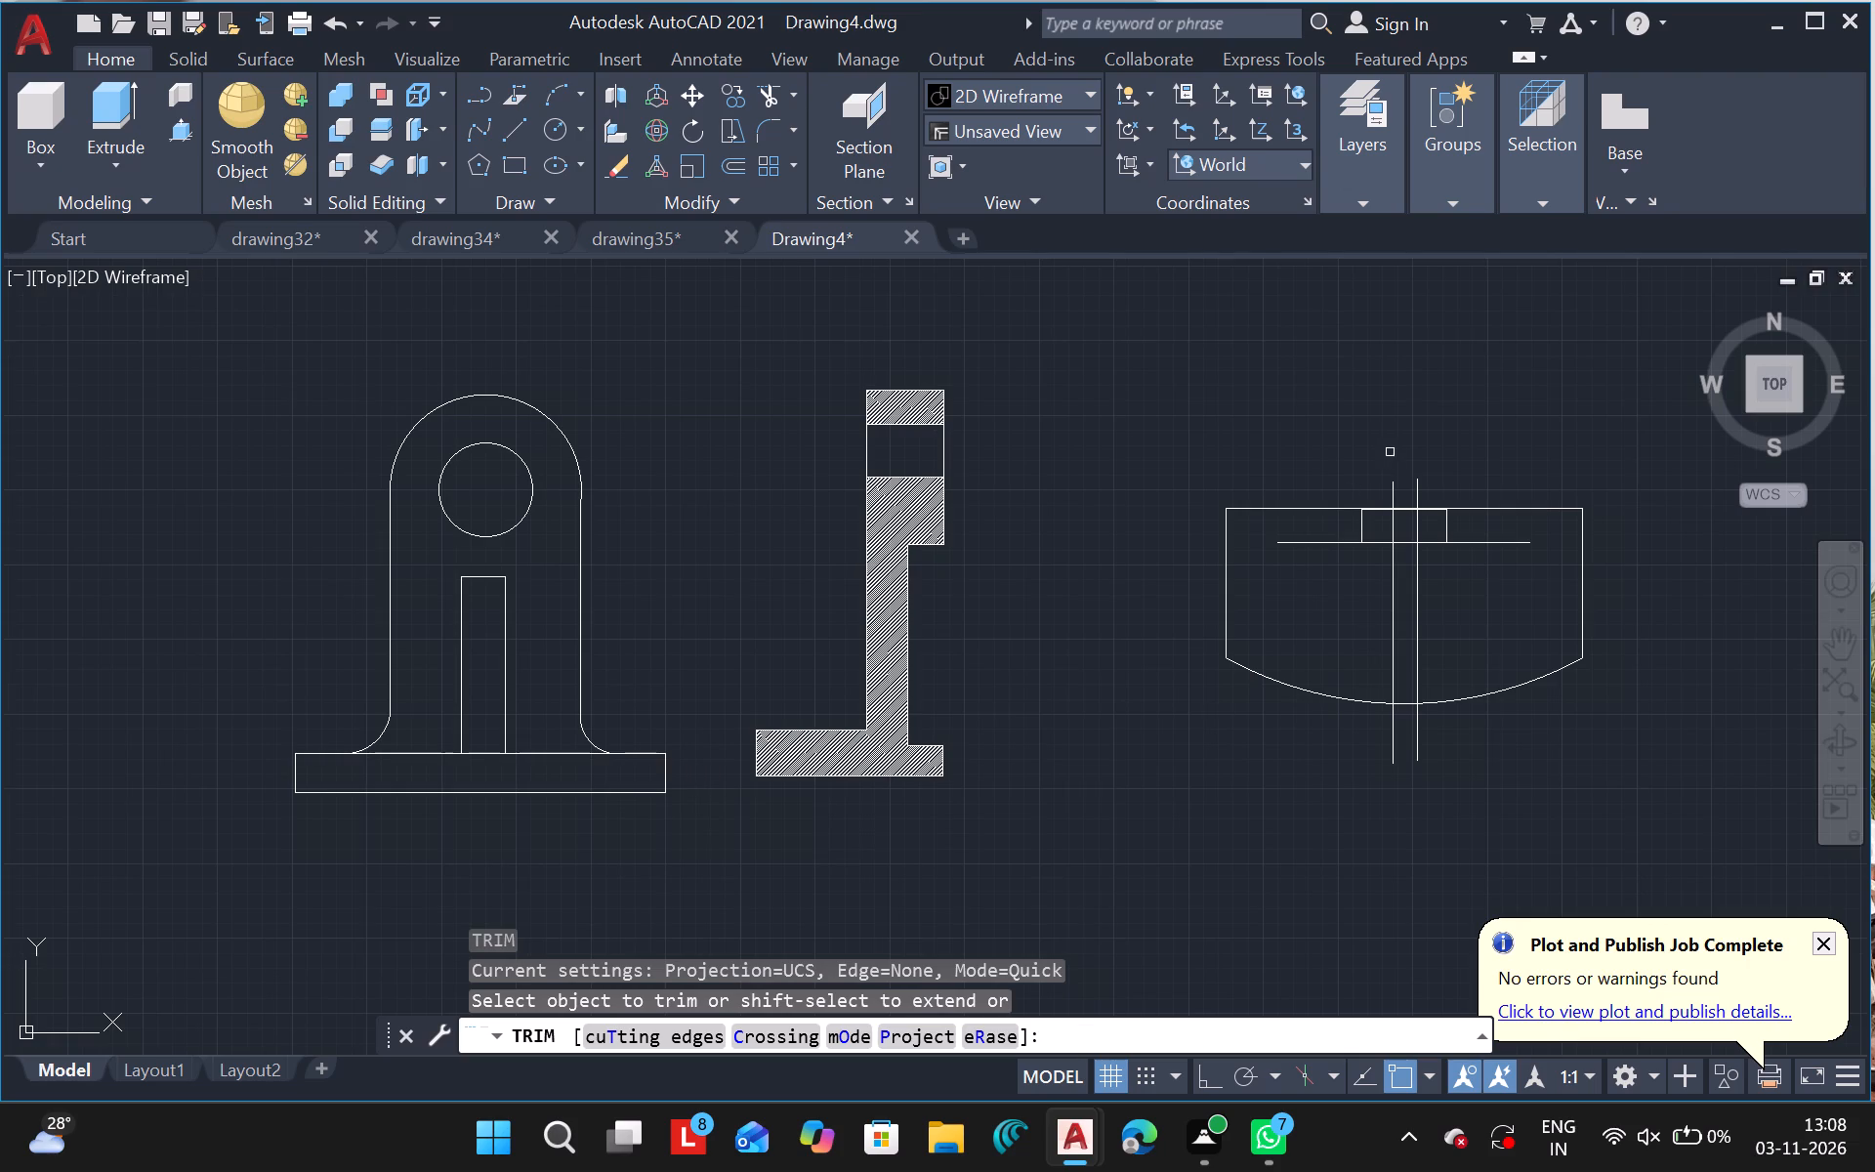
{"action": "left_click_drag", "start_coordinate": [1352, 482], "coordinate": [1446, 489]}
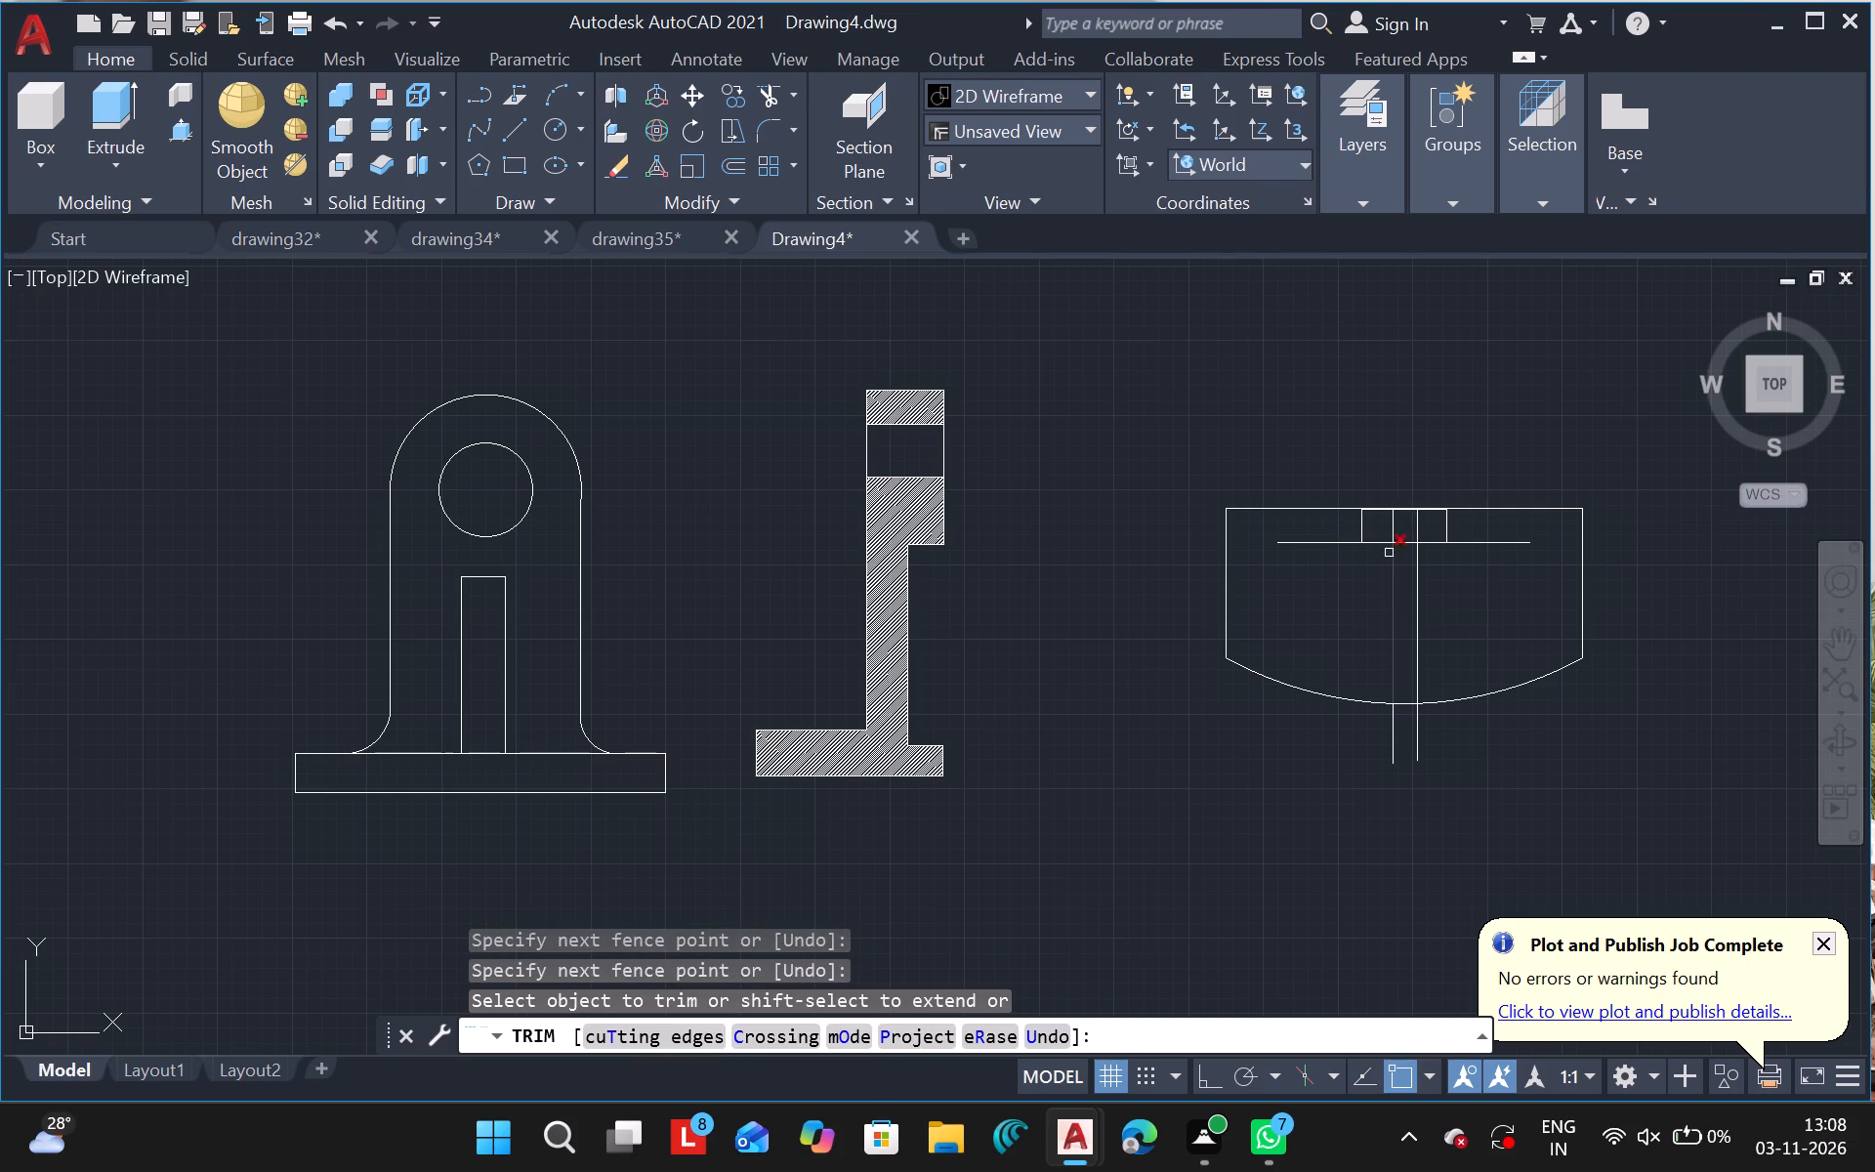
{"action": "left_click_drag", "start_coordinate": [1385, 535], "coordinate": [1422, 530]}
{"action": "key", "text": "Escape"}
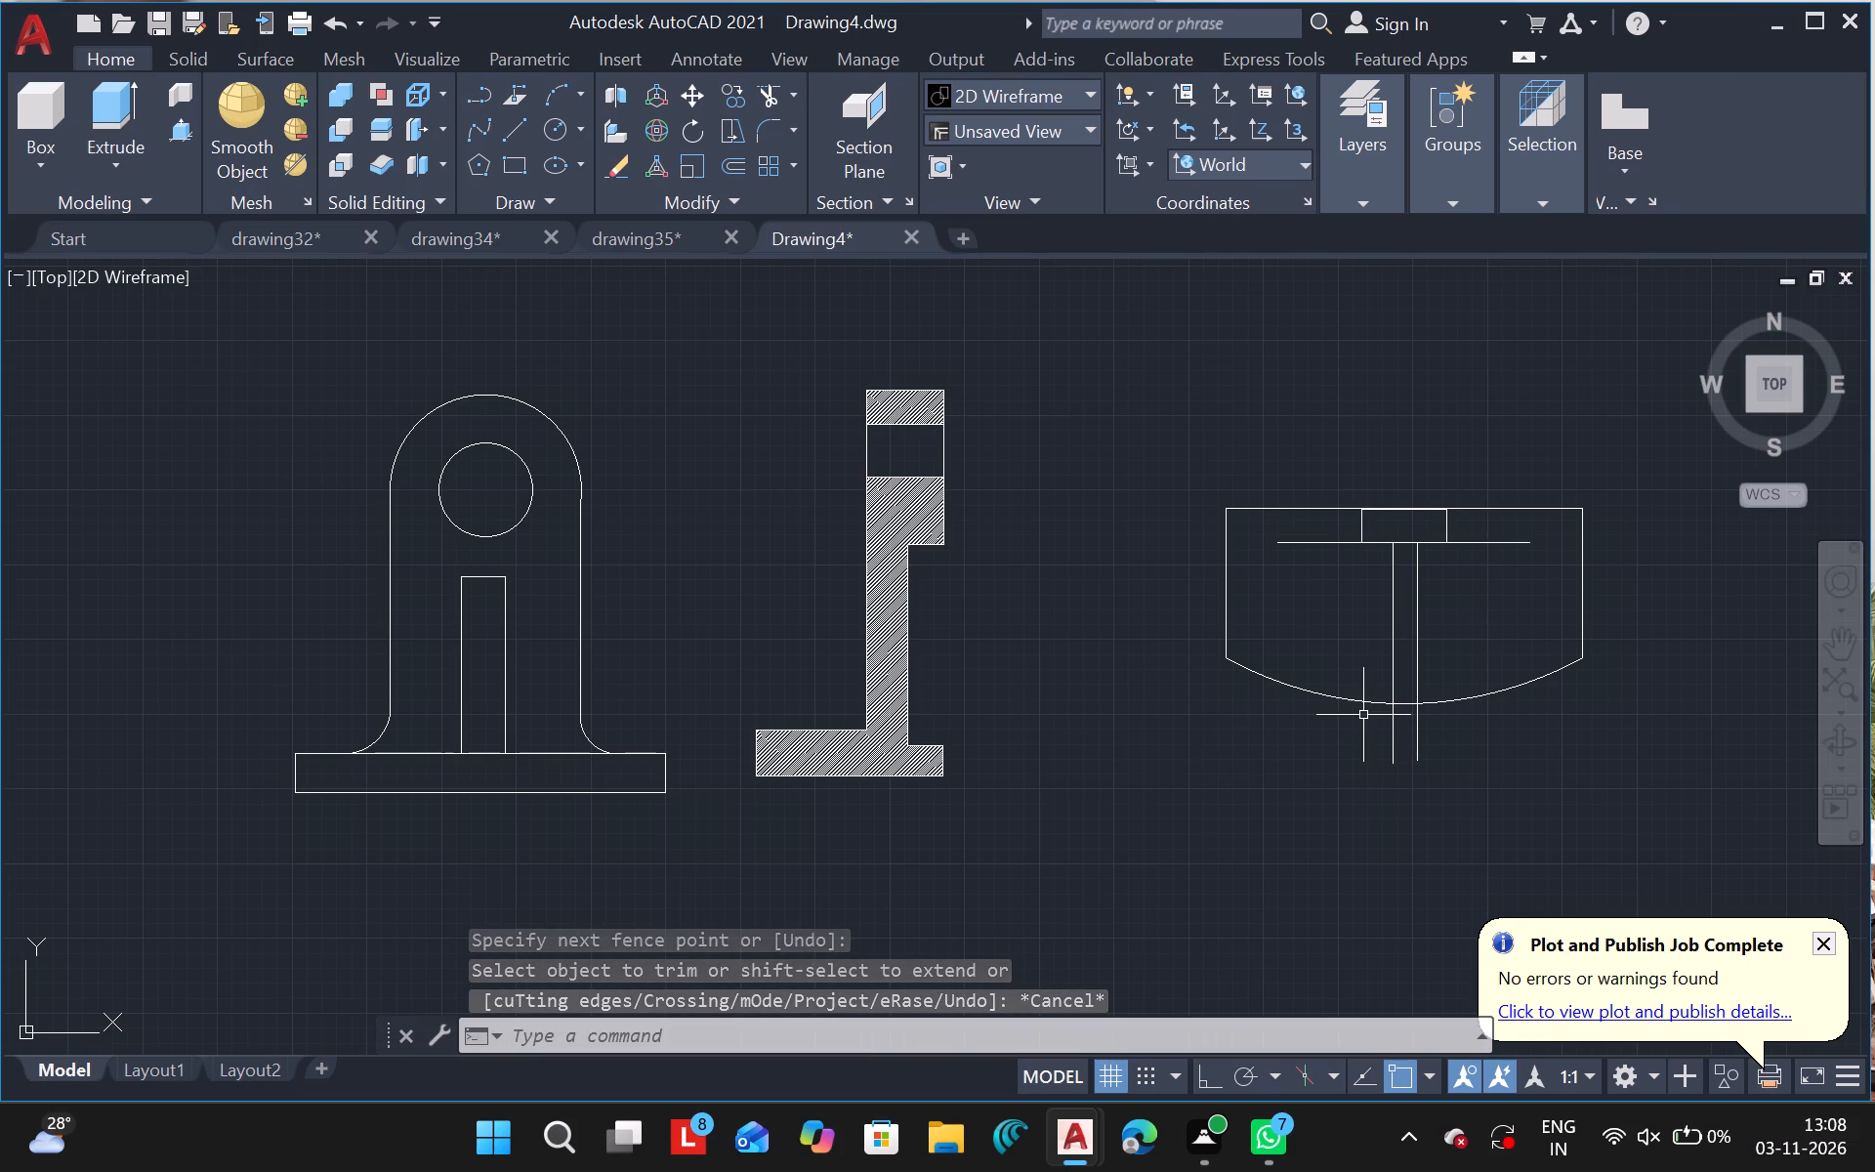
Replace the outline's bottom arc with a straight horizontal line joining the lower ends of both side edges.
{"action": "left_click", "coordinate": [1355, 697]}
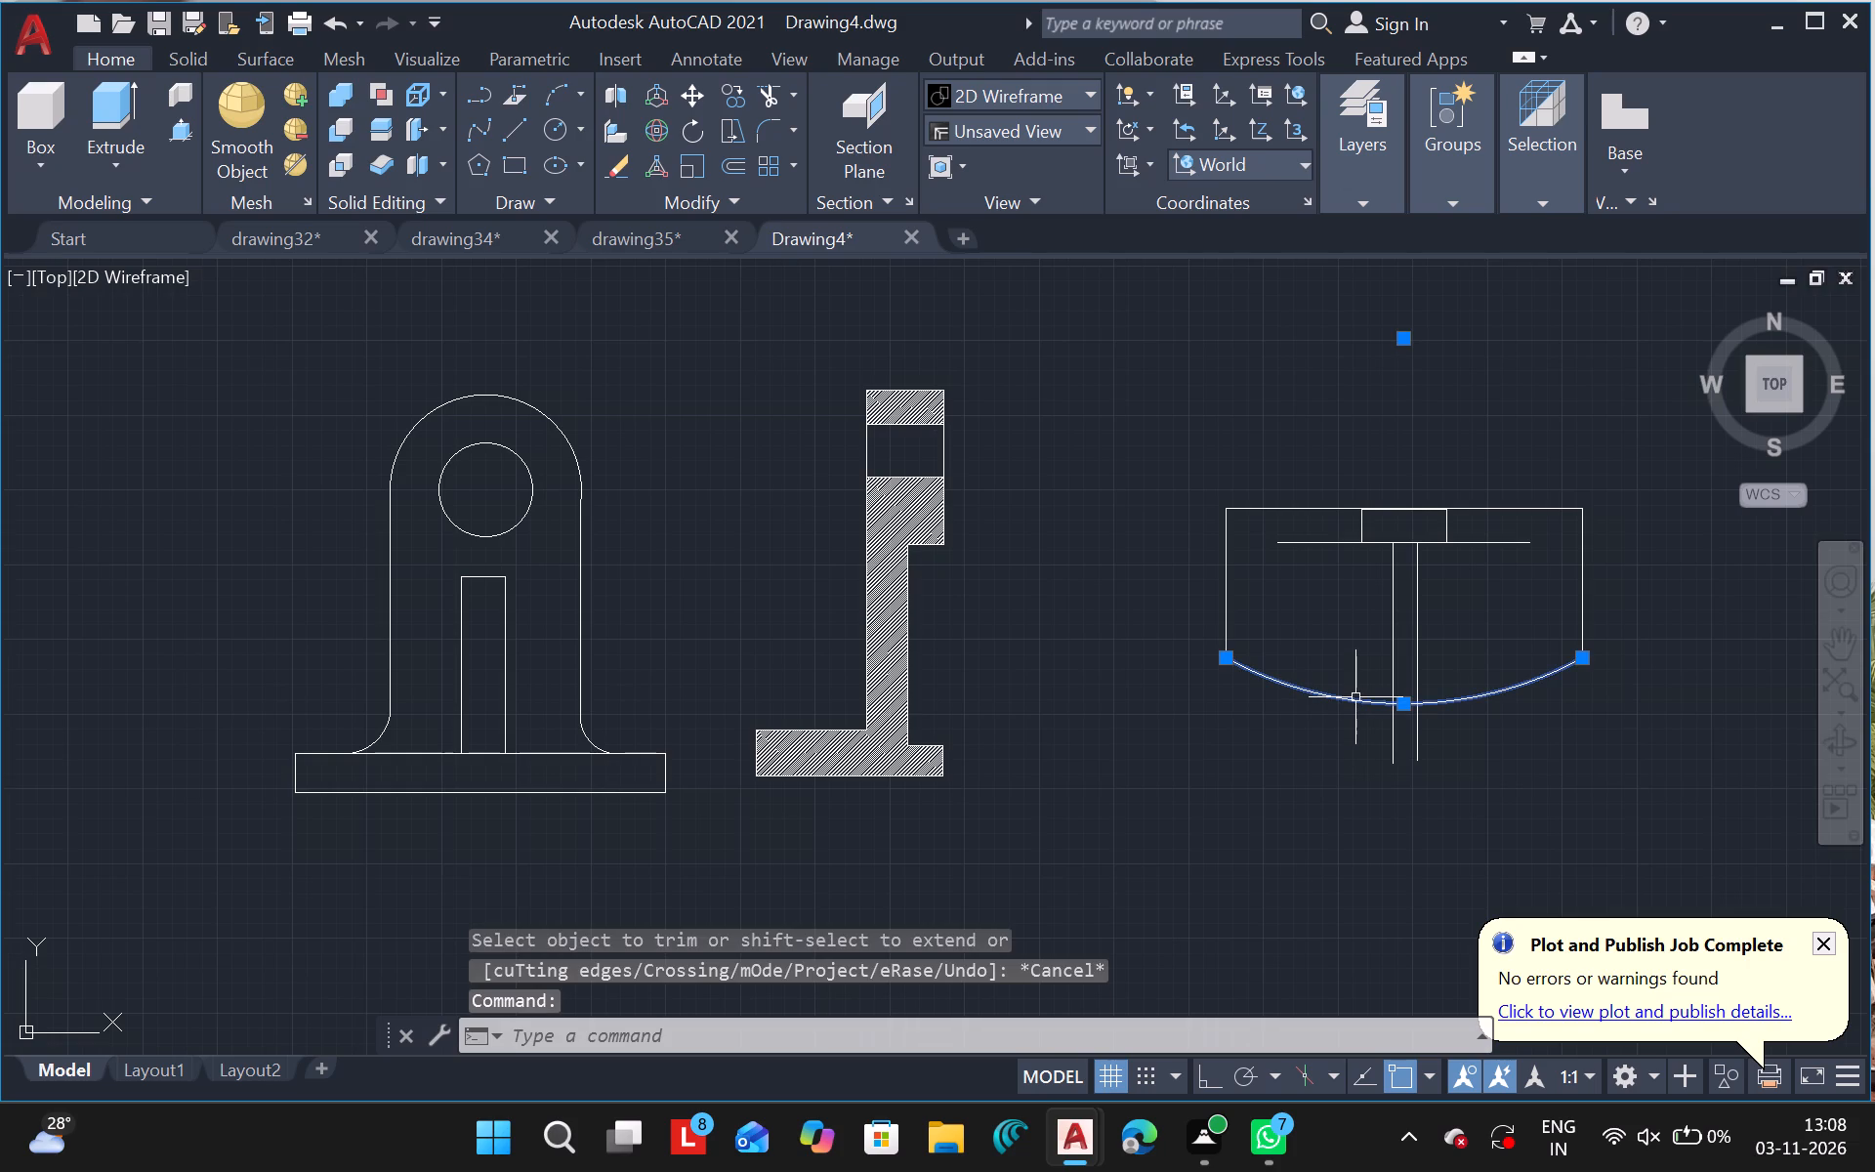
{"action": "key", "text": "Delete"}
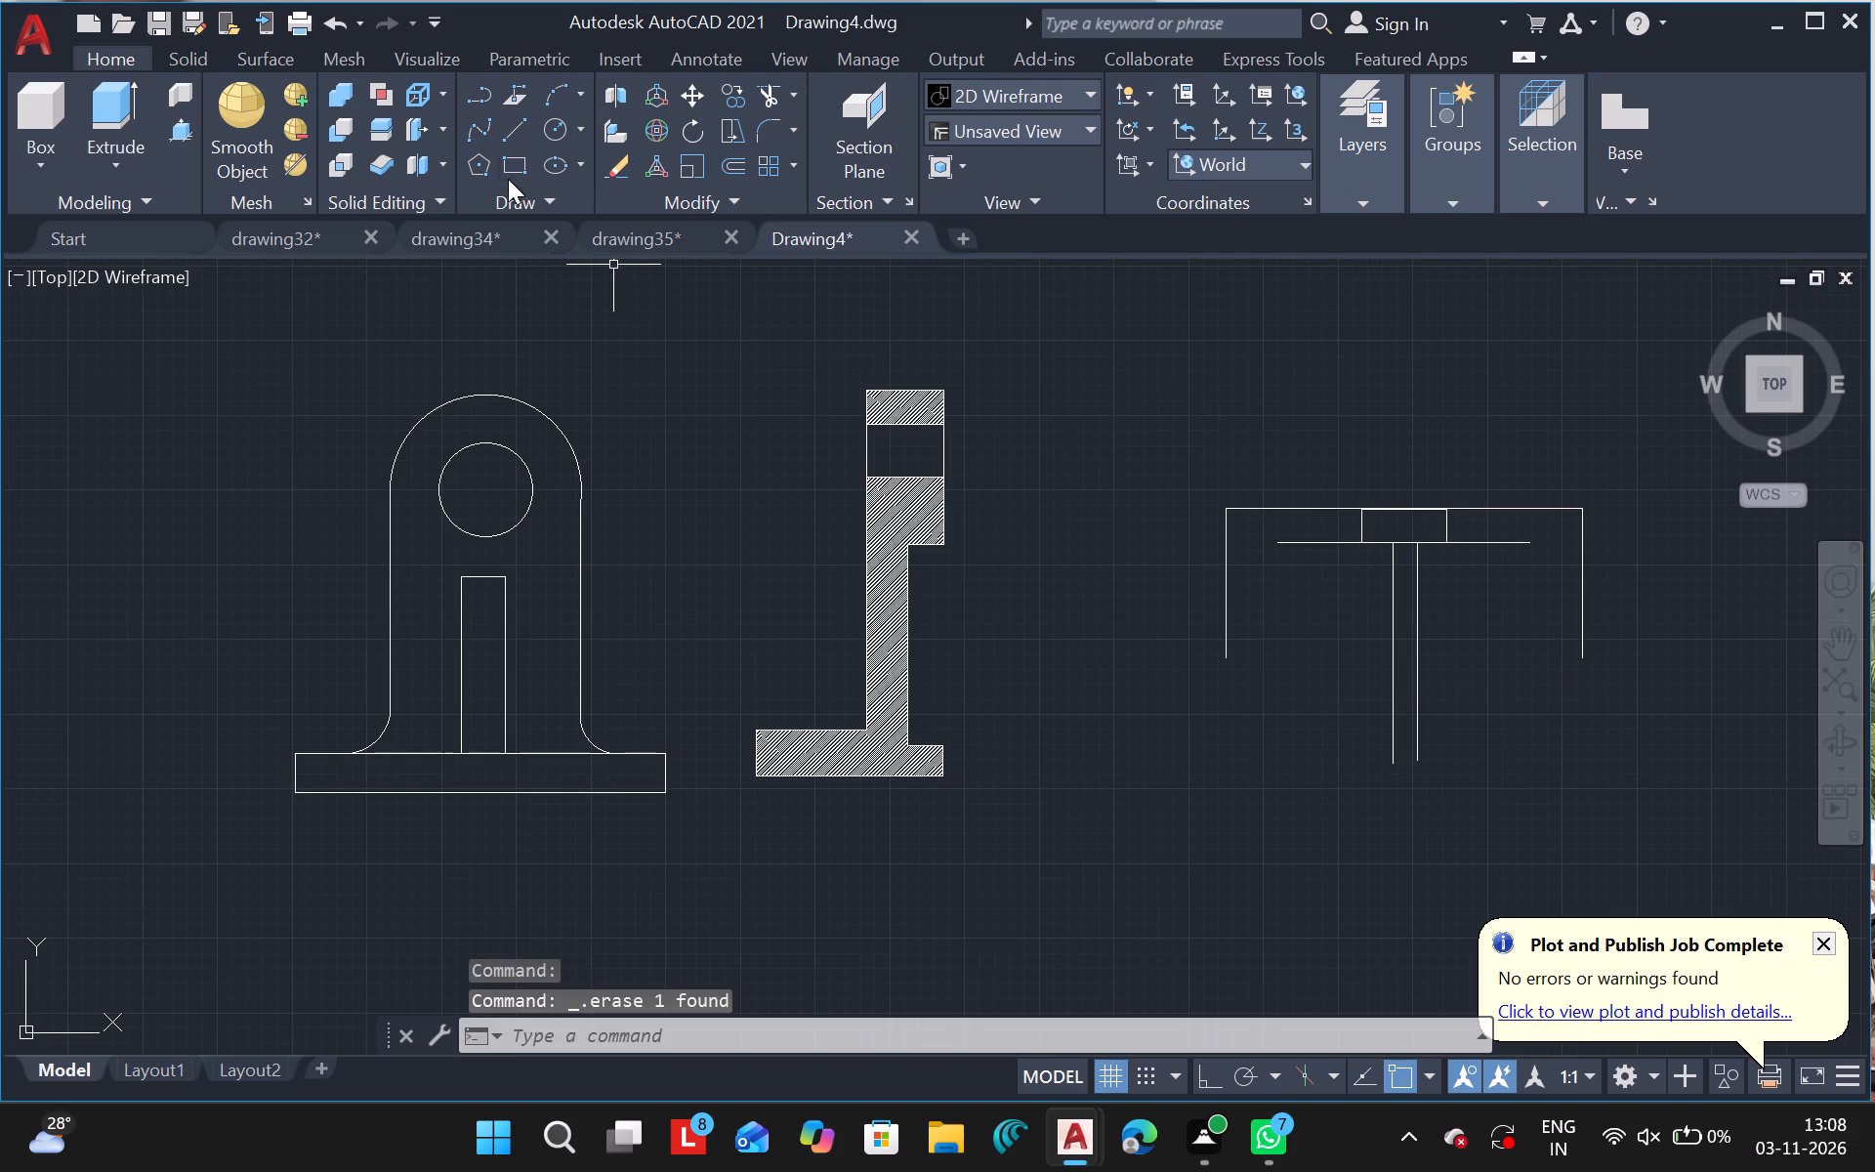
{"action": "left_click", "coordinate": [507, 131]}
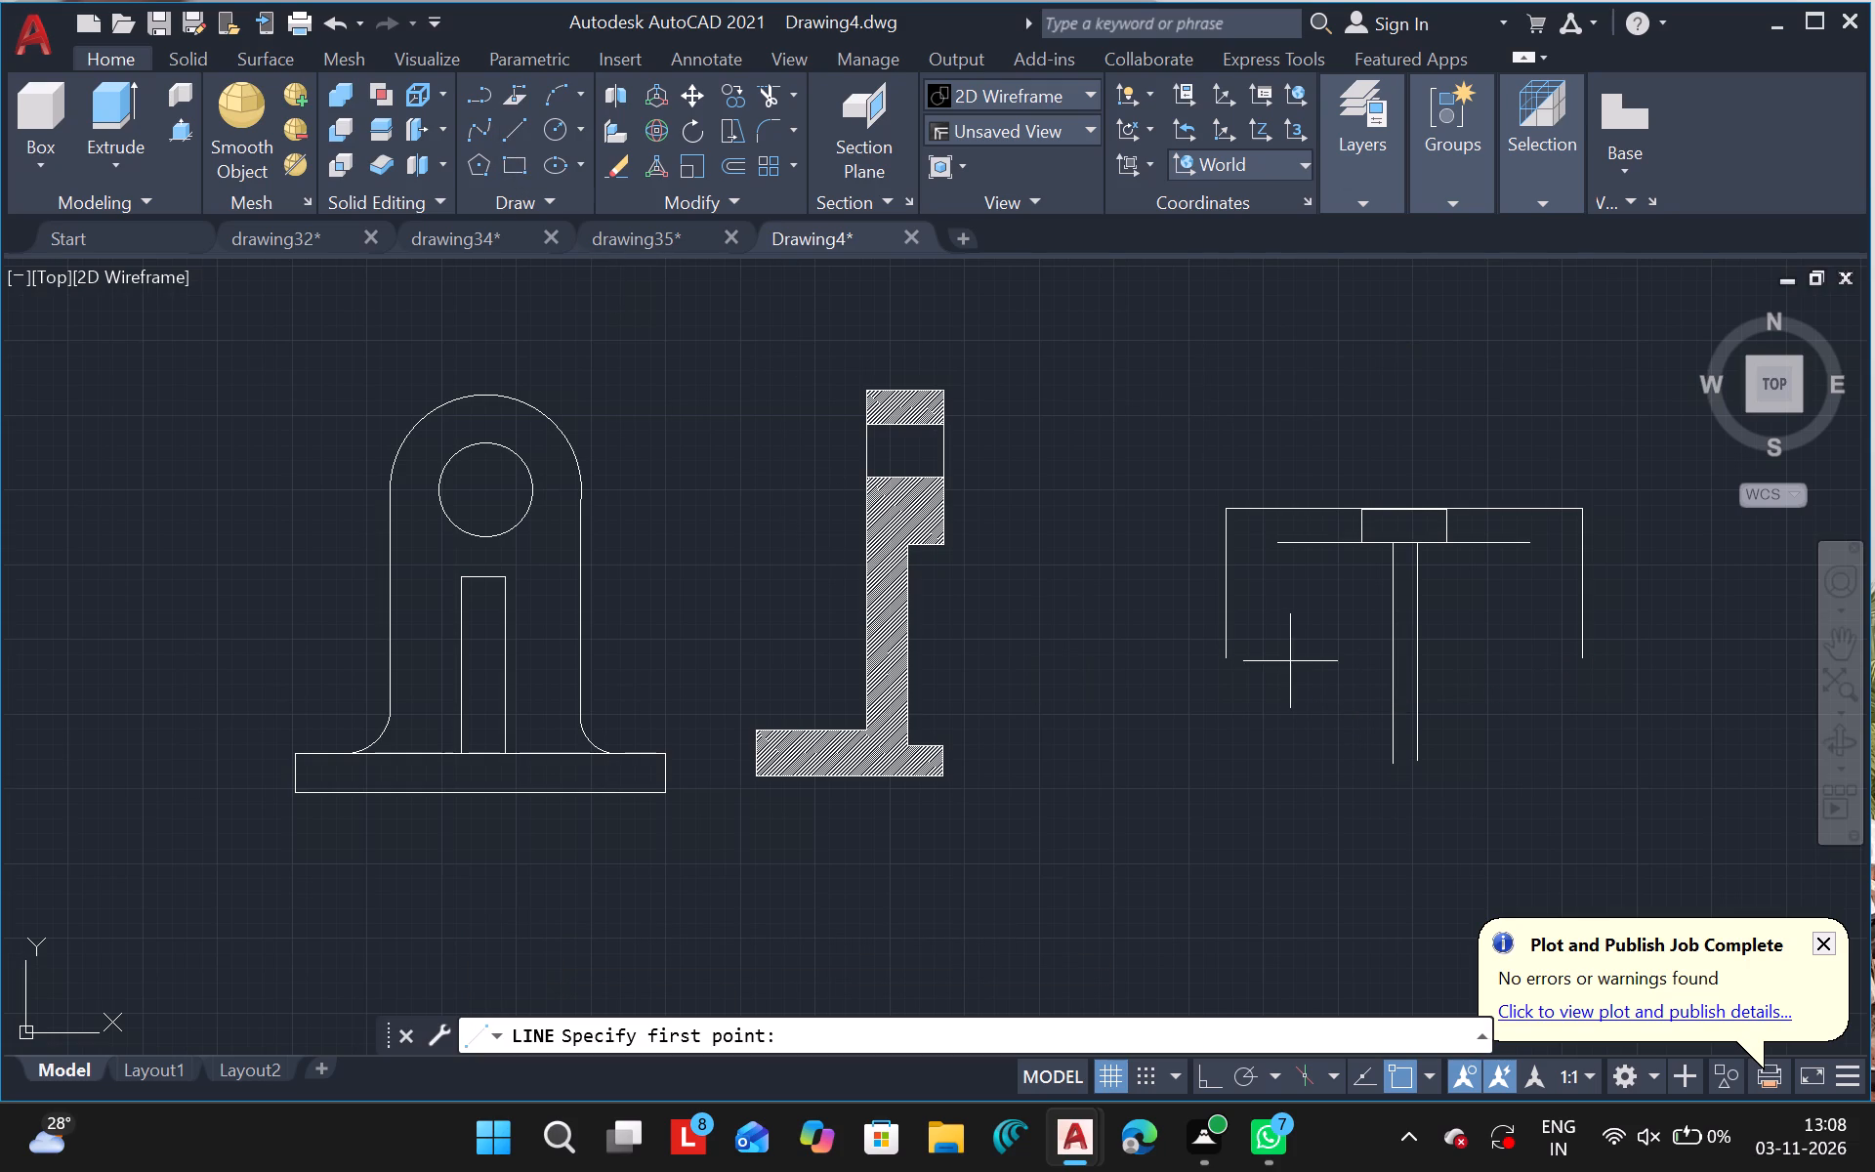
{"action": "left_click_drag", "start_coordinate": [1229, 649], "coordinate": [1515, 631]}
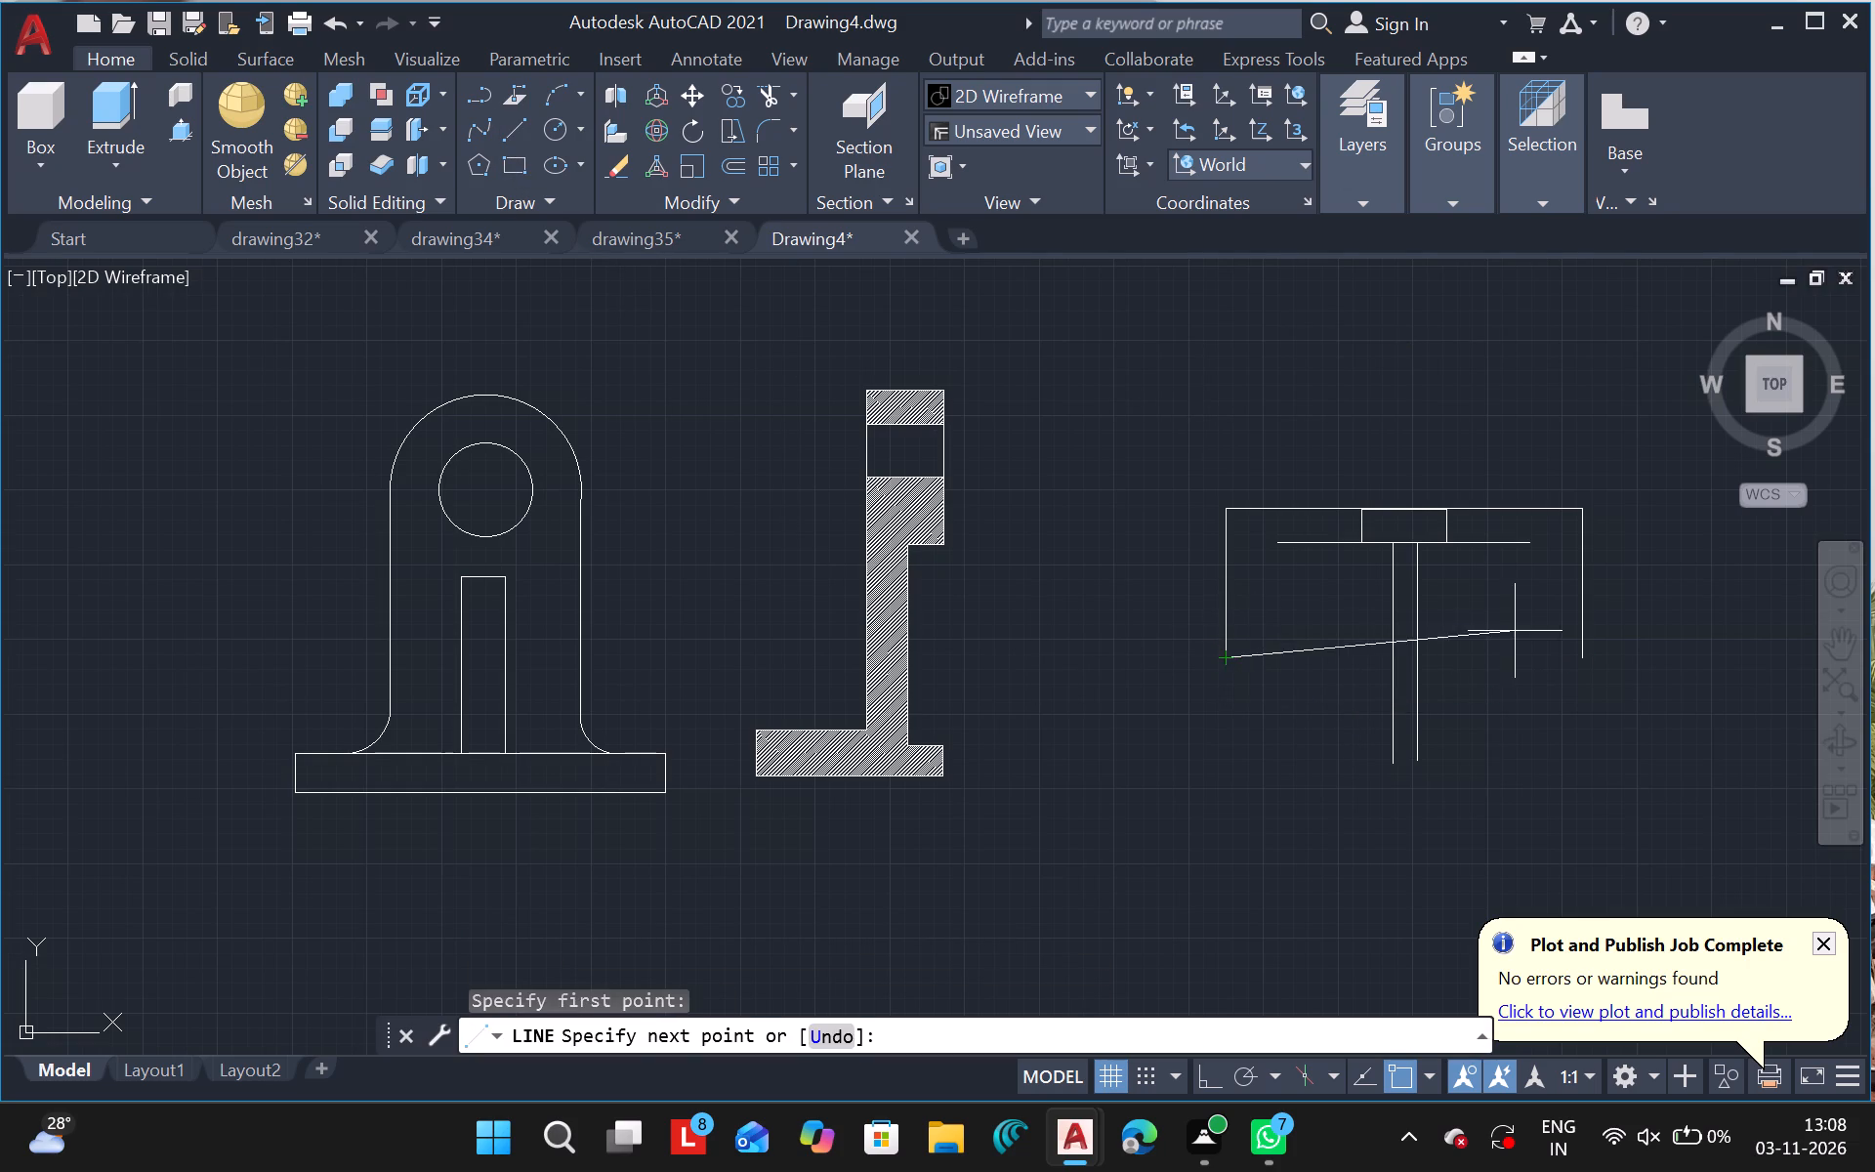
{"action": "left_click", "coordinate": [1579, 662]}
{"action": "key", "text": "Escape"}
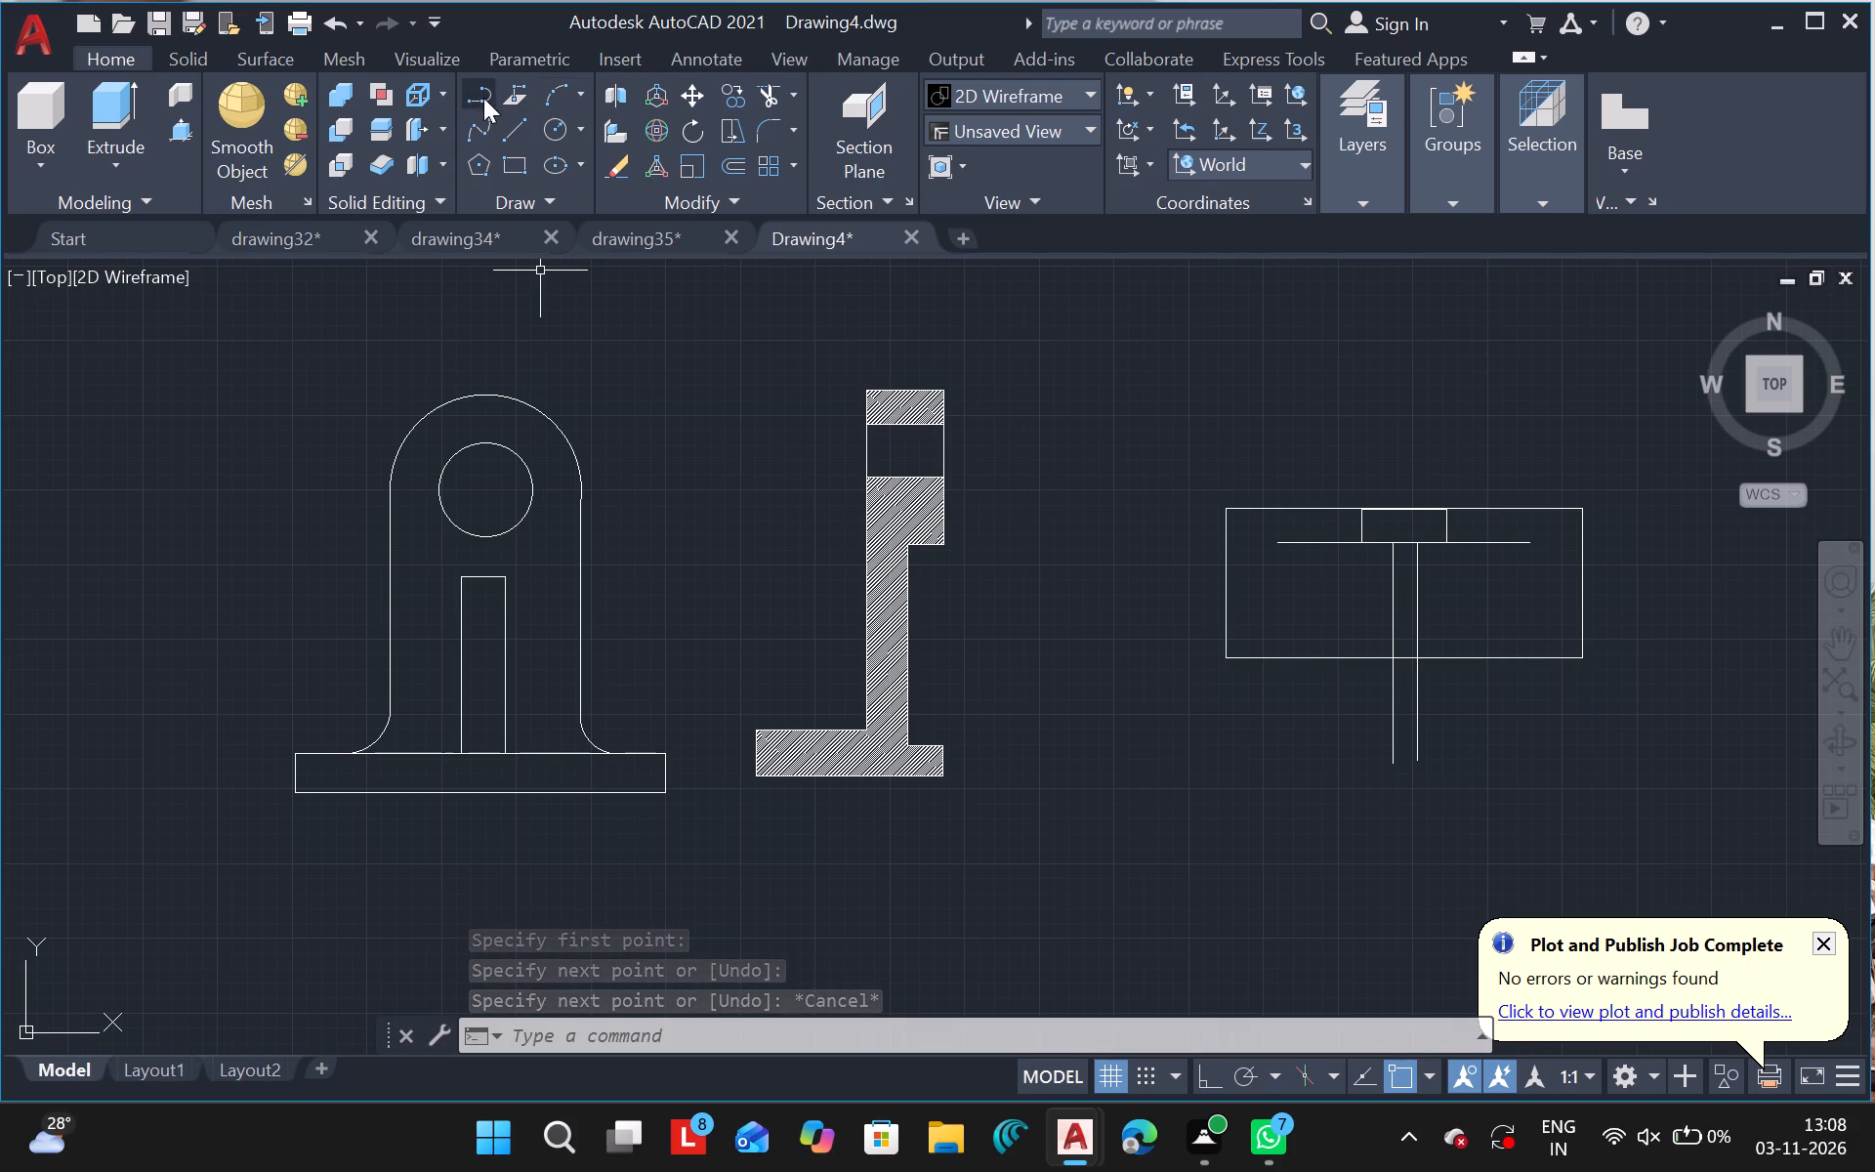
Draw a short diagonal line across the outline's lower-left corner, crossing both the side and bottom edges.
{"action": "left_click", "coordinate": [512, 124]}
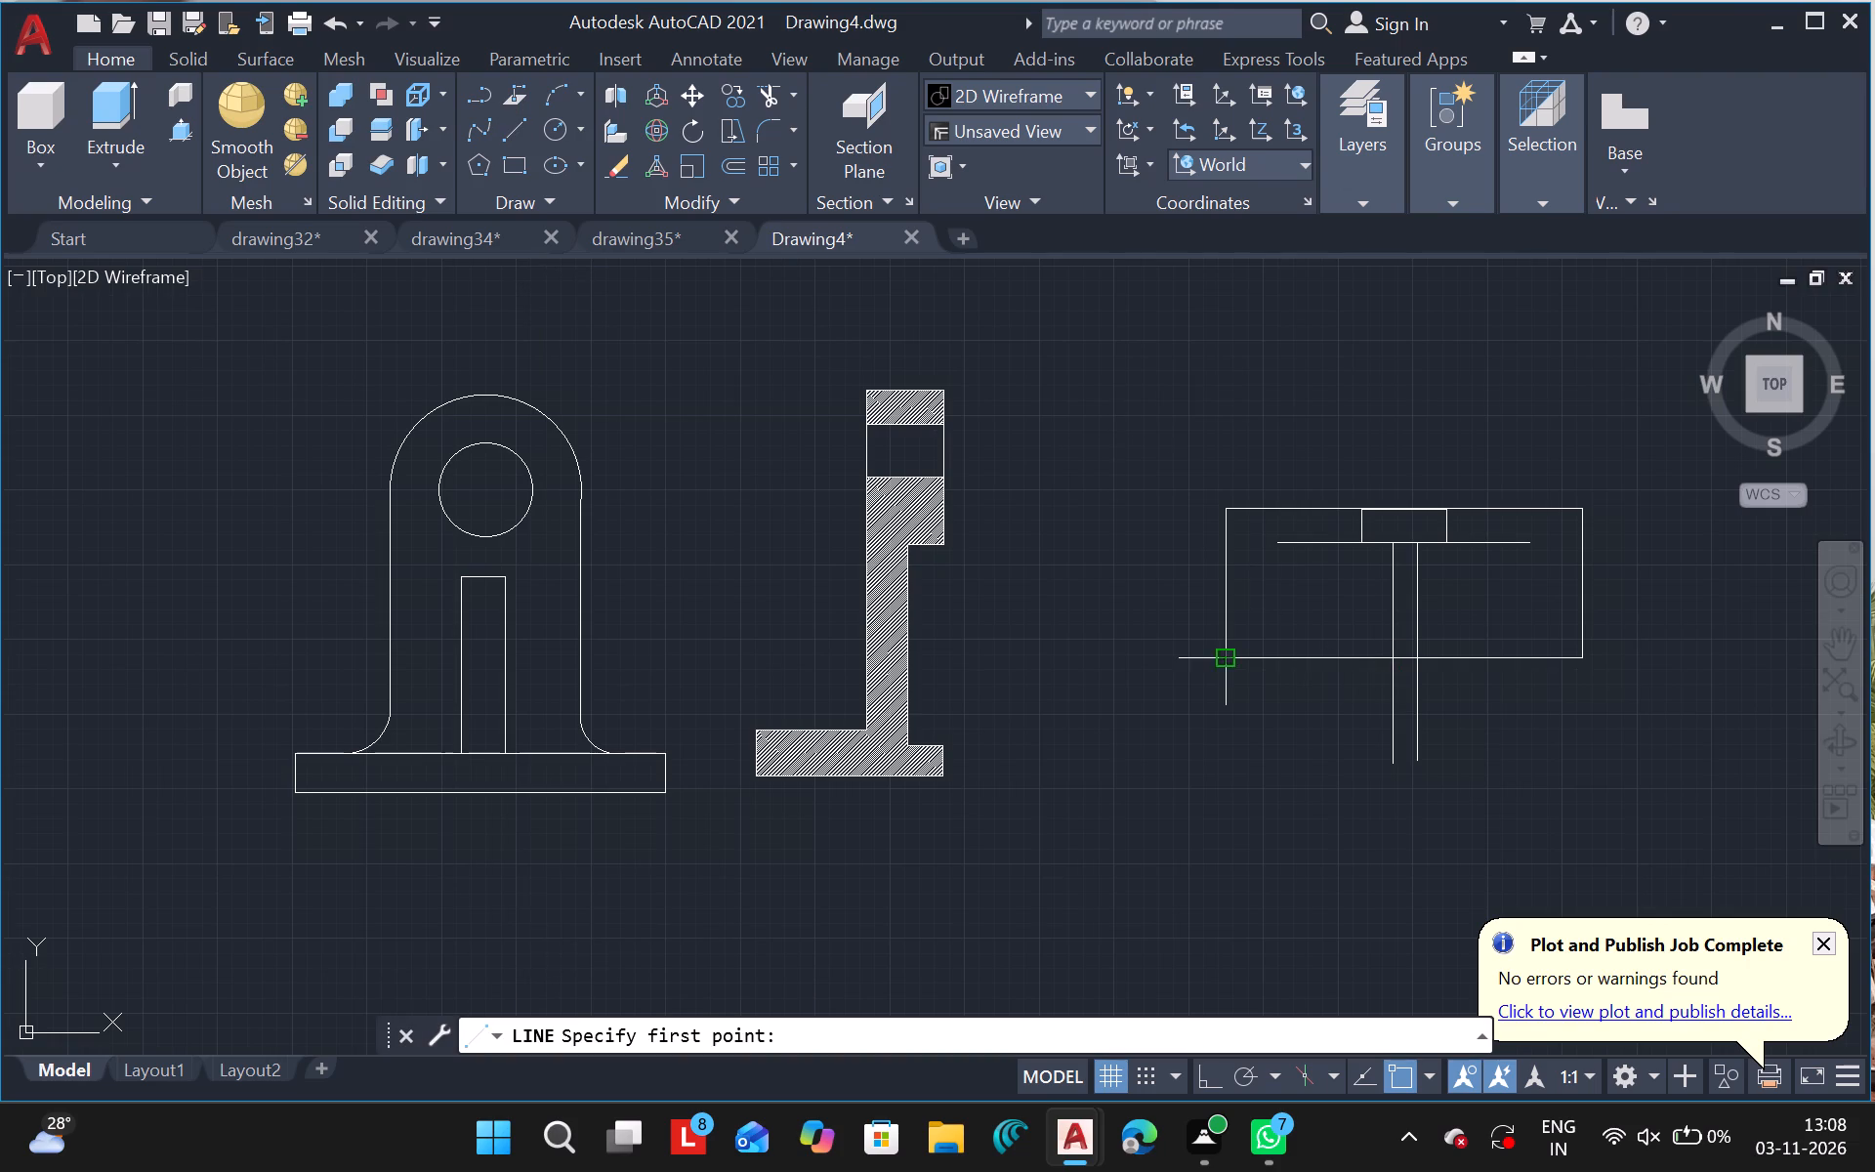
{"action": "left_click_drag", "start_coordinate": [1198, 612], "coordinate": [1262, 656]}
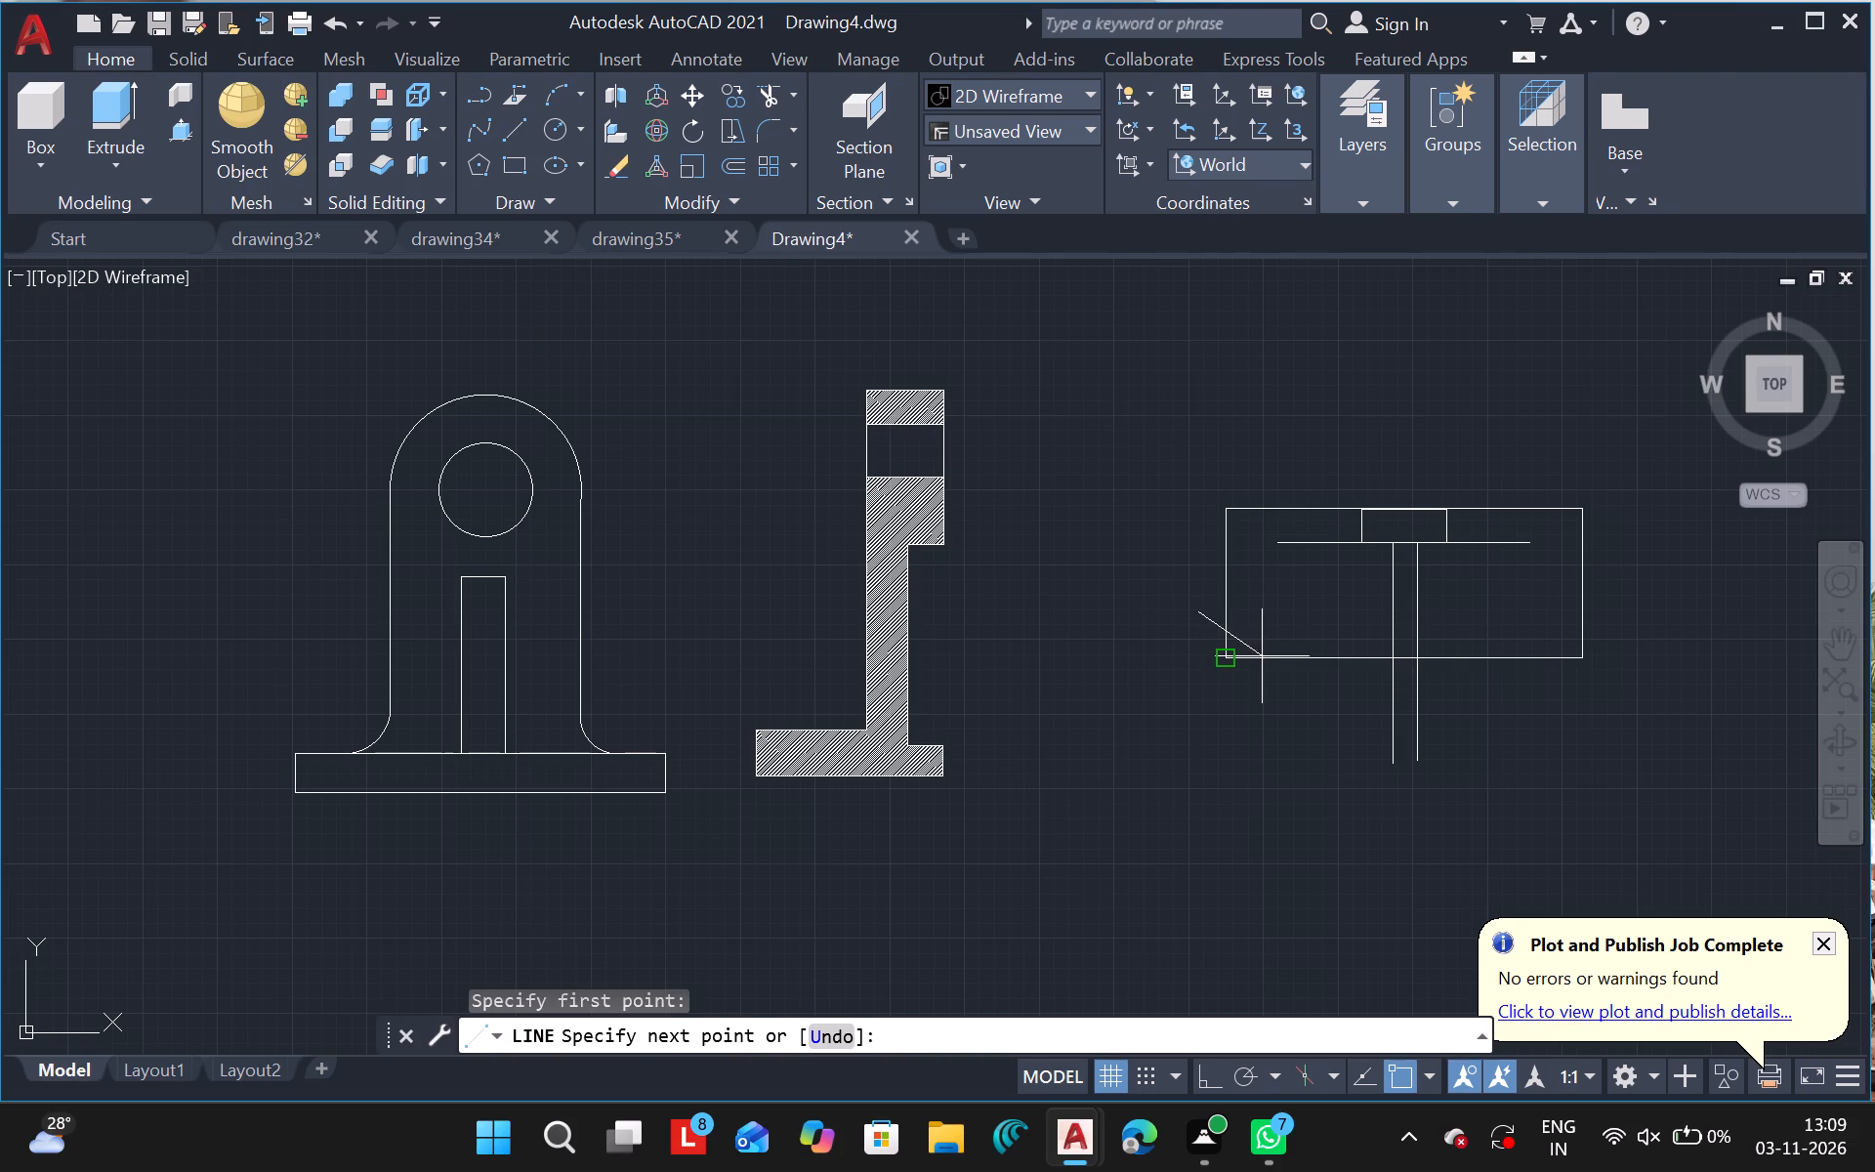
{"action": "left_click_drag", "start_coordinate": [1262, 656], "coordinate": [1278, 667]}
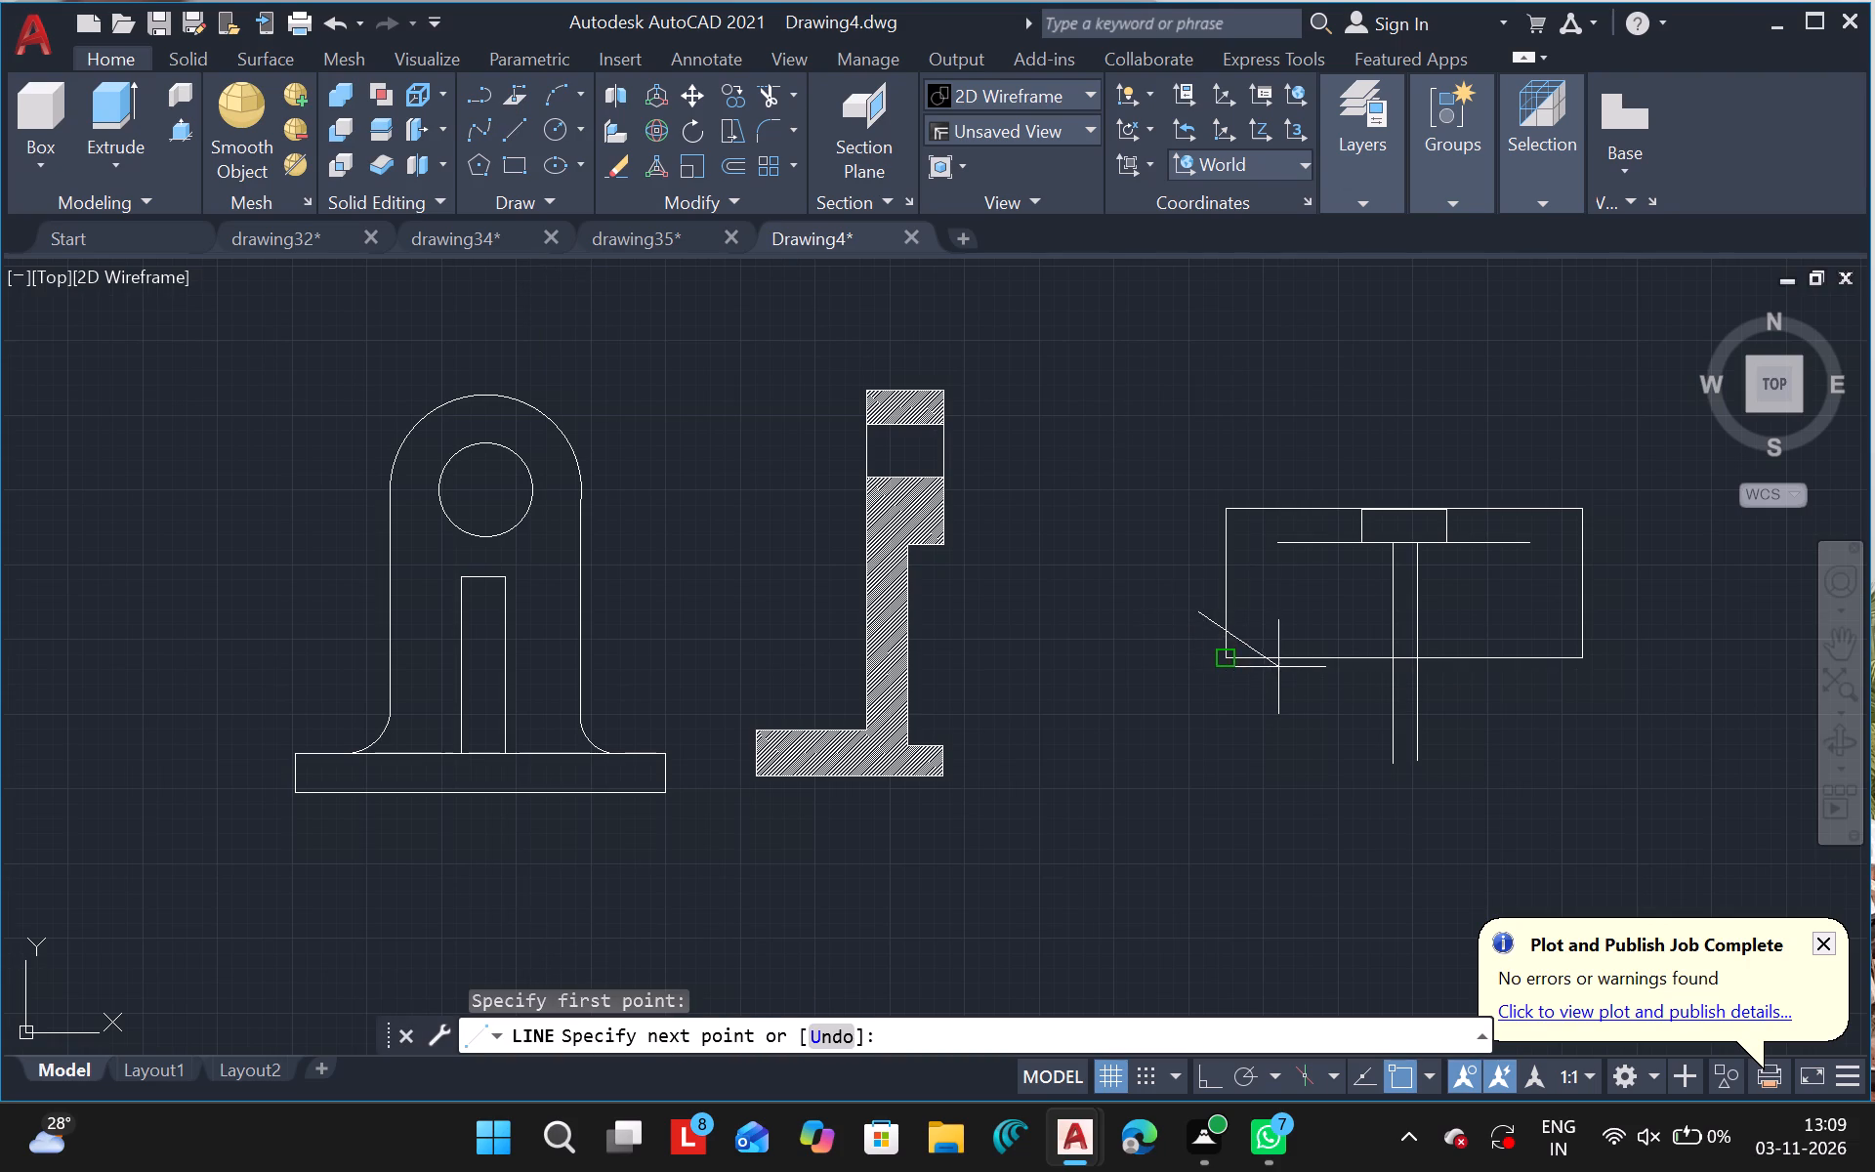
{"action": "left_click_drag", "start_coordinate": [1278, 667], "coordinate": [1274, 677]}
{"action": "left_click", "coordinate": [1274, 677]}
{"action": "key", "text": "Escape"}
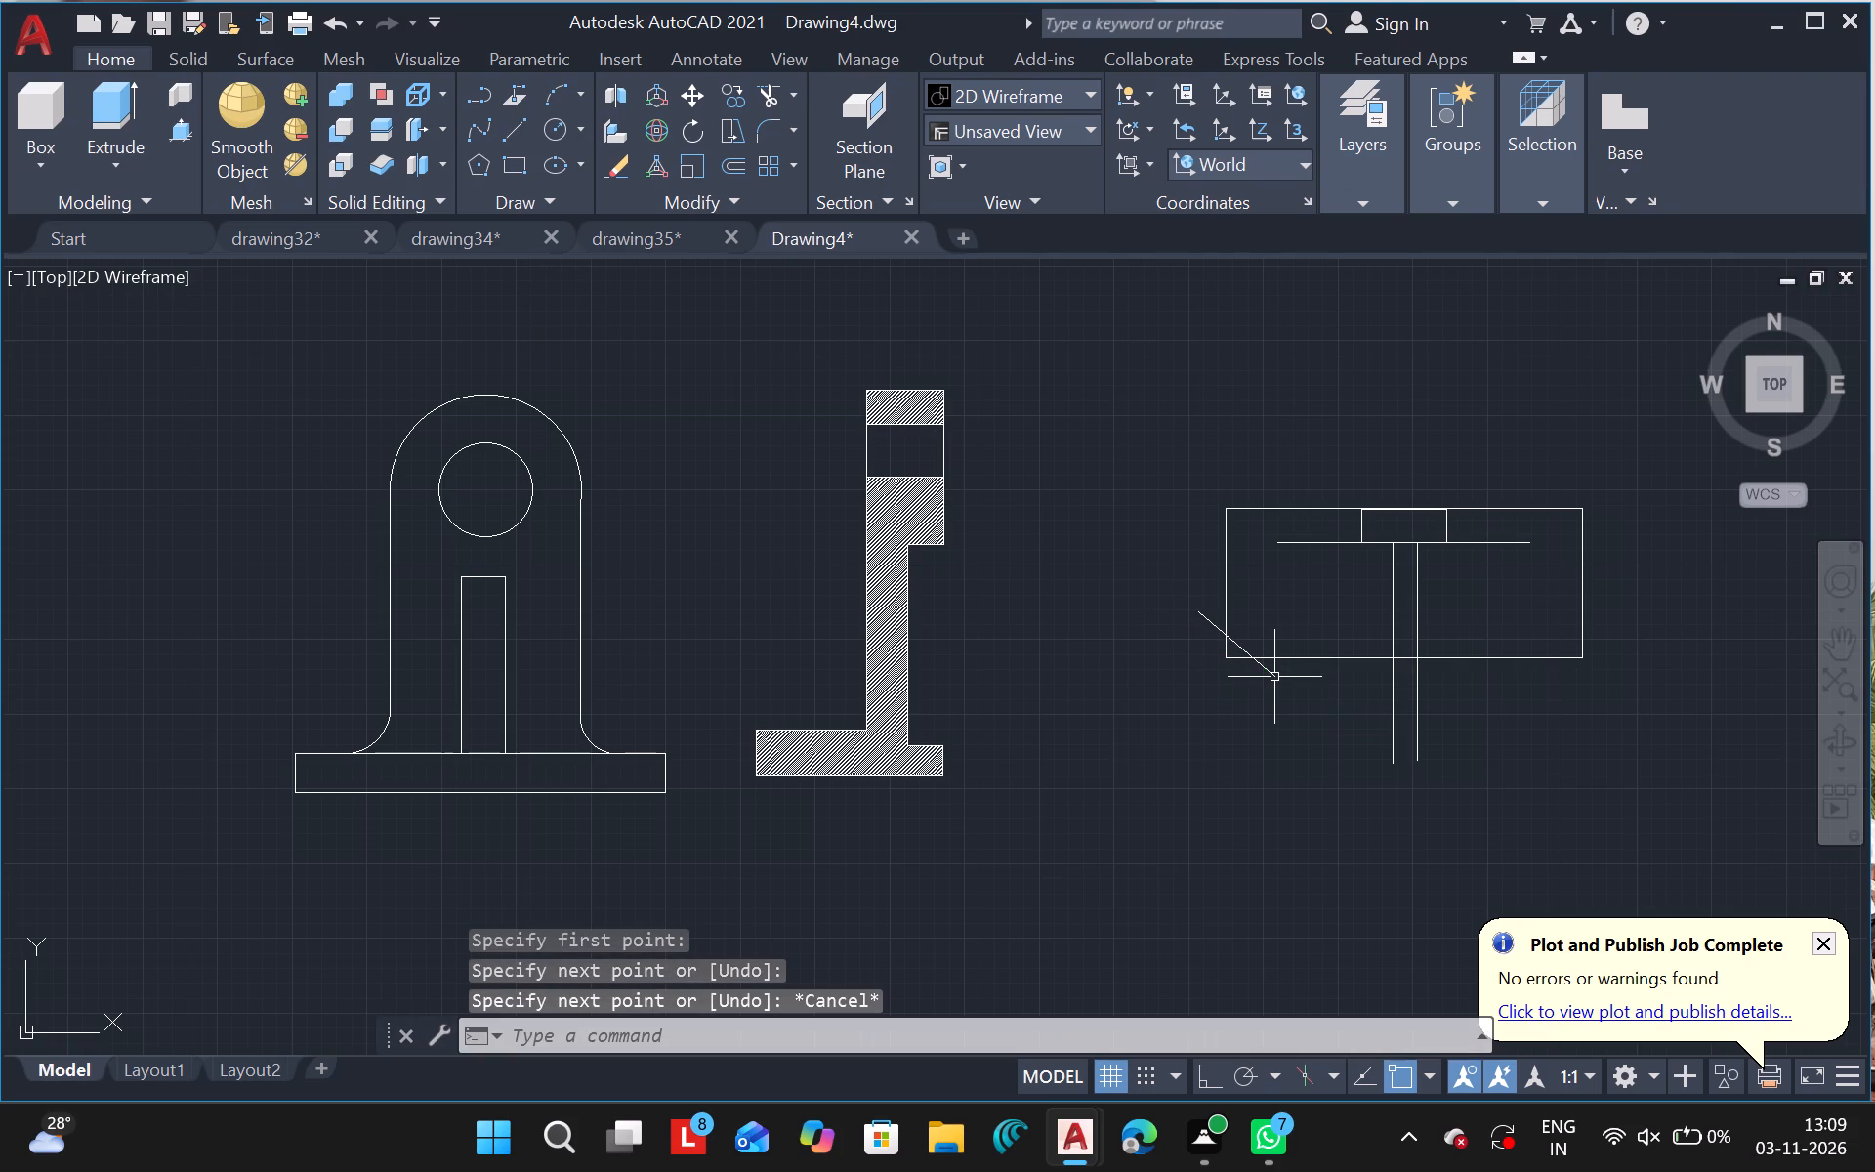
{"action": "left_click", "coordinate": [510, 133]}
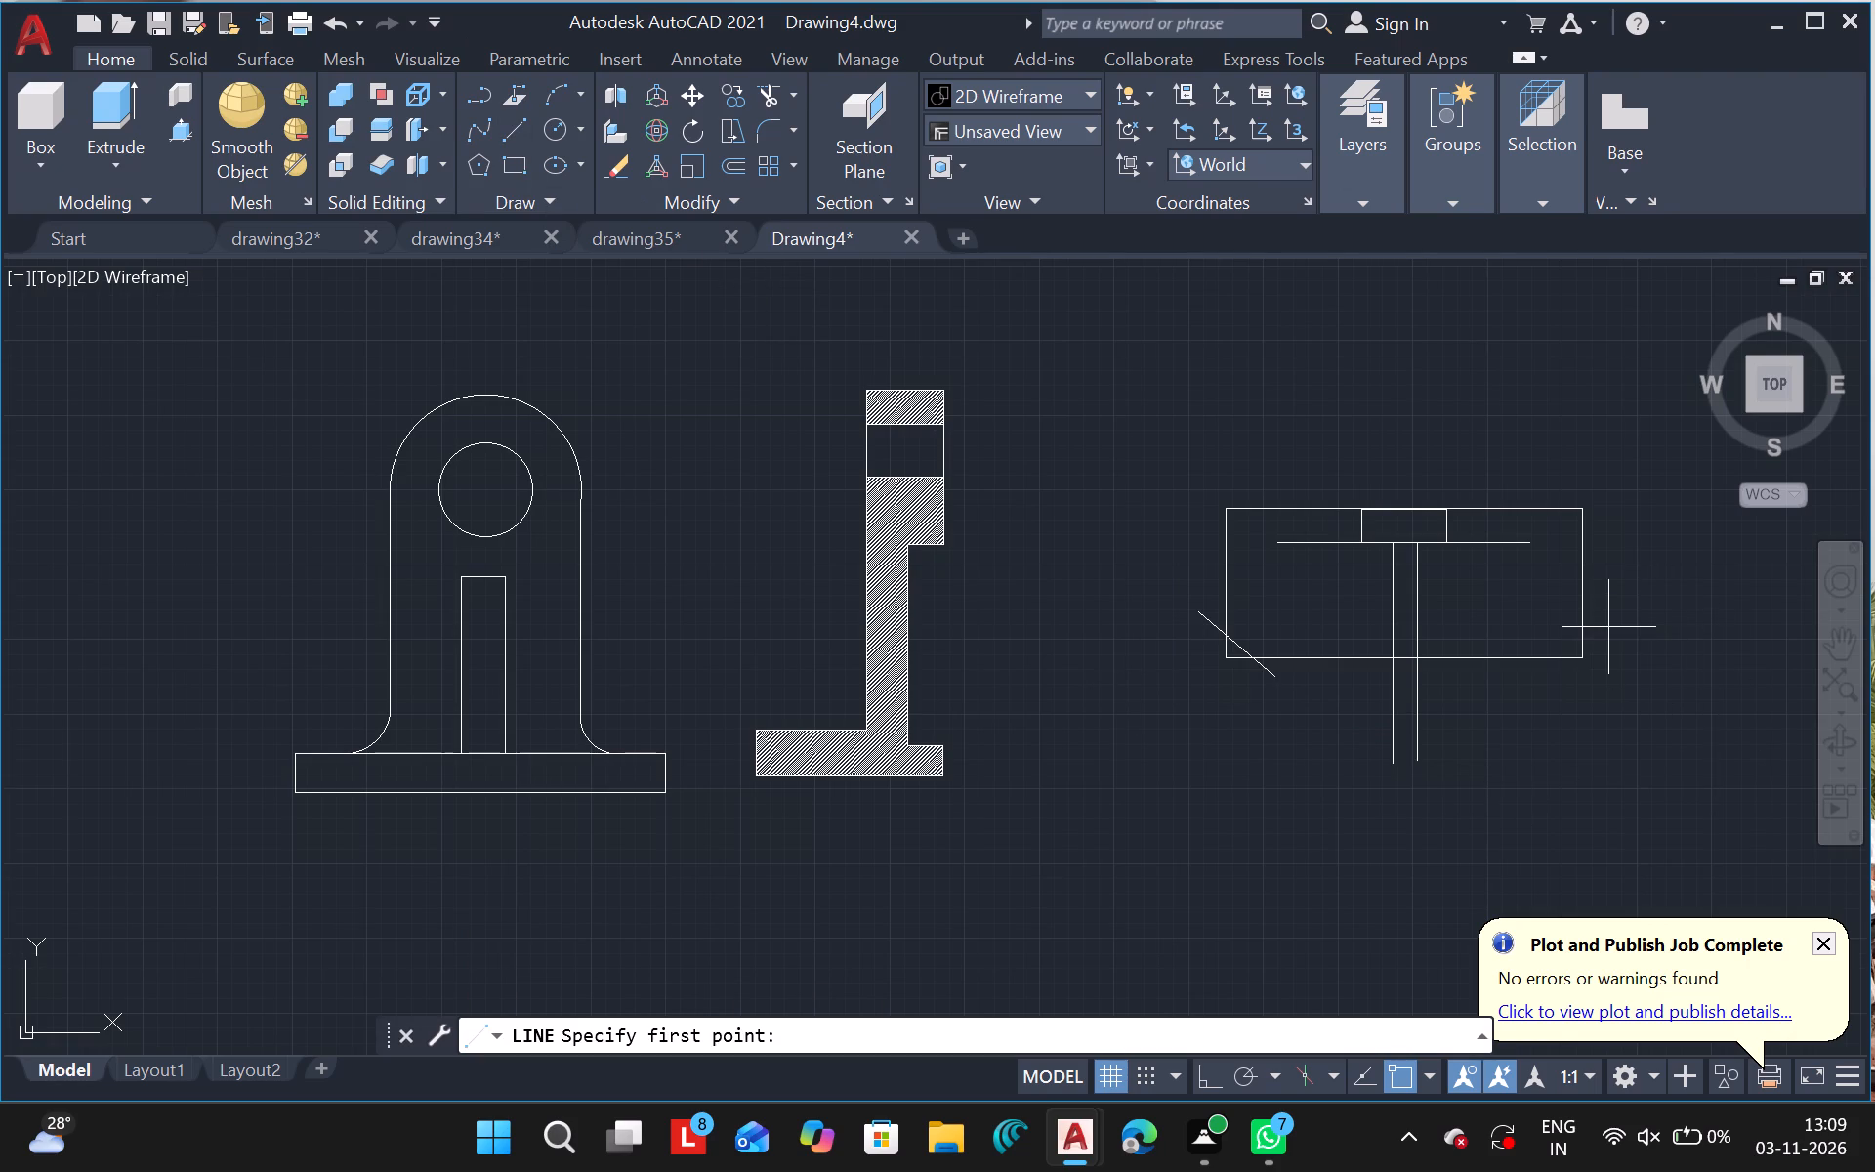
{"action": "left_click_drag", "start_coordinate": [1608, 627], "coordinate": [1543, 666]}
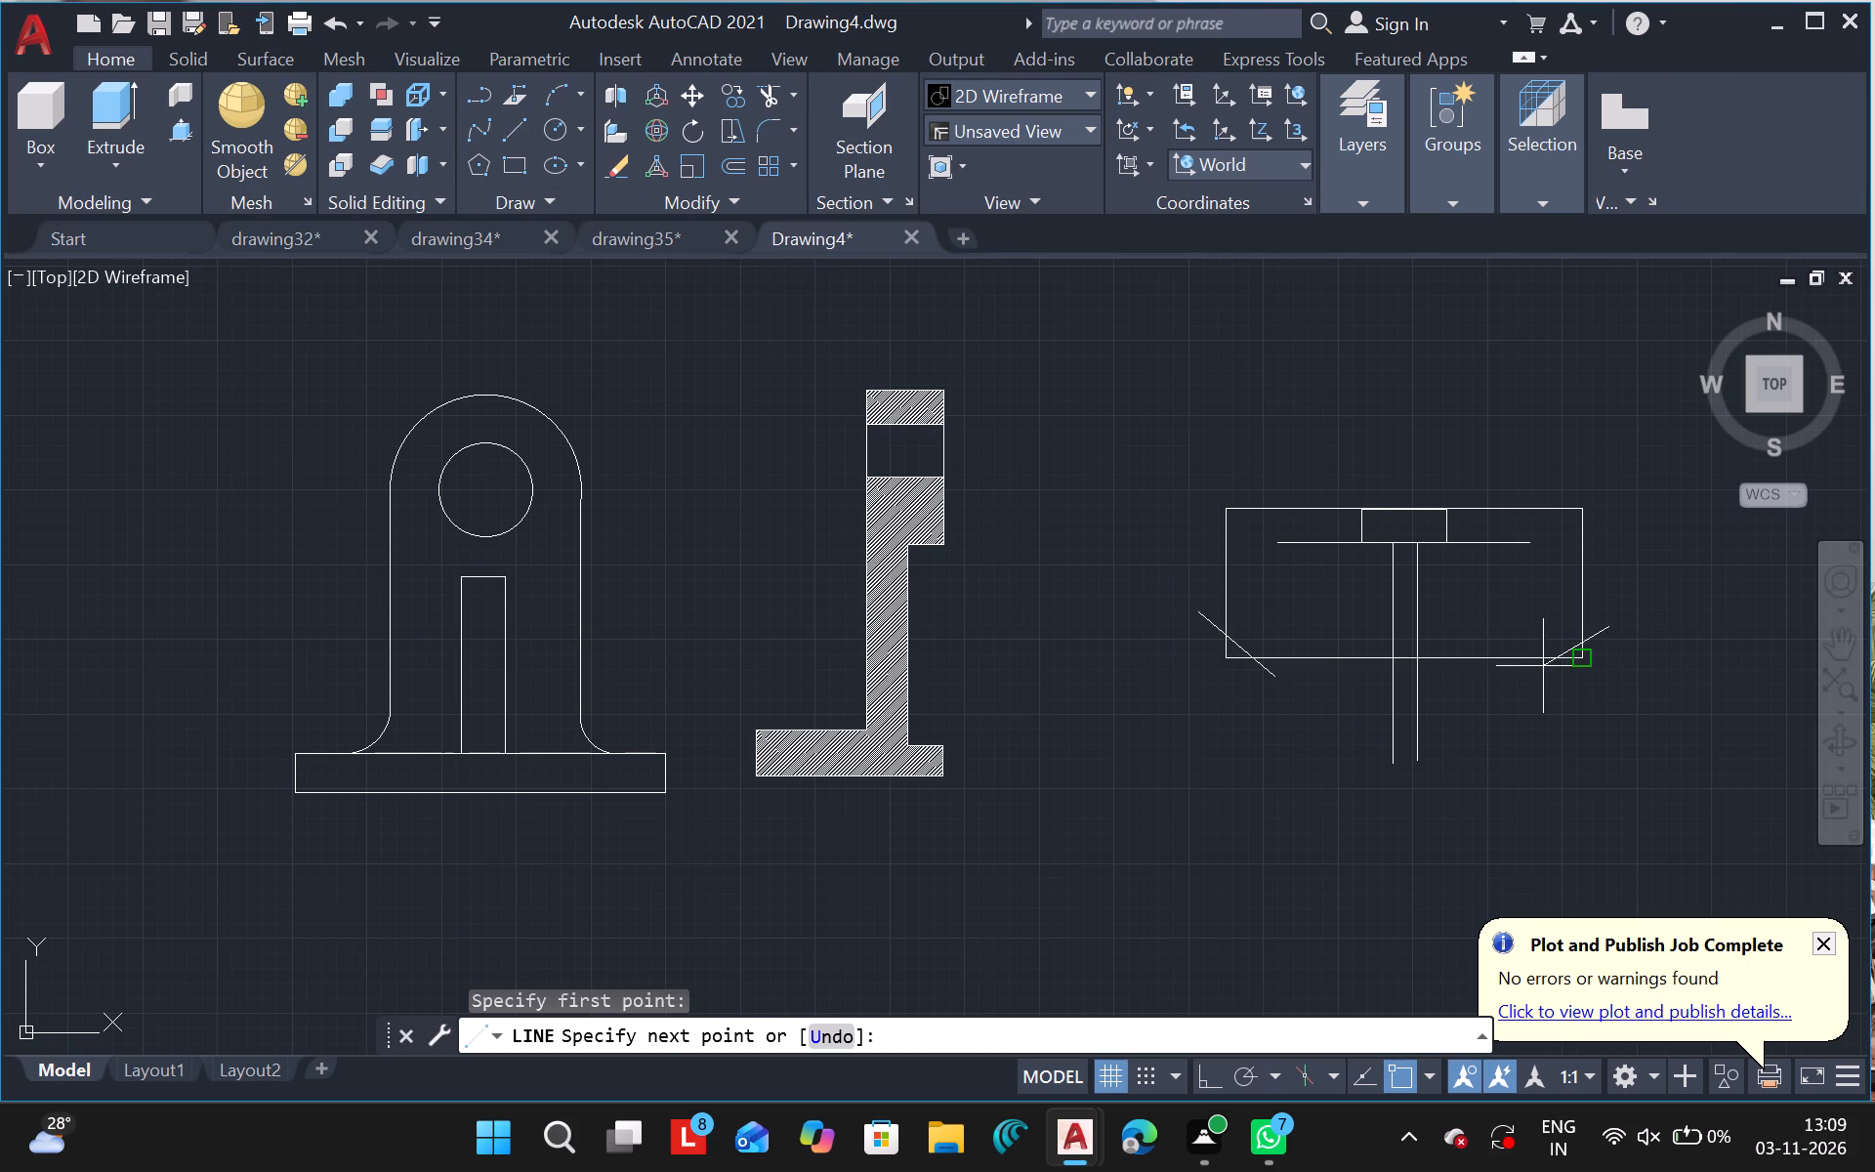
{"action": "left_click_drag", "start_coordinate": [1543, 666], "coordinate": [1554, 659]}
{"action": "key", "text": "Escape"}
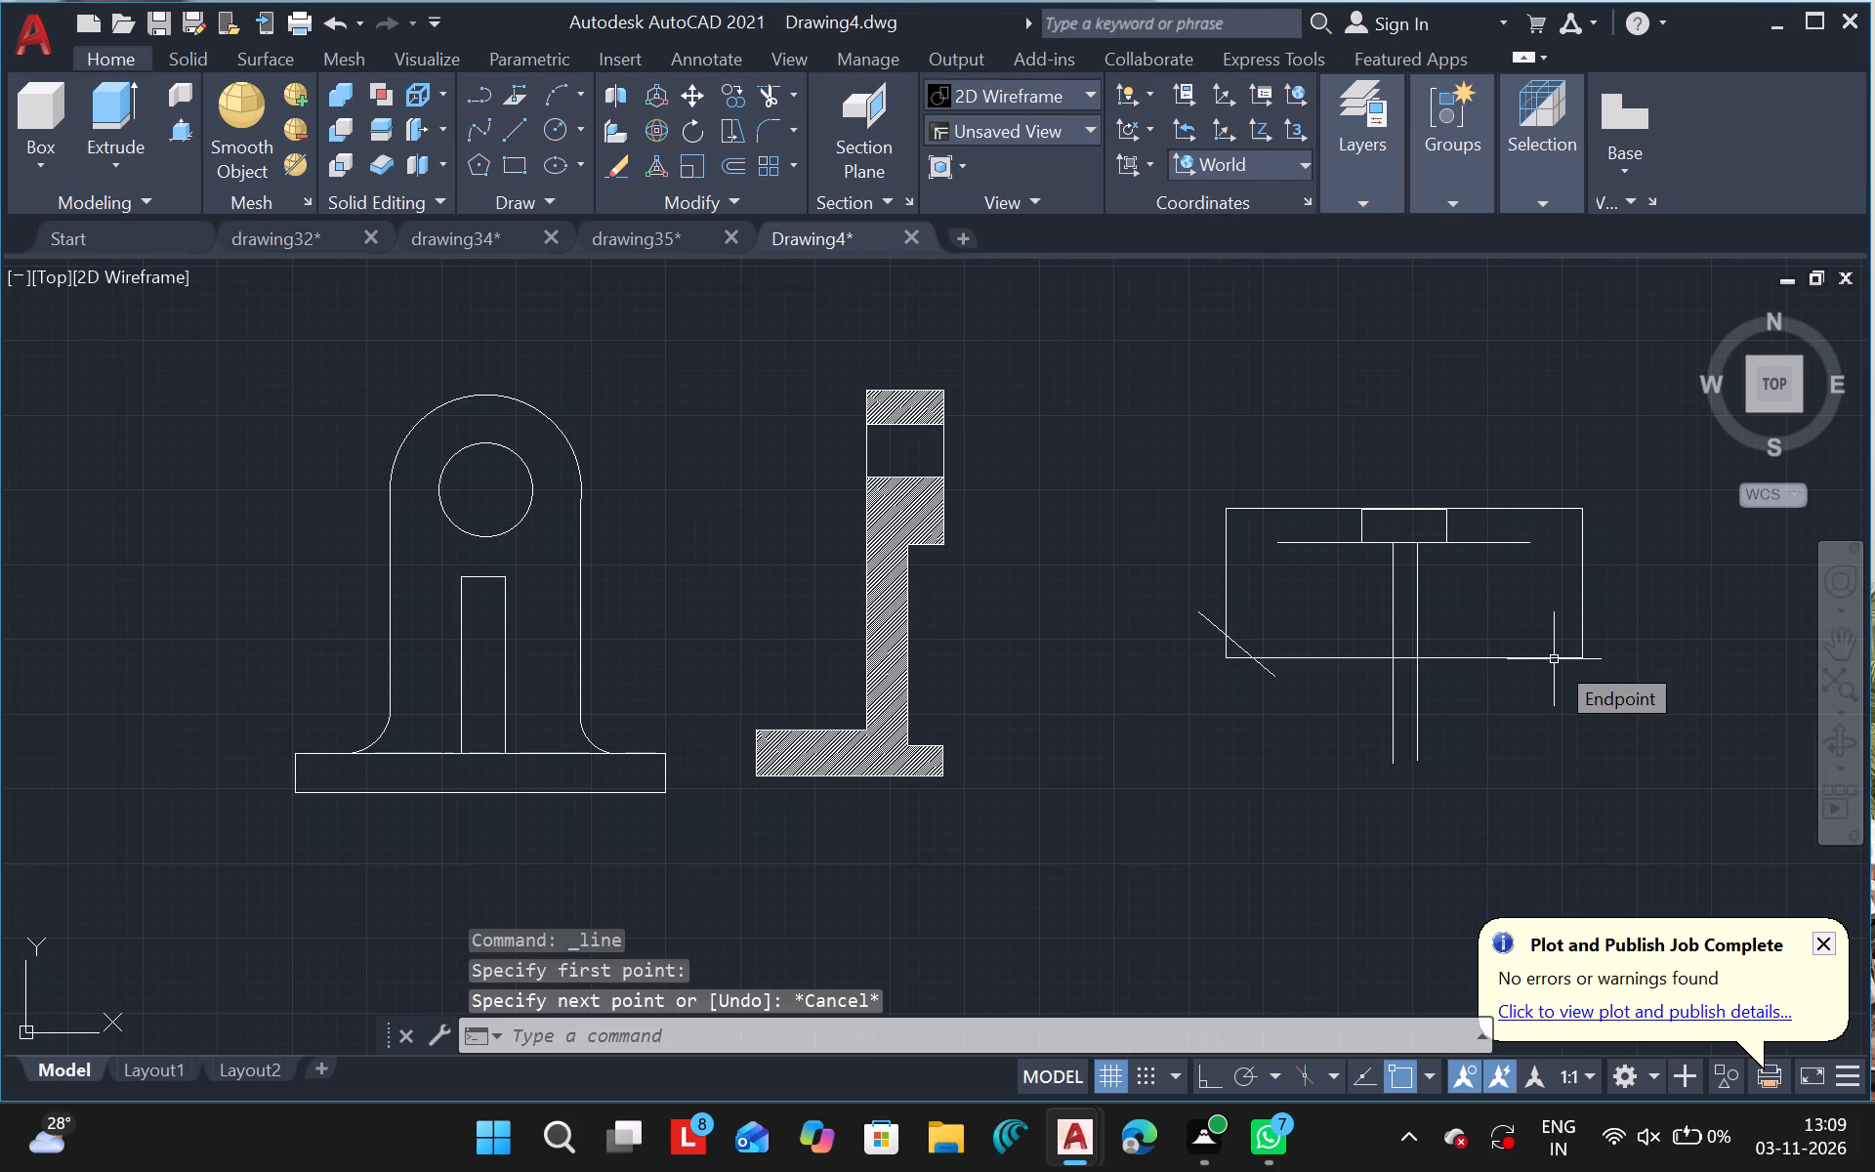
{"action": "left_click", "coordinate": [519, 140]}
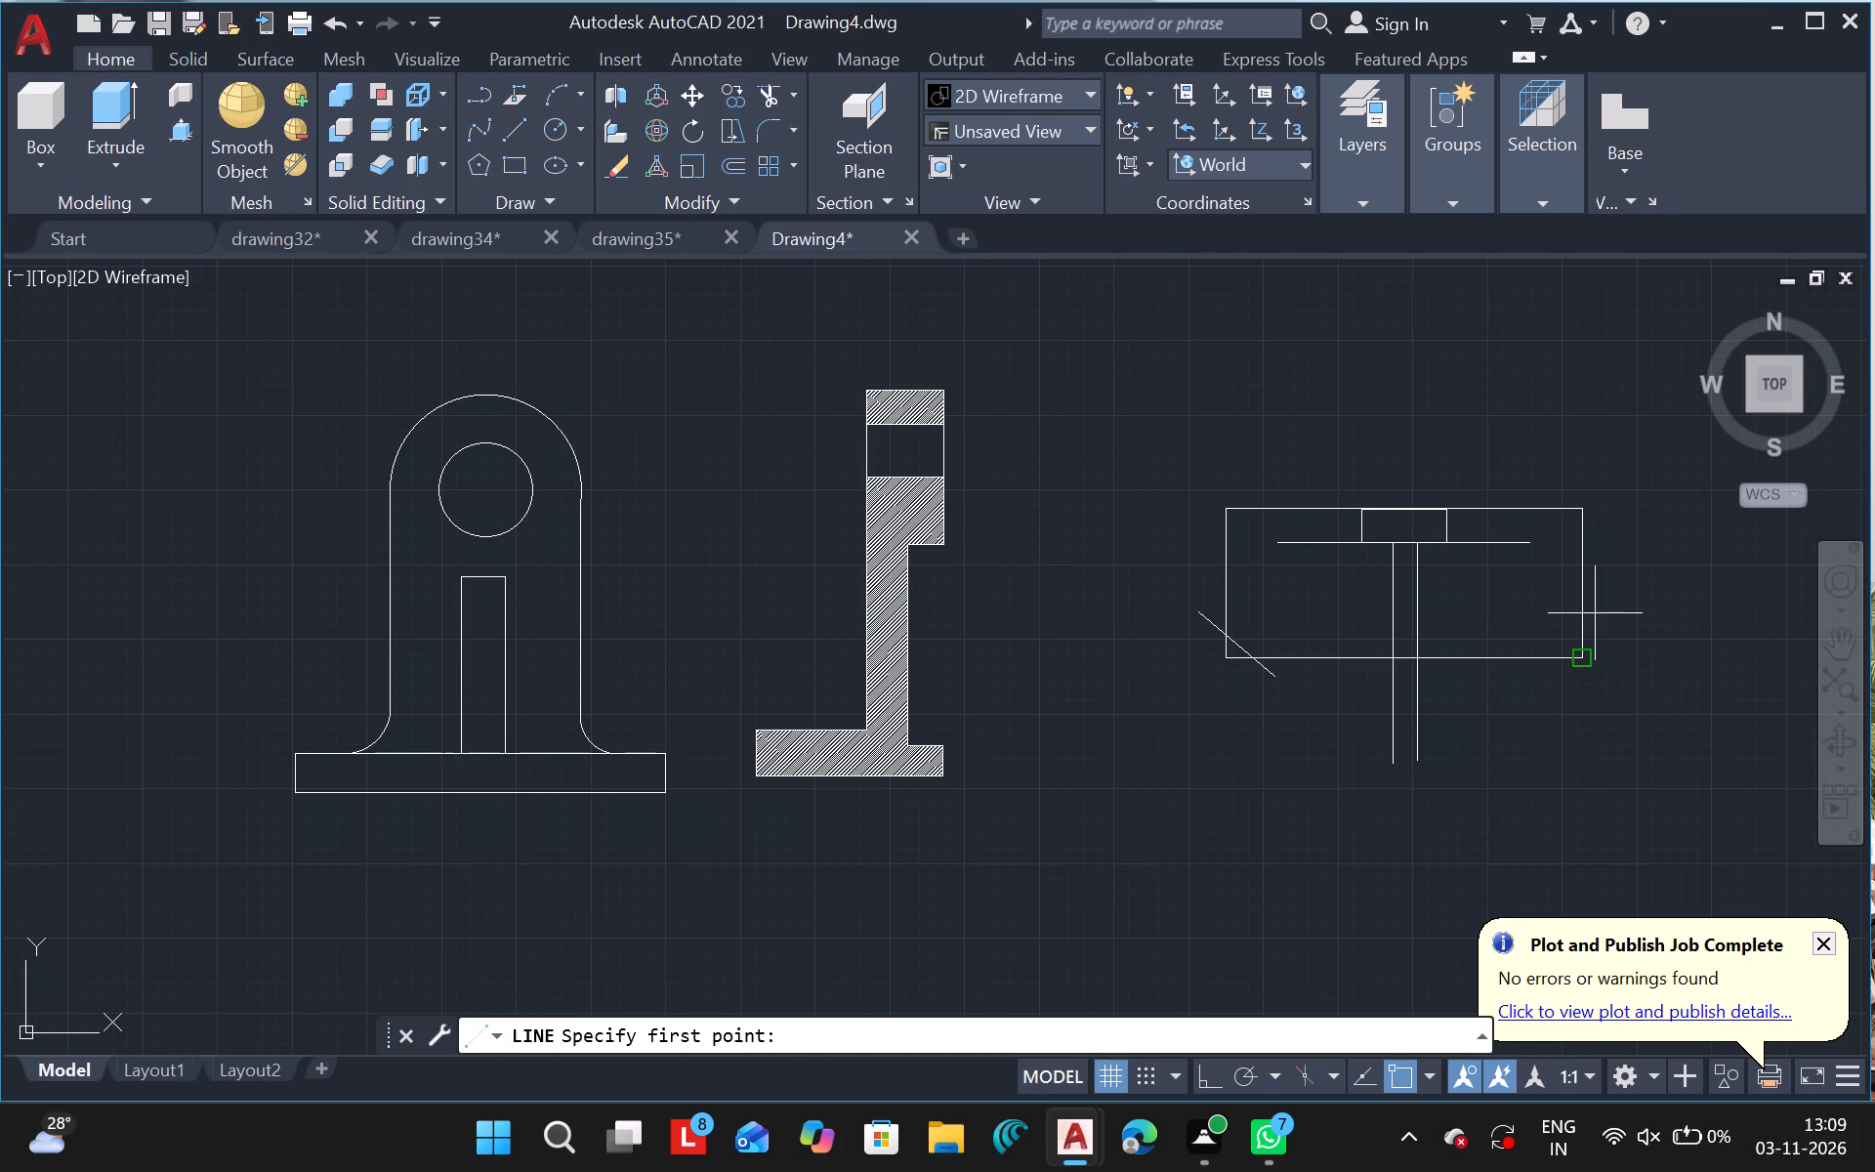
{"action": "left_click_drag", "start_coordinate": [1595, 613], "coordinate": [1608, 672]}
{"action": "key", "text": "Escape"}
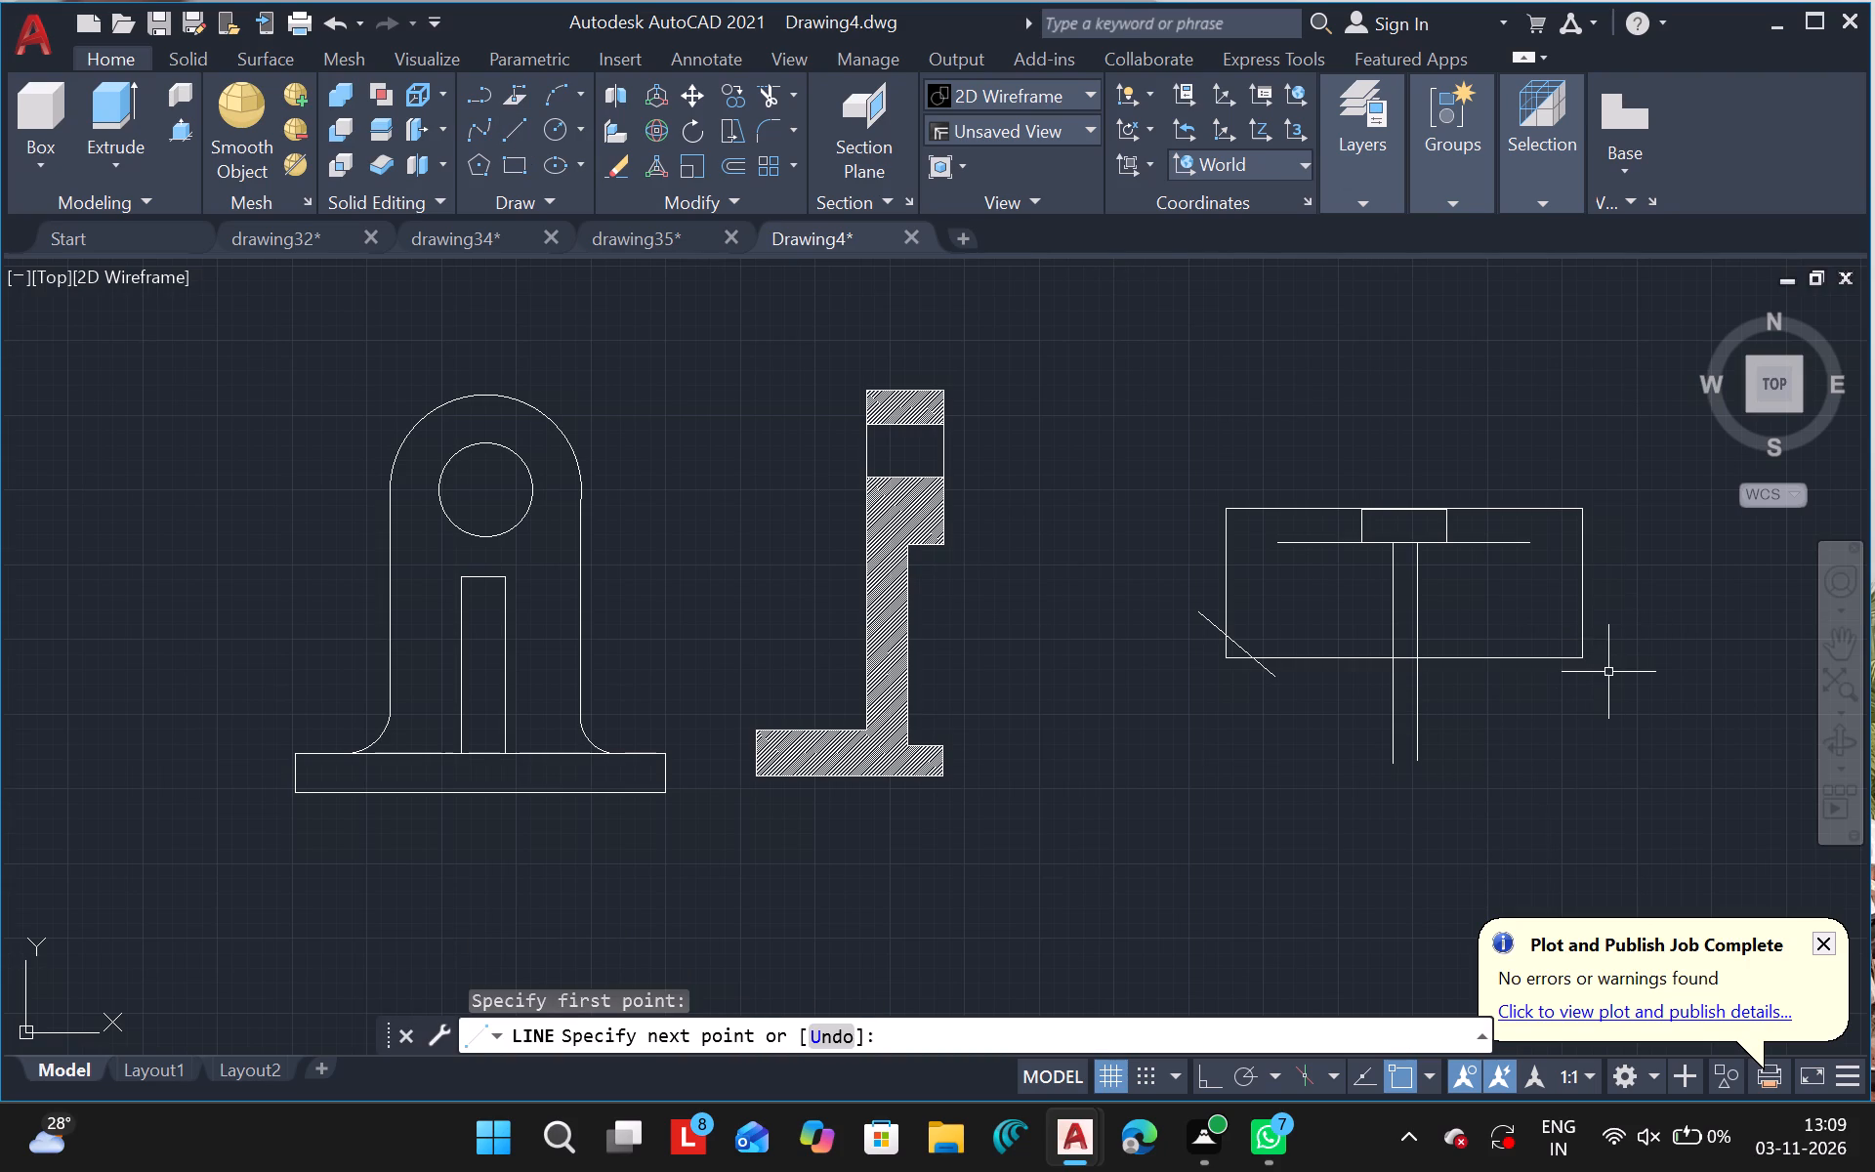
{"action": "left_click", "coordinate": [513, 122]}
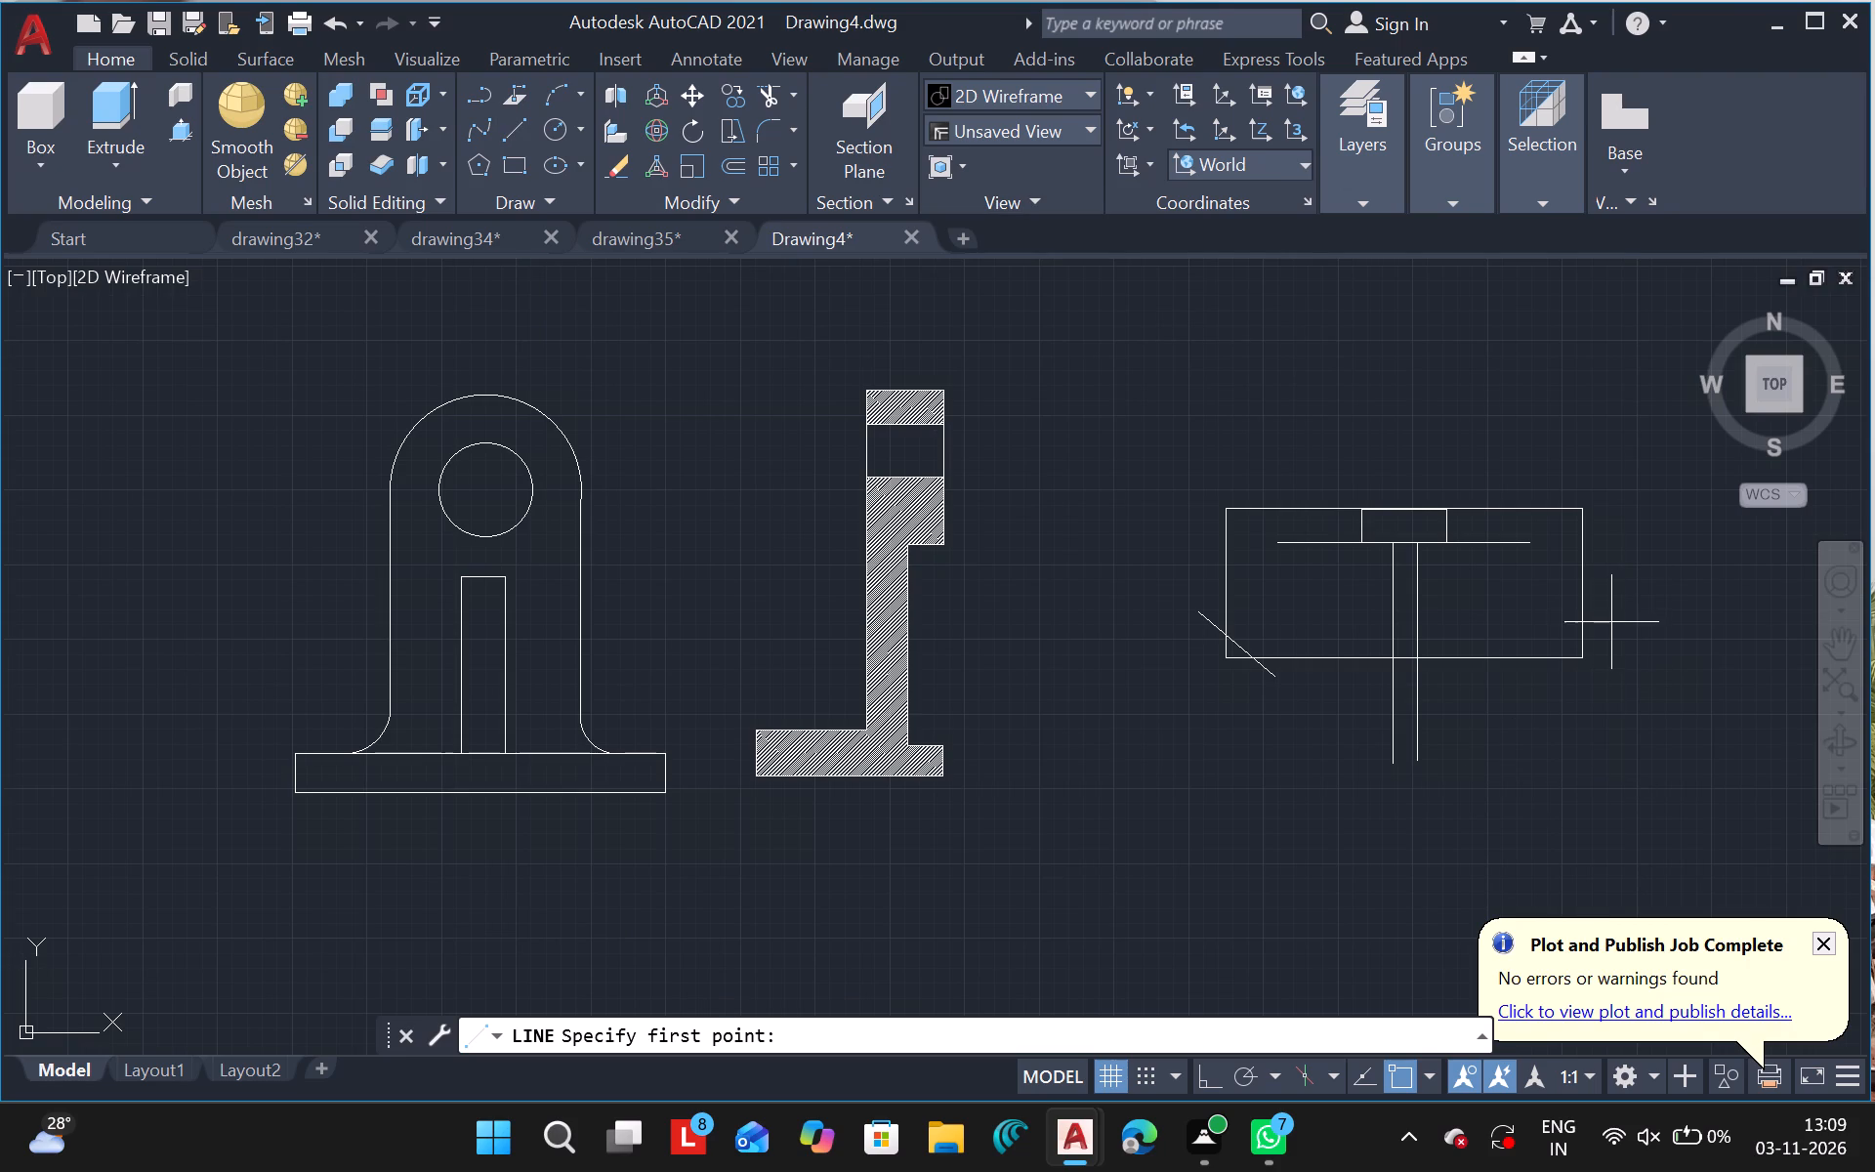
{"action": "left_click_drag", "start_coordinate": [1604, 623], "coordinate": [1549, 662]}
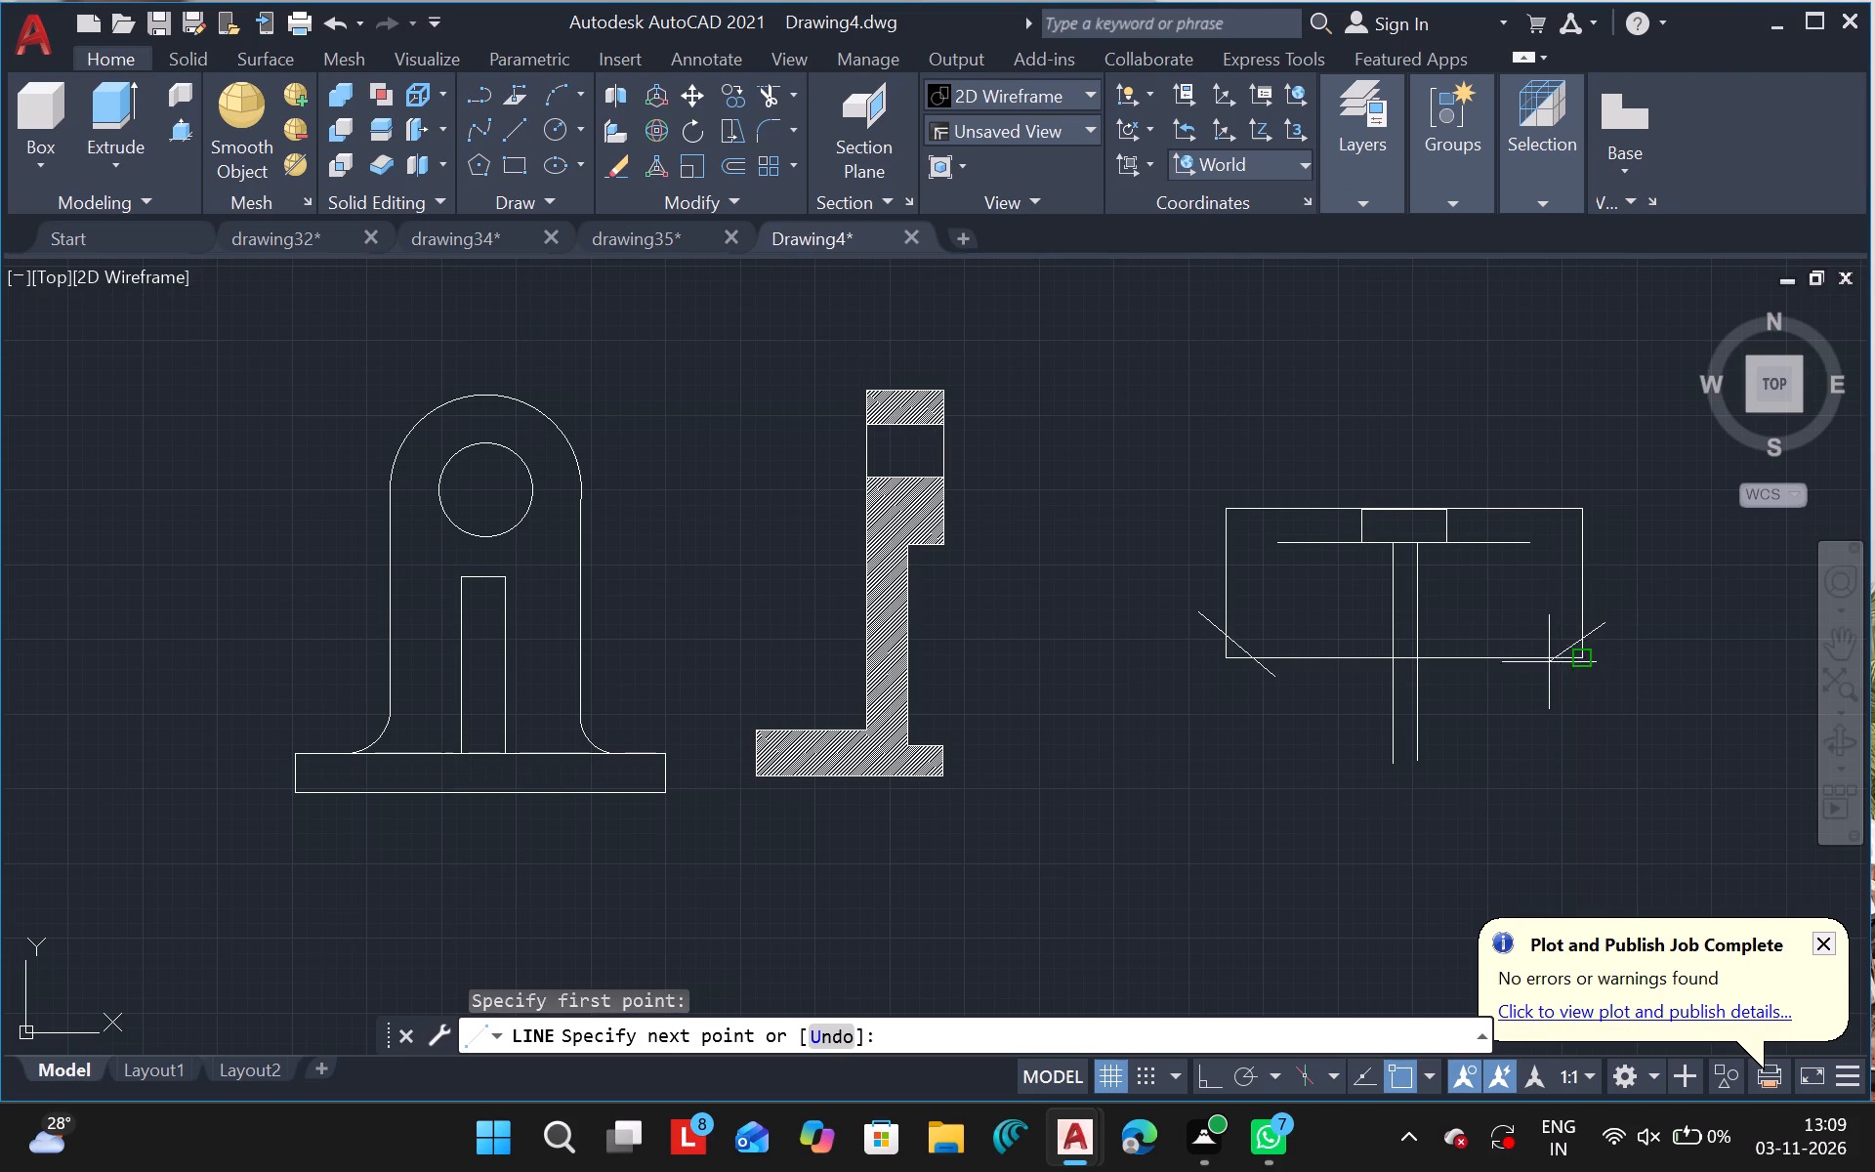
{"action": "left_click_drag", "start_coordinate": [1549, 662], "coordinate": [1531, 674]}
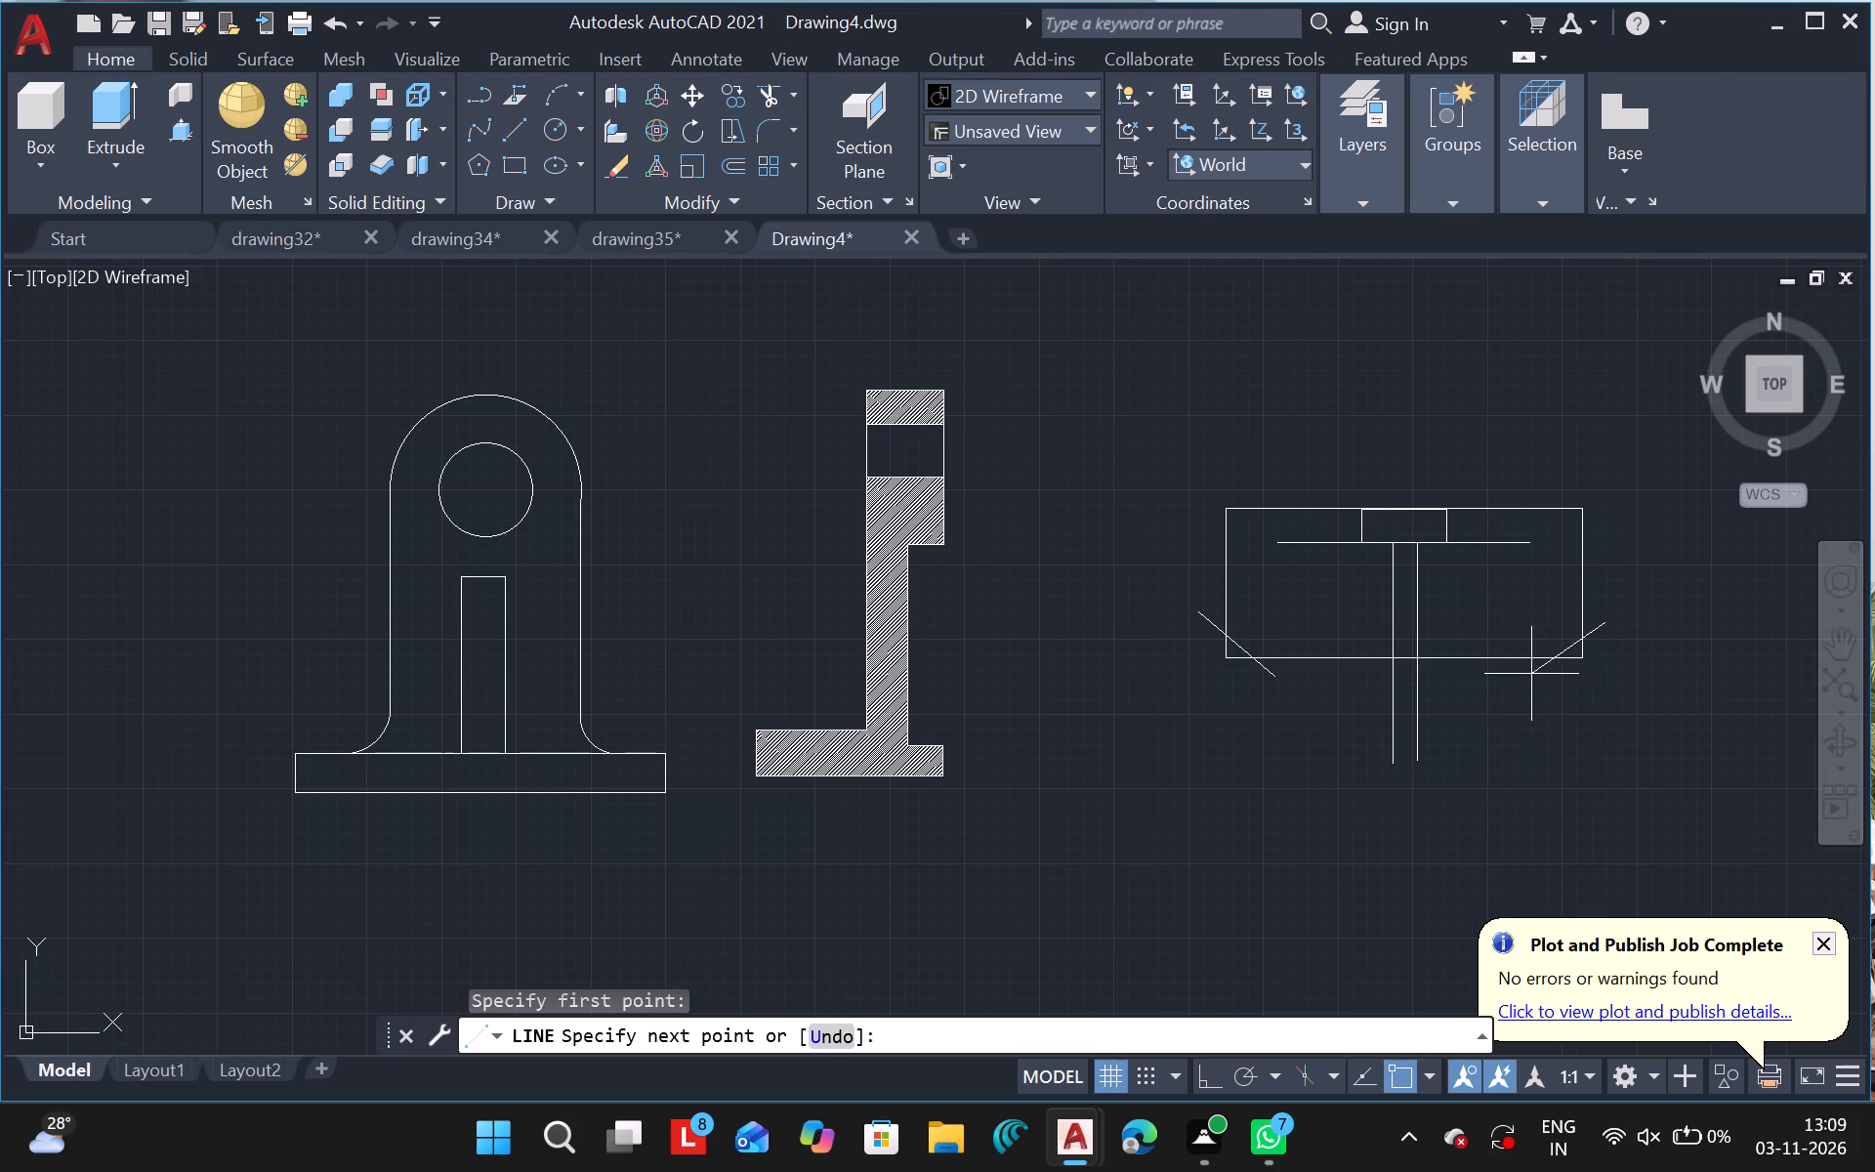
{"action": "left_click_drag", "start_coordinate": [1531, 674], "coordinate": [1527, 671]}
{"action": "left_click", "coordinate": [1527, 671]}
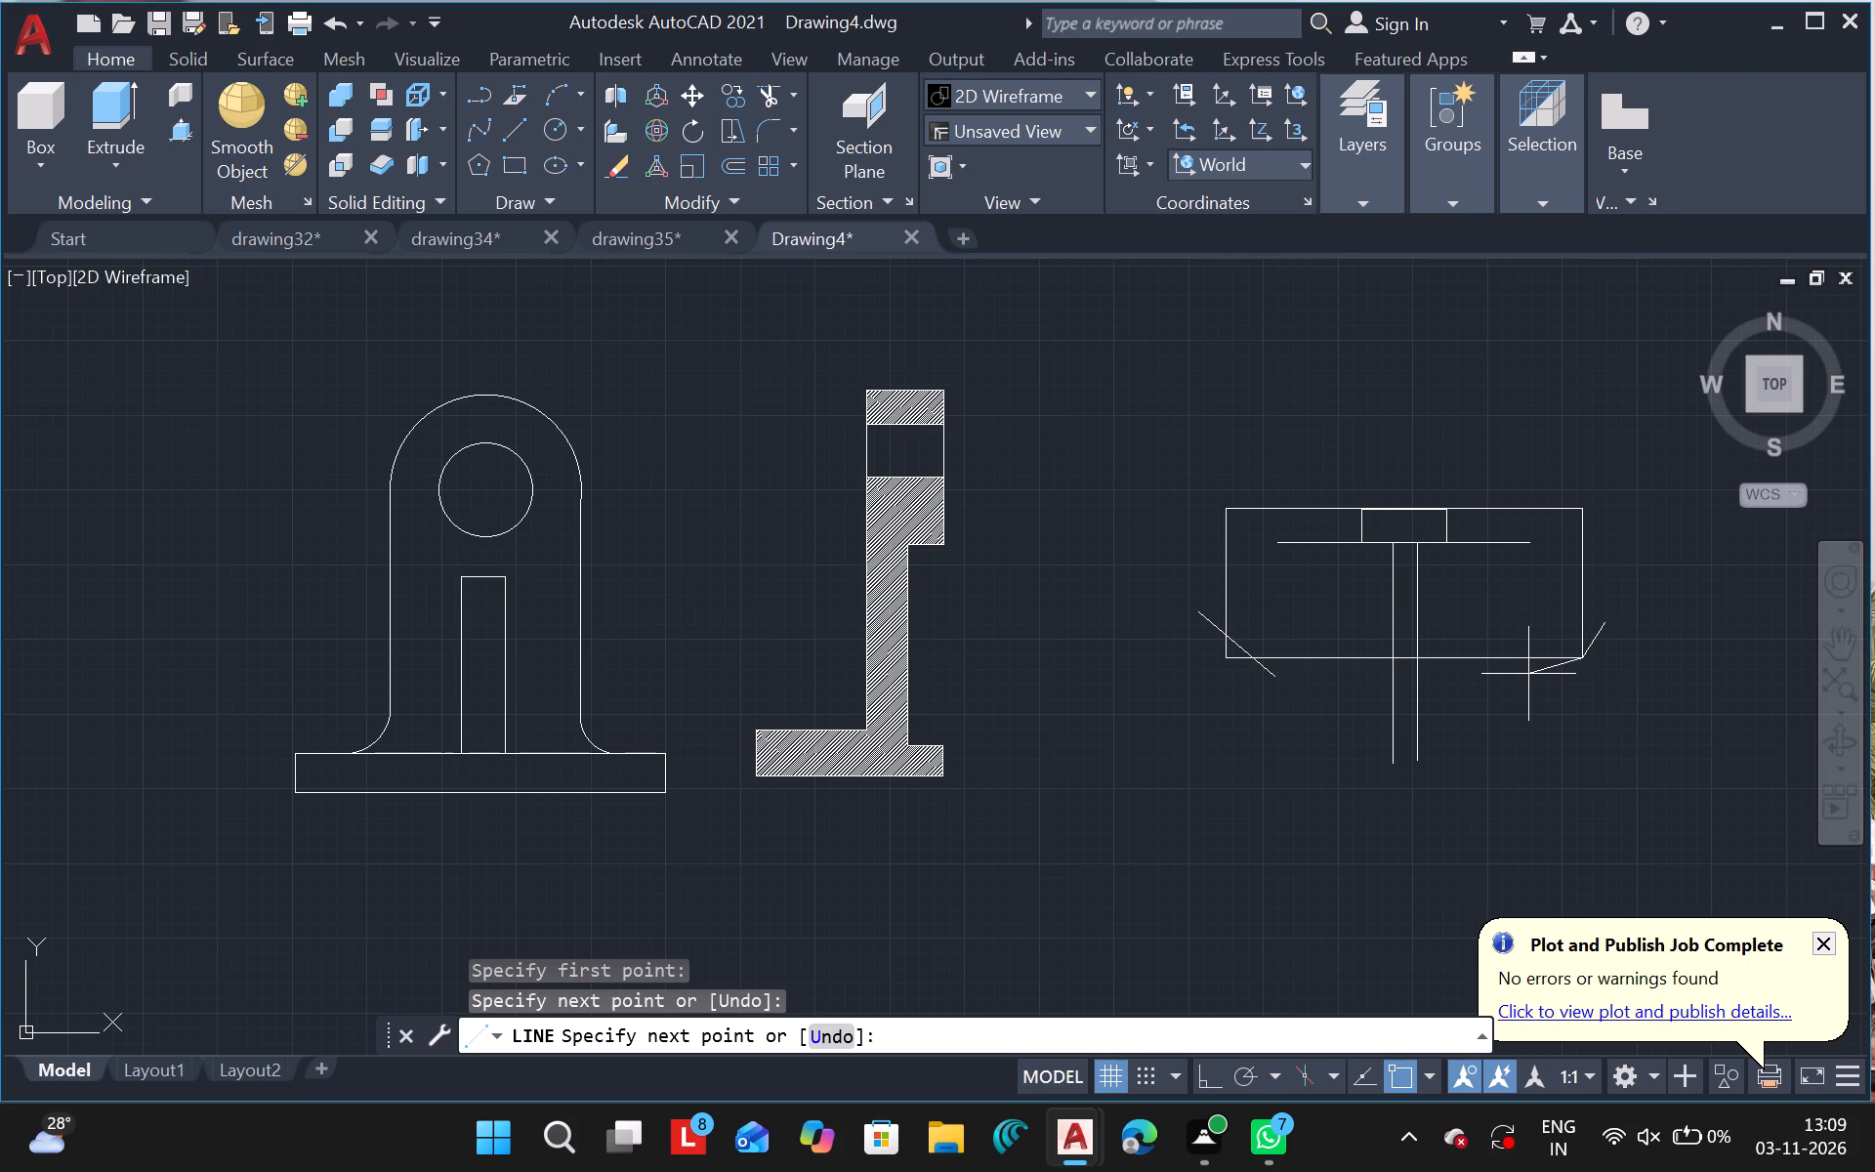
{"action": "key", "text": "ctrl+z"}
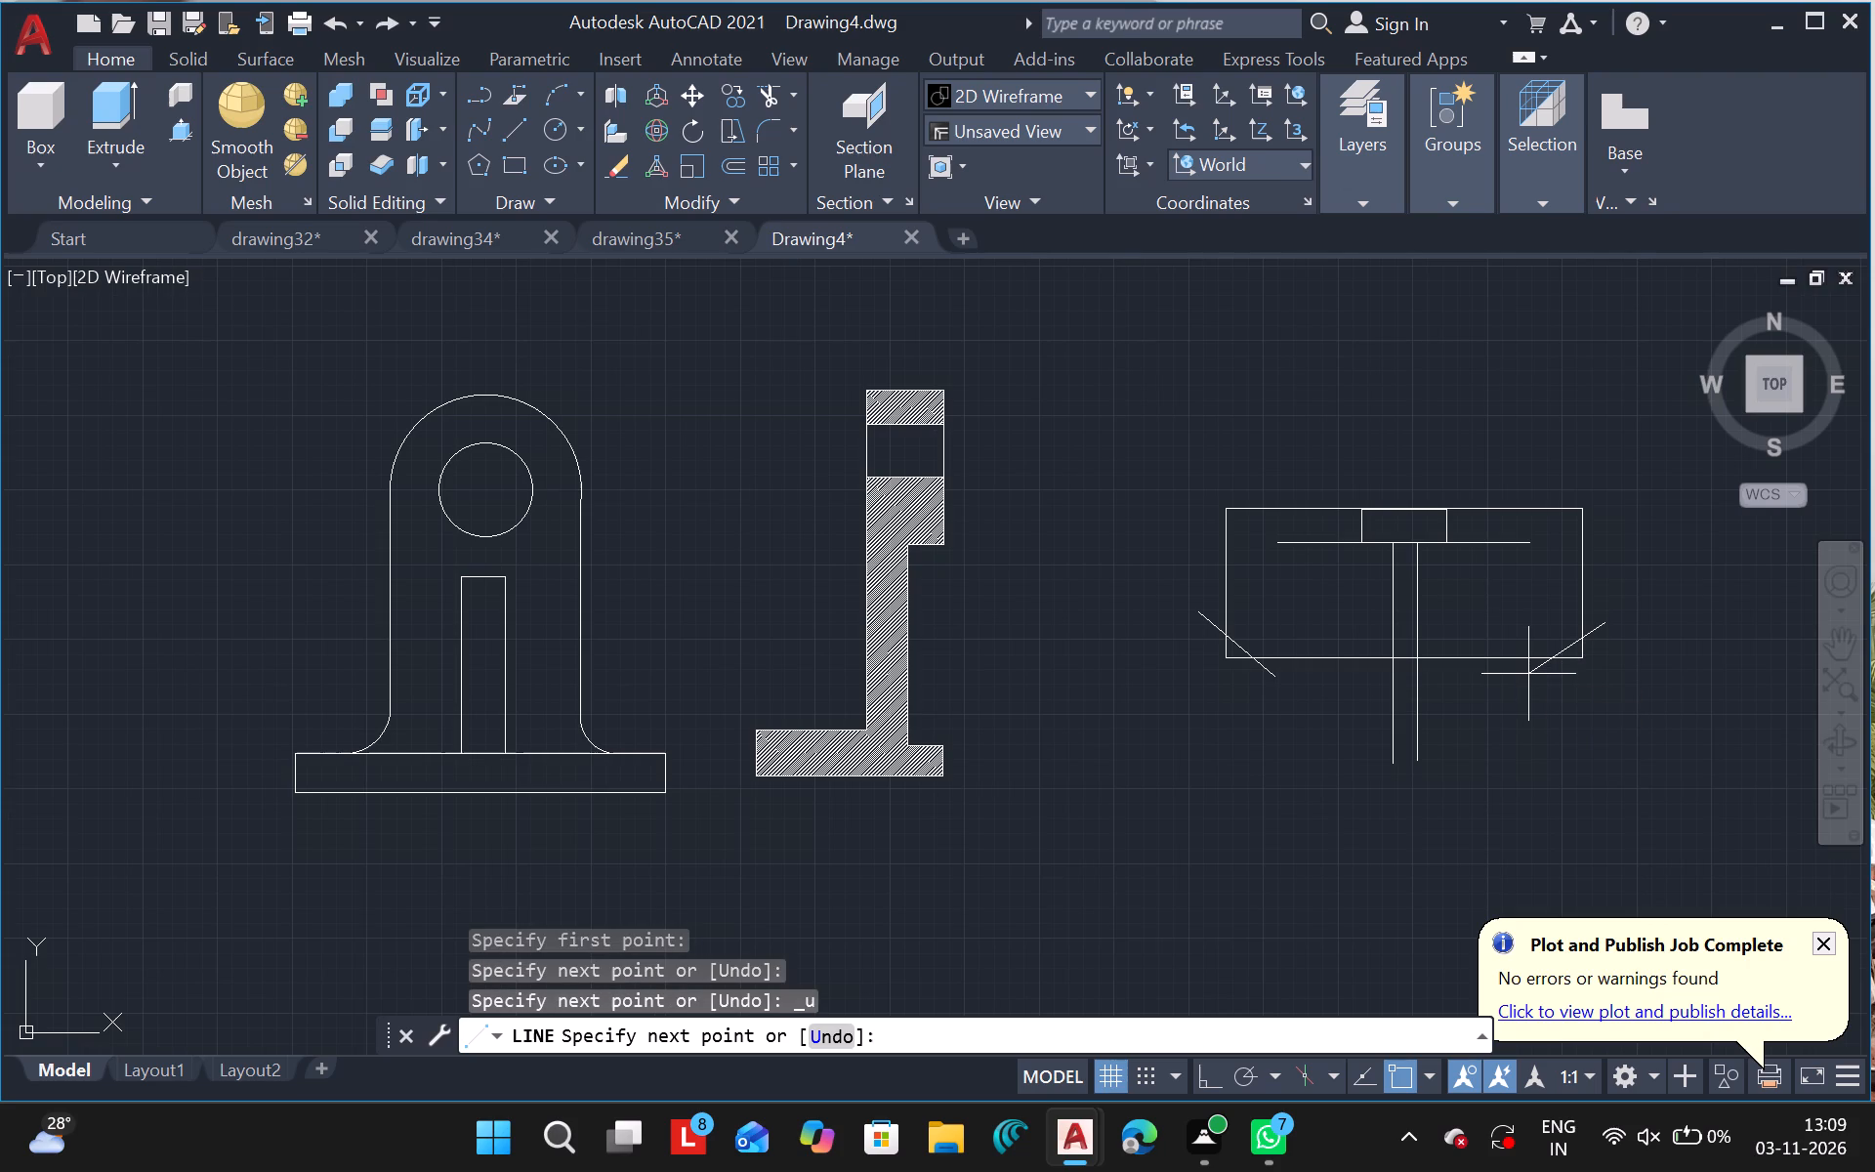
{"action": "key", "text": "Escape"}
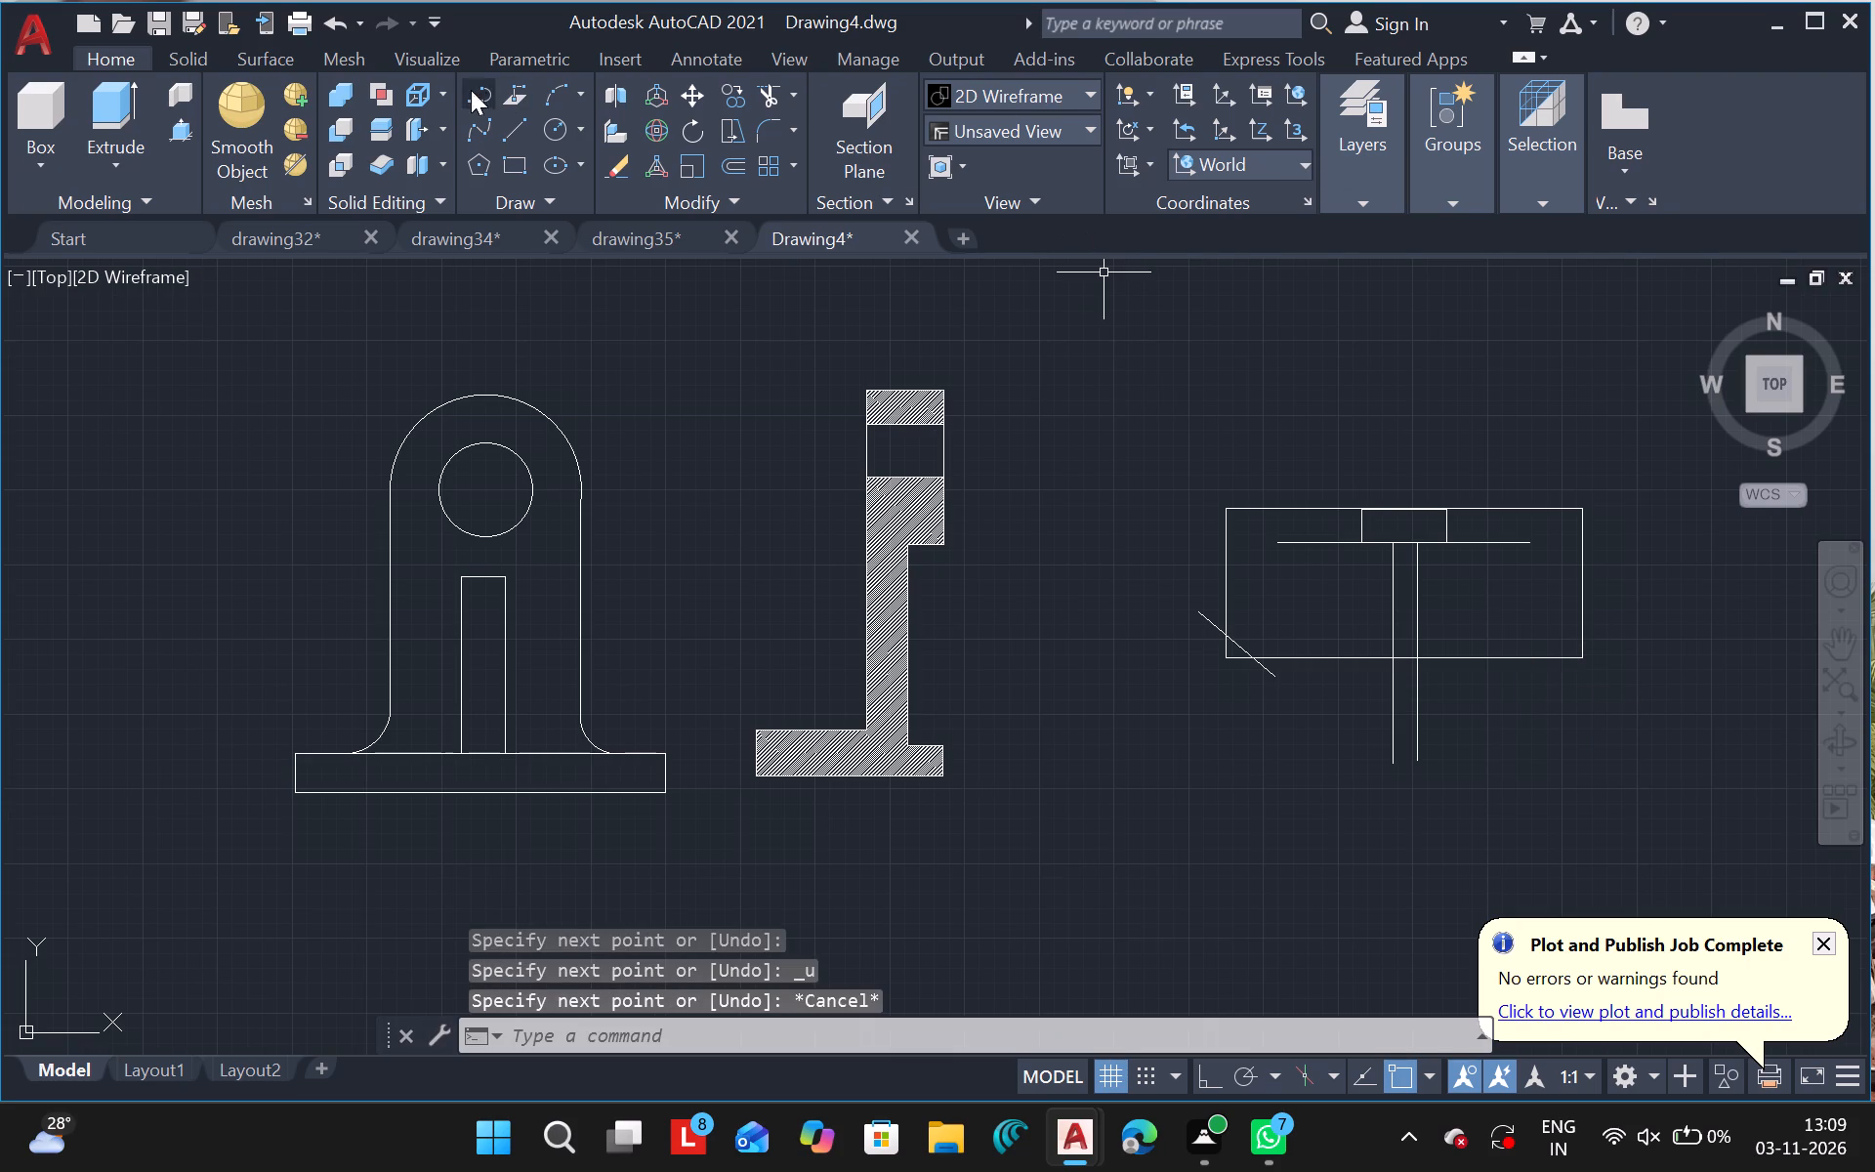
Draw a short diagonal line across the third view's lower-right corner, crossing both the bottom and side edges.
{"action": "left_click", "coordinate": [521, 117]}
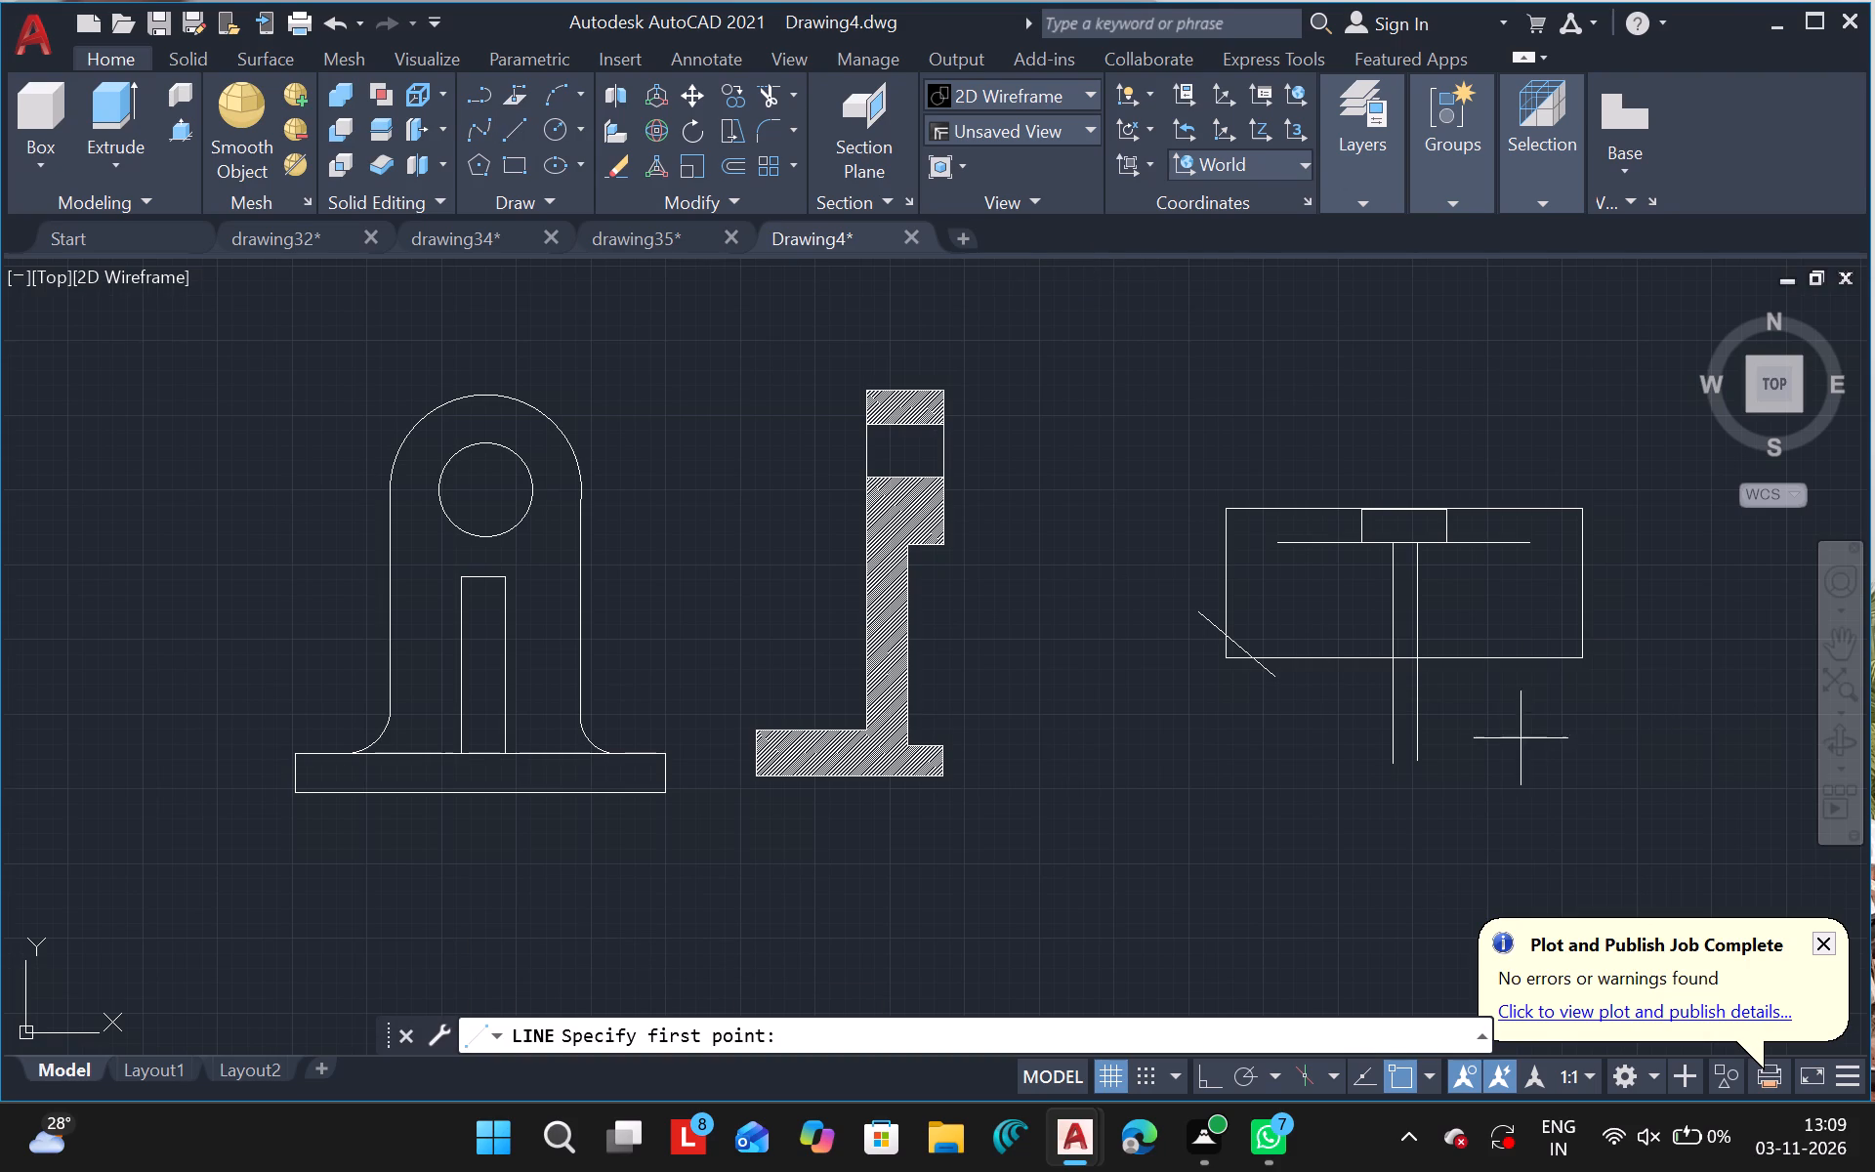
{"action": "left_click_drag", "start_coordinate": [1537, 676], "coordinate": [1567, 646]}
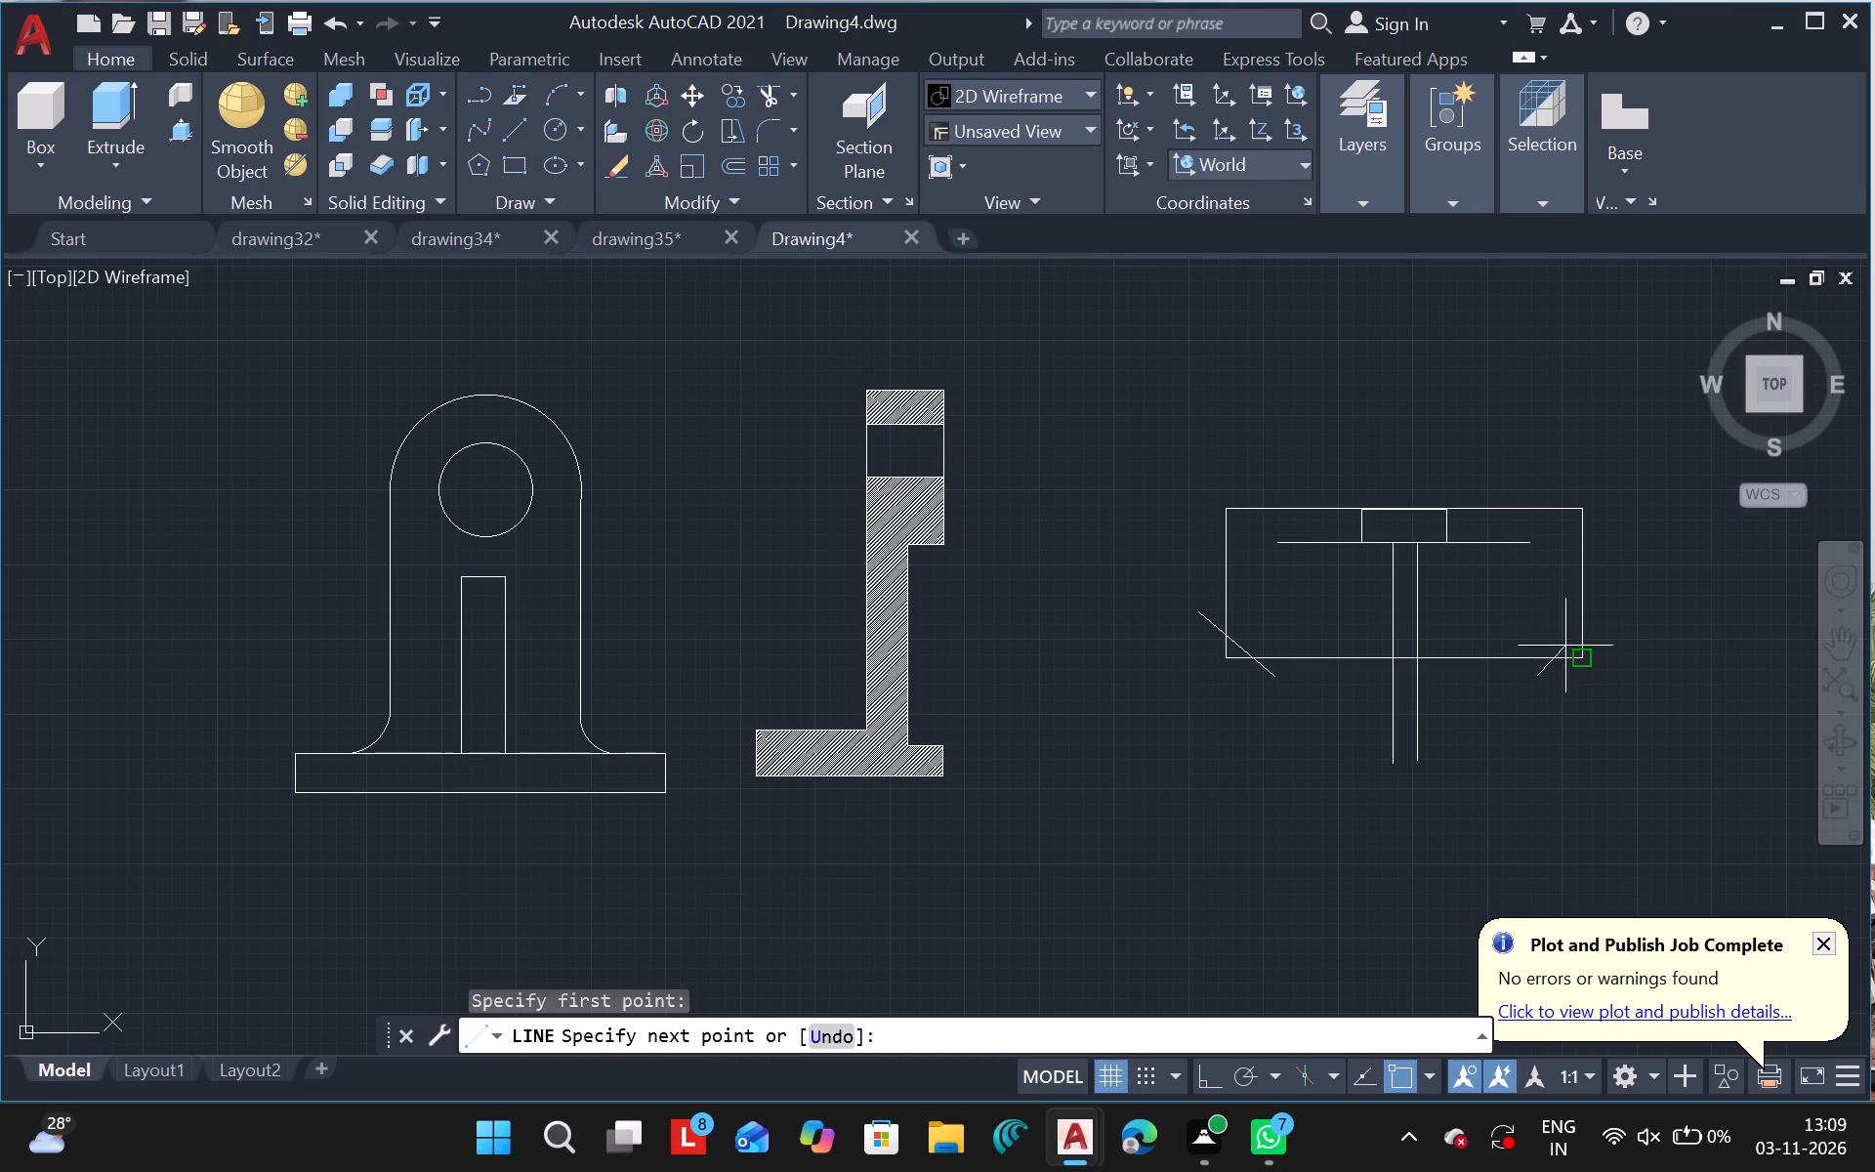
{"action": "left_click_drag", "start_coordinate": [1567, 646], "coordinate": [1604, 615]}
{"action": "left_click", "coordinate": [1604, 615]}
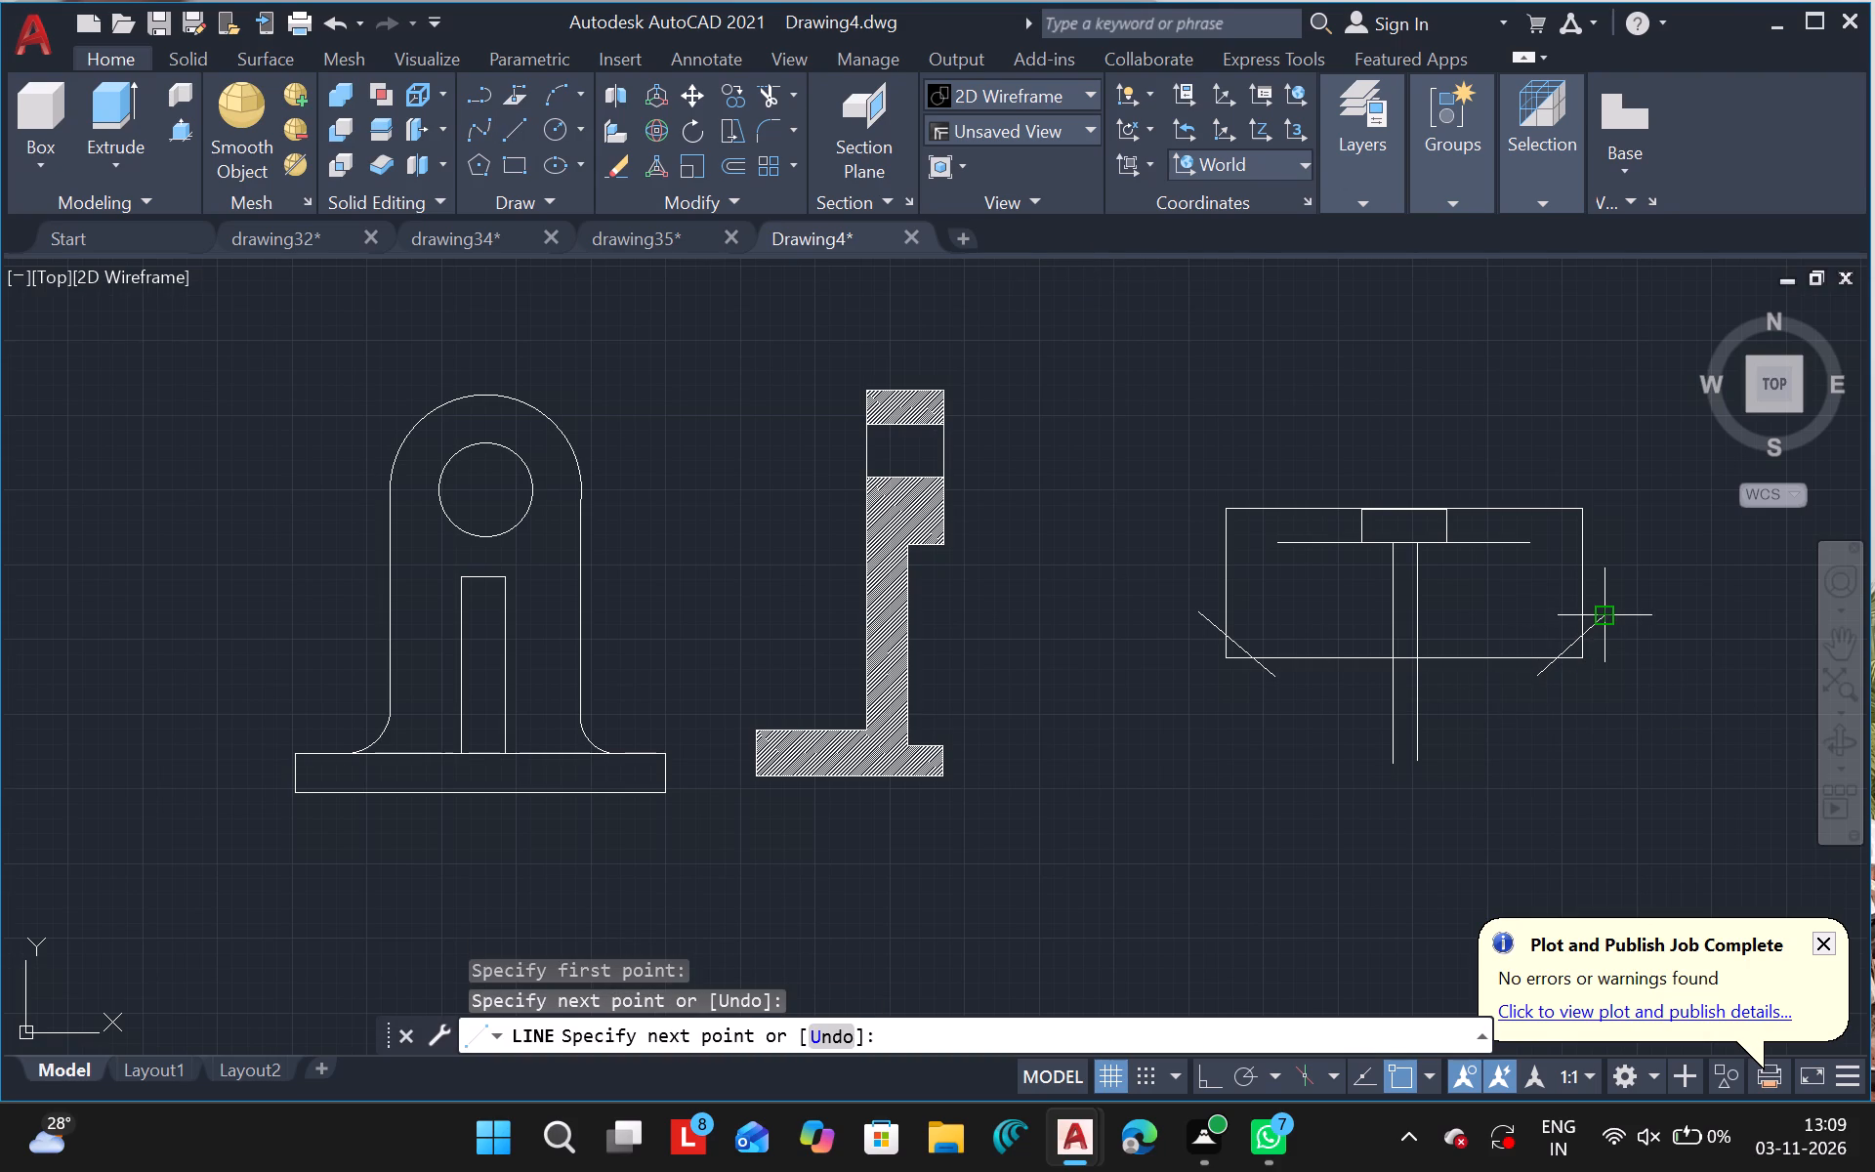
{"action": "key", "text": "Escape"}
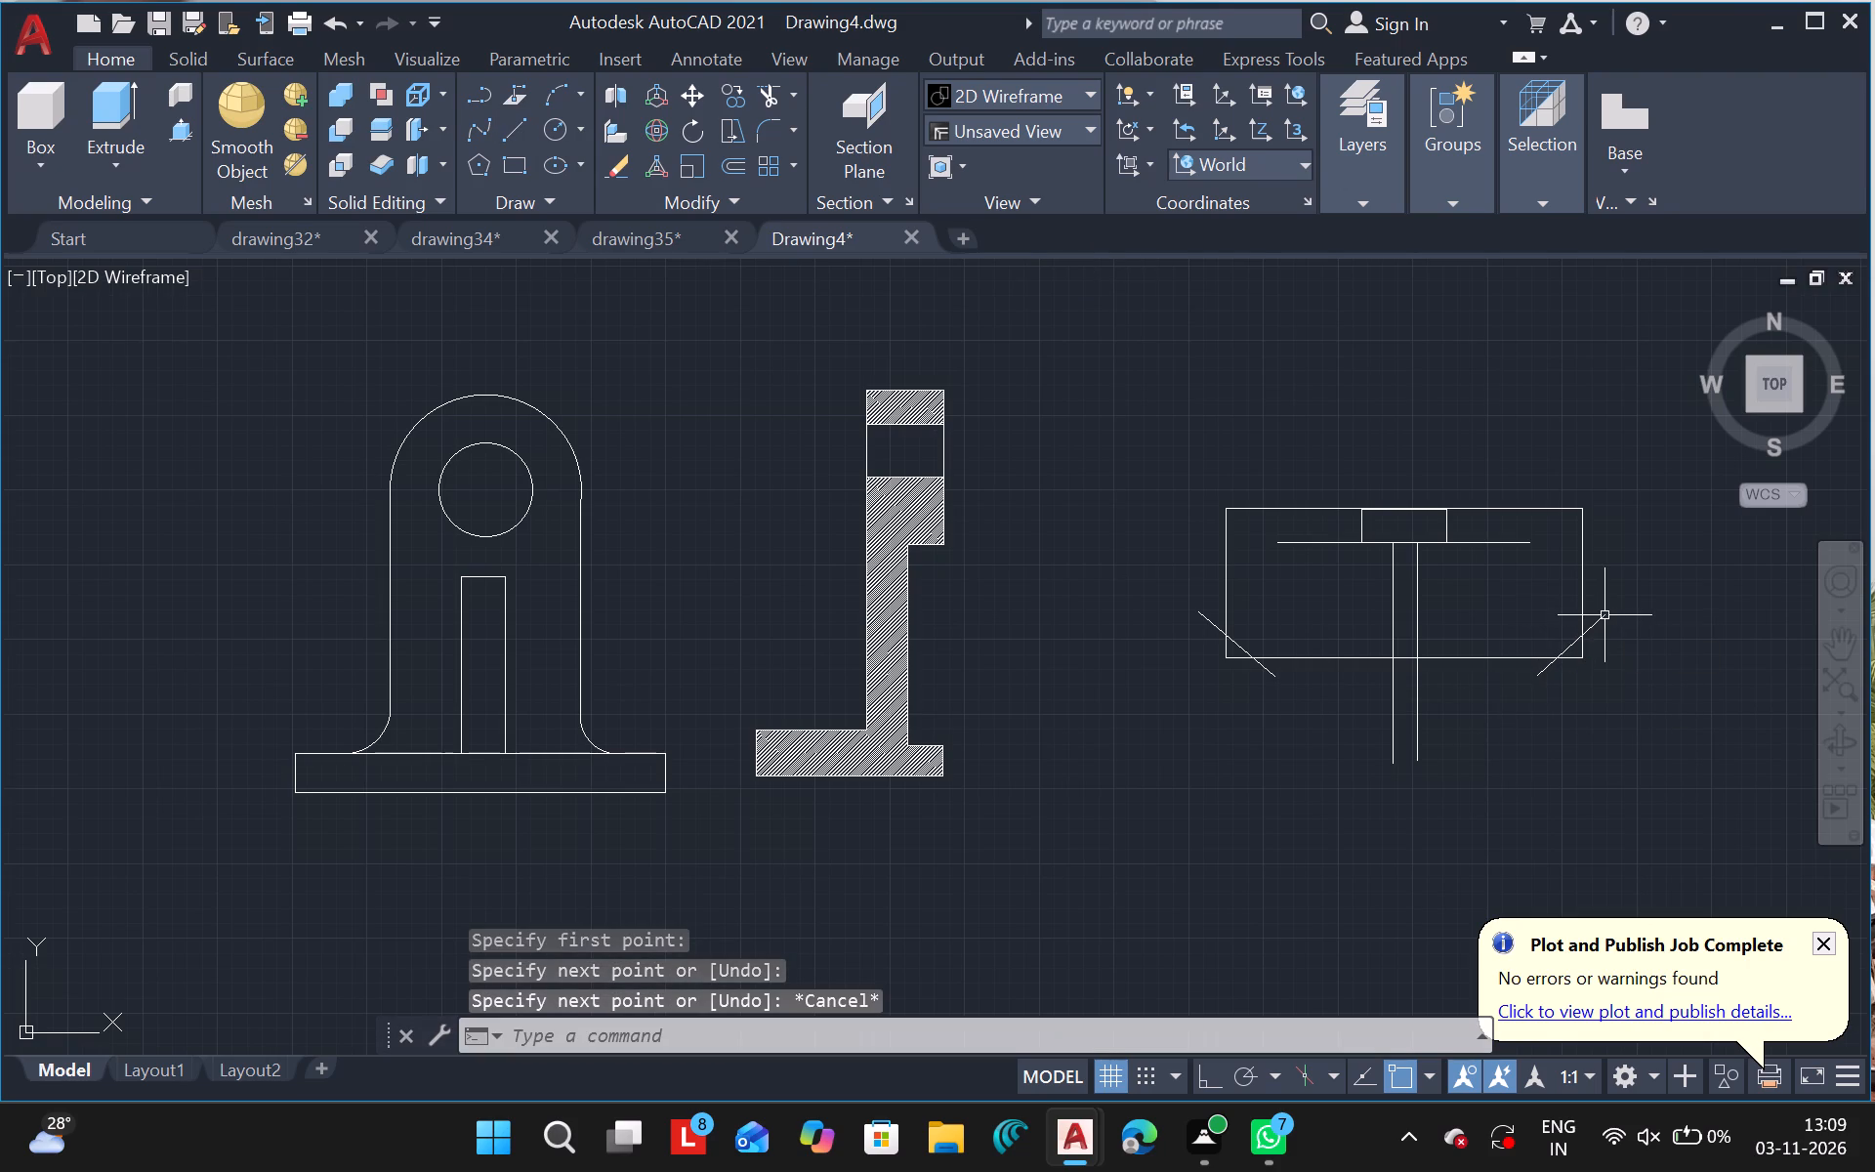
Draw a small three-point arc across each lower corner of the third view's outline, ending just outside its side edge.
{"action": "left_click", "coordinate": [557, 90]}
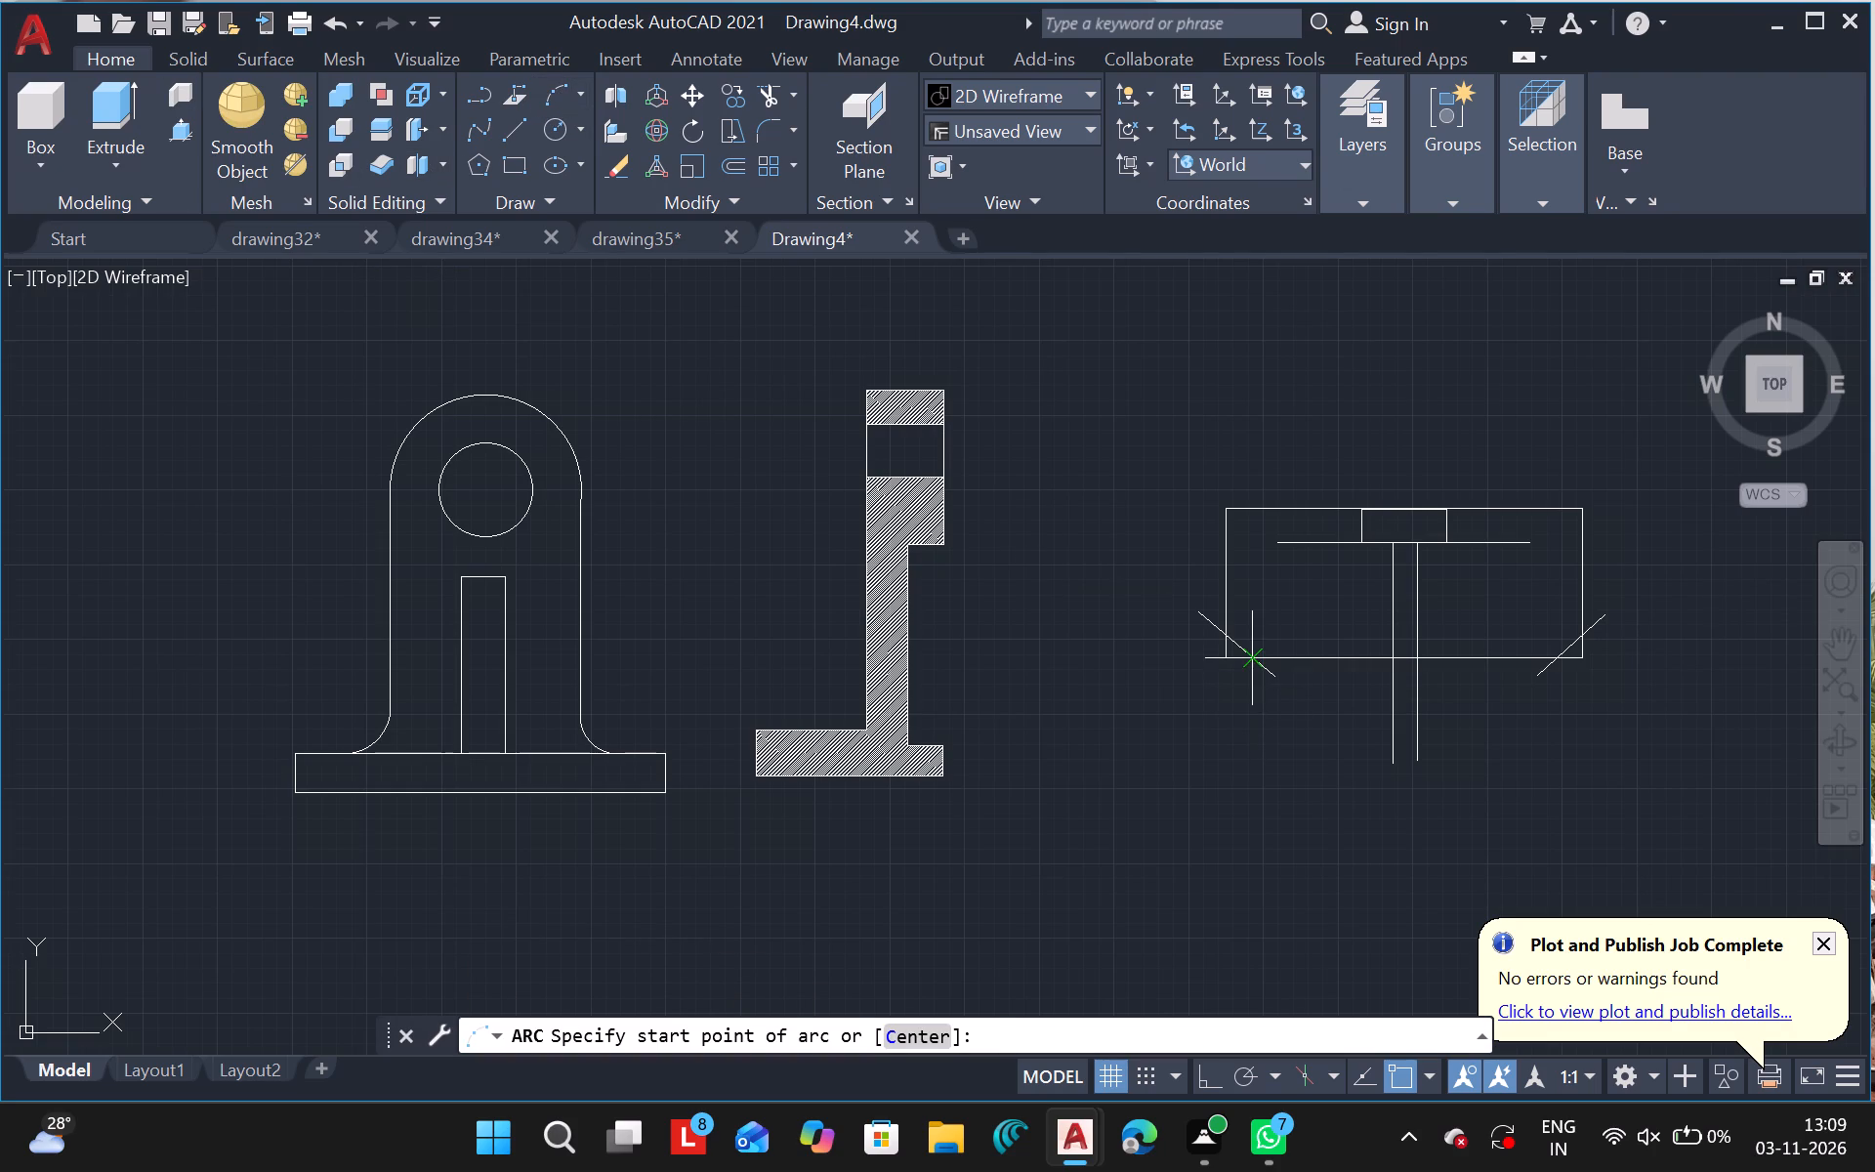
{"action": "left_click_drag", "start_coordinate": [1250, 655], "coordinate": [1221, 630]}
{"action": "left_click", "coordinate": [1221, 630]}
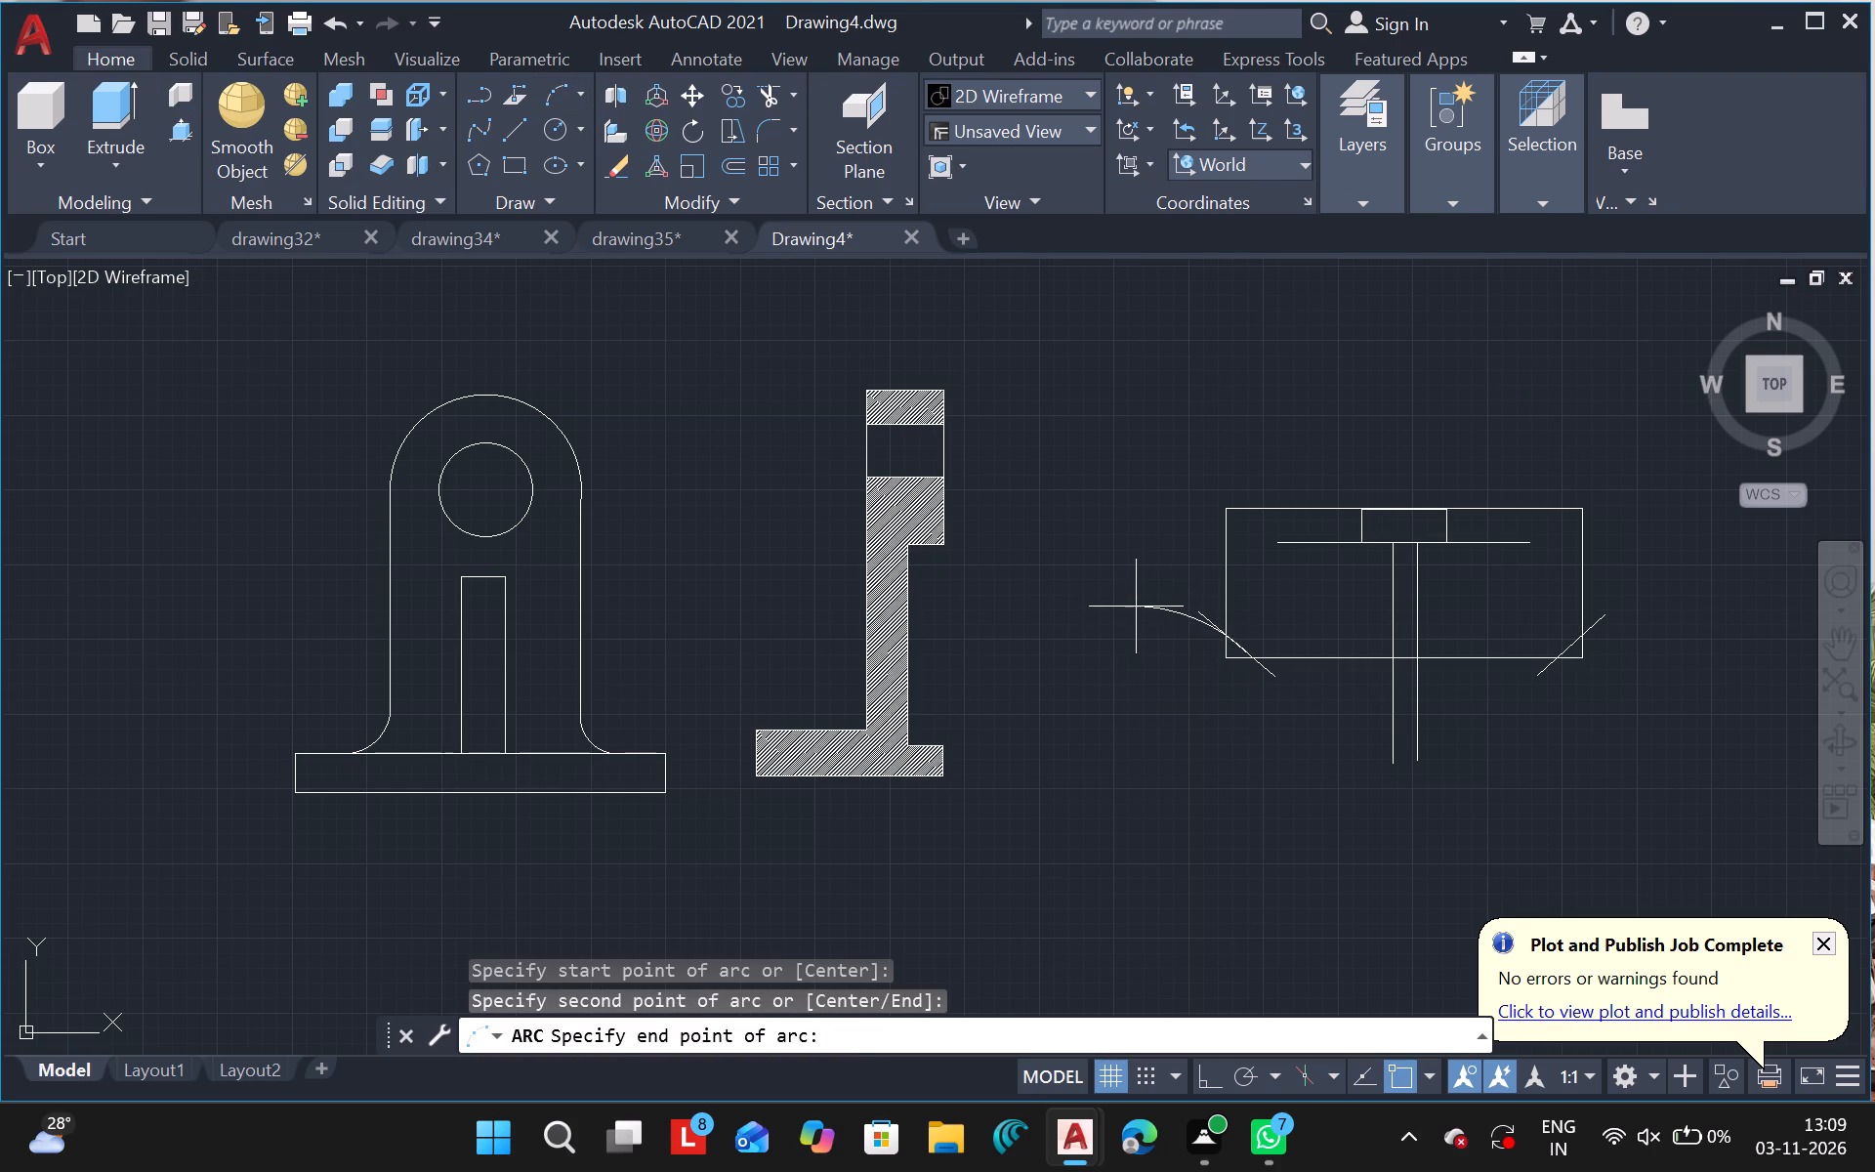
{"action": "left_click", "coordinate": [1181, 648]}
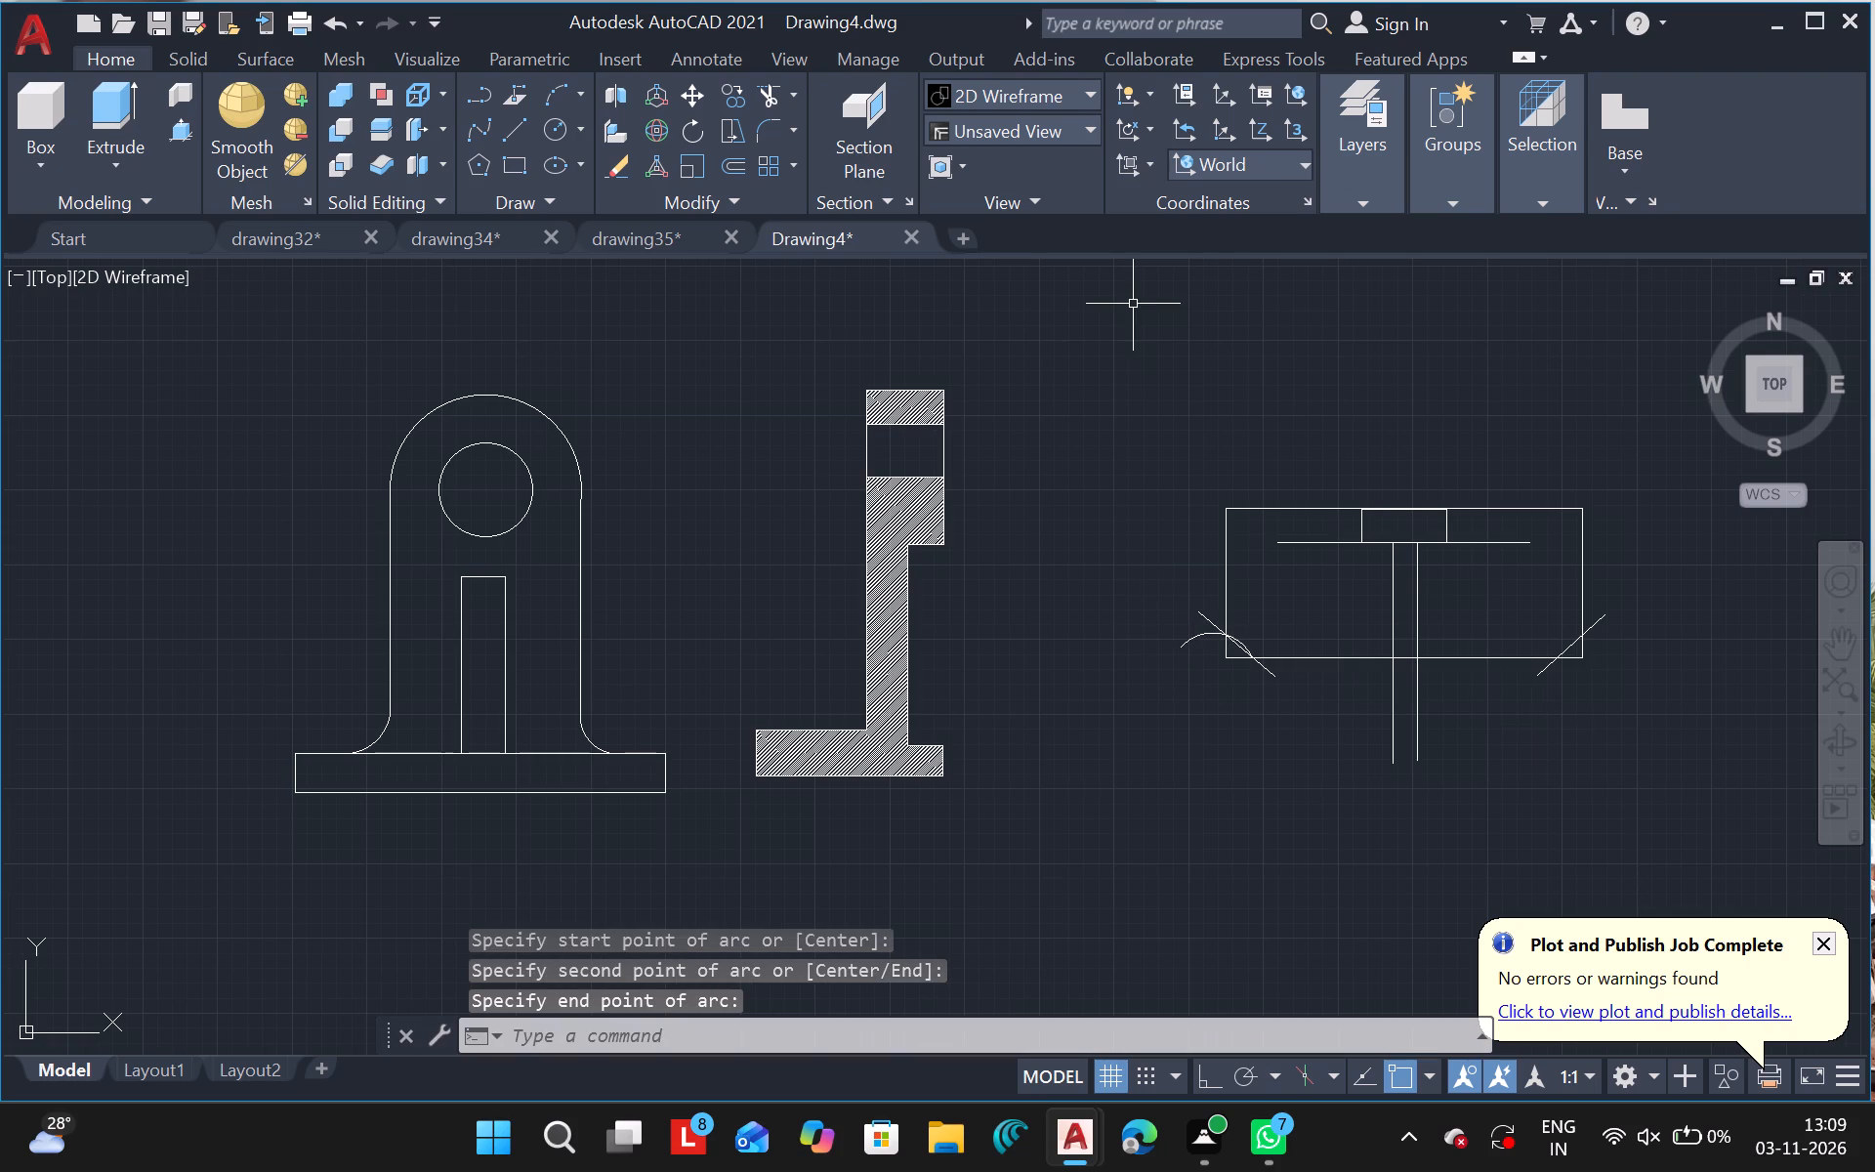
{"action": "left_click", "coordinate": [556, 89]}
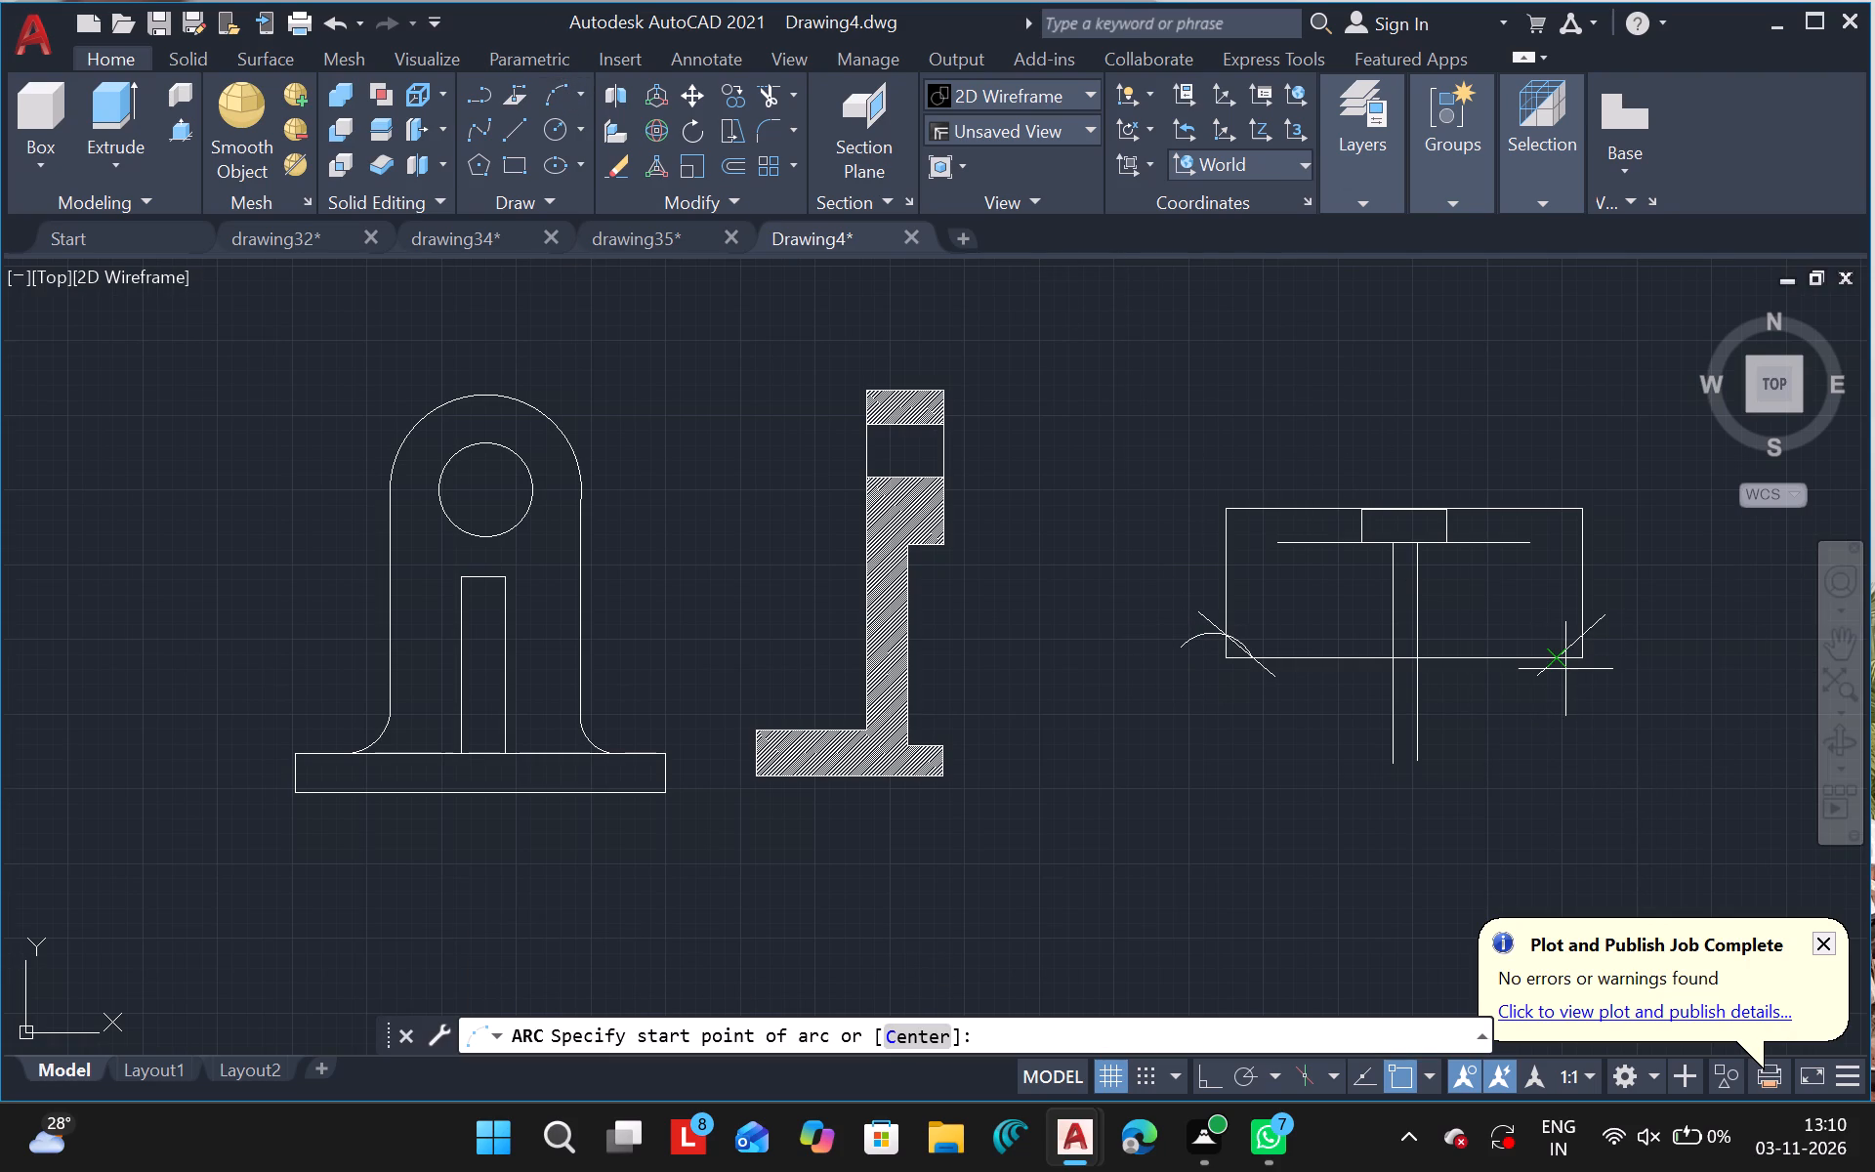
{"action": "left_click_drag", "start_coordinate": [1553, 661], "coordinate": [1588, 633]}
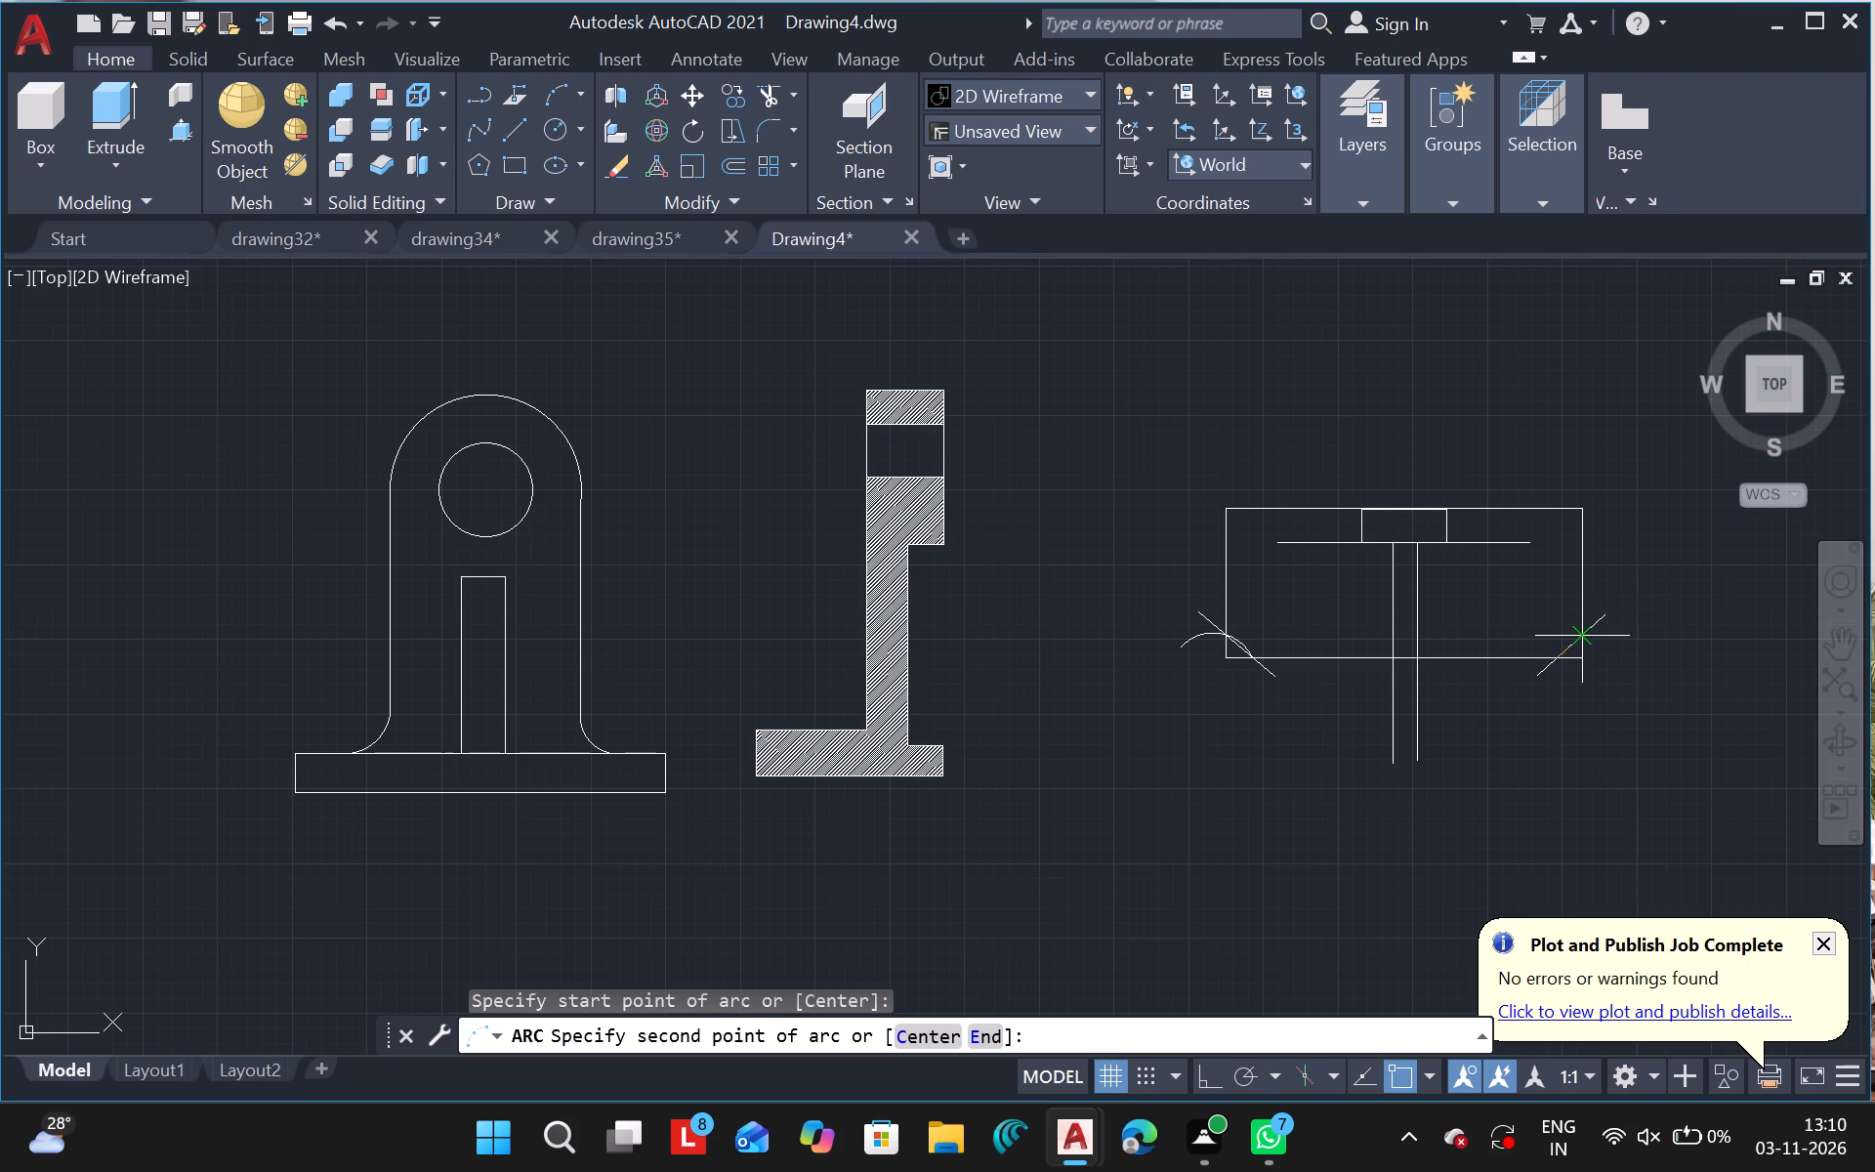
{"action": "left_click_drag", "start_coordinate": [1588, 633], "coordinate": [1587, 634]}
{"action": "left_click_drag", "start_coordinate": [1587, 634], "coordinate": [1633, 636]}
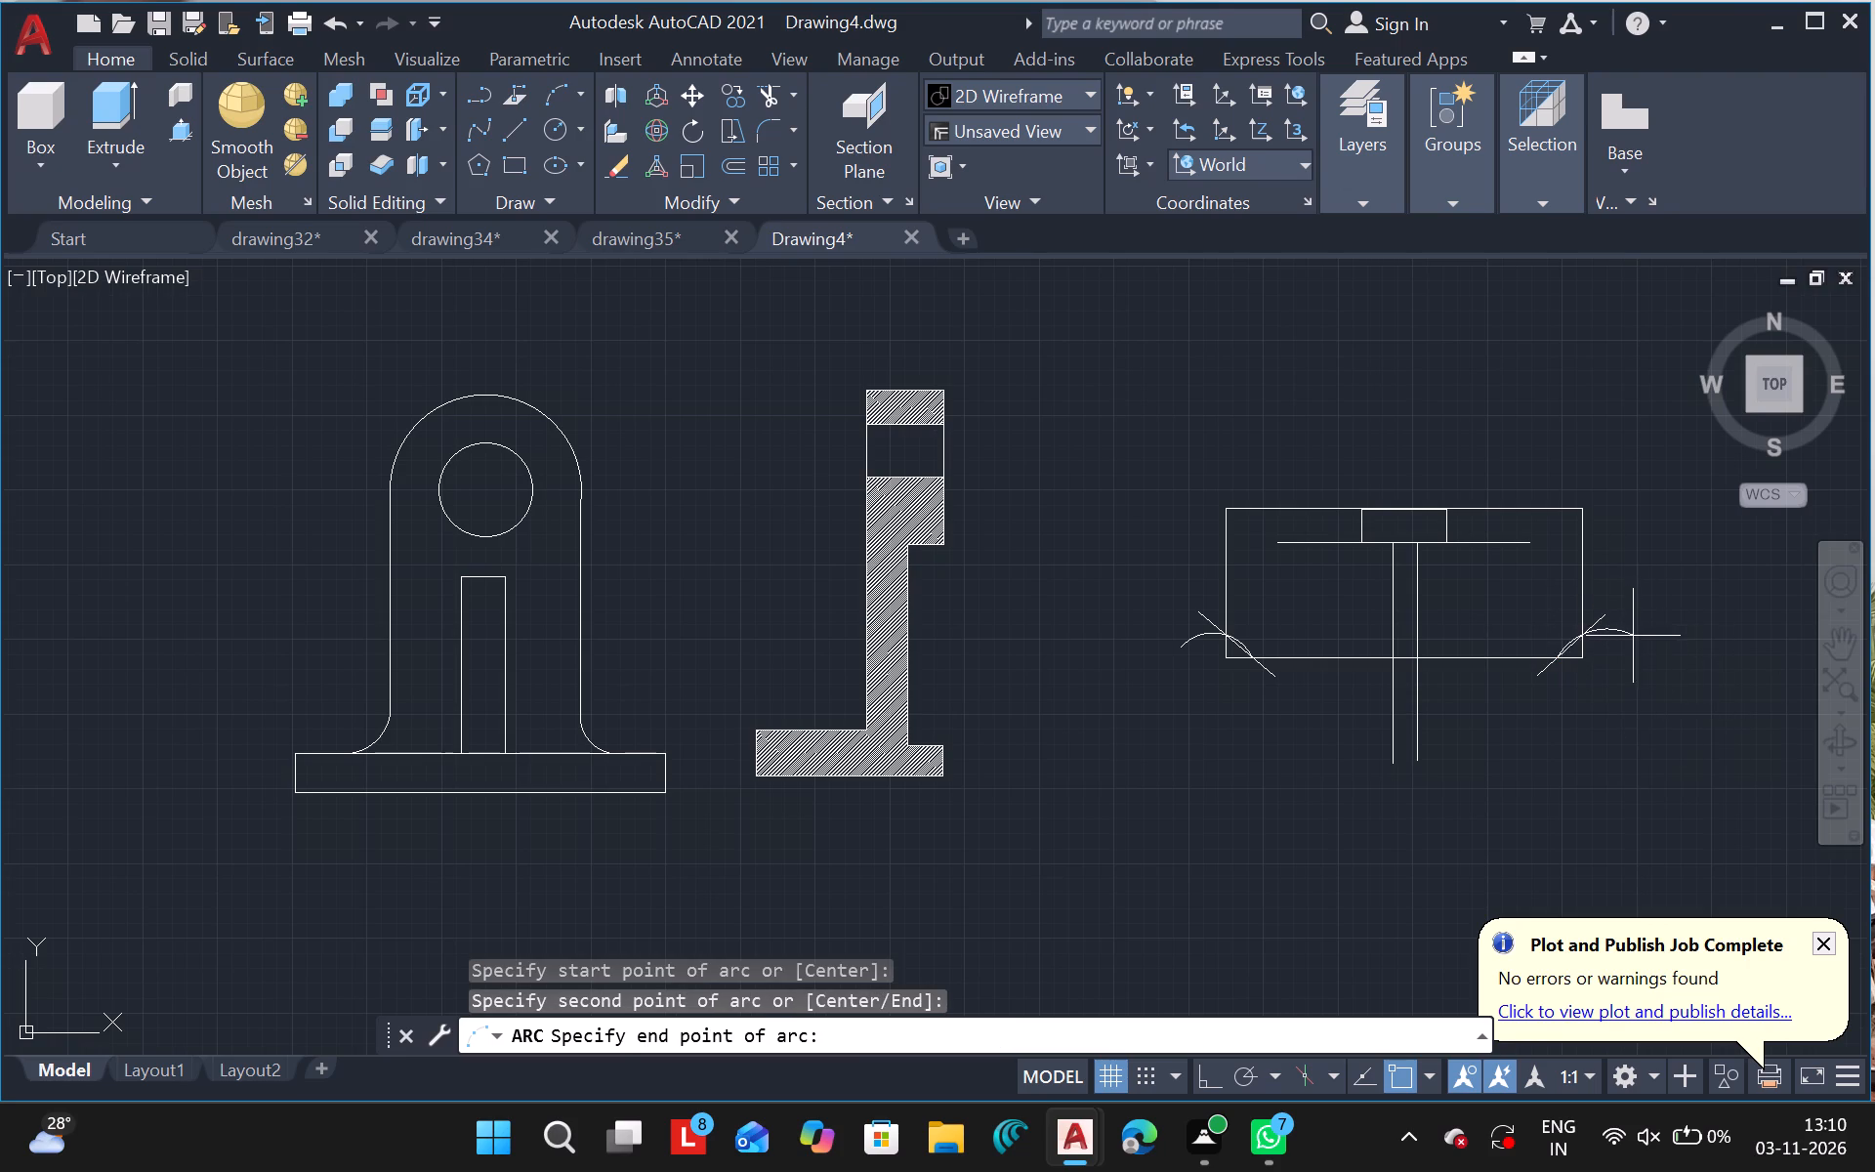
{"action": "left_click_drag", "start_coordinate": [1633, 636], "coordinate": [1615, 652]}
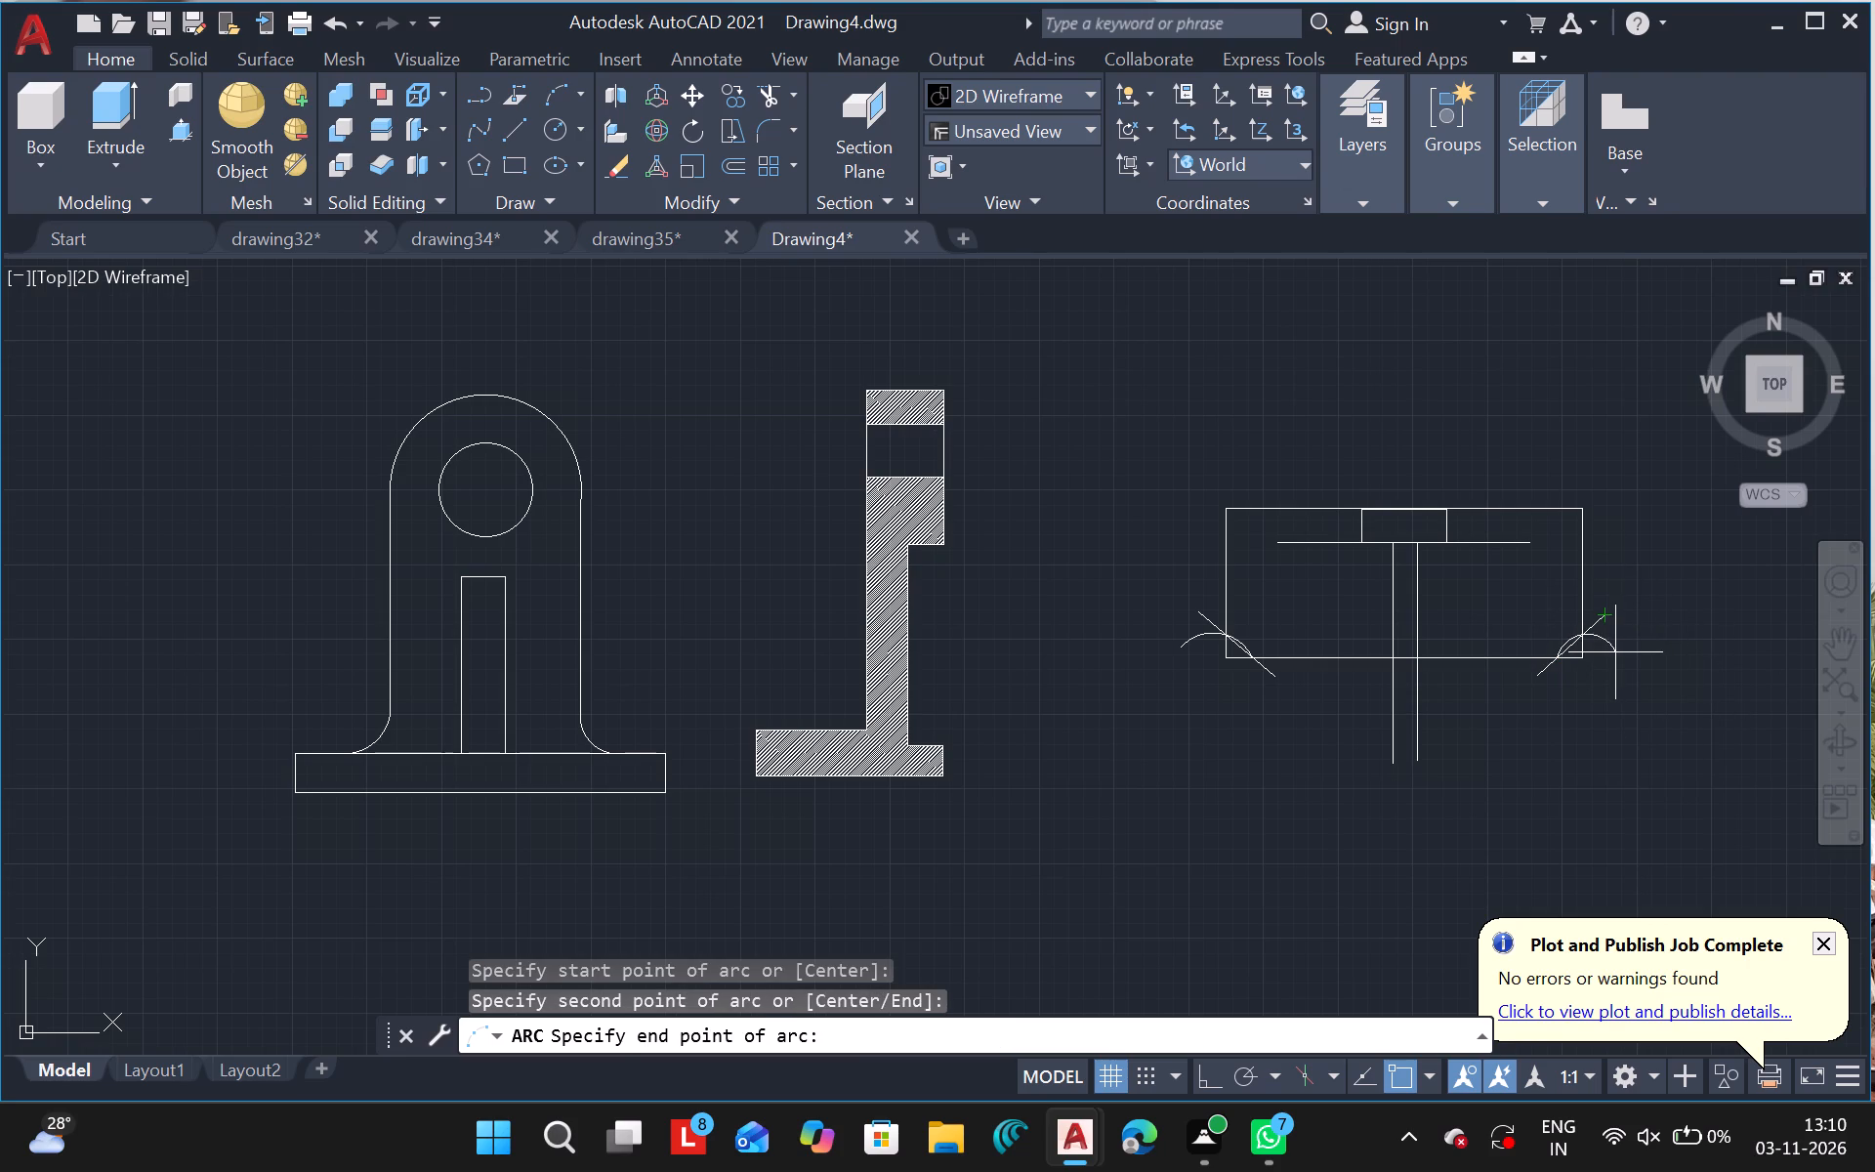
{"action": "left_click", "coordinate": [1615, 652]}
Trim the arc and diagonal line at the lower-right corner back to the outline's side and bottom edges.
{"action": "type", "text": "tr"}
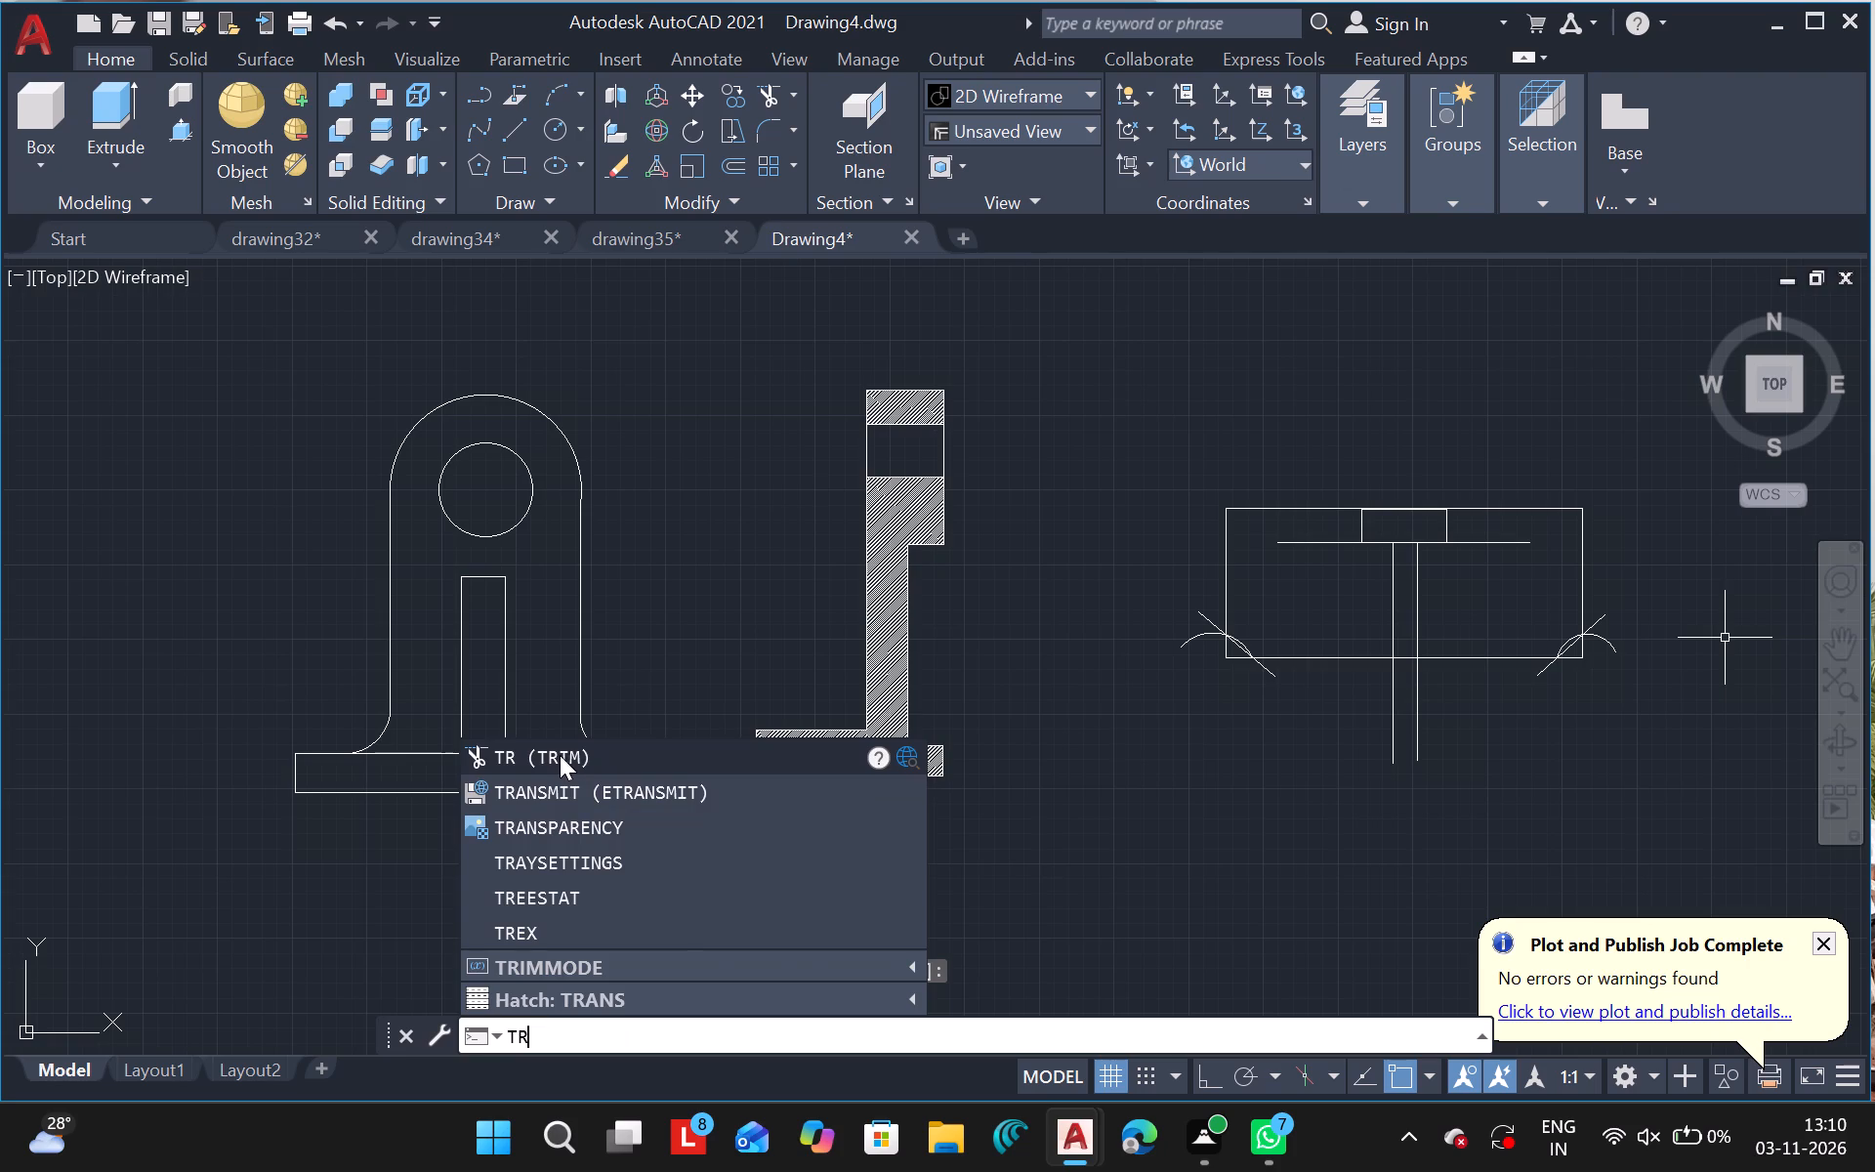
{"action": "left_click", "coordinate": [560, 755]}
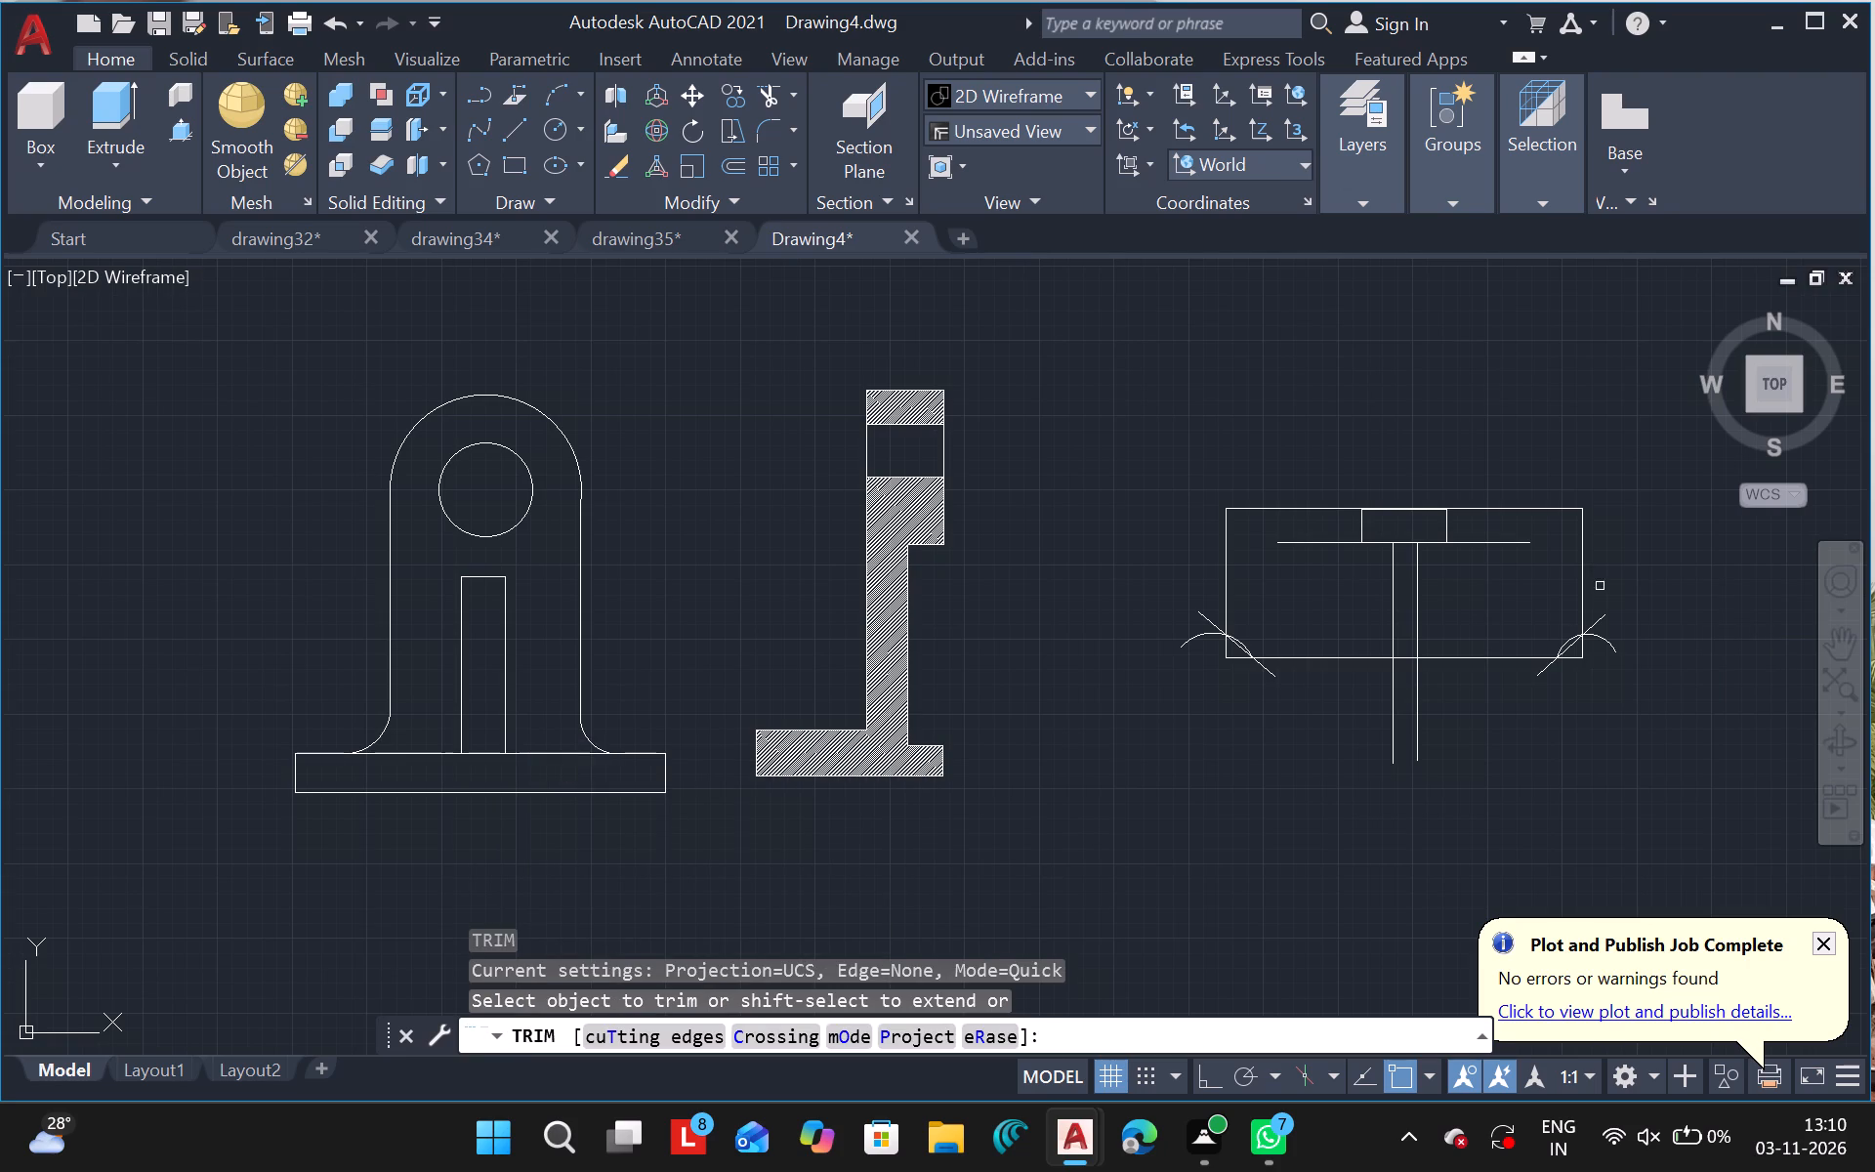
{"action": "left_click_drag", "start_coordinate": [1605, 633], "coordinate": [1604, 686]}
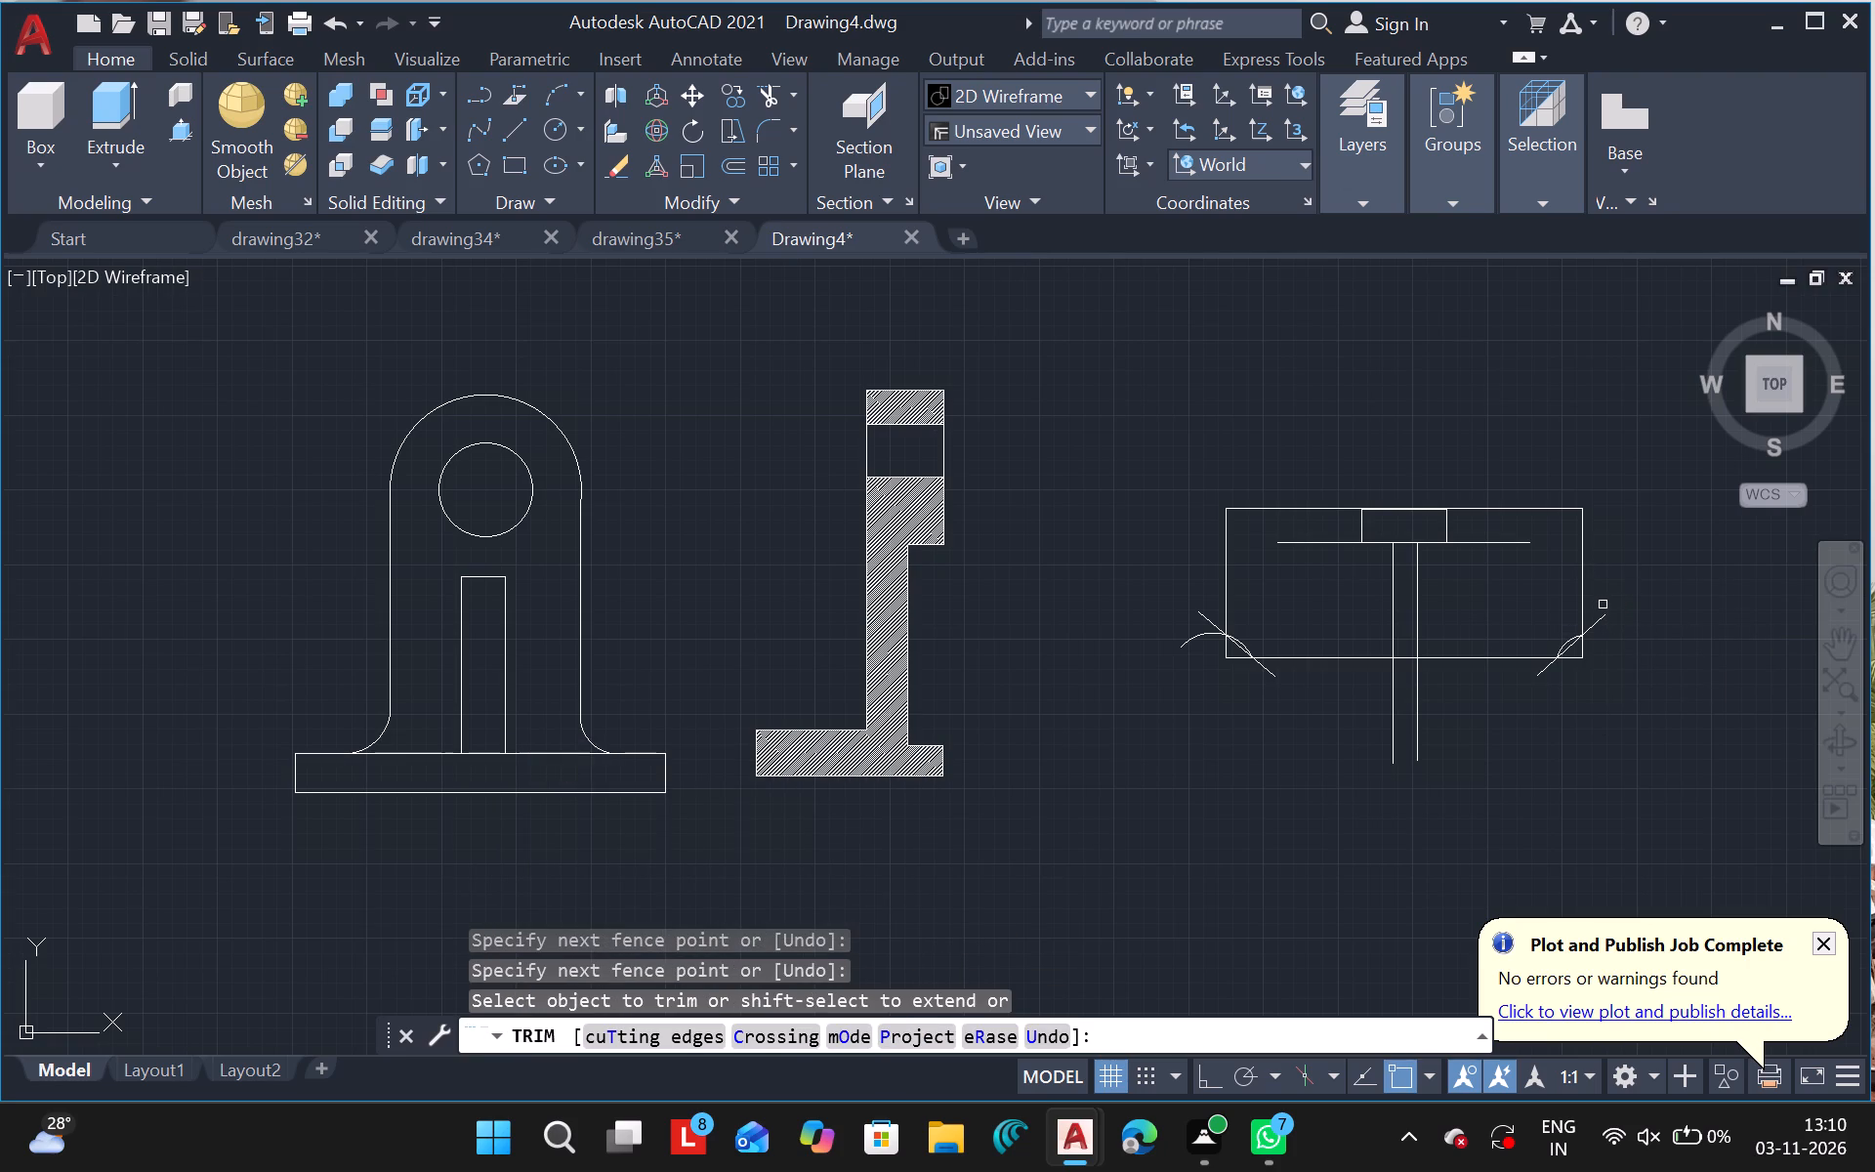
{"action": "left_click_drag", "start_coordinate": [1603, 605], "coordinate": [1604, 638]}
{"action": "left_click", "coordinate": [1604, 638]}
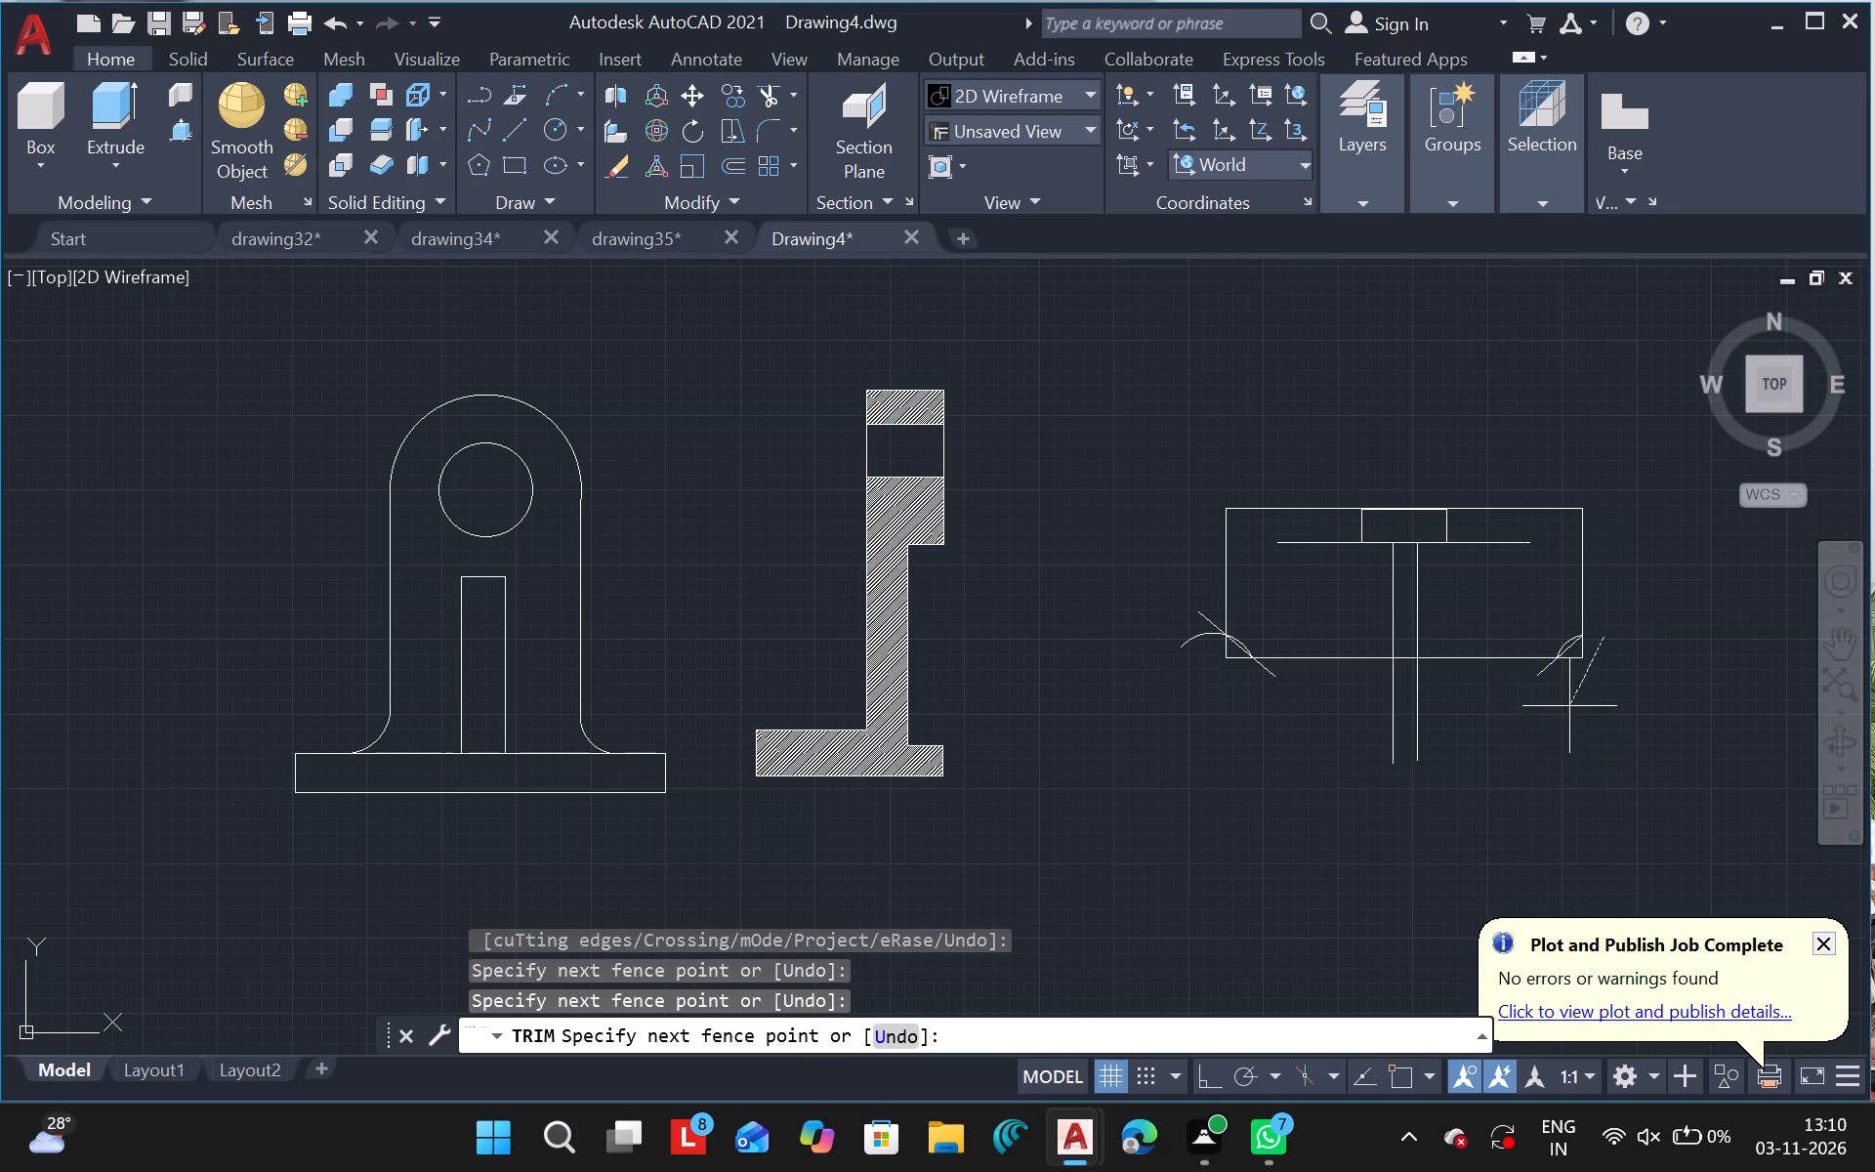
{"action": "left_click", "coordinate": [1562, 690]}
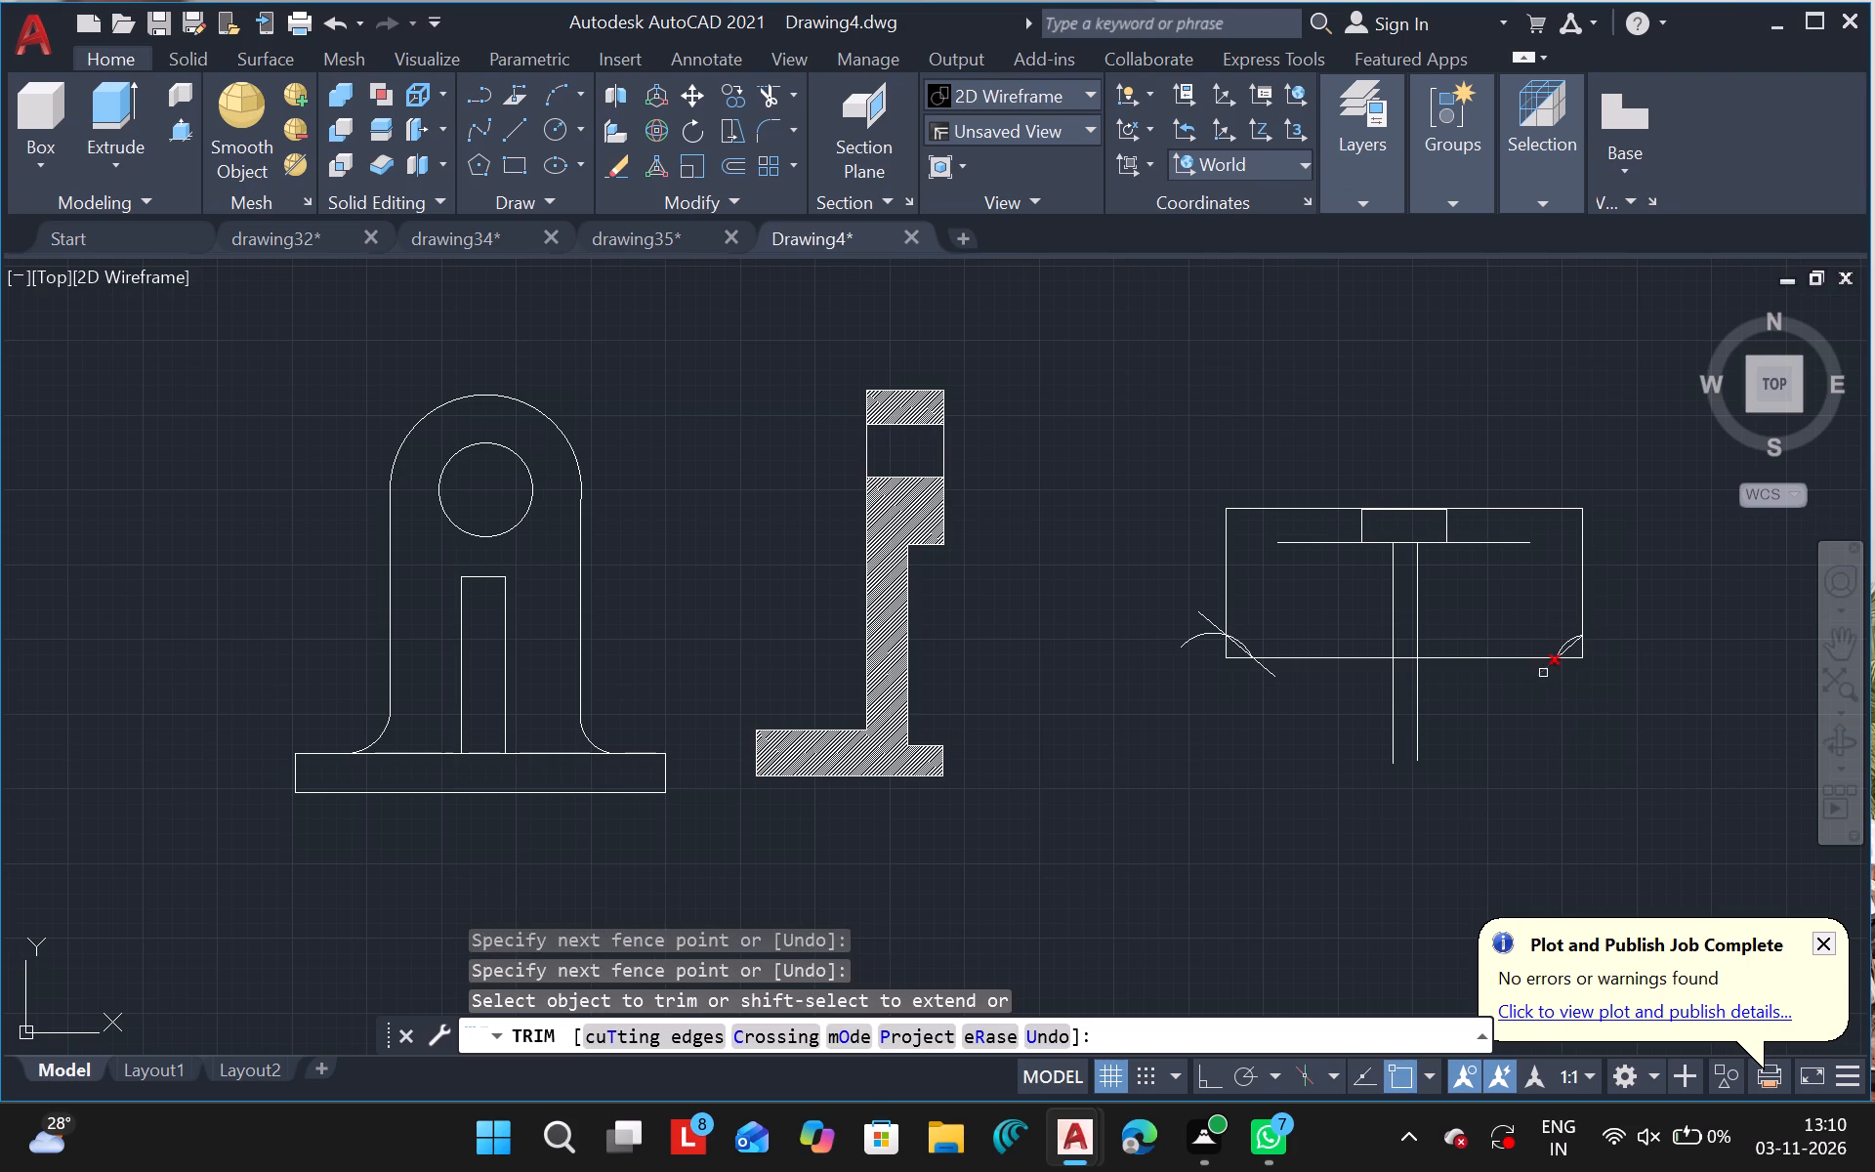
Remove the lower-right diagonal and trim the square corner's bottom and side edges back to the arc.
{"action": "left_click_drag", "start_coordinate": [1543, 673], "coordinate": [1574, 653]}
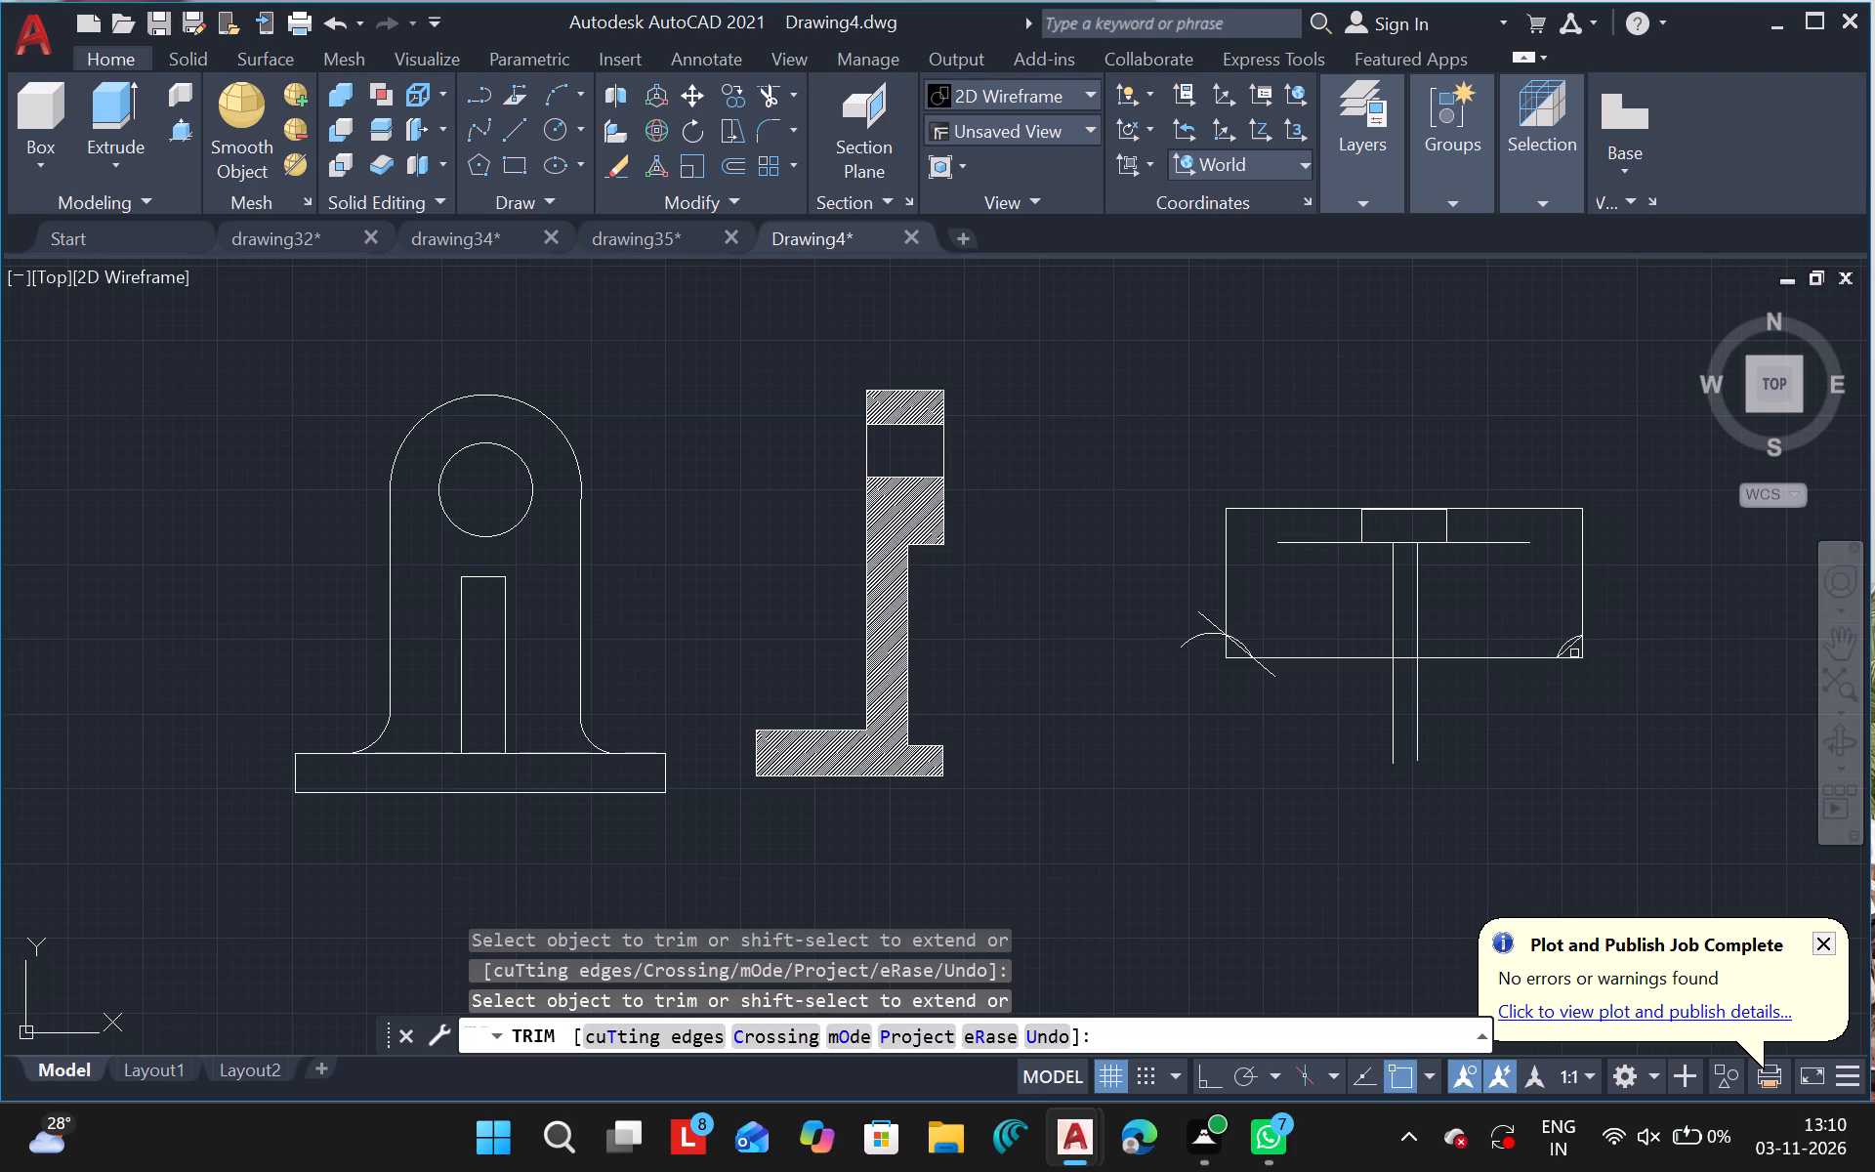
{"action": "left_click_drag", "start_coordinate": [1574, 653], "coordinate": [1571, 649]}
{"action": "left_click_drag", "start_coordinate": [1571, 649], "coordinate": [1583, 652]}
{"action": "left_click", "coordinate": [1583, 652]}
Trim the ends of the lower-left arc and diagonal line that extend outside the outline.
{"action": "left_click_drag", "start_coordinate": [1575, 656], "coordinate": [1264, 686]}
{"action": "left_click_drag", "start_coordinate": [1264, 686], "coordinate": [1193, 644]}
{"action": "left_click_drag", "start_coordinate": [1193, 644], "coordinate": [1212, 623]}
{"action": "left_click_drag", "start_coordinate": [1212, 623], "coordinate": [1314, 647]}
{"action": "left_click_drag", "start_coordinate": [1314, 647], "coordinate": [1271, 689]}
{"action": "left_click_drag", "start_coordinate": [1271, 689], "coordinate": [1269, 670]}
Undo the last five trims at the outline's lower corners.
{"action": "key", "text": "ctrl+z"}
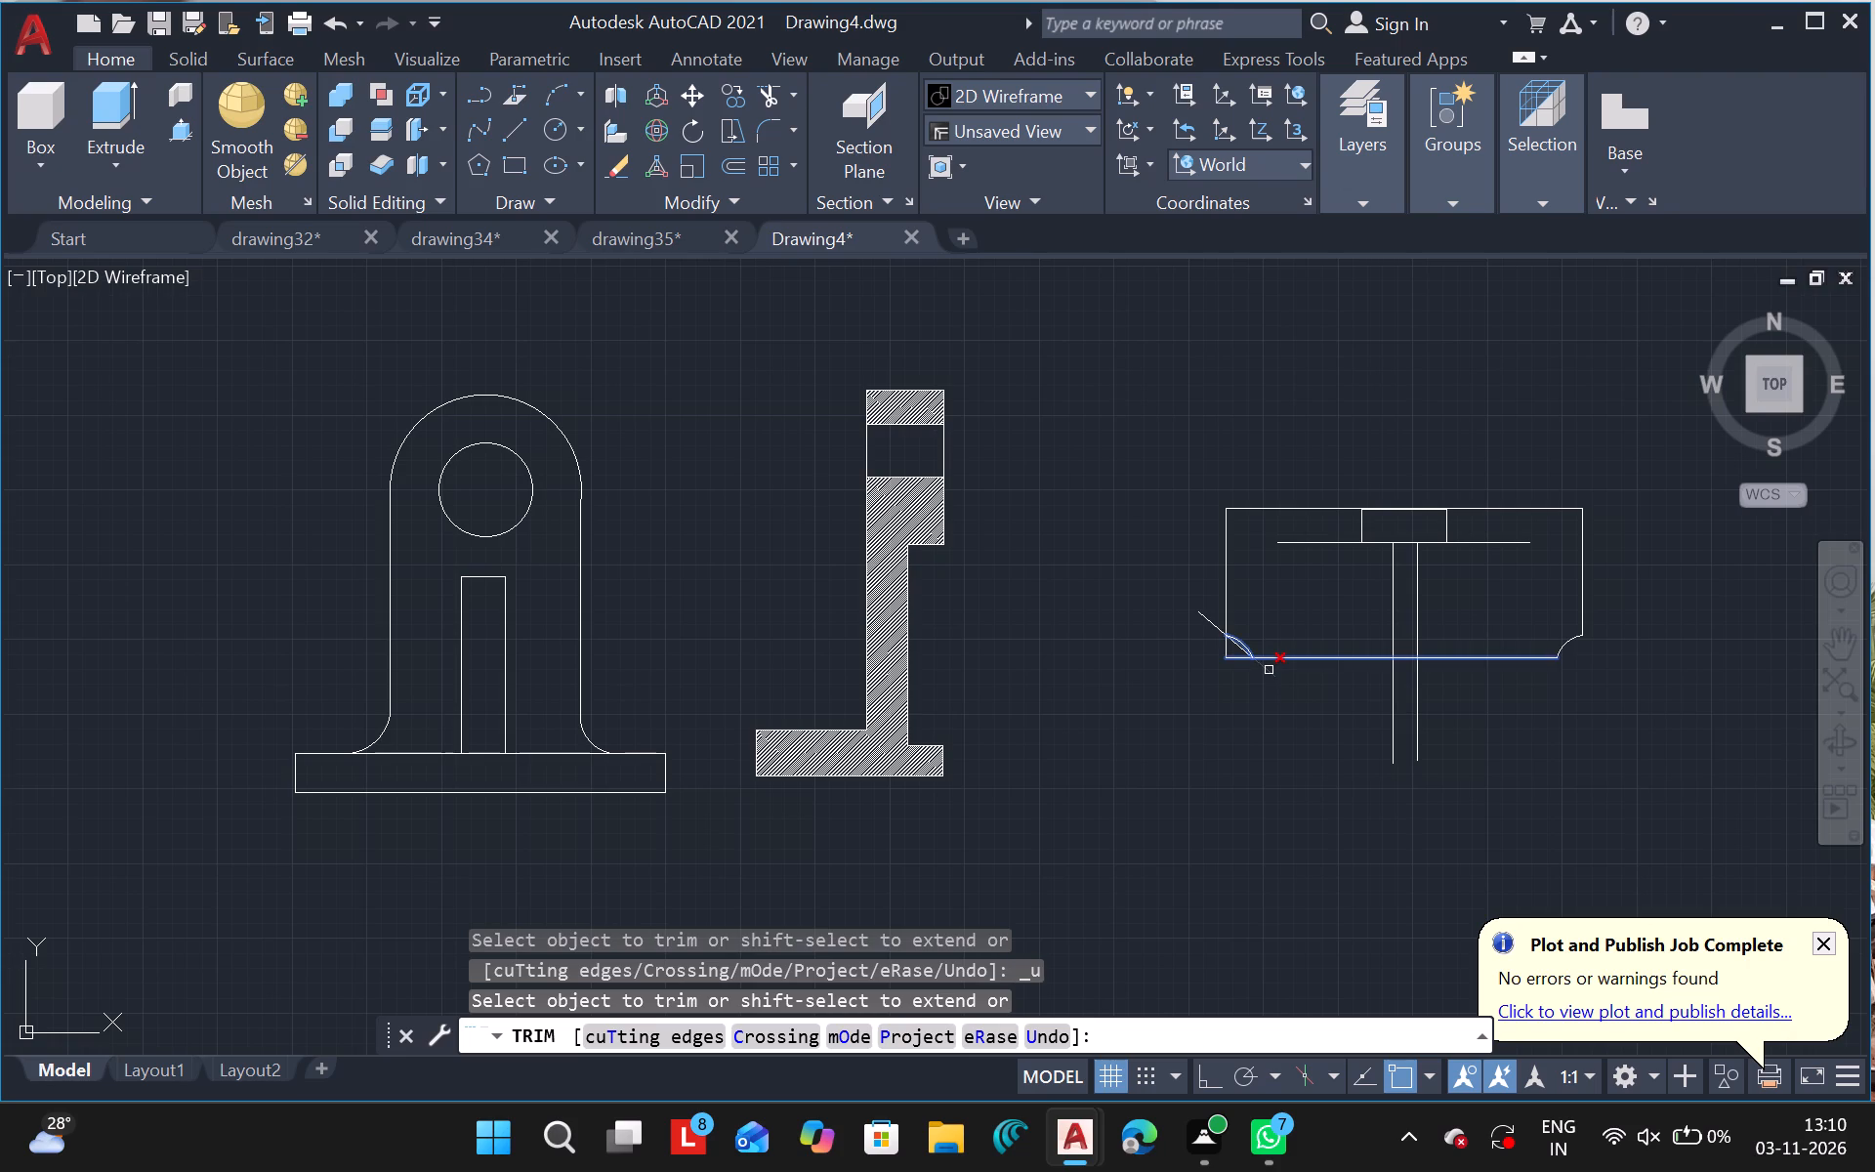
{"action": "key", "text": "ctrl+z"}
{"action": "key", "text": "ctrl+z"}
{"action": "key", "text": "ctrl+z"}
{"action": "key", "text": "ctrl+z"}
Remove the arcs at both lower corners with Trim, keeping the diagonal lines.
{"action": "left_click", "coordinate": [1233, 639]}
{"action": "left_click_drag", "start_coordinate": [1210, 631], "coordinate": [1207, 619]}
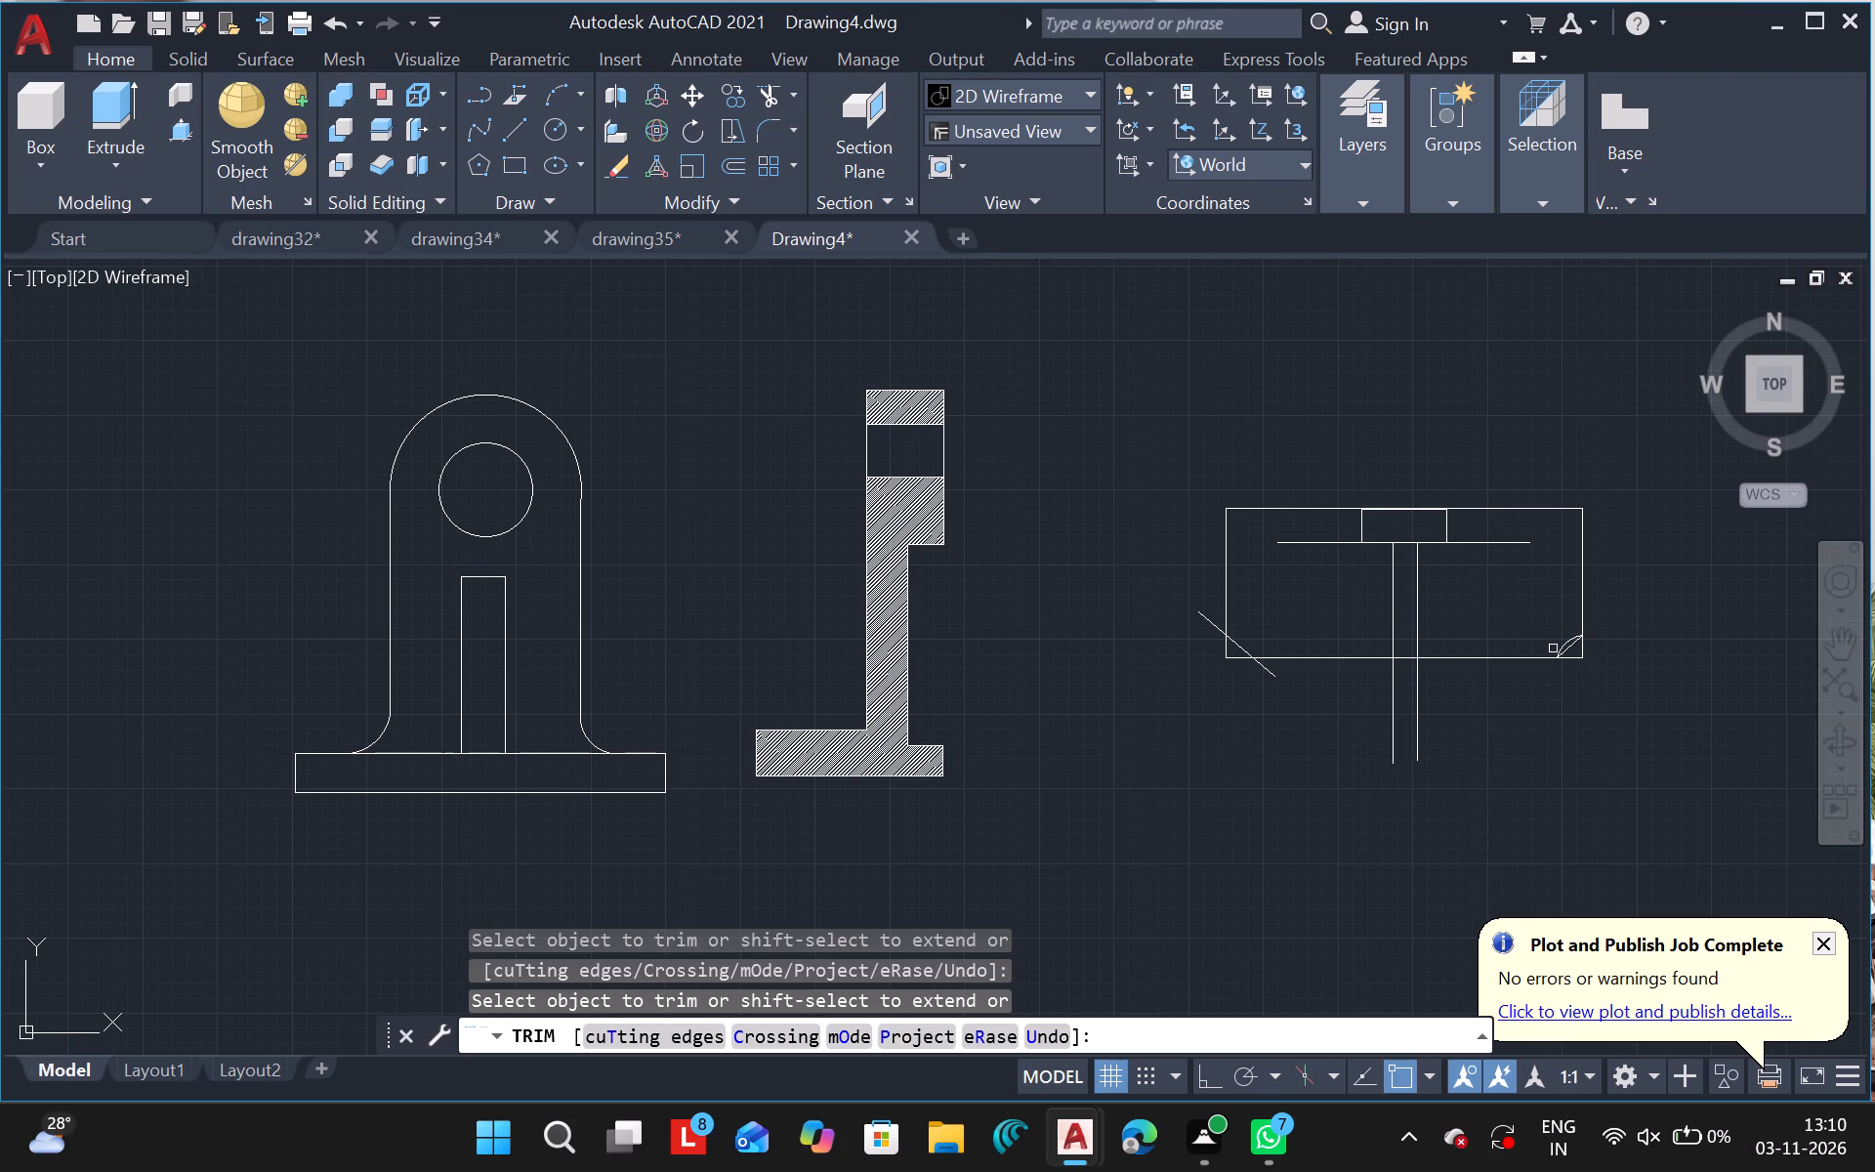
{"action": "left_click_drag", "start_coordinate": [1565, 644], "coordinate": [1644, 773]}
Draw a small three-point arc across the third view's lower-left corner, from the side edge past the bottom edge.
{"action": "key", "text": "Escape"}
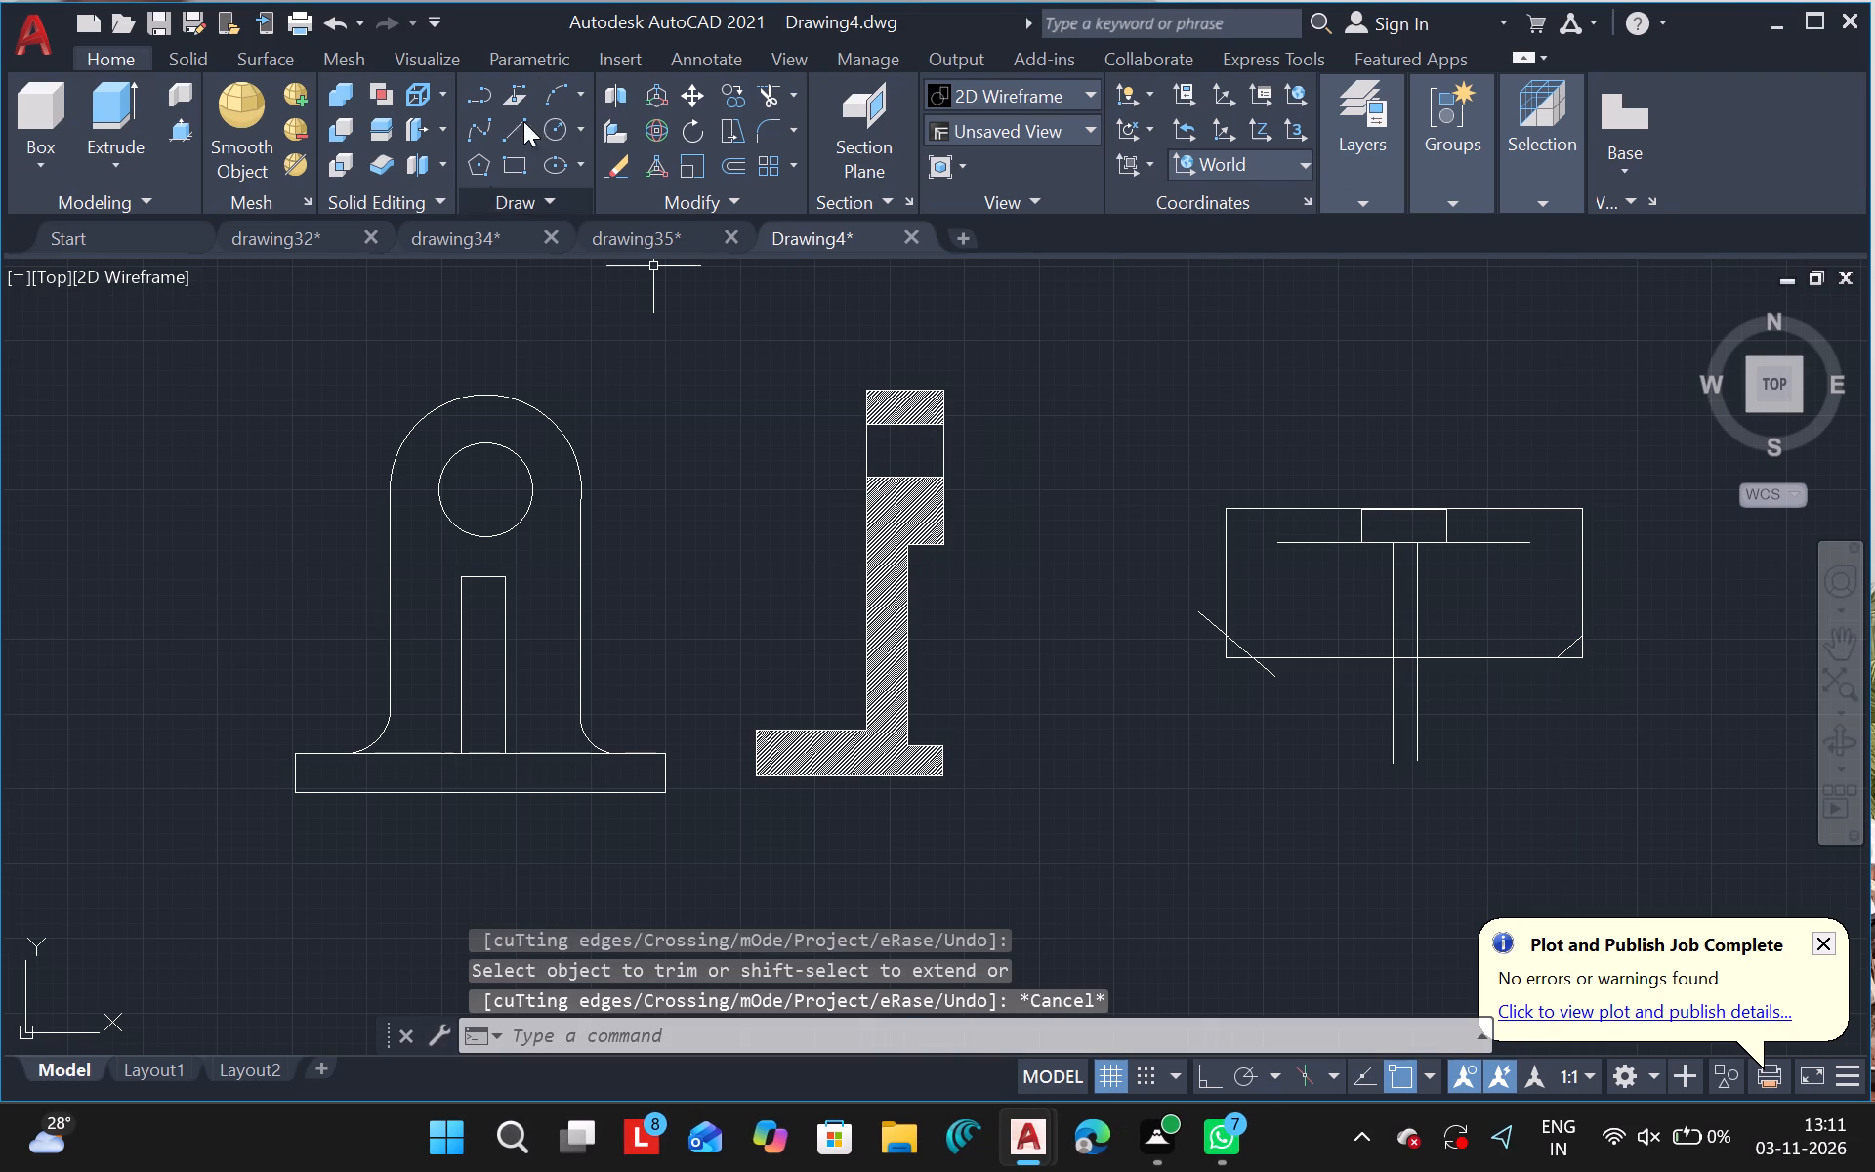
{"action": "left_click", "coordinate": [554, 95]}
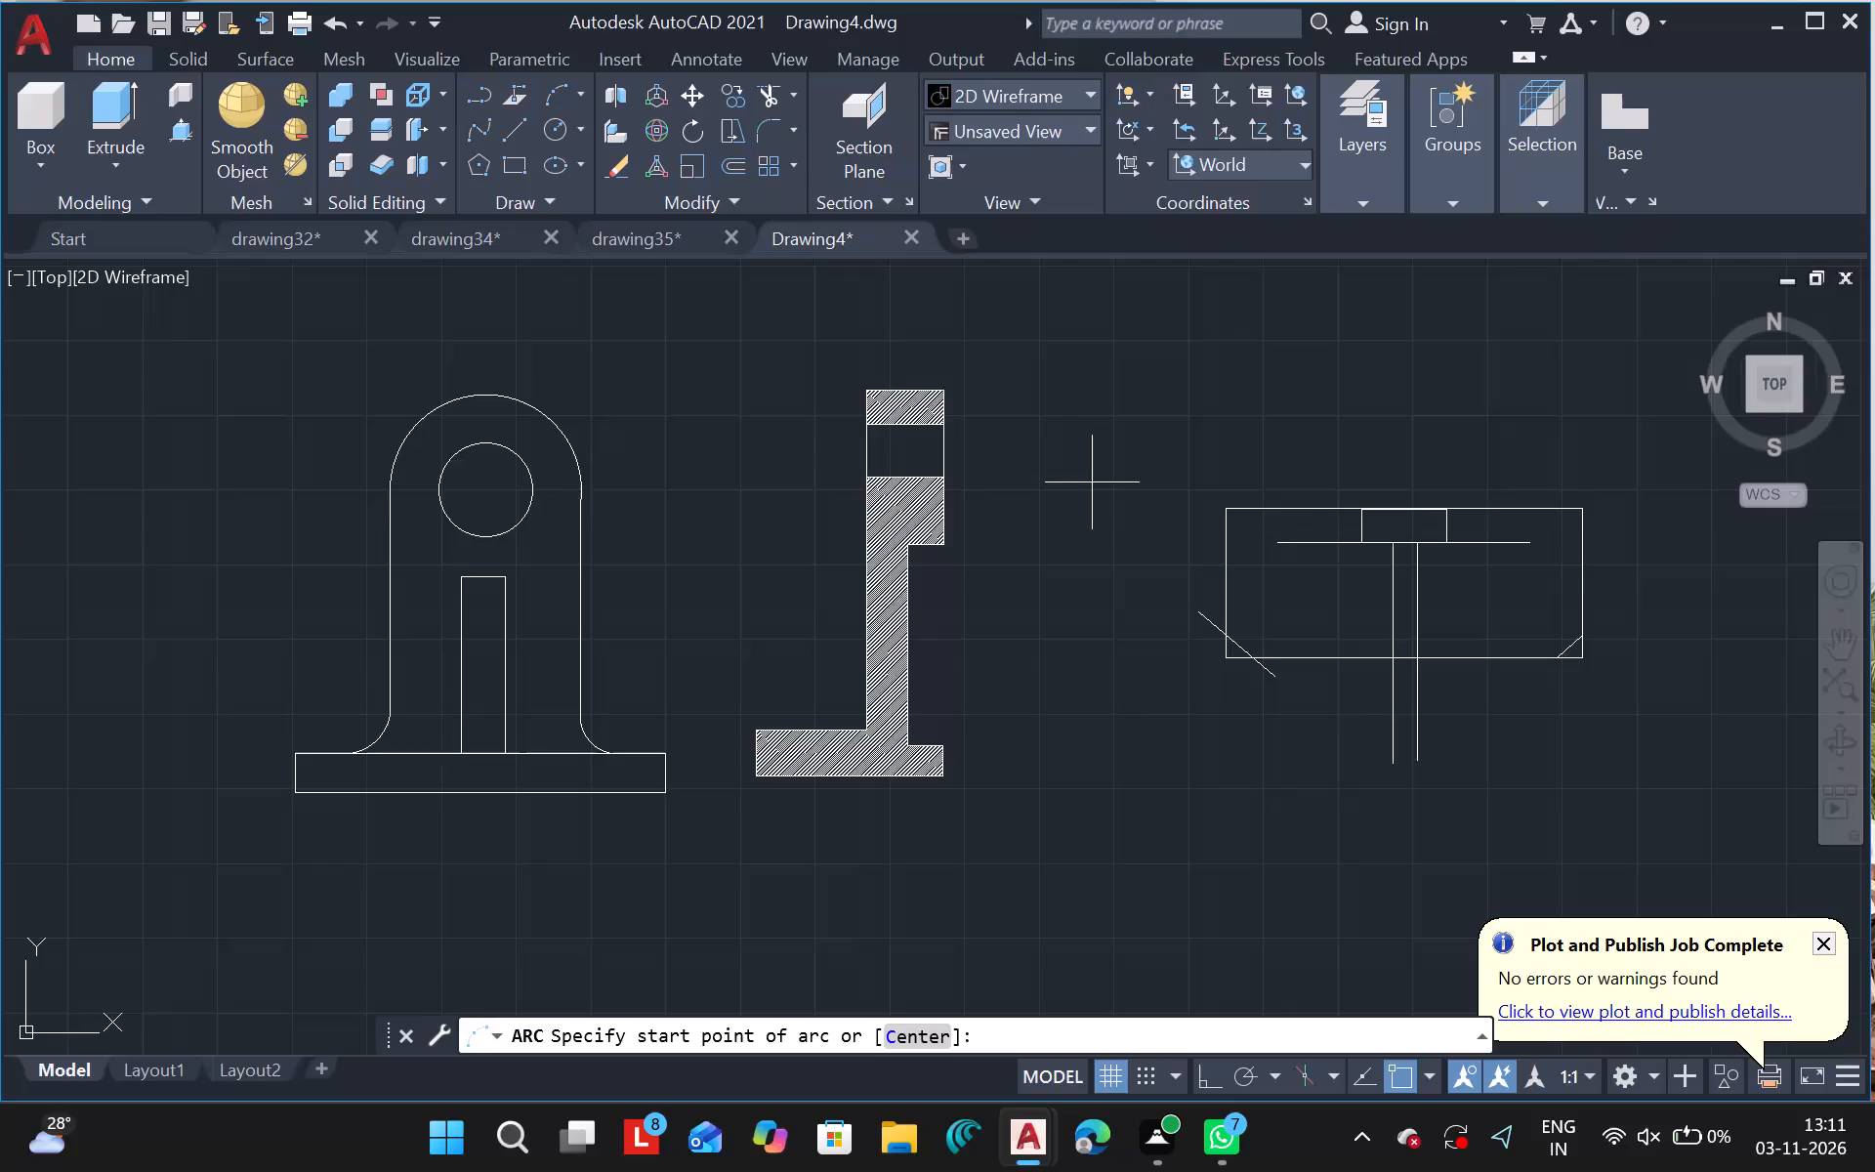
{"action": "left_click_drag", "start_coordinate": [1222, 634], "coordinate": [1242, 652]}
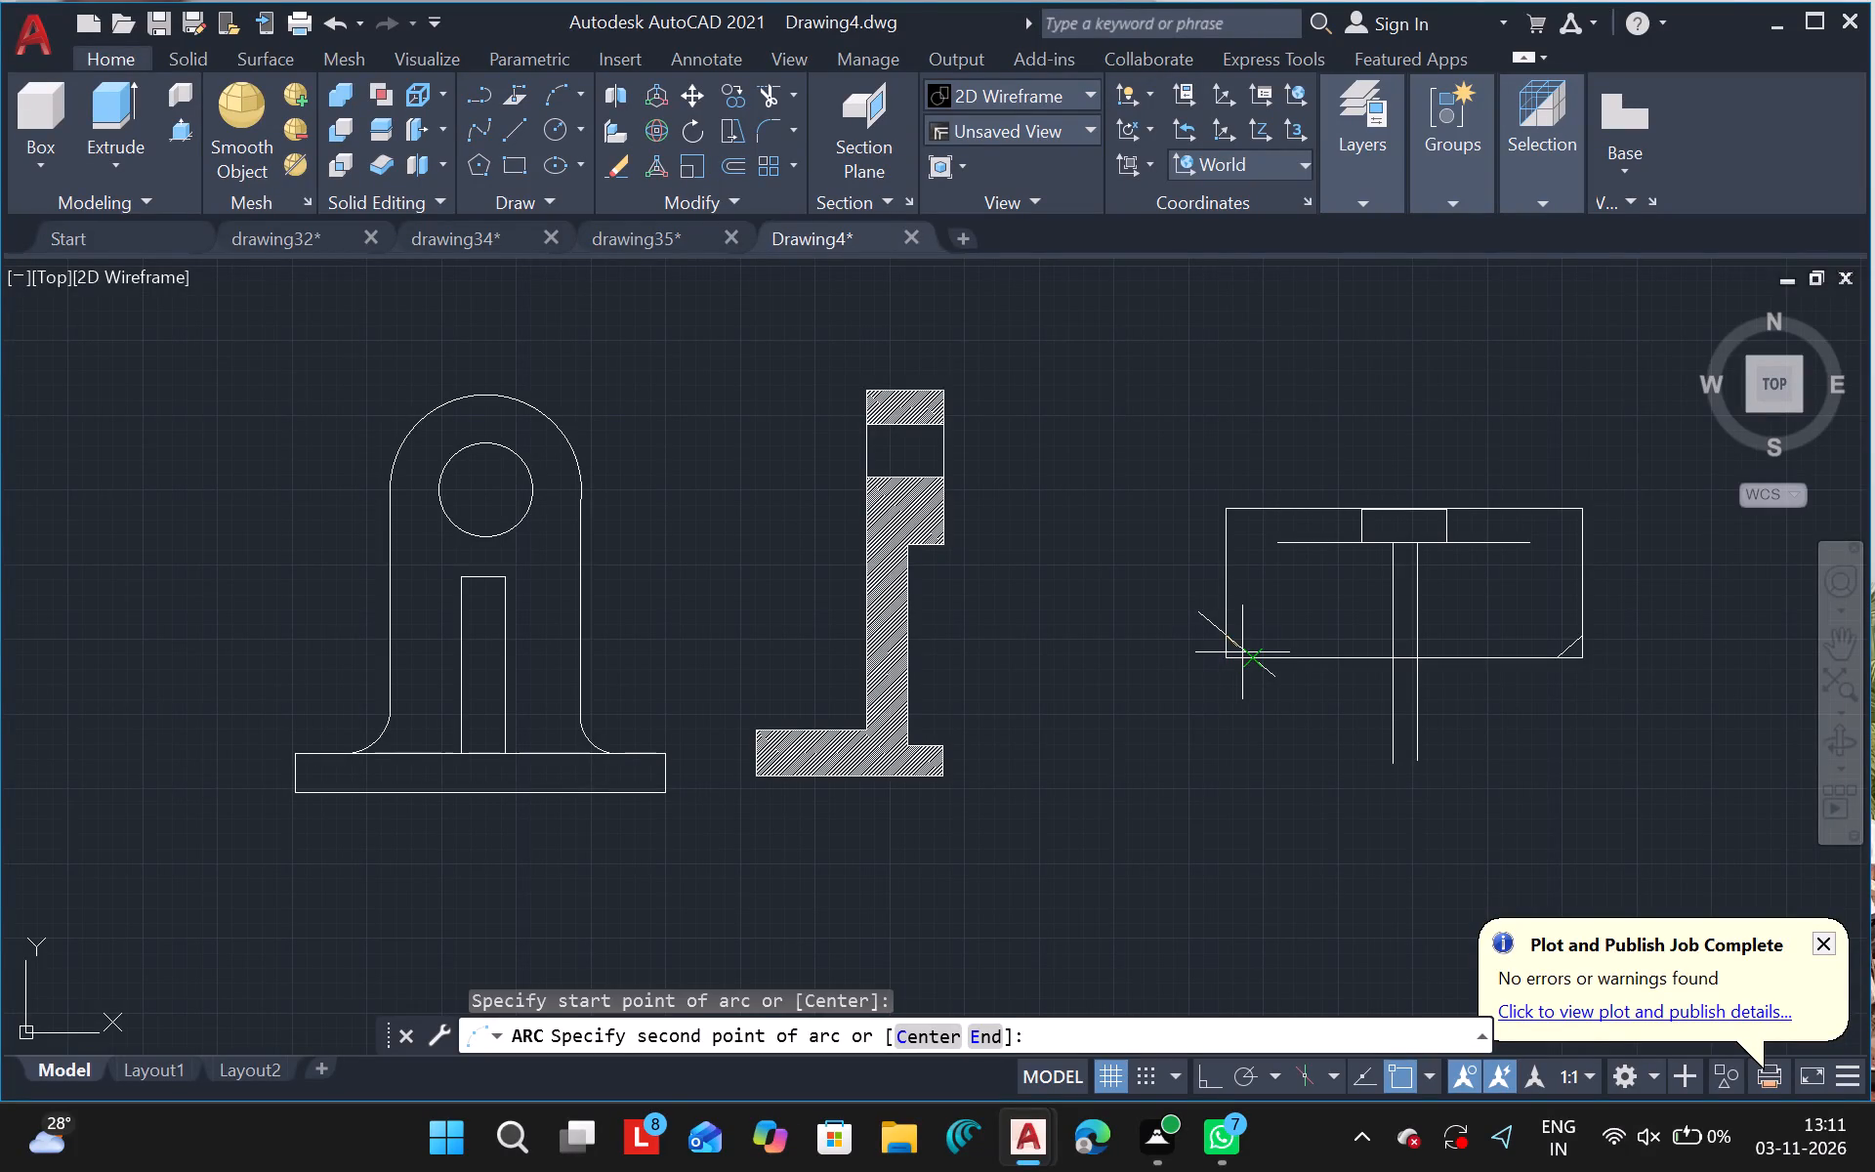
{"action": "left_click_drag", "start_coordinate": [1242, 652], "coordinate": [1243, 652]}
{"action": "left_click_drag", "start_coordinate": [1243, 652], "coordinate": [1120, 601]}
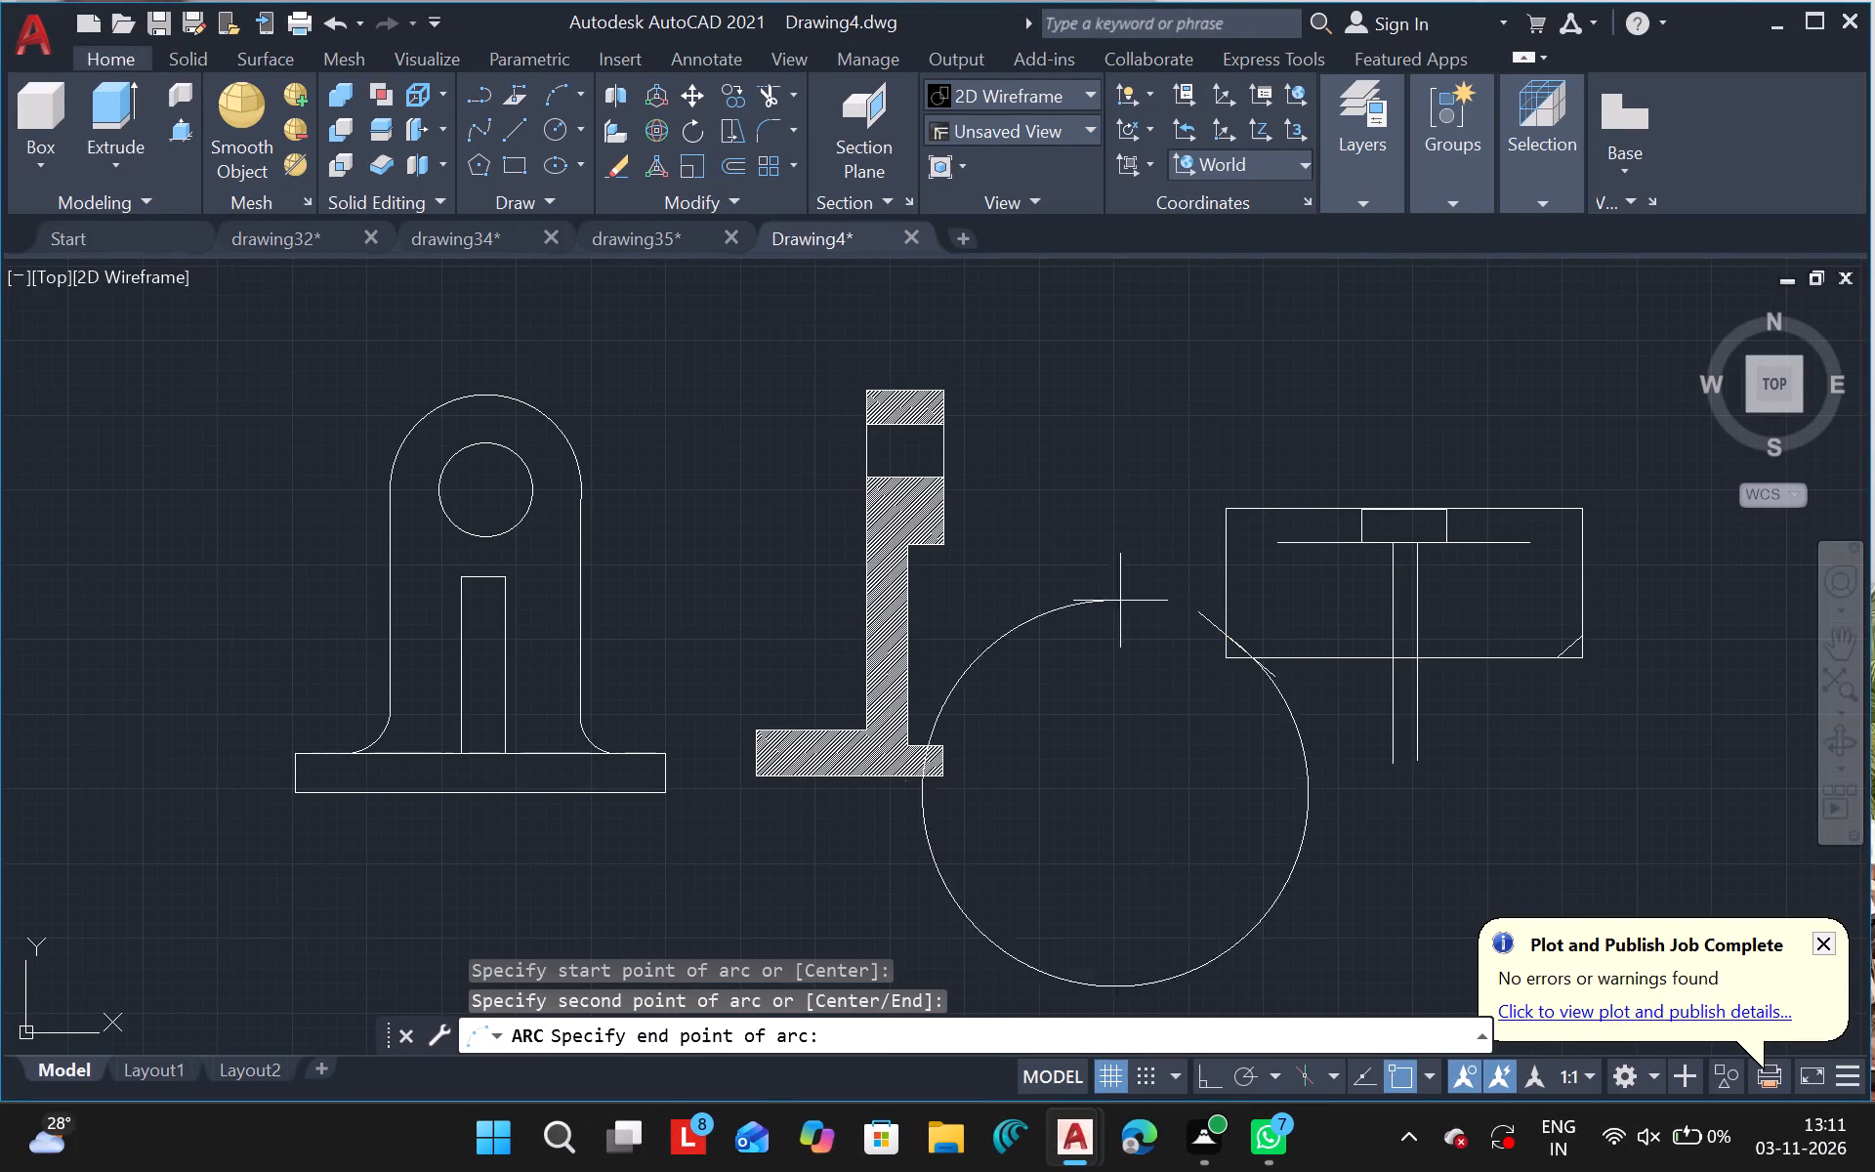
{"action": "left_click_drag", "start_coordinate": [1120, 601], "coordinate": [1309, 623]}
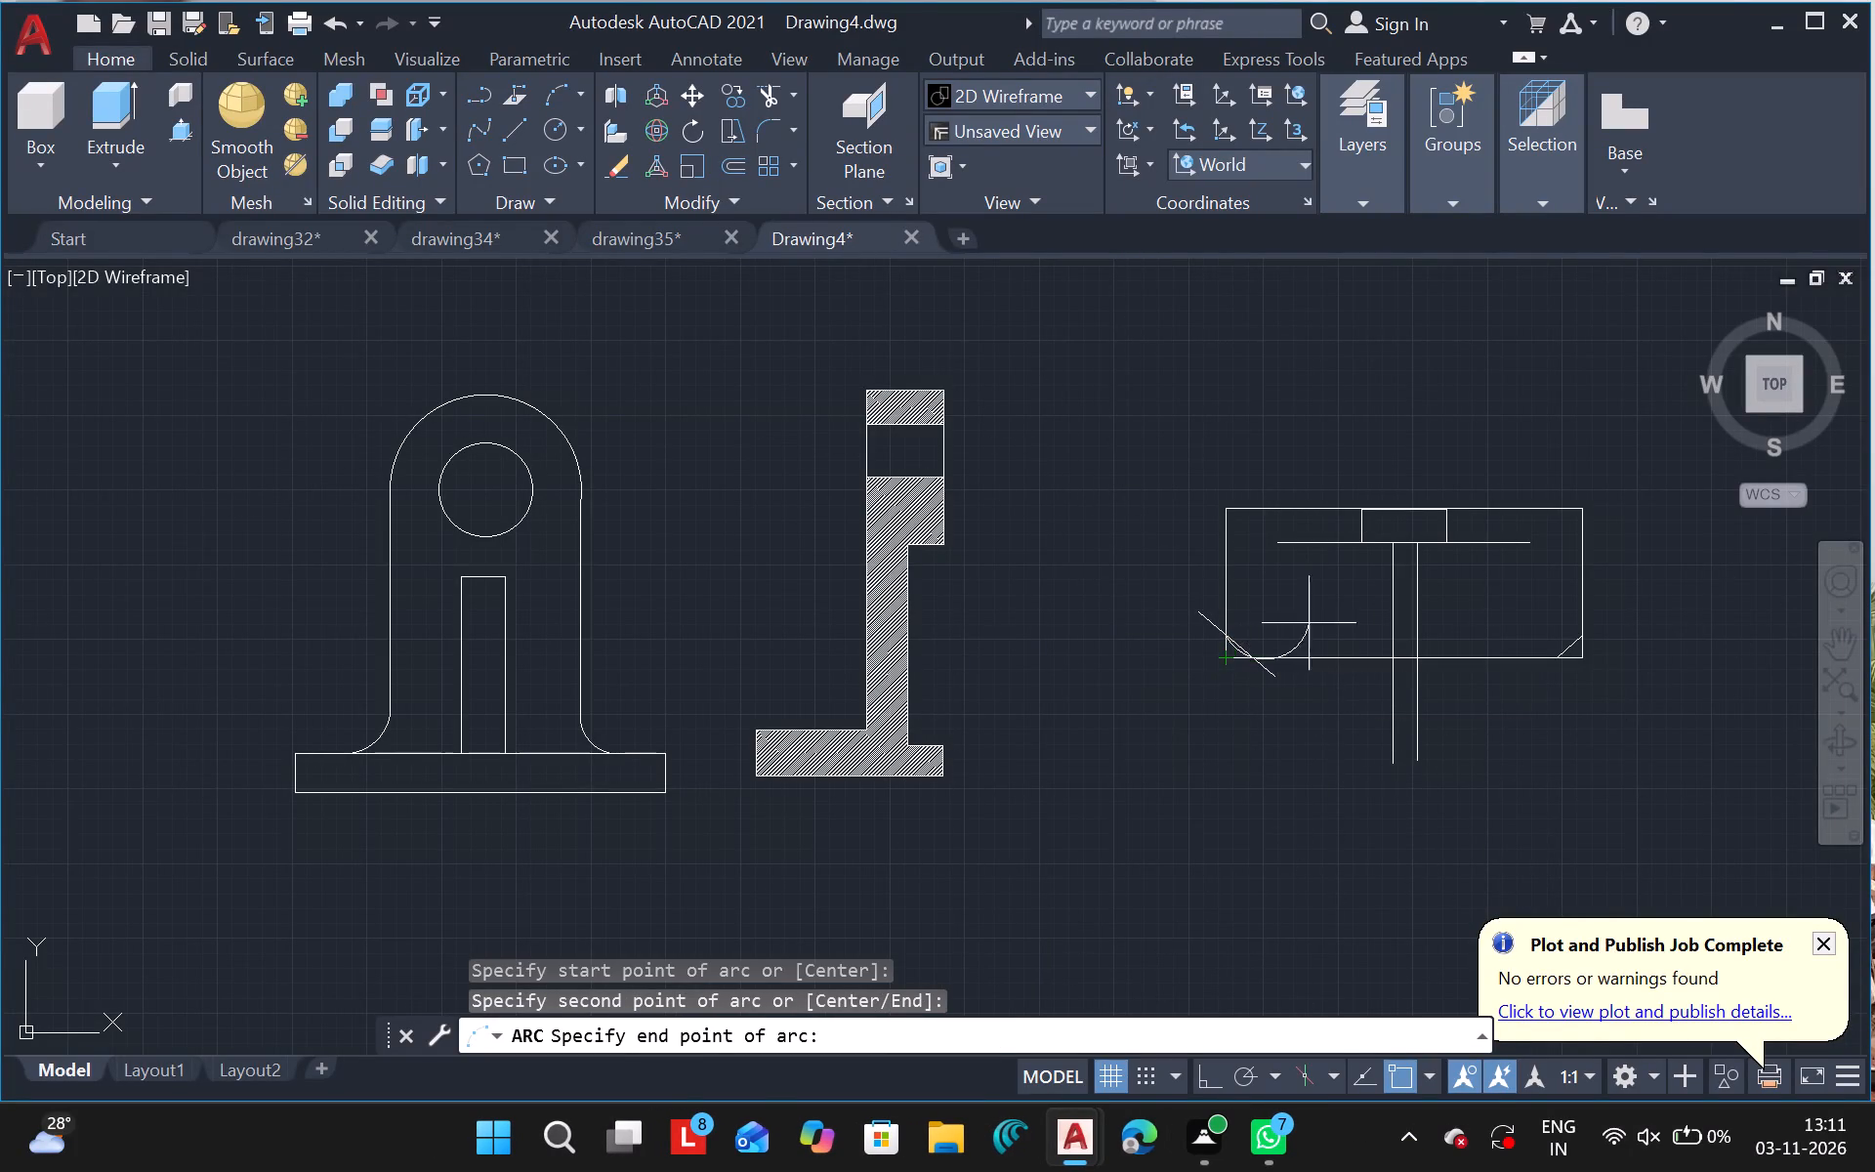
{"action": "left_click_drag", "start_coordinate": [1309, 623], "coordinate": [1298, 626]}
{"action": "left_click_drag", "start_coordinate": [1298, 626], "coordinate": [1279, 625]}
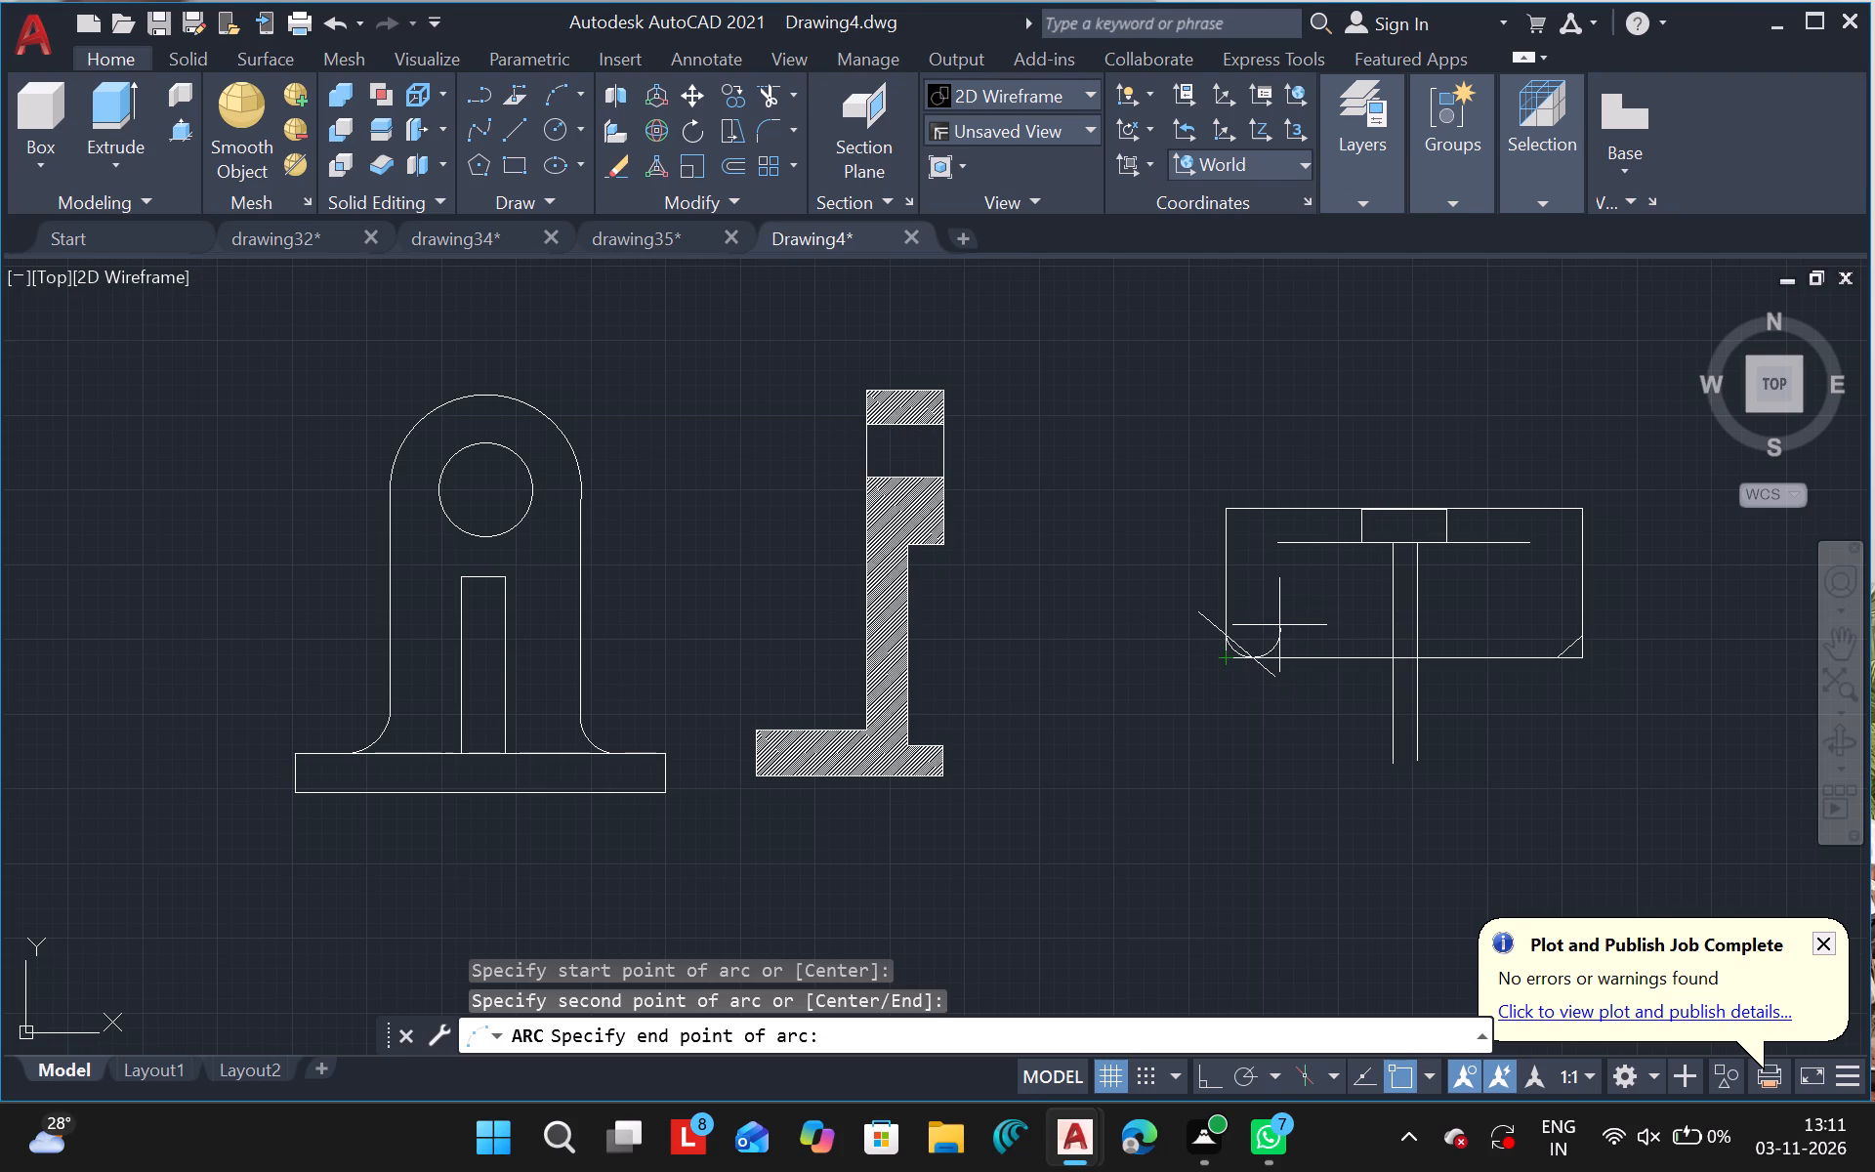
{"action": "left_click_drag", "start_coordinate": [1279, 625], "coordinate": [1264, 634]}
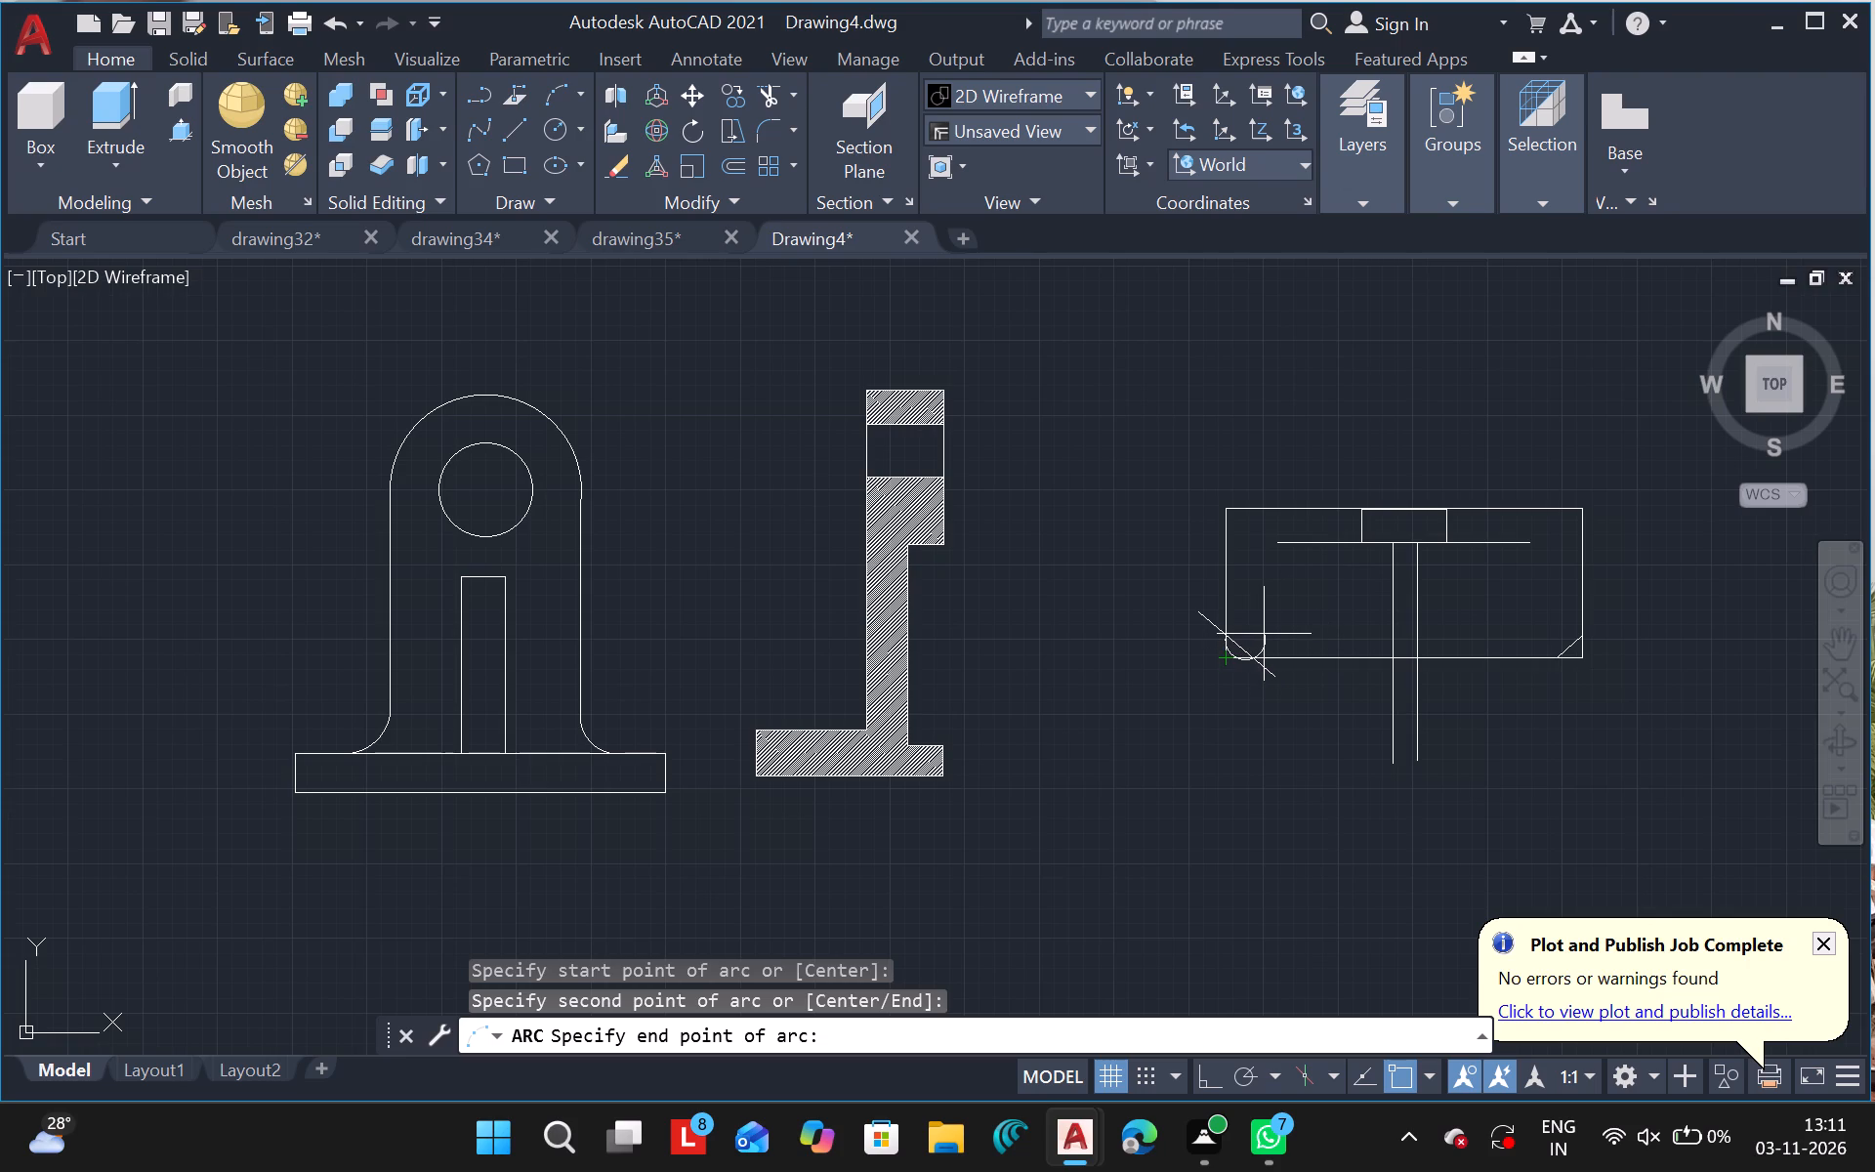
{"action": "left_click", "coordinate": [1264, 634]}
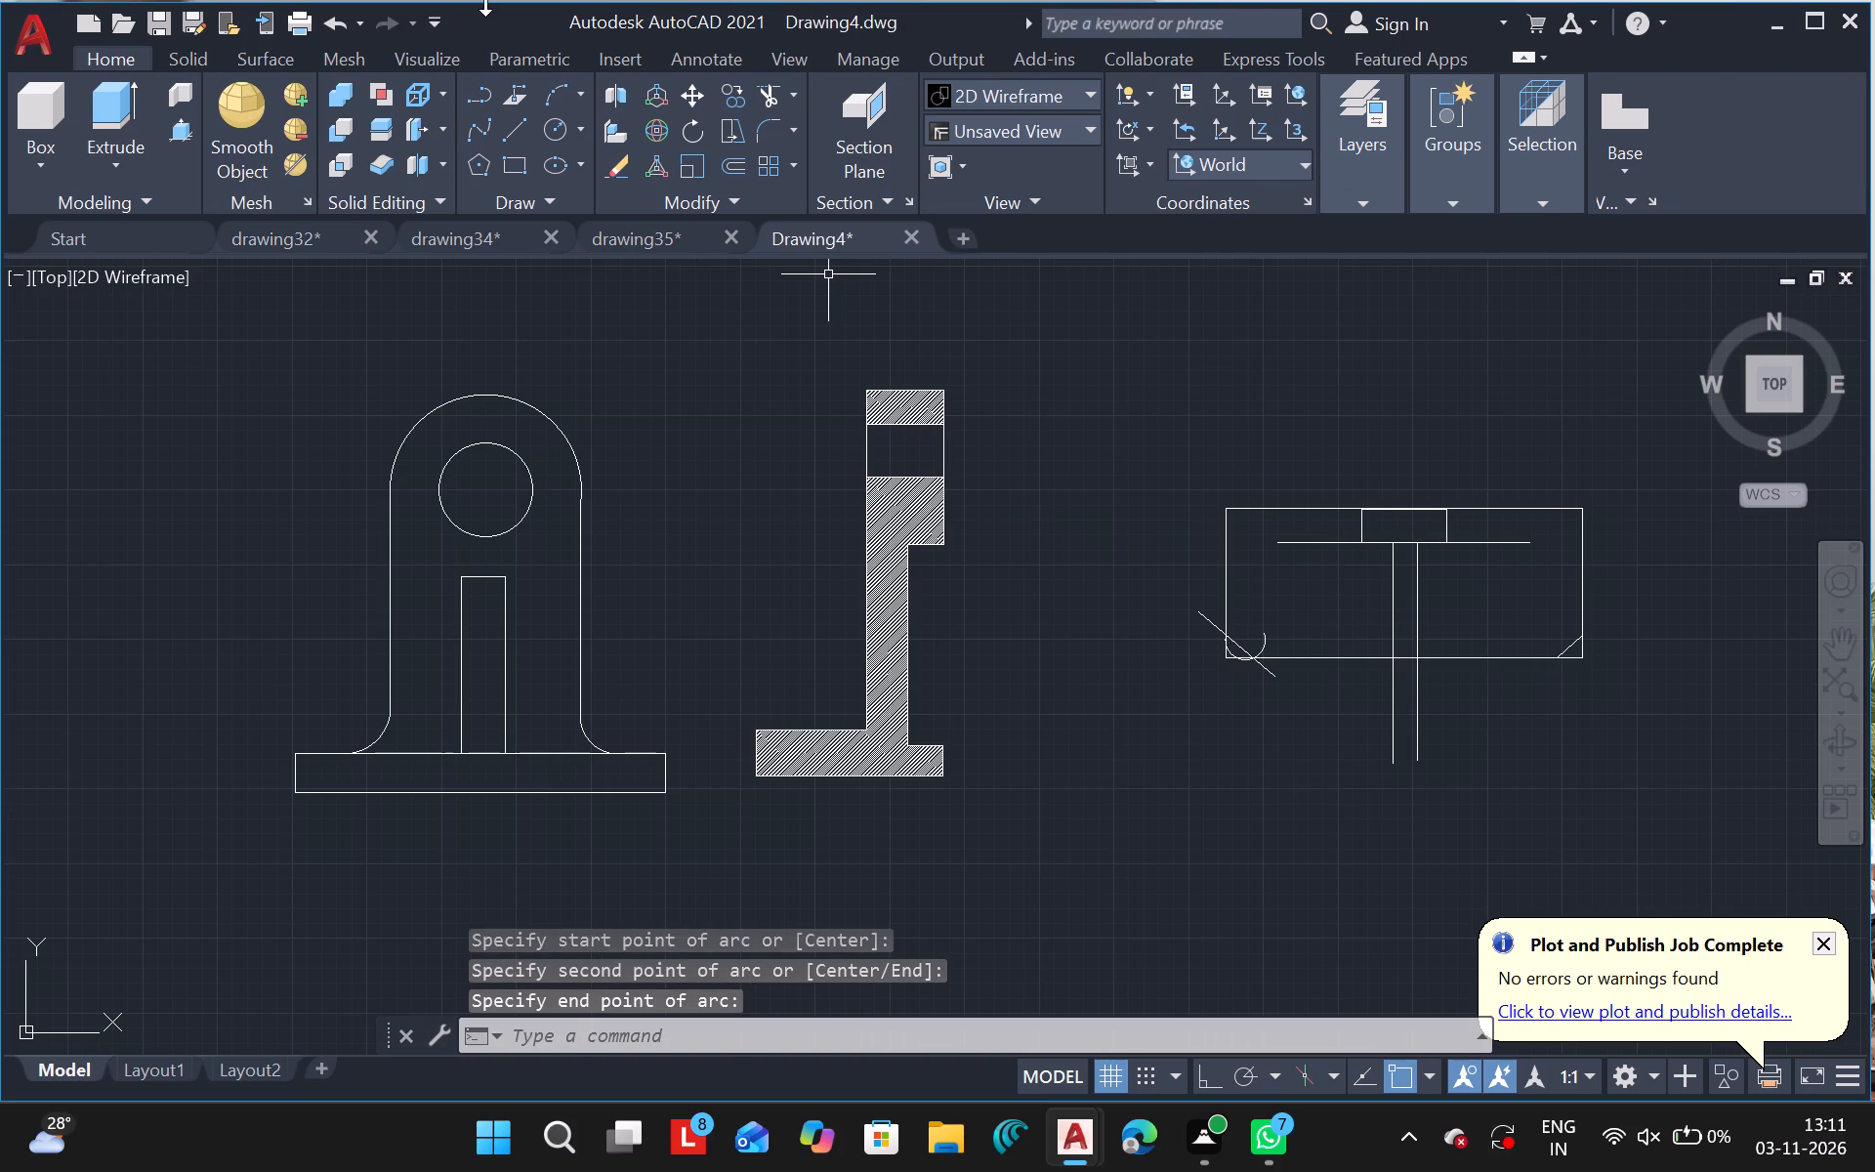
Draw a three-point arc at the third view's lower-right corner, from the bottom edge up past the side edge.
{"action": "left_click_drag", "start_coordinate": [546, 75], "coordinate": [561, 110]}
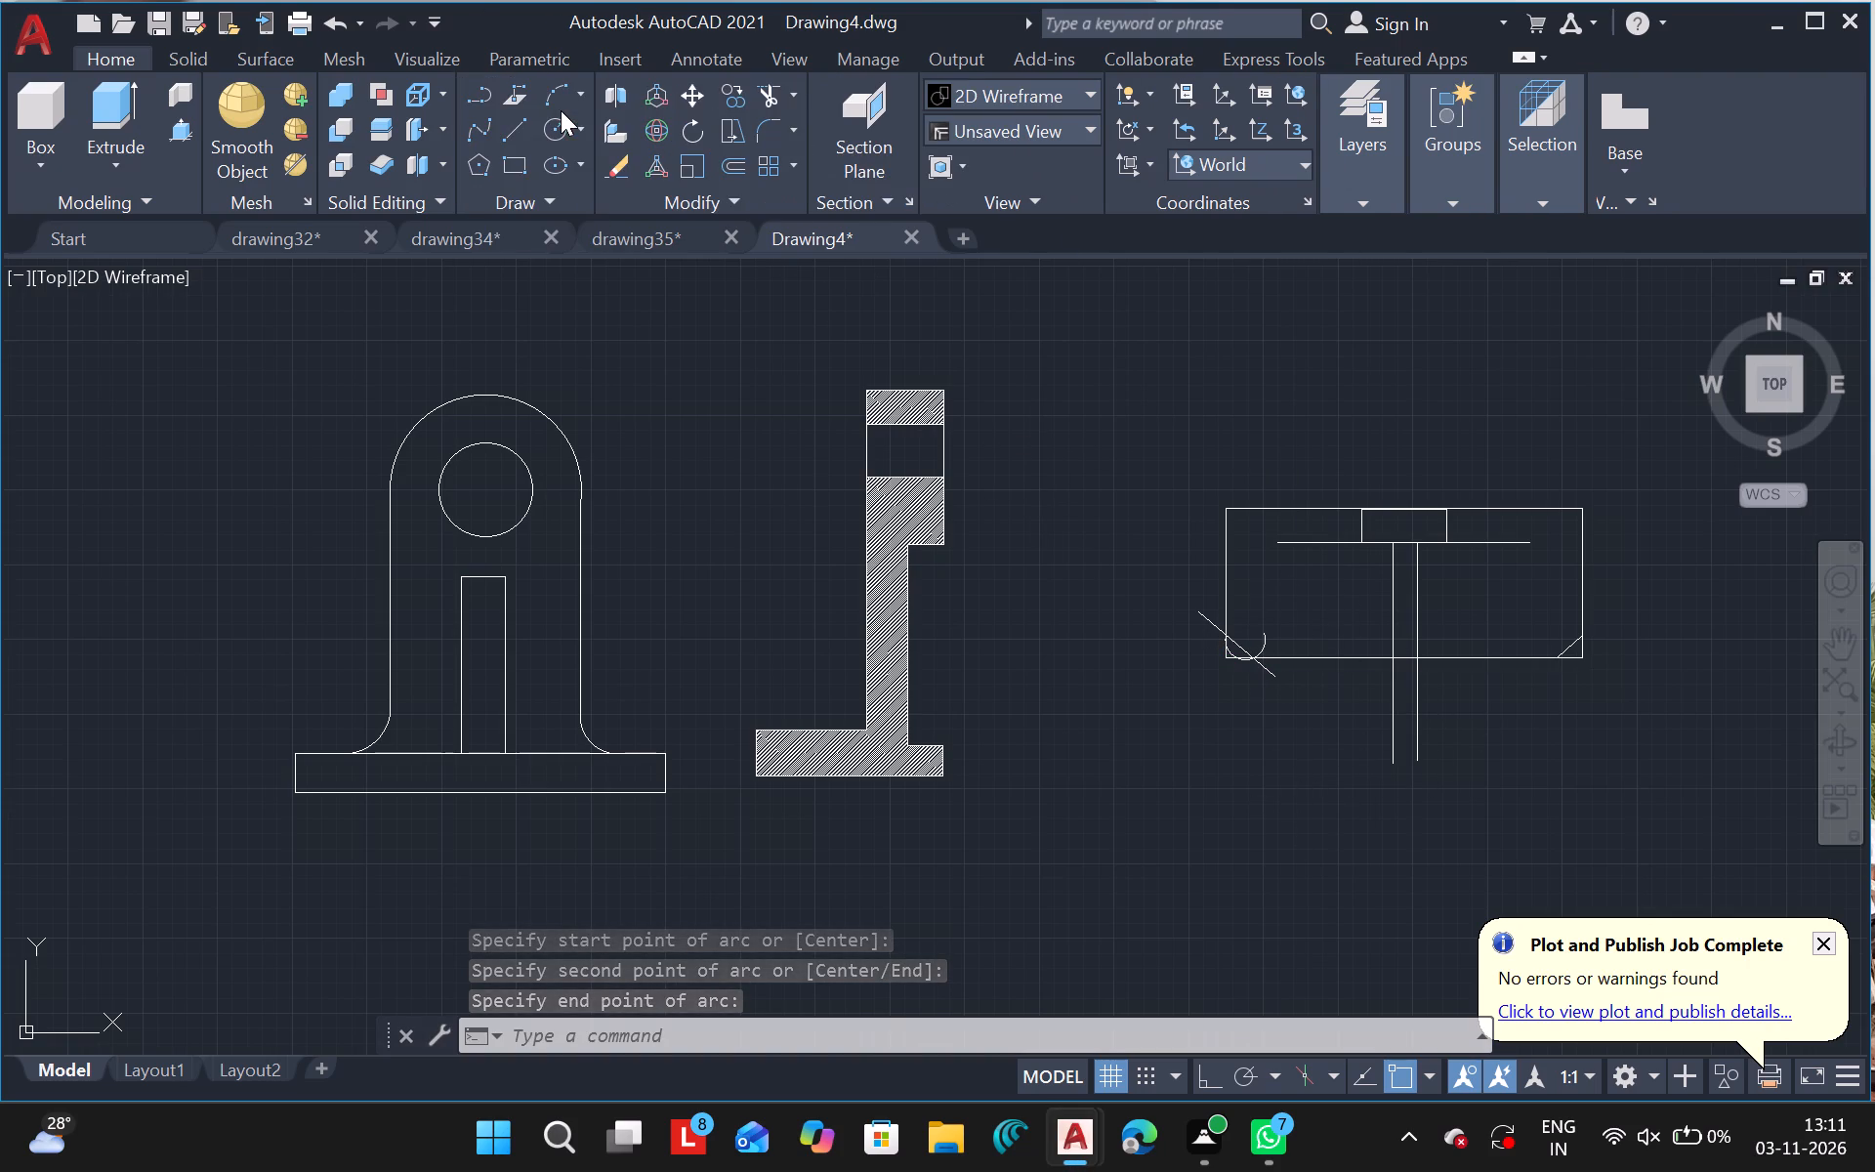
{"action": "left_click", "coordinate": [554, 100]}
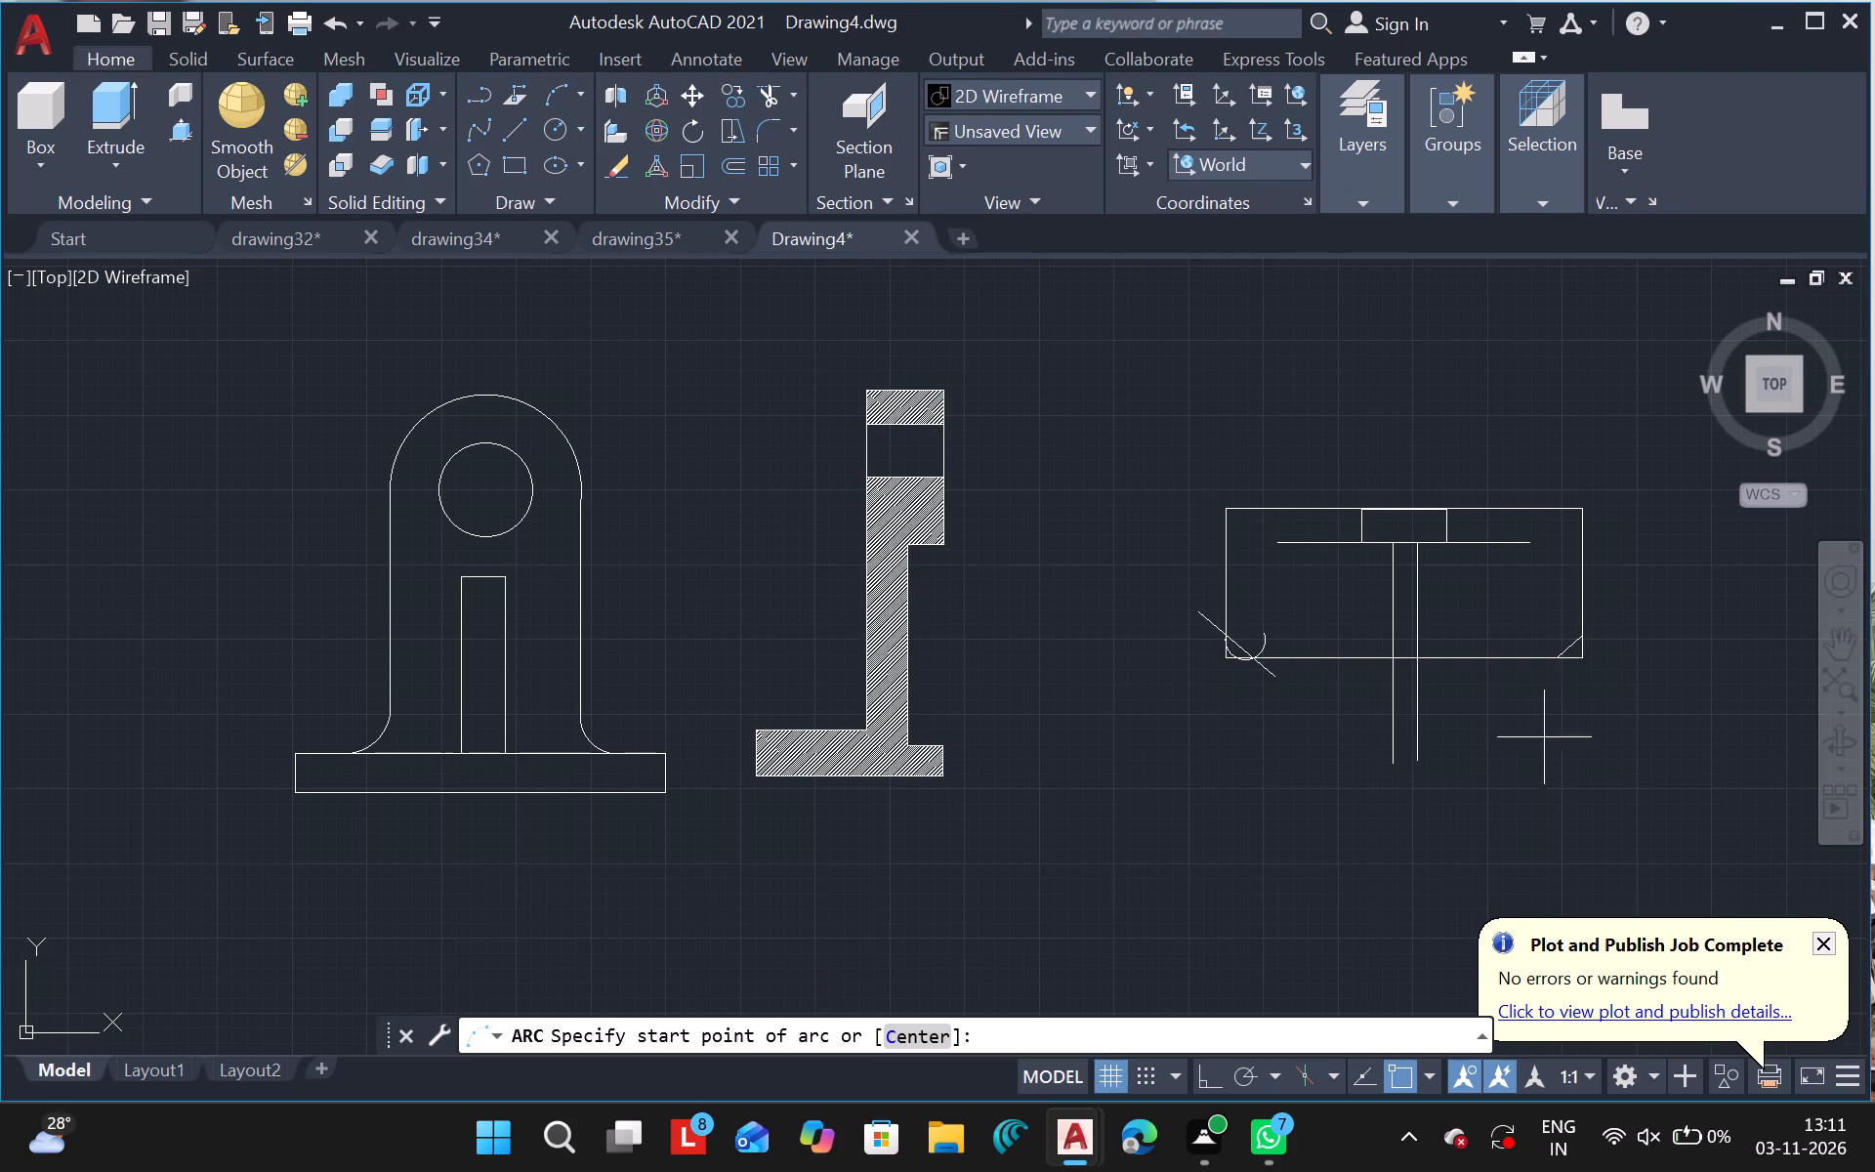
{"action": "left_click_drag", "start_coordinate": [1564, 661], "coordinate": [1577, 629]}
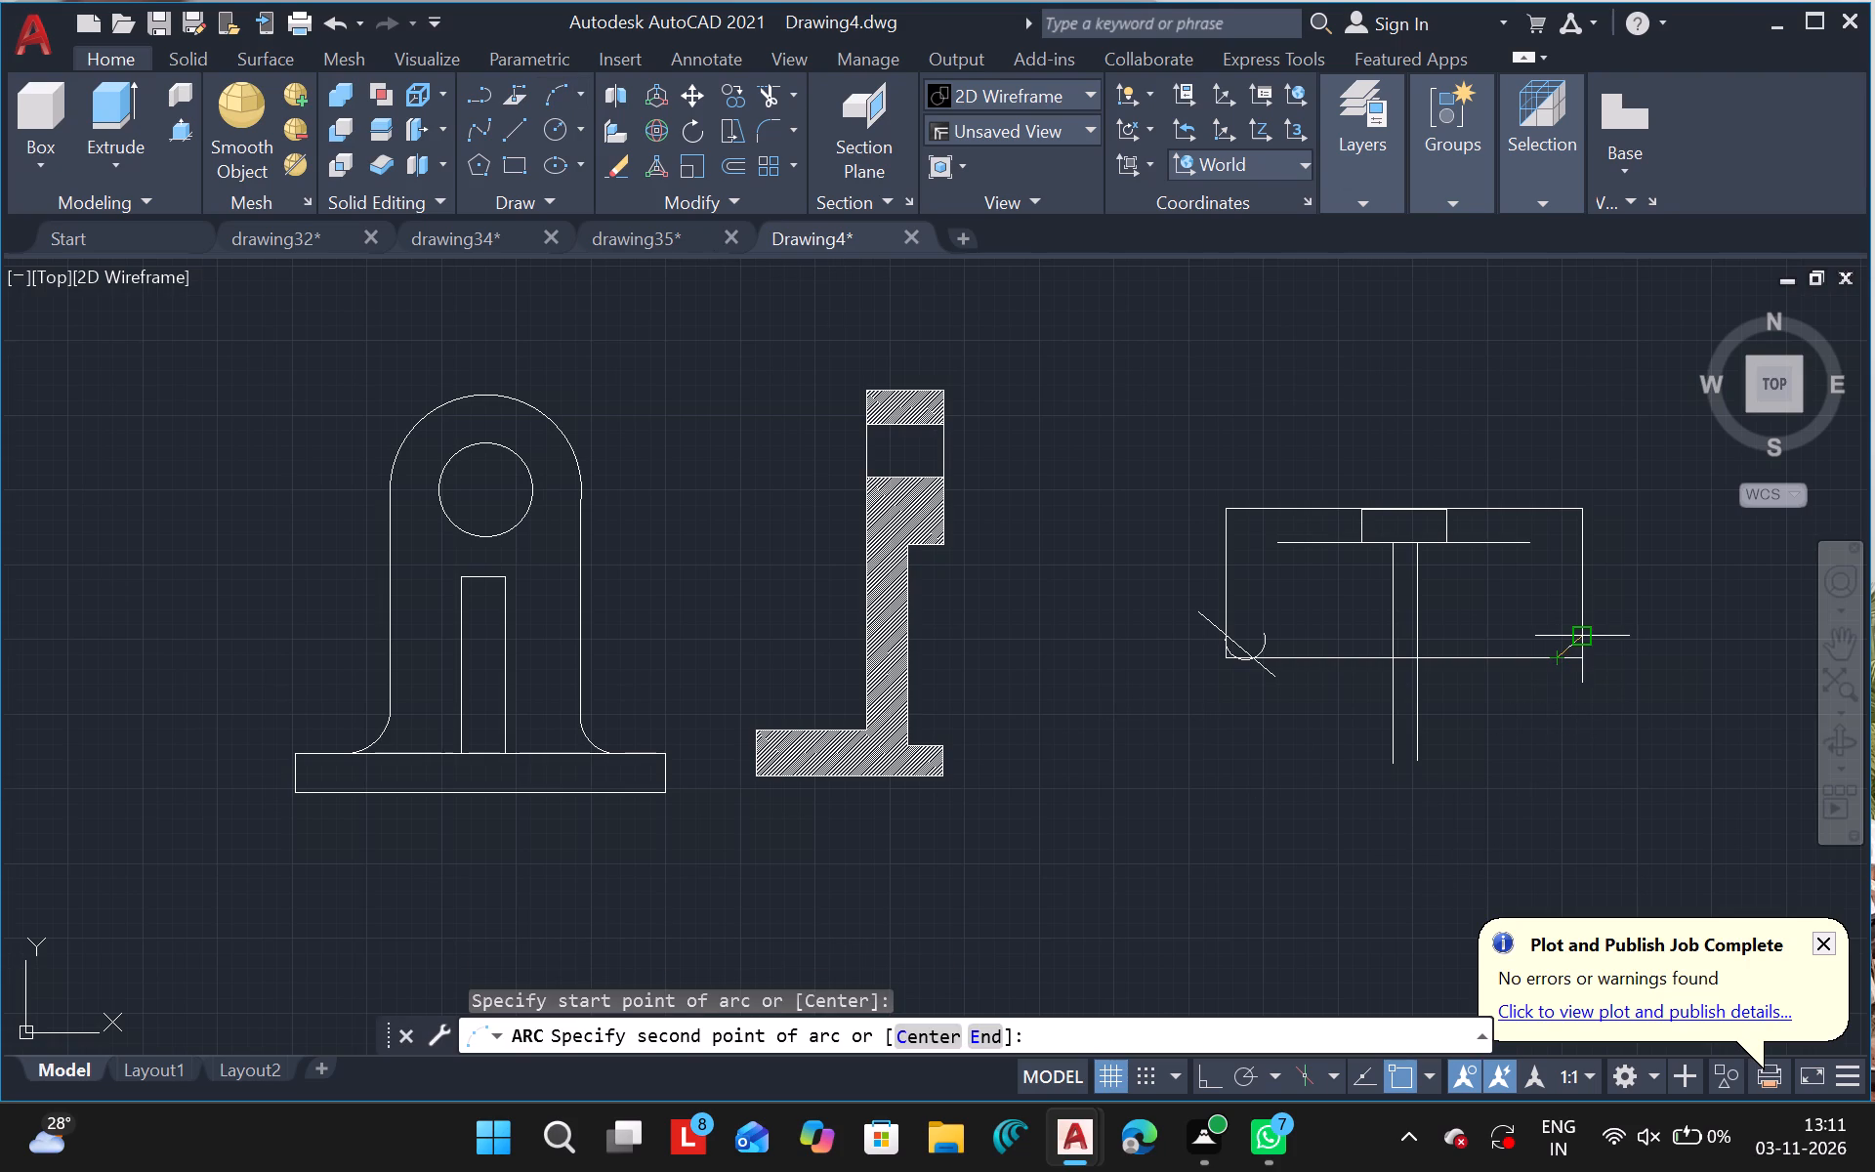
{"action": "left_click", "coordinate": [1577, 629]}
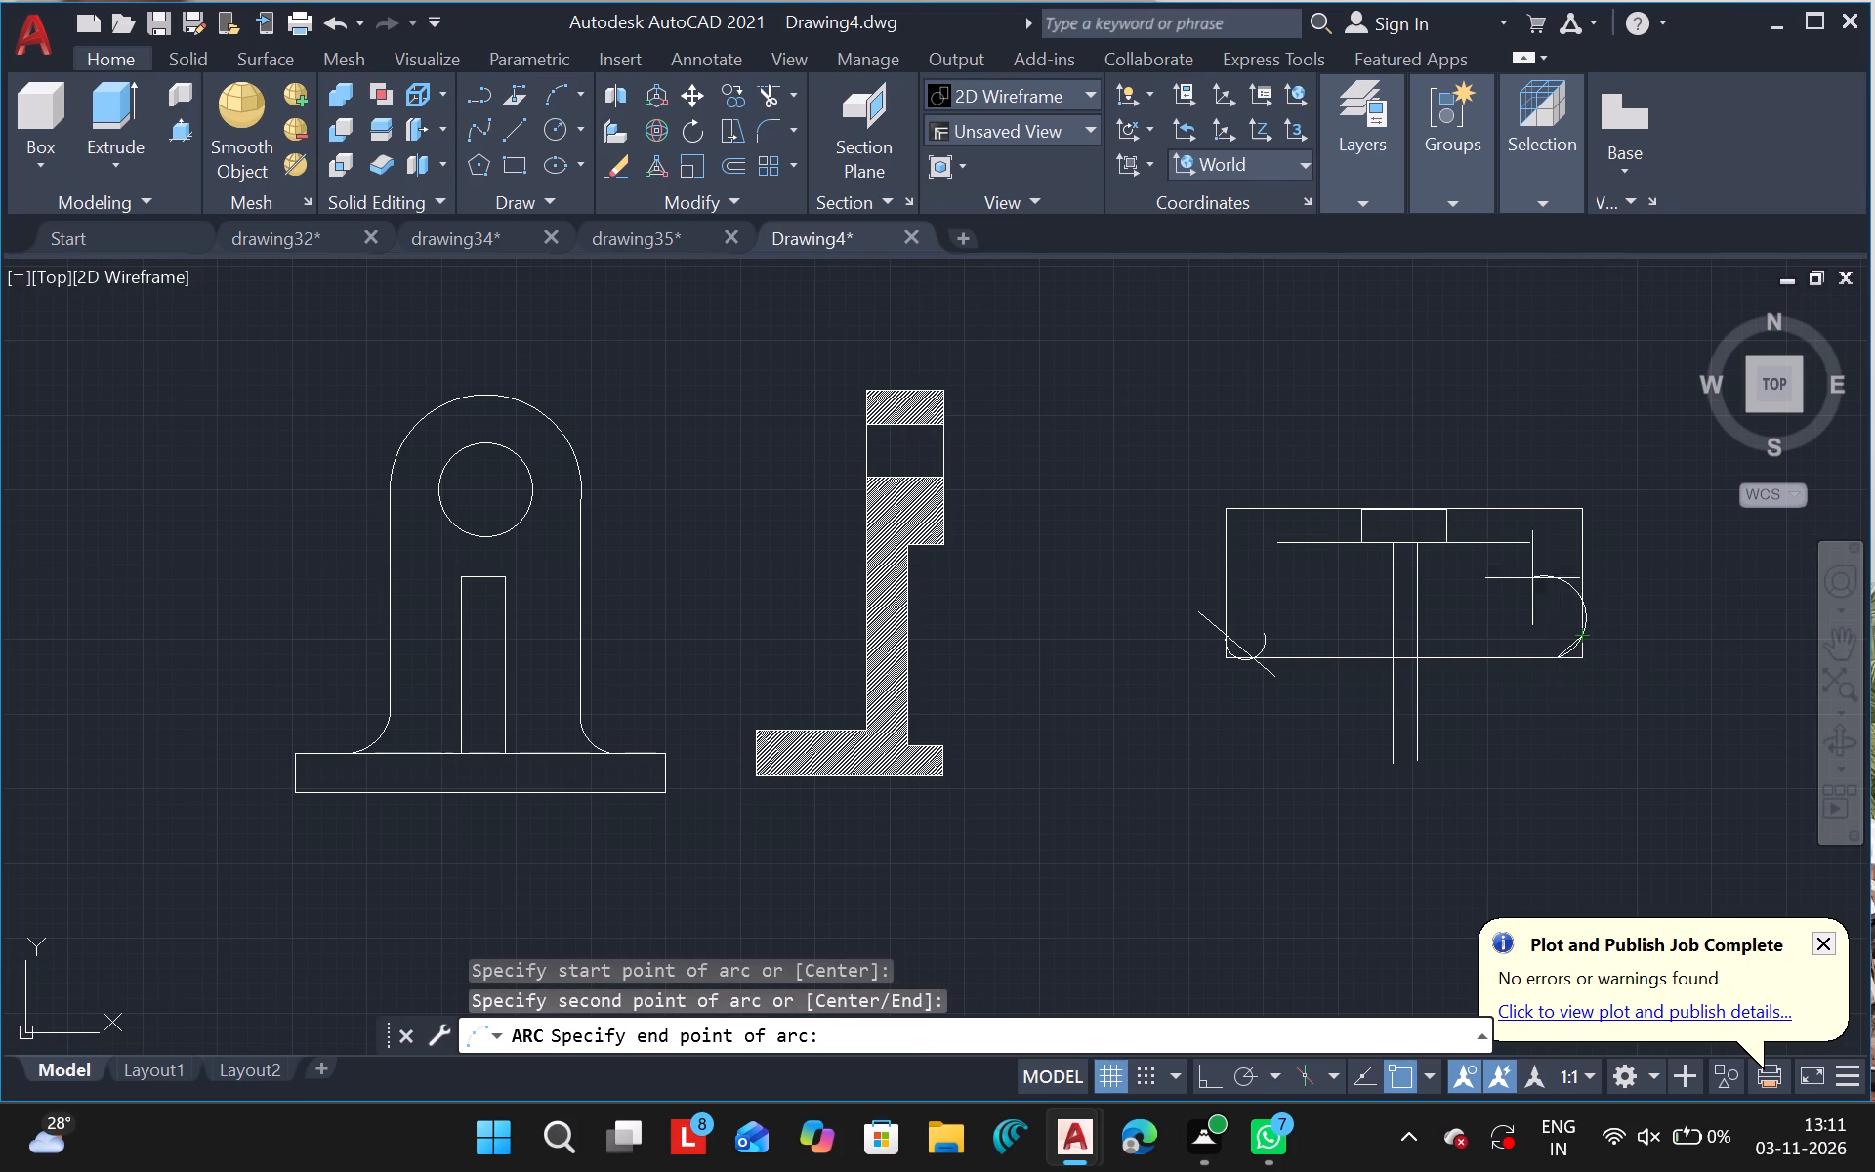
{"action": "left_click", "coordinate": [1555, 596]}
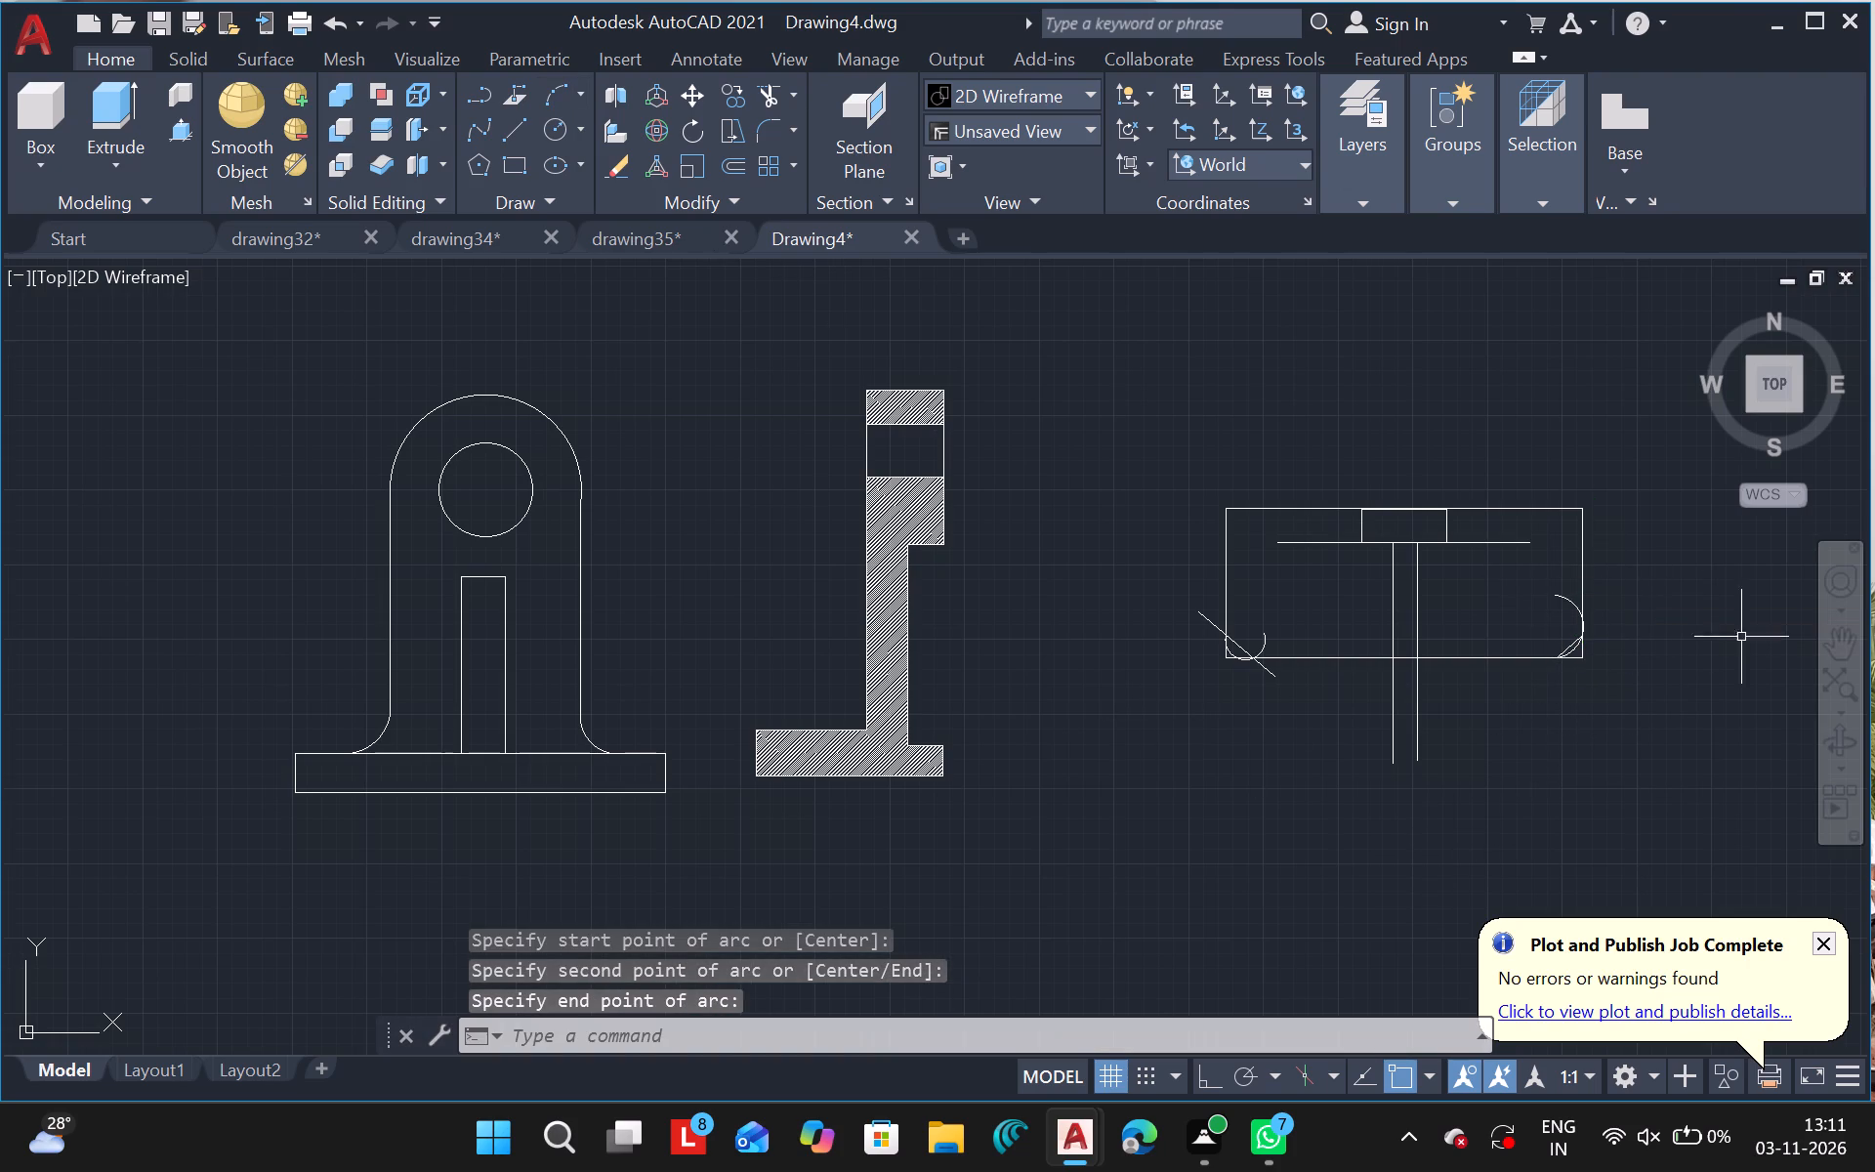
Trim away the lower-left diagonal line and the excess ends of both corner arcs inside the outline.
{"action": "type", "text": "tr"}
{"action": "left_click", "coordinate": [701, 767]}
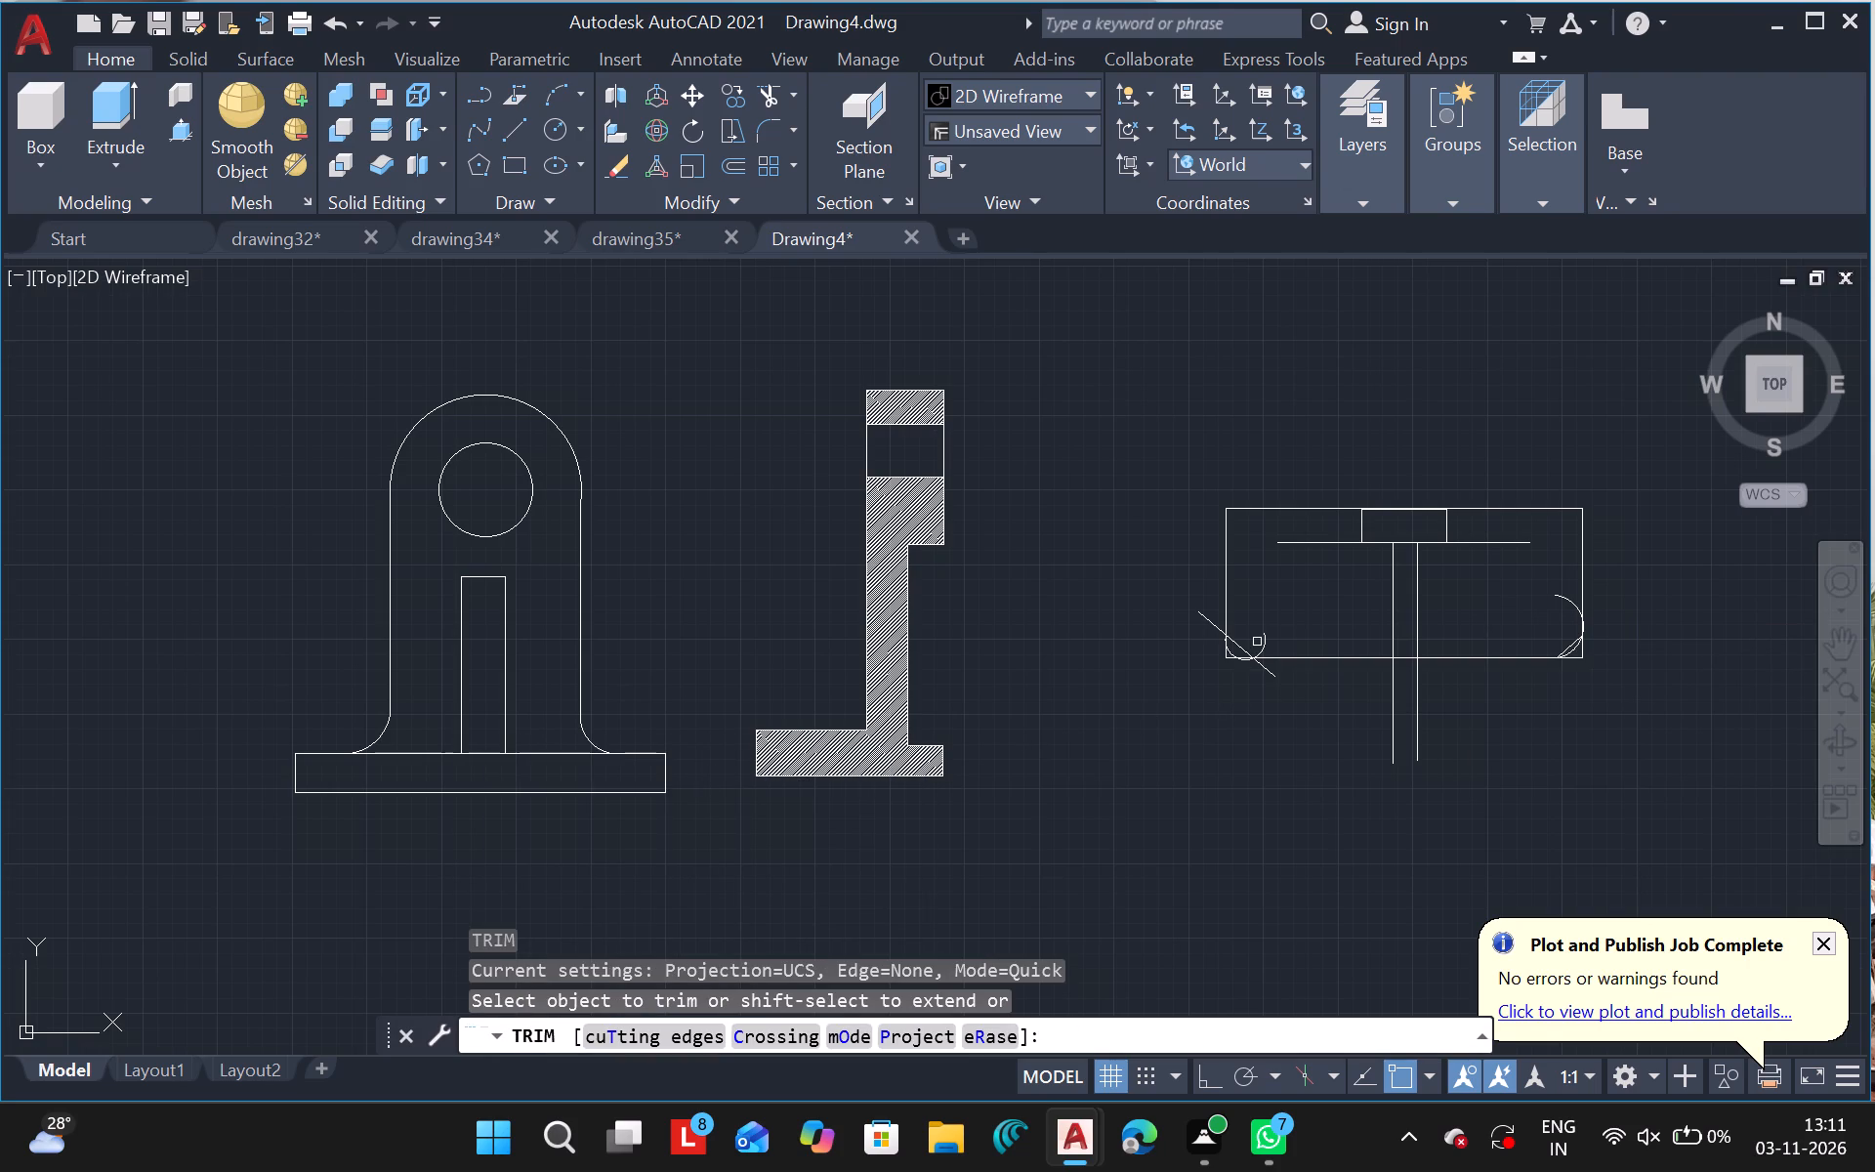
{"action": "left_click_drag", "start_coordinate": [1269, 649], "coordinate": [1257, 642]}
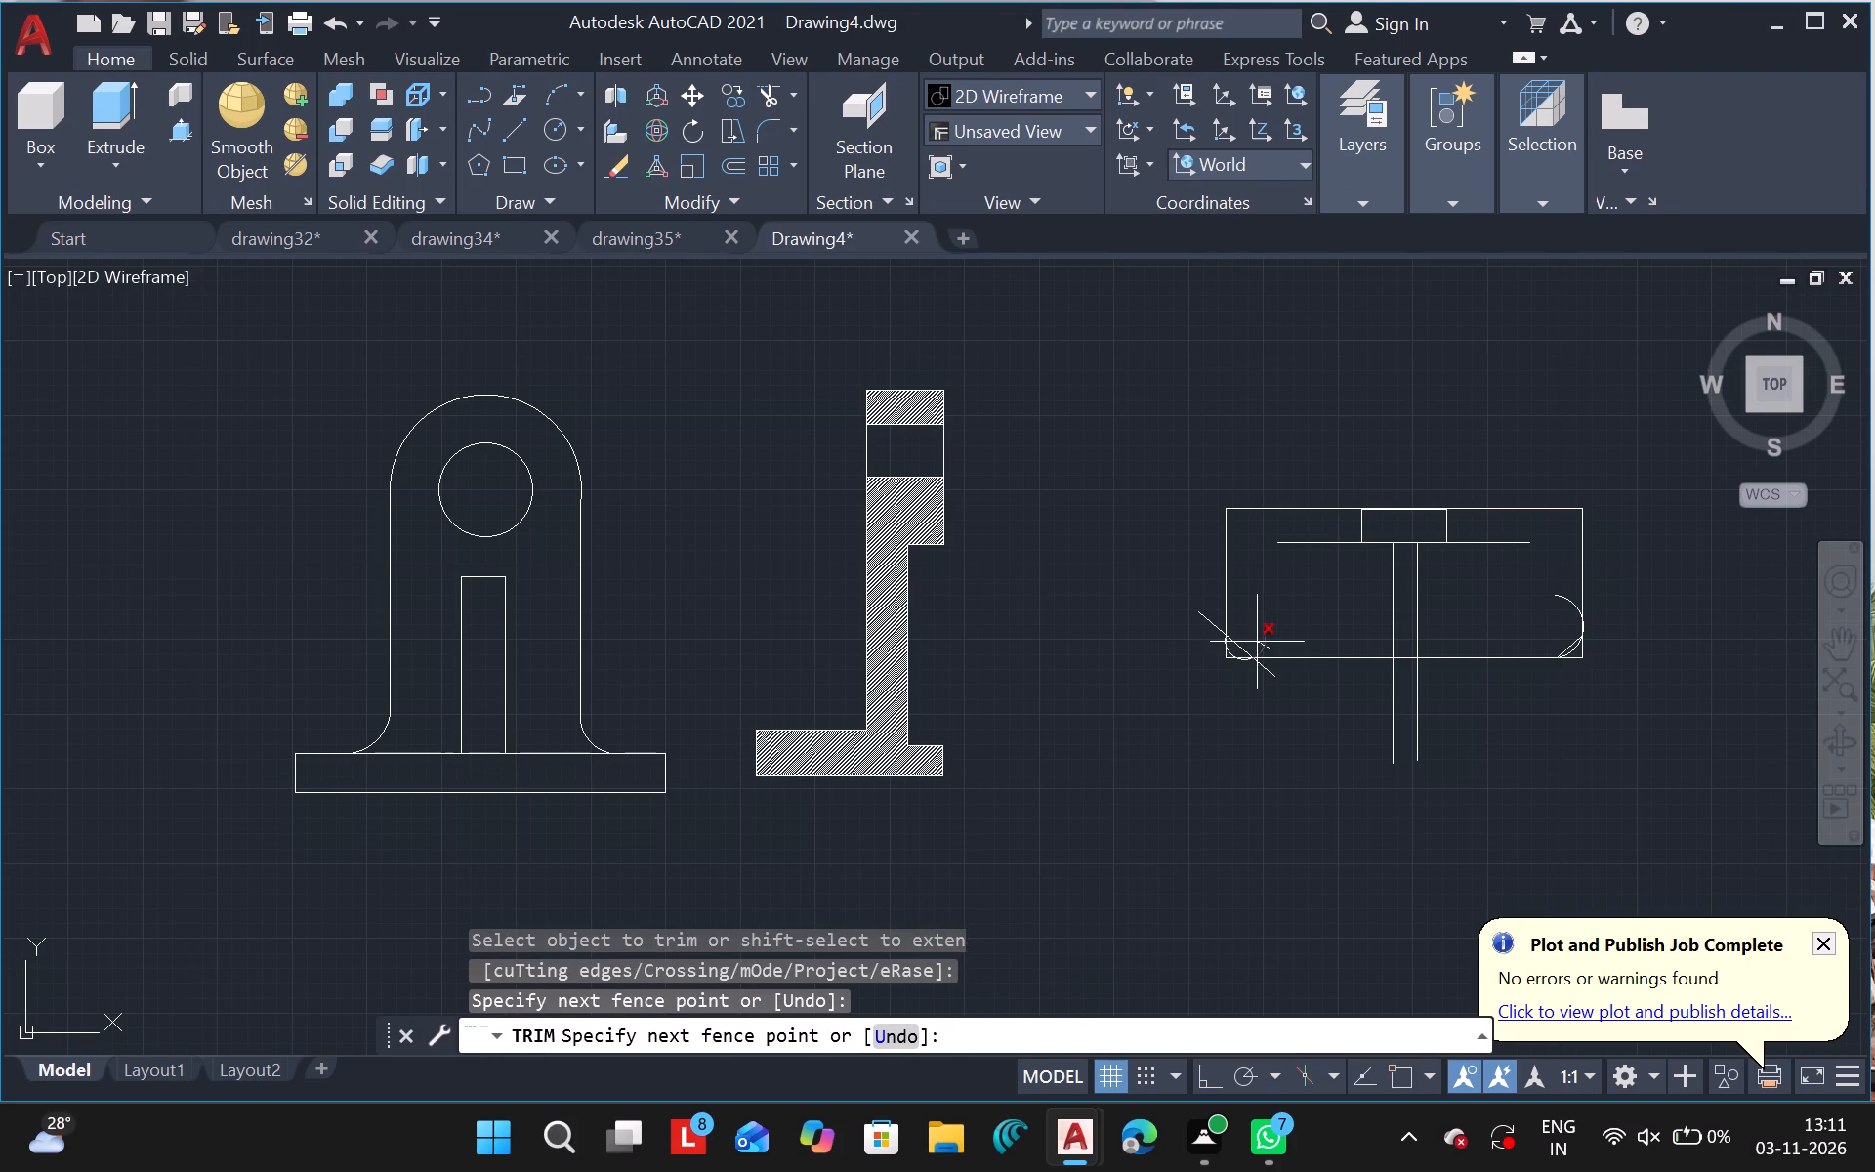
{"action": "left_click", "coordinate": [1257, 642]}
{"action": "left_click", "coordinate": [1236, 647]}
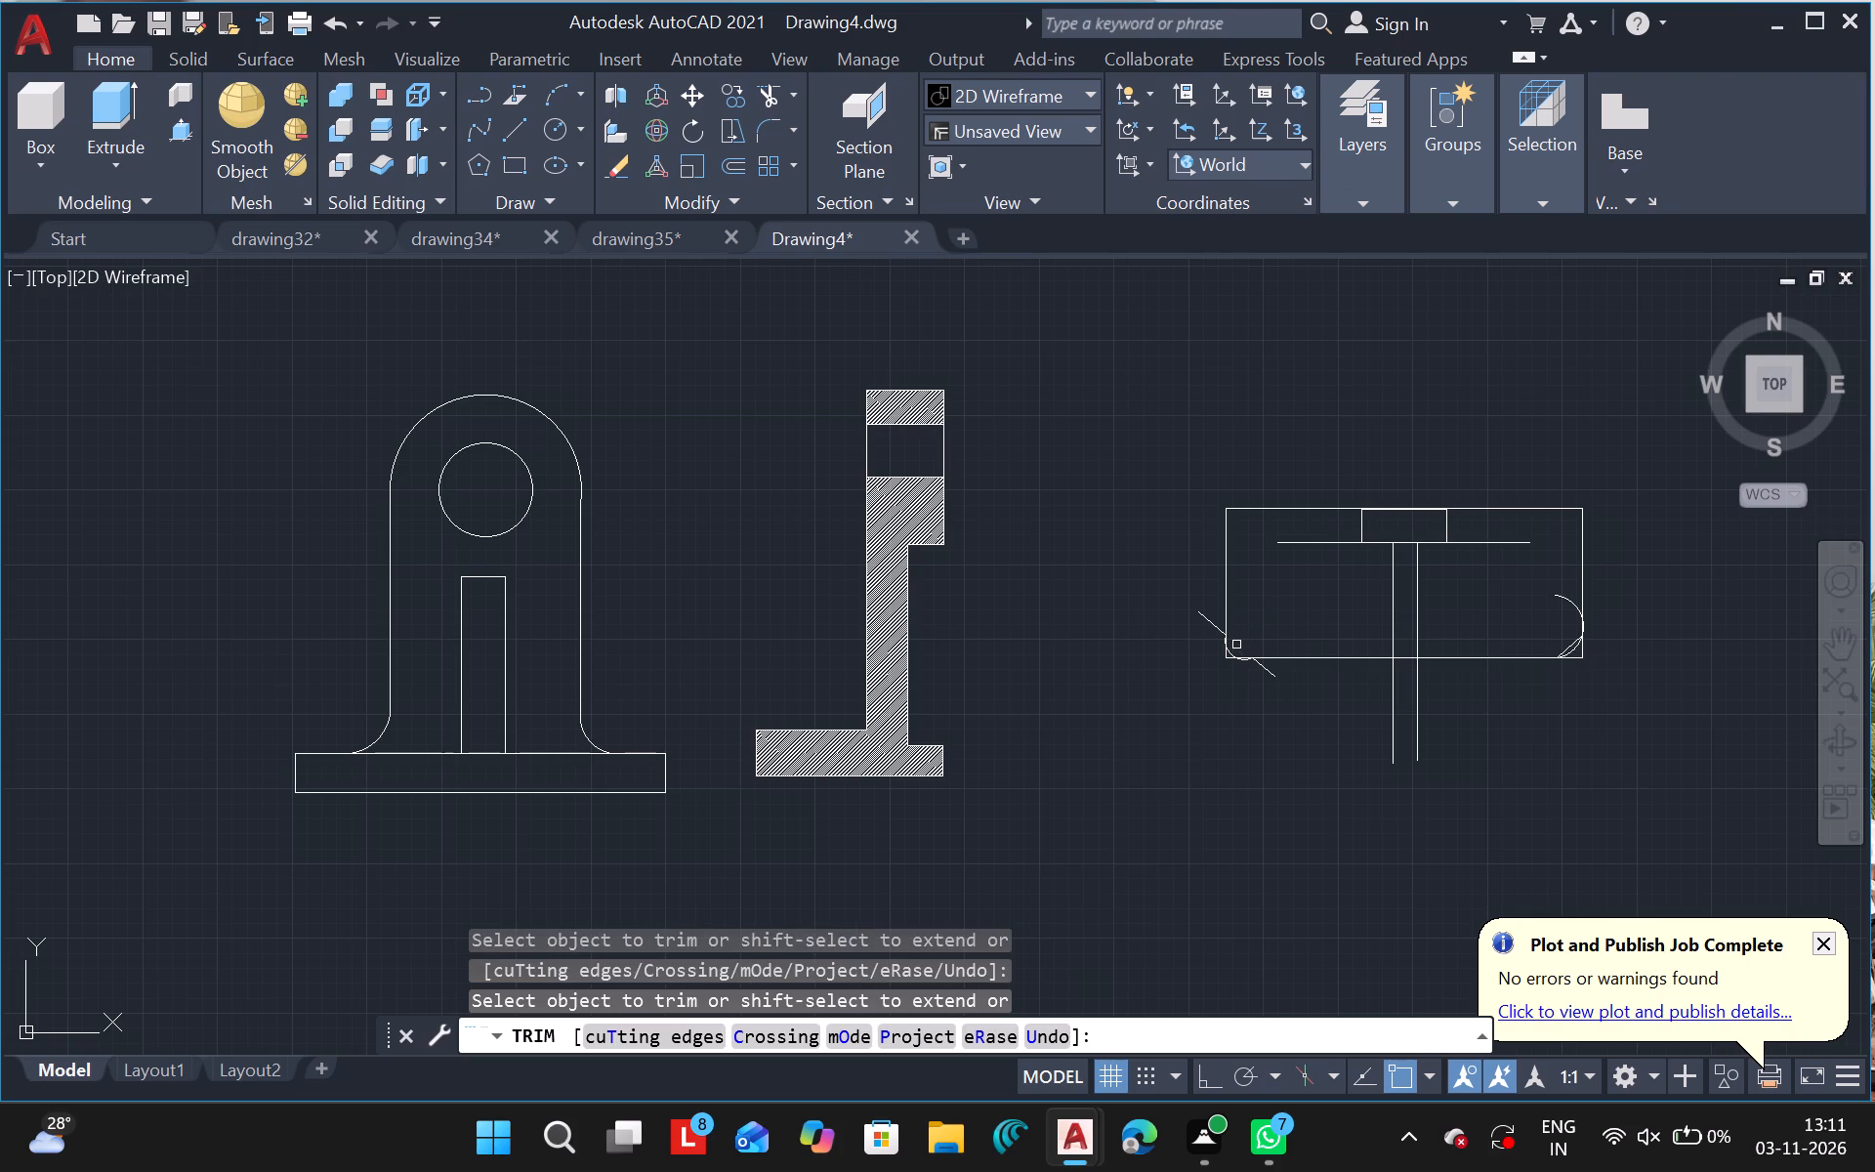
{"action": "left_click_drag", "start_coordinate": [1212, 623], "coordinate": [1226, 665]}
{"action": "left_click_drag", "start_coordinate": [1226, 665], "coordinate": [1227, 660]}
{"action": "left_click_drag", "start_coordinate": [1227, 660], "coordinate": [1270, 668]}
{"action": "left_click_drag", "start_coordinate": [1270, 668], "coordinate": [1553, 607]}
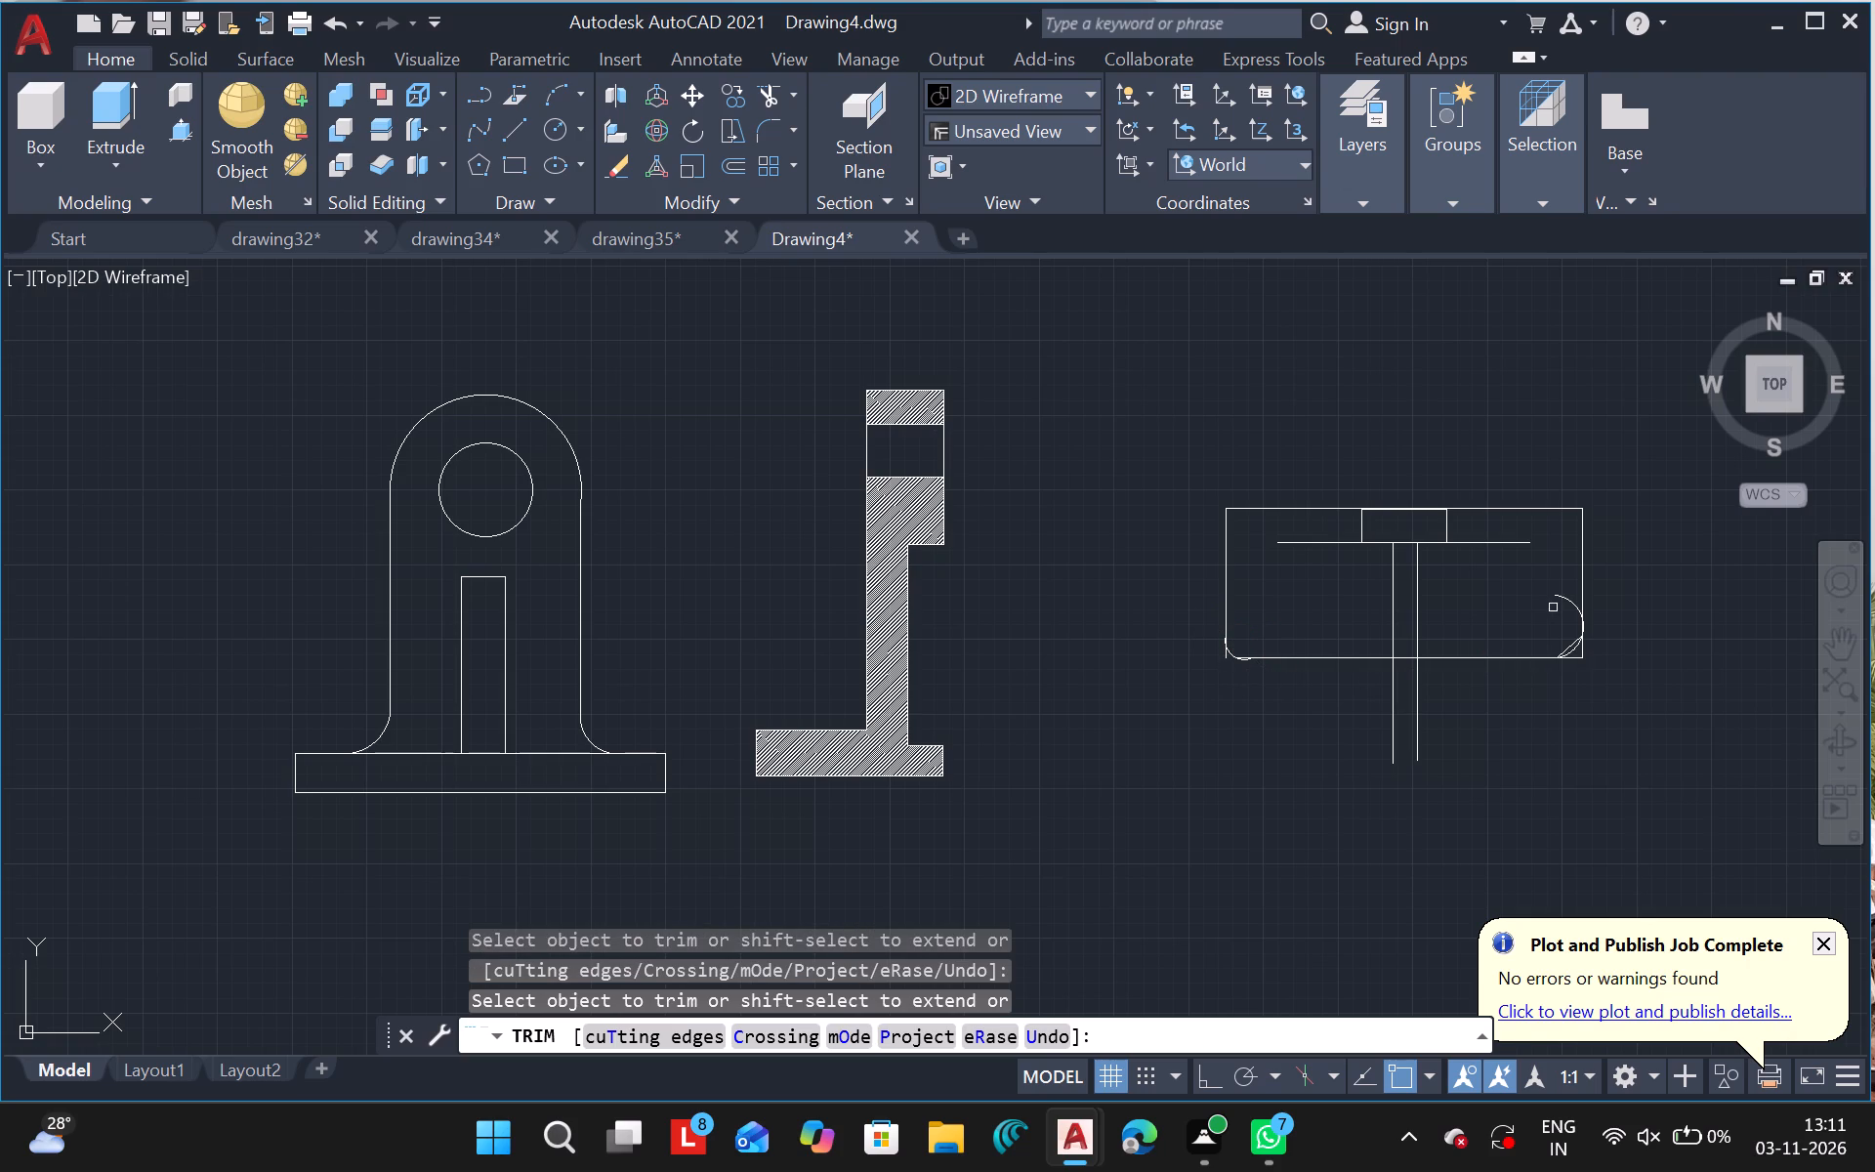
{"action": "left_click_drag", "start_coordinate": [1553, 607], "coordinate": [1566, 596]}
{"action": "left_click", "coordinate": [1566, 596]}
Trim the leftover square corner and the arc's excess bottom end at the outline's lower-left corner.
{"action": "scroll", "coordinate": [1343, 572], "scroll_direction": "up", "scroll_amount": 5, "text": "ctrl"}
{"action": "scroll", "coordinate": [1343, 572], "scroll_direction": "down", "scroll_amount": 4, "text": "ctrl"}
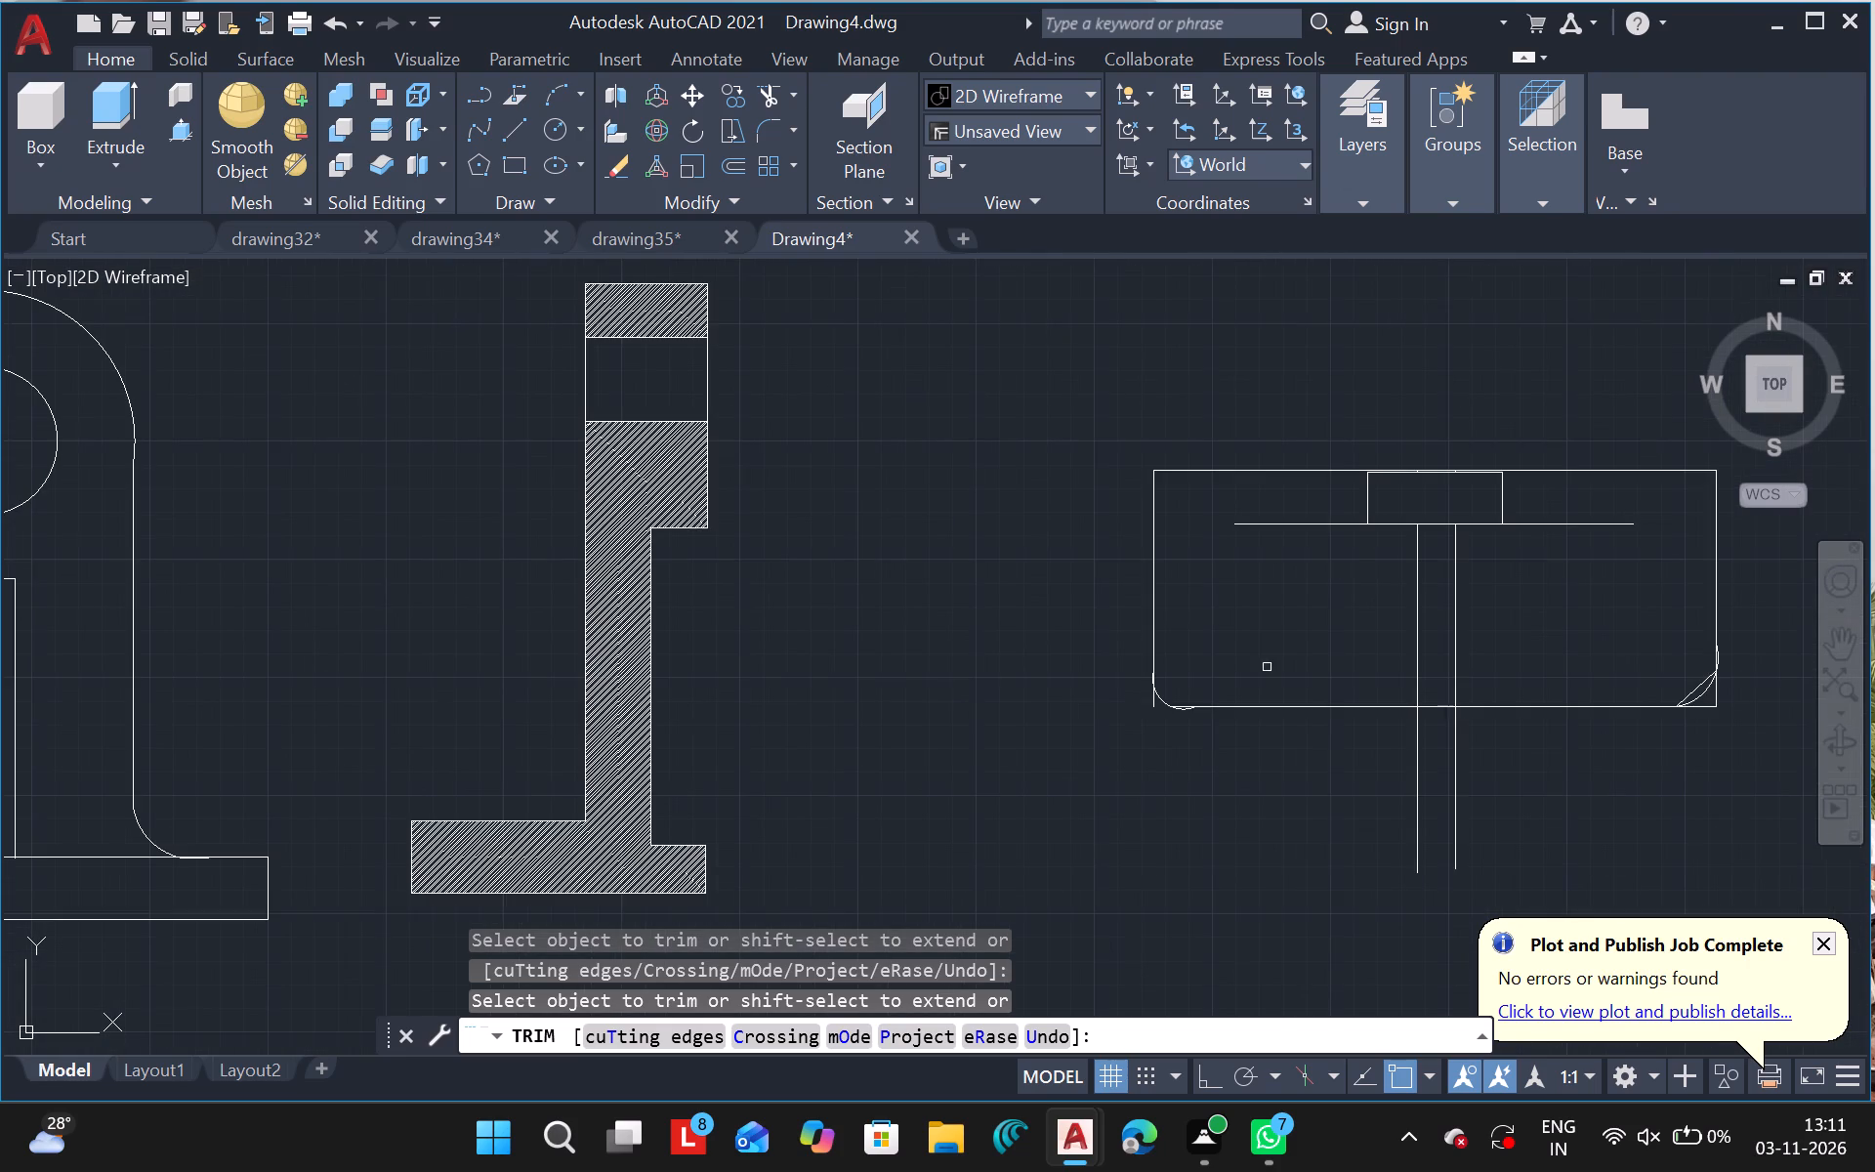
{"action": "left_click_drag", "start_coordinate": [1153, 710], "coordinate": [1191, 723]}
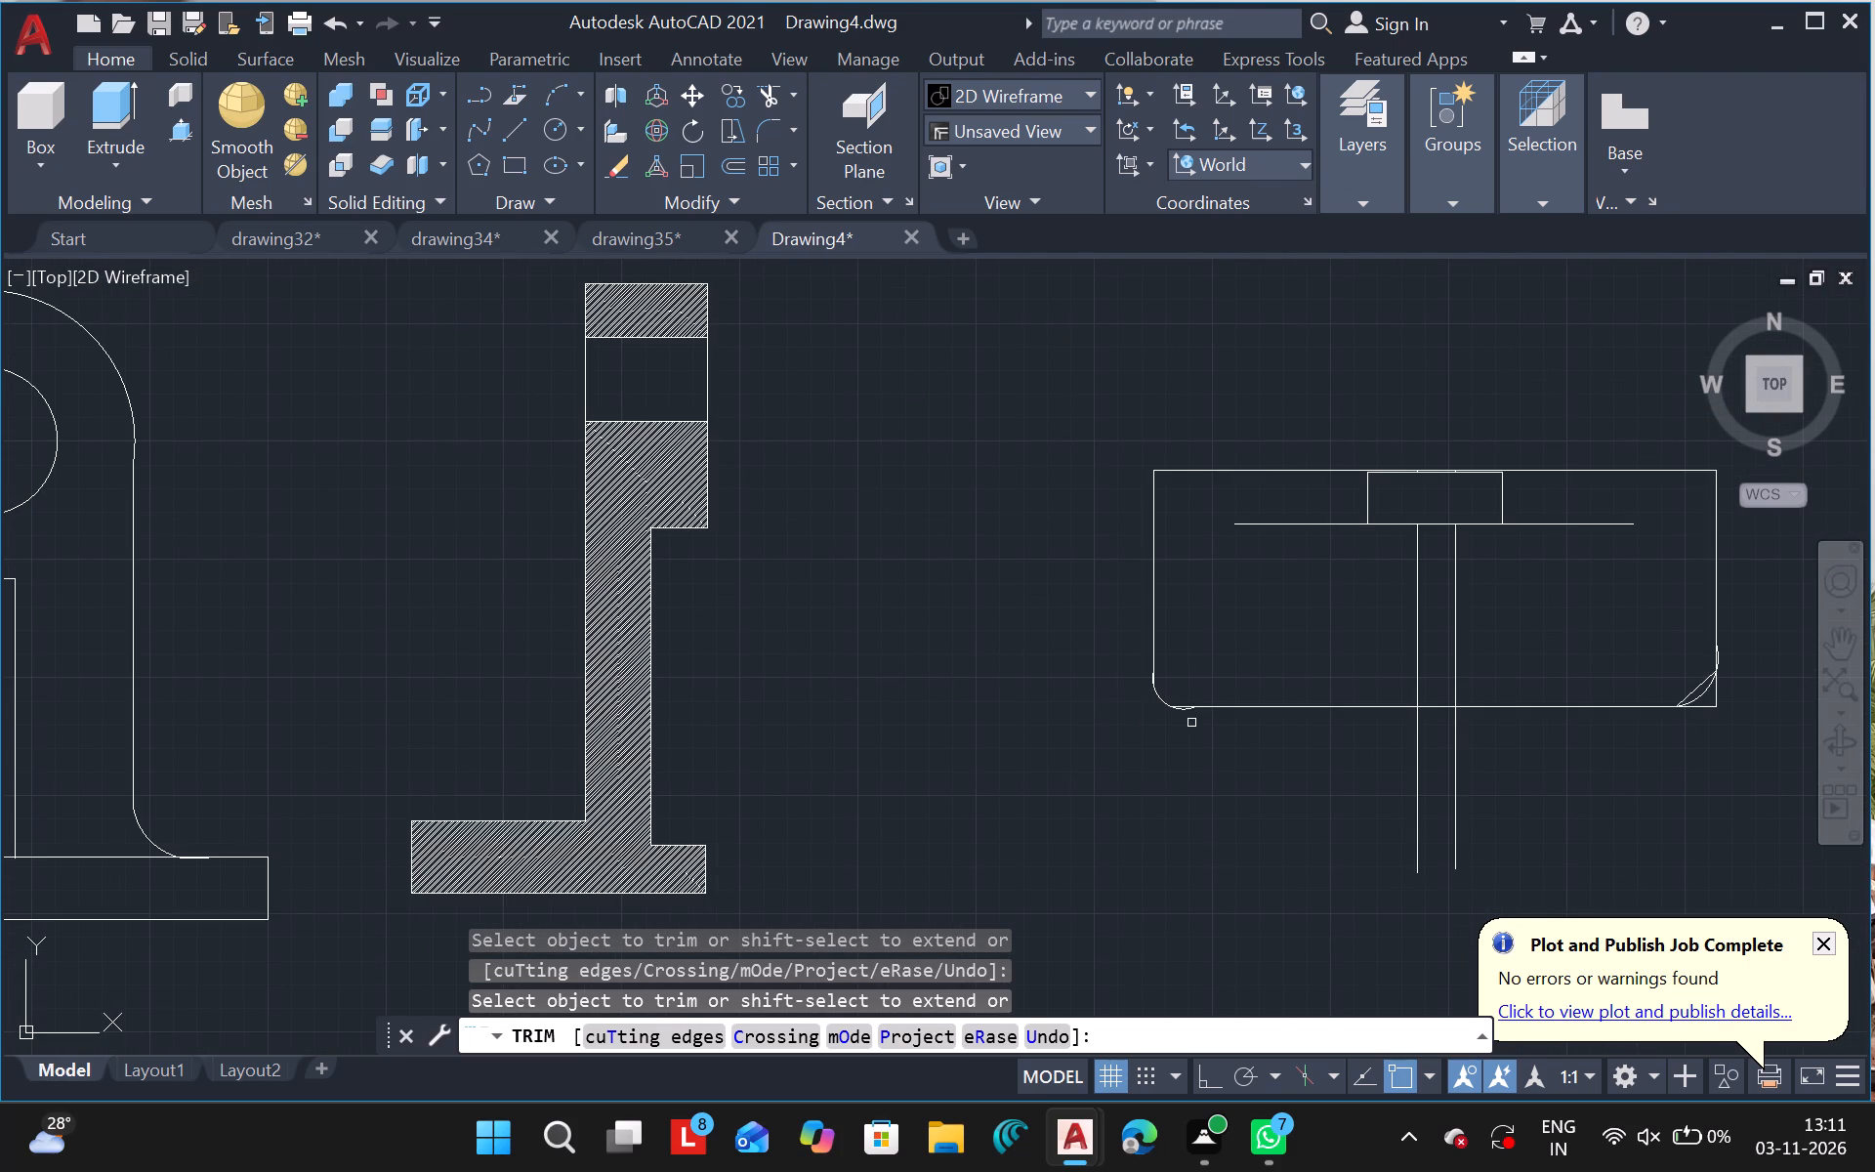
{"action": "left_click_drag", "start_coordinate": [1191, 723], "coordinate": [1184, 710]}
{"action": "left_click", "coordinate": [1184, 710]}
Remove the lower-right diagonal and arc overhang, and trim the square corner's edges back to the arc.
{"action": "left_click_drag", "start_coordinate": [1695, 688], "coordinate": [1729, 659]}
{"action": "left_click_drag", "start_coordinate": [1729, 659], "coordinate": [1719, 661]}
{"action": "left_click_drag", "start_coordinate": [1719, 661], "coordinate": [1717, 710]}
{"action": "left_click_drag", "start_coordinate": [1717, 710], "coordinate": [1716, 709]}
{"action": "left_click_drag", "start_coordinate": [1716, 709], "coordinate": [1714, 700]}
{"action": "left_click_drag", "start_coordinate": [1714, 700], "coordinate": [1553, 802]}
Trim the leftover stub where the lower-left arc meets the side edge and end trimming.
{"action": "left_click_drag", "start_coordinate": [1553, 802], "coordinate": [1212, 779]}
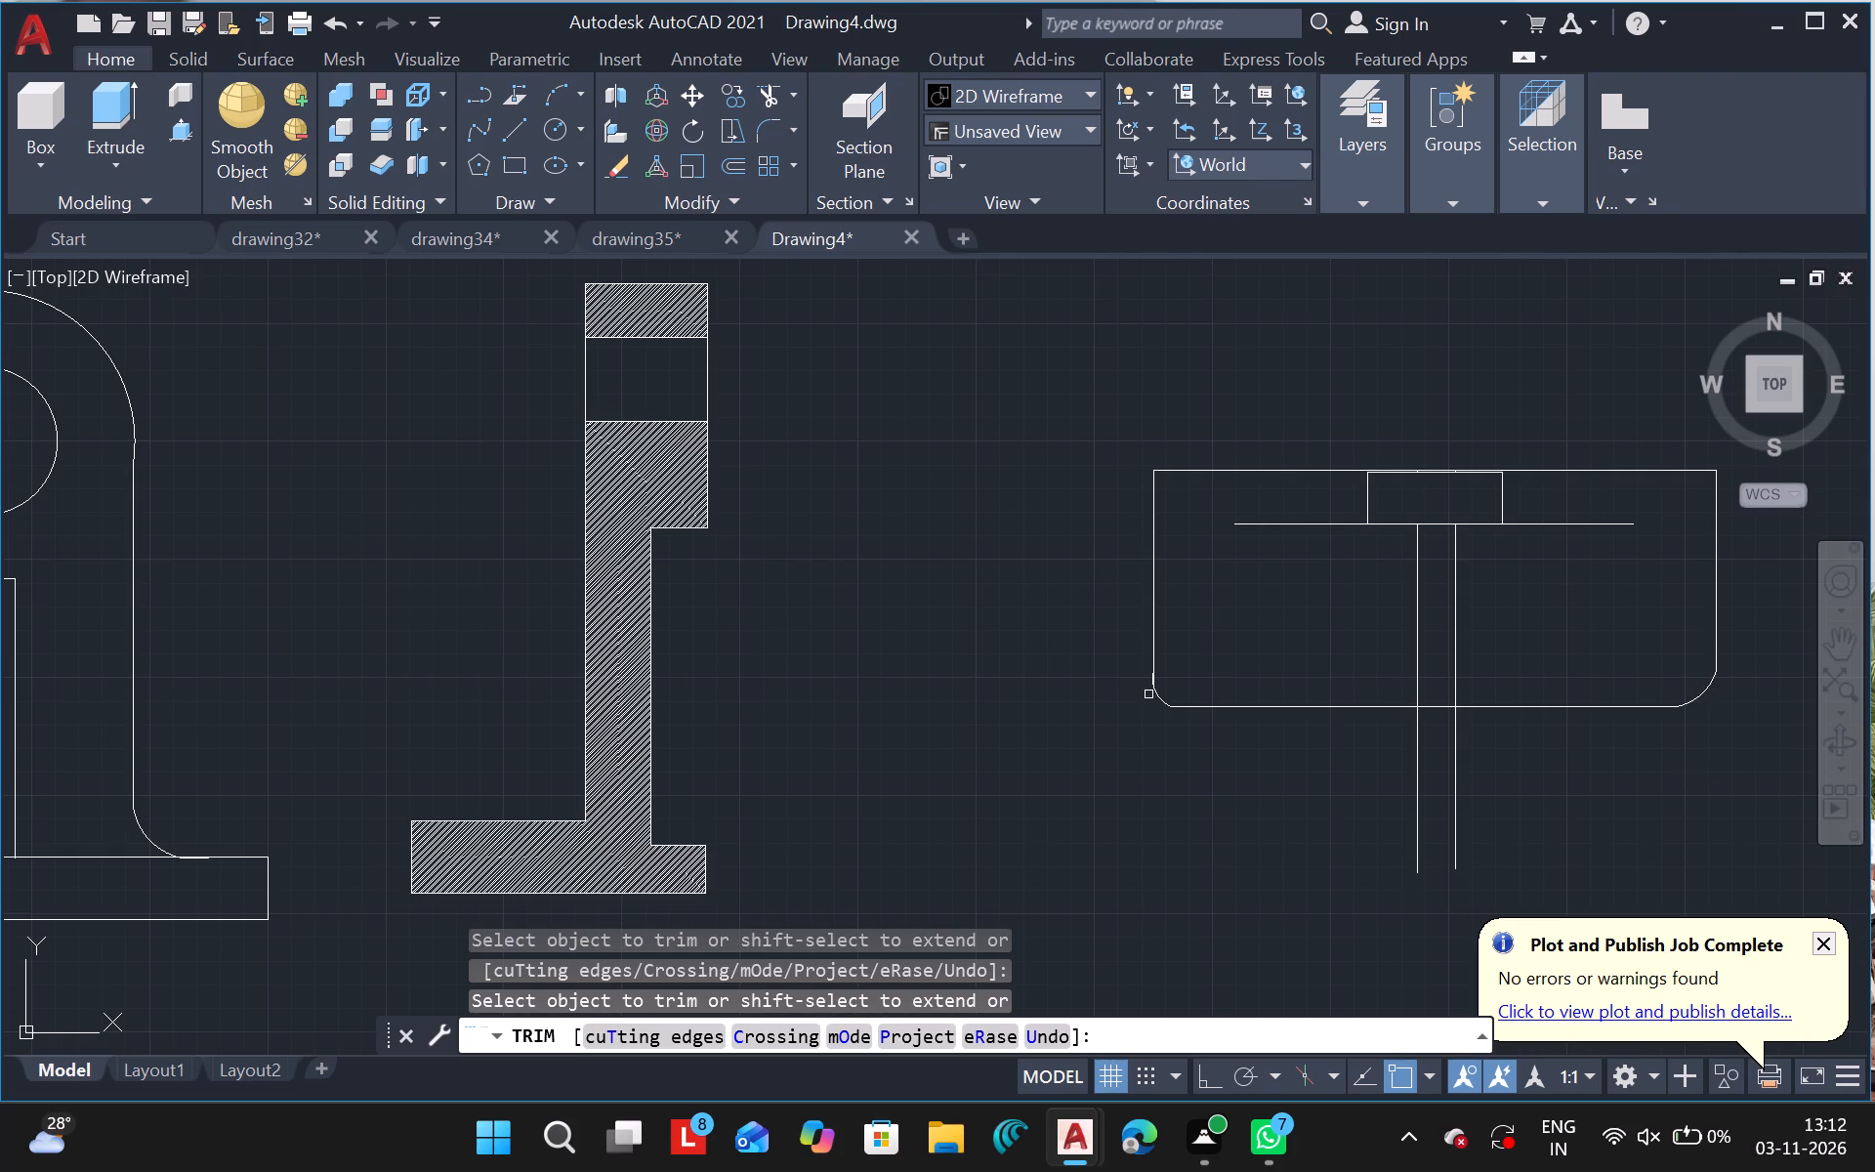
{"action": "left_click", "coordinate": [1151, 681]}
{"action": "left_click_drag", "start_coordinate": [1158, 706], "coordinate": [1229, 757]}
{"action": "left_click", "coordinate": [1229, 757]}
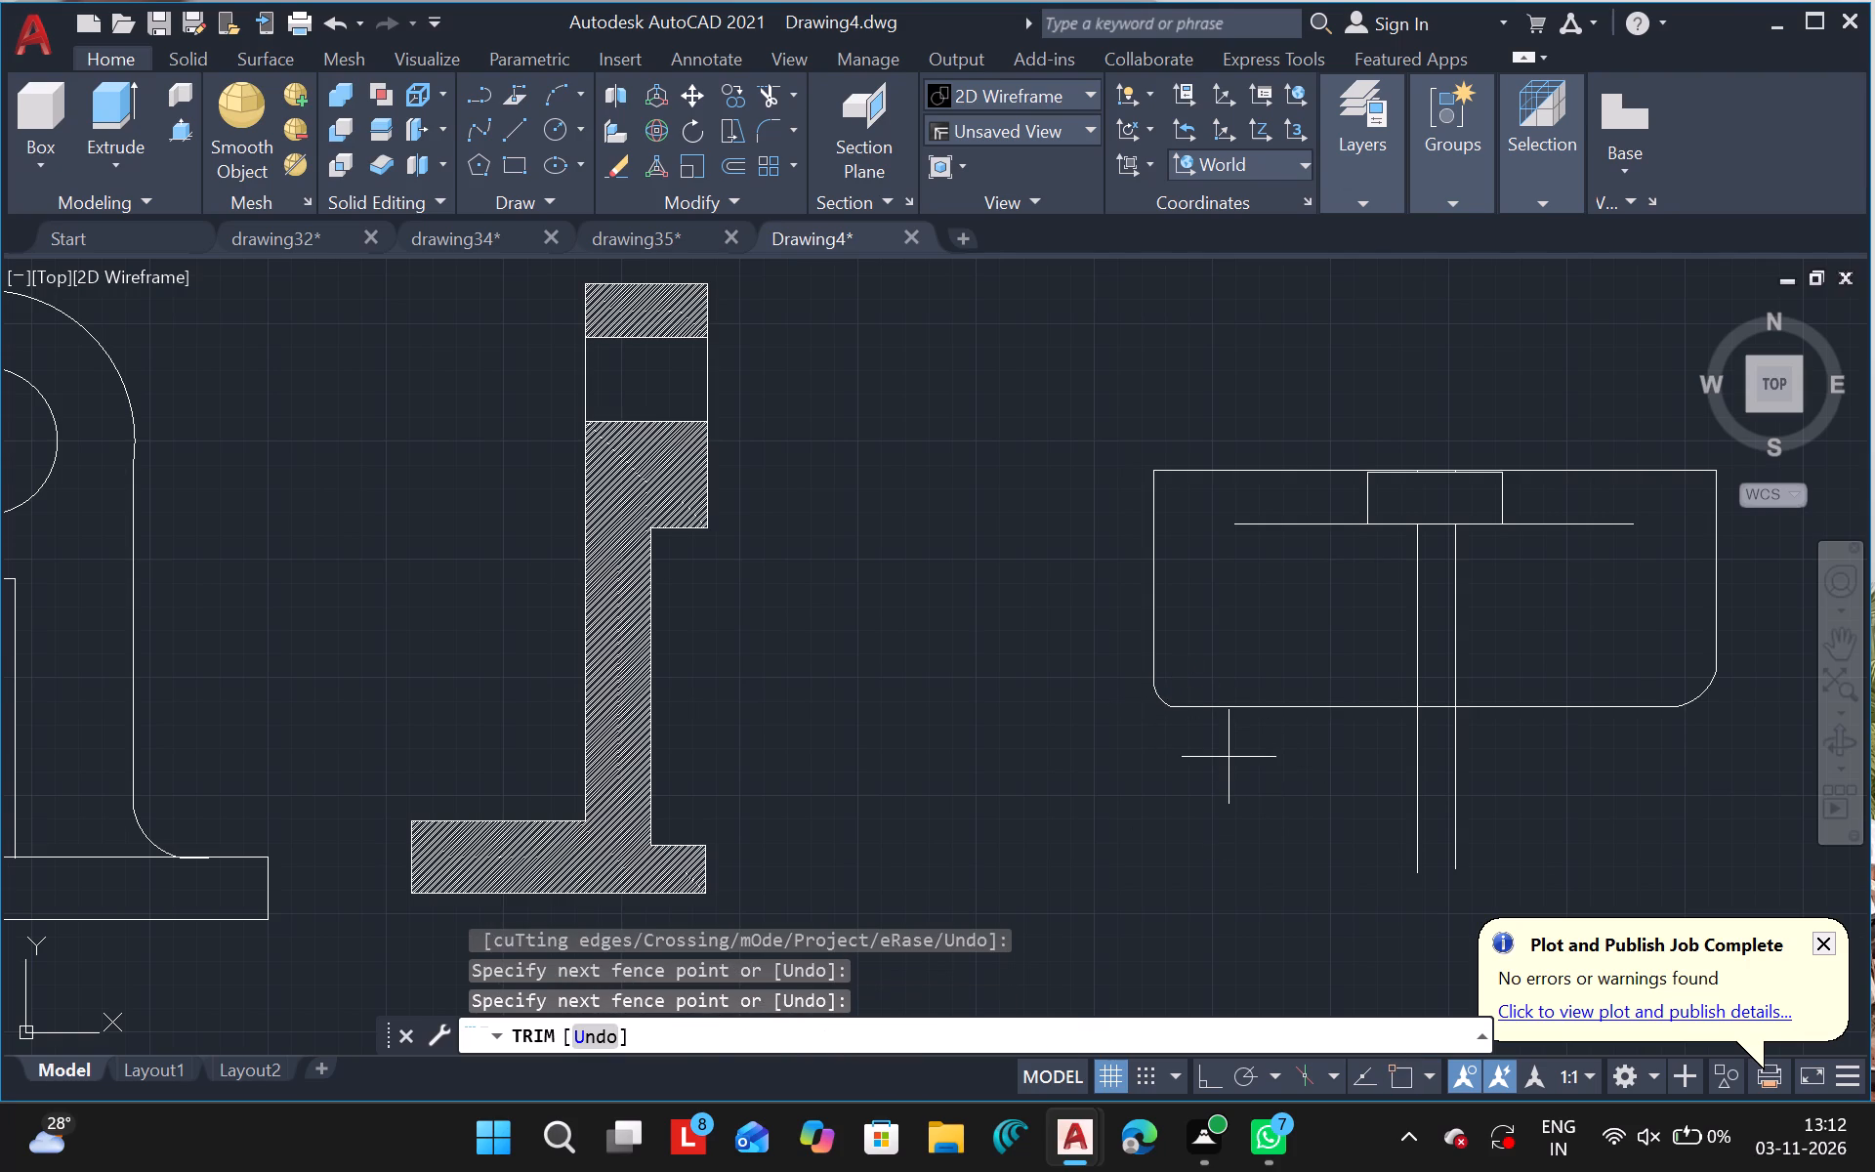
{"action": "key", "text": "Escape"}
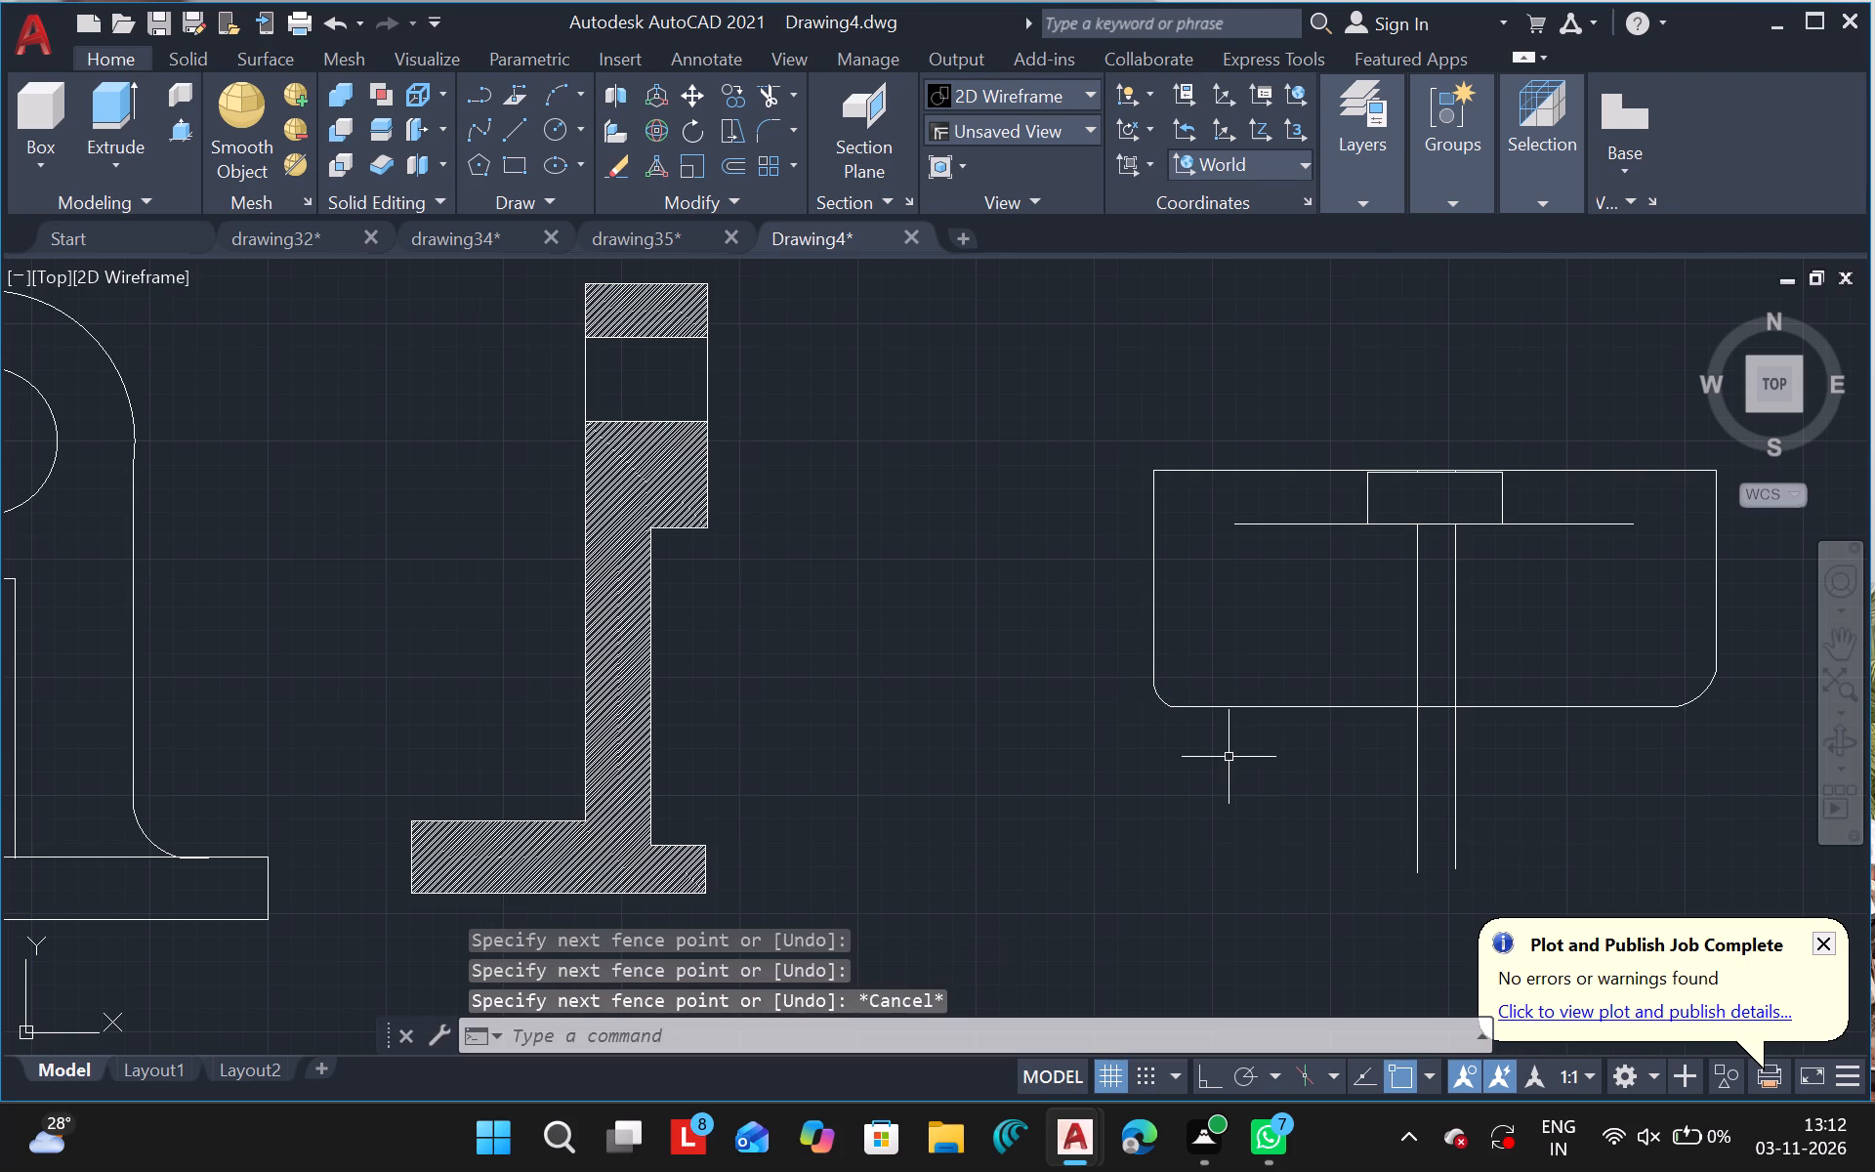
Draw two connected lines at the lower-left corner, one horizontal across the side edge and one vertical across the bottom edge.
{"action": "left_click", "coordinate": [512, 143]}
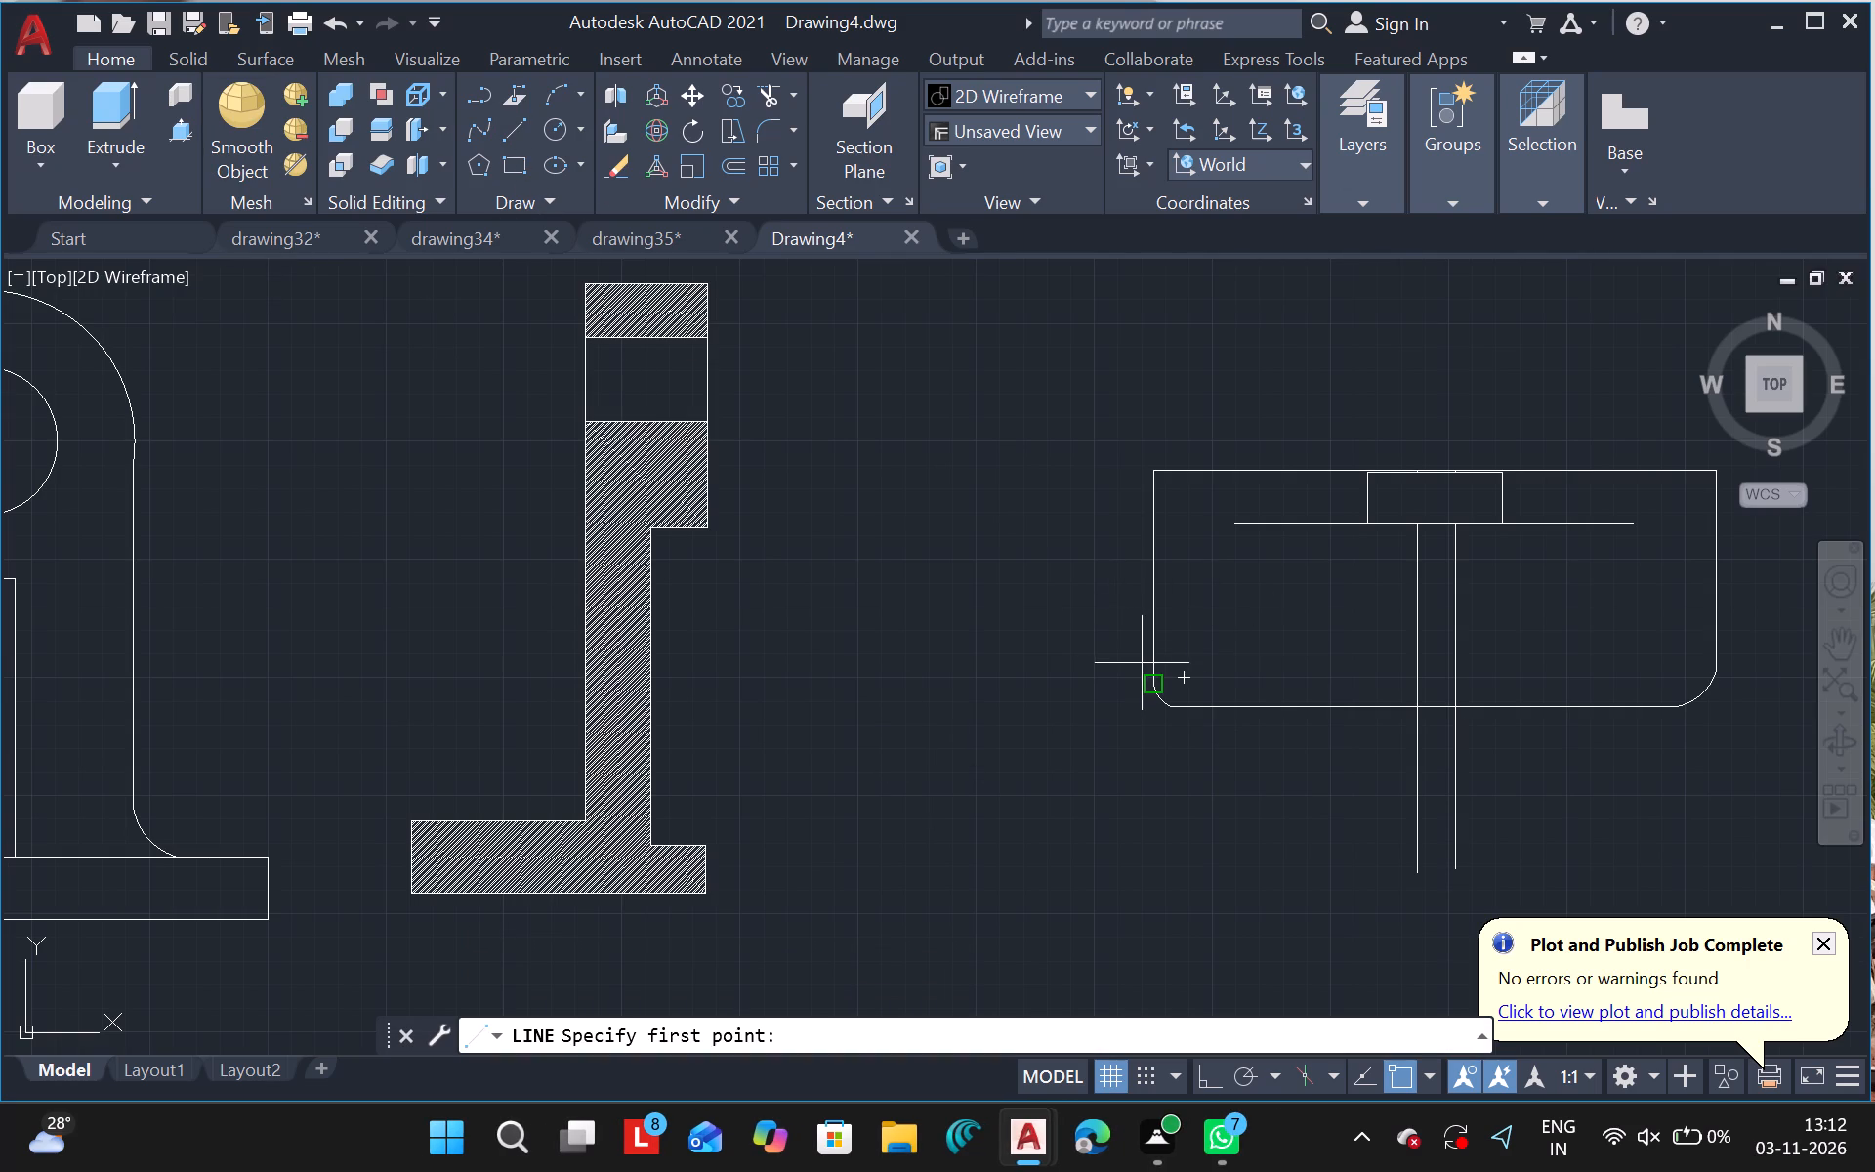
{"action": "left_click_drag", "start_coordinate": [1124, 661], "coordinate": [1211, 672]}
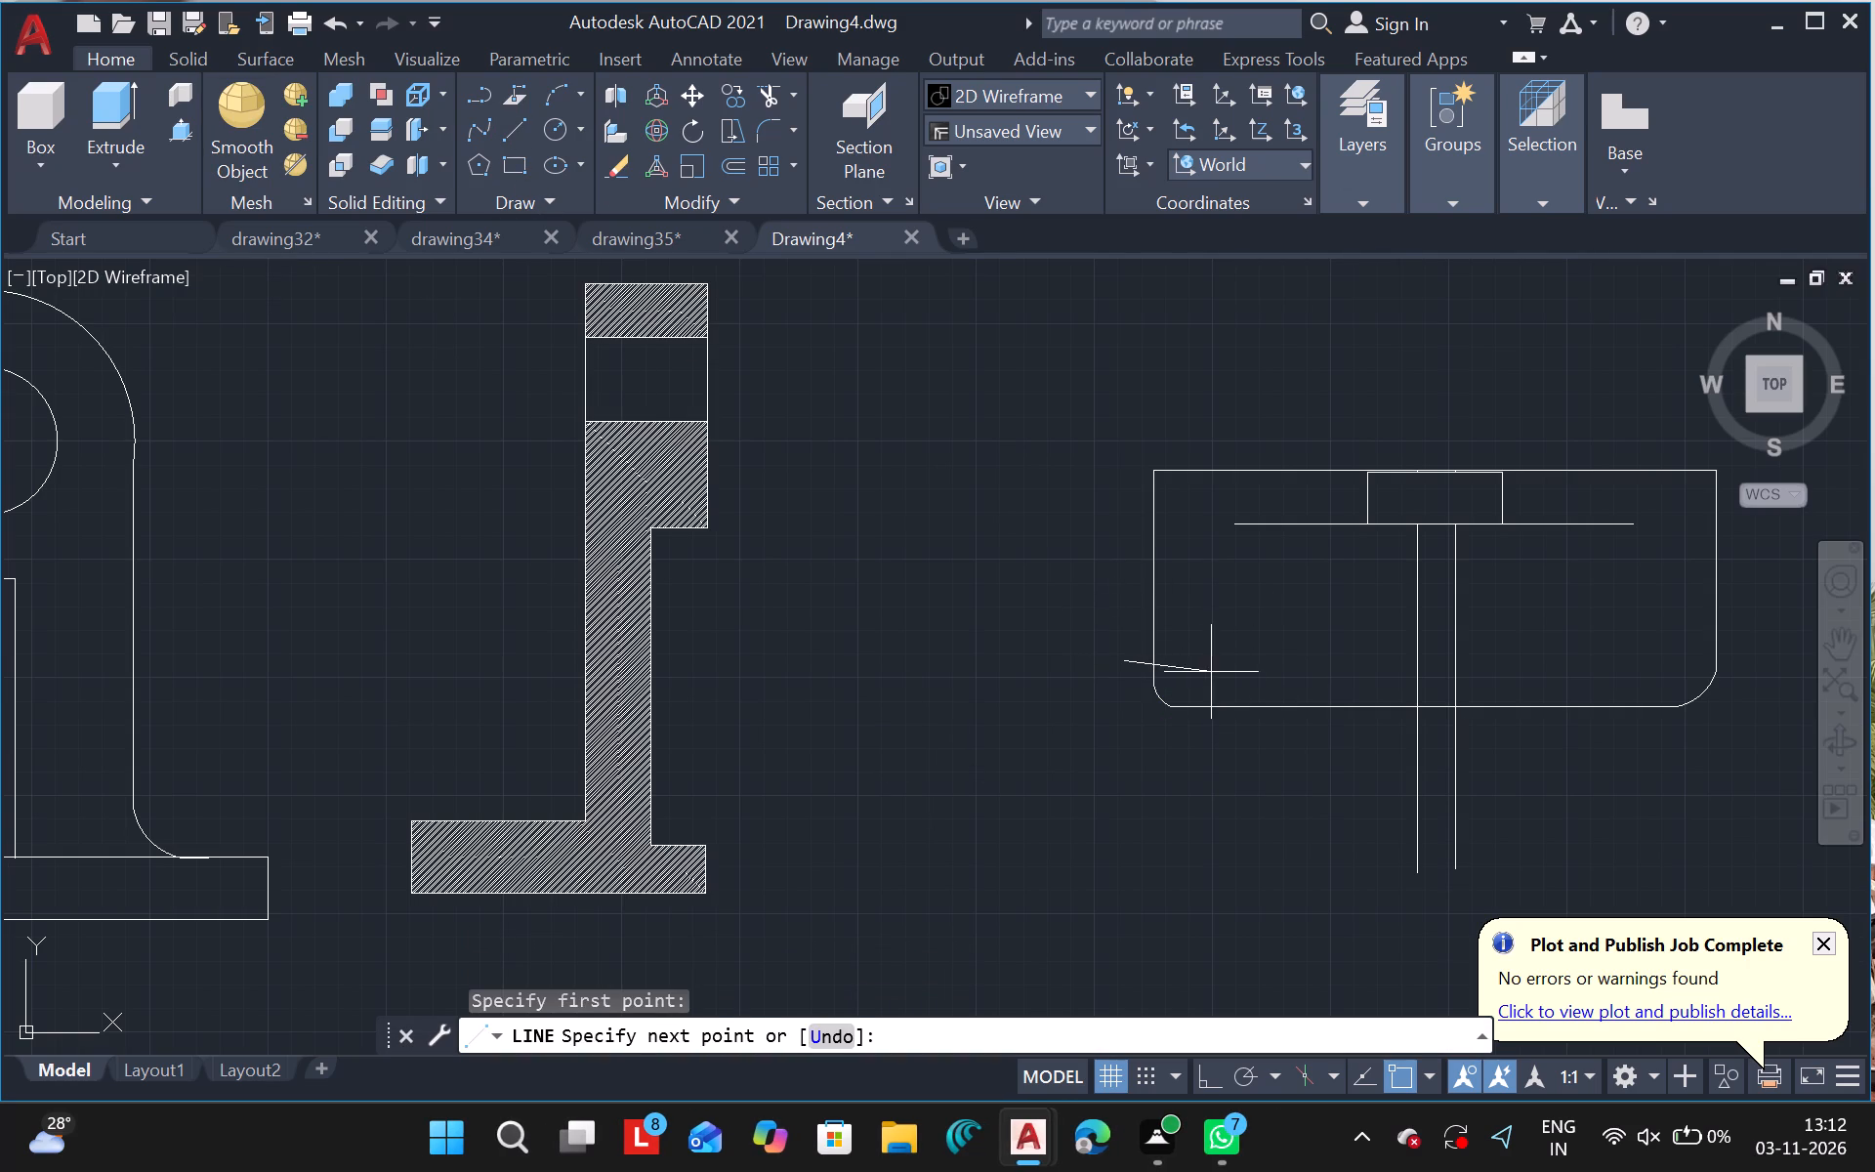
{"action": "left_click_drag", "start_coordinate": [1211, 672], "coordinate": [1195, 676]}
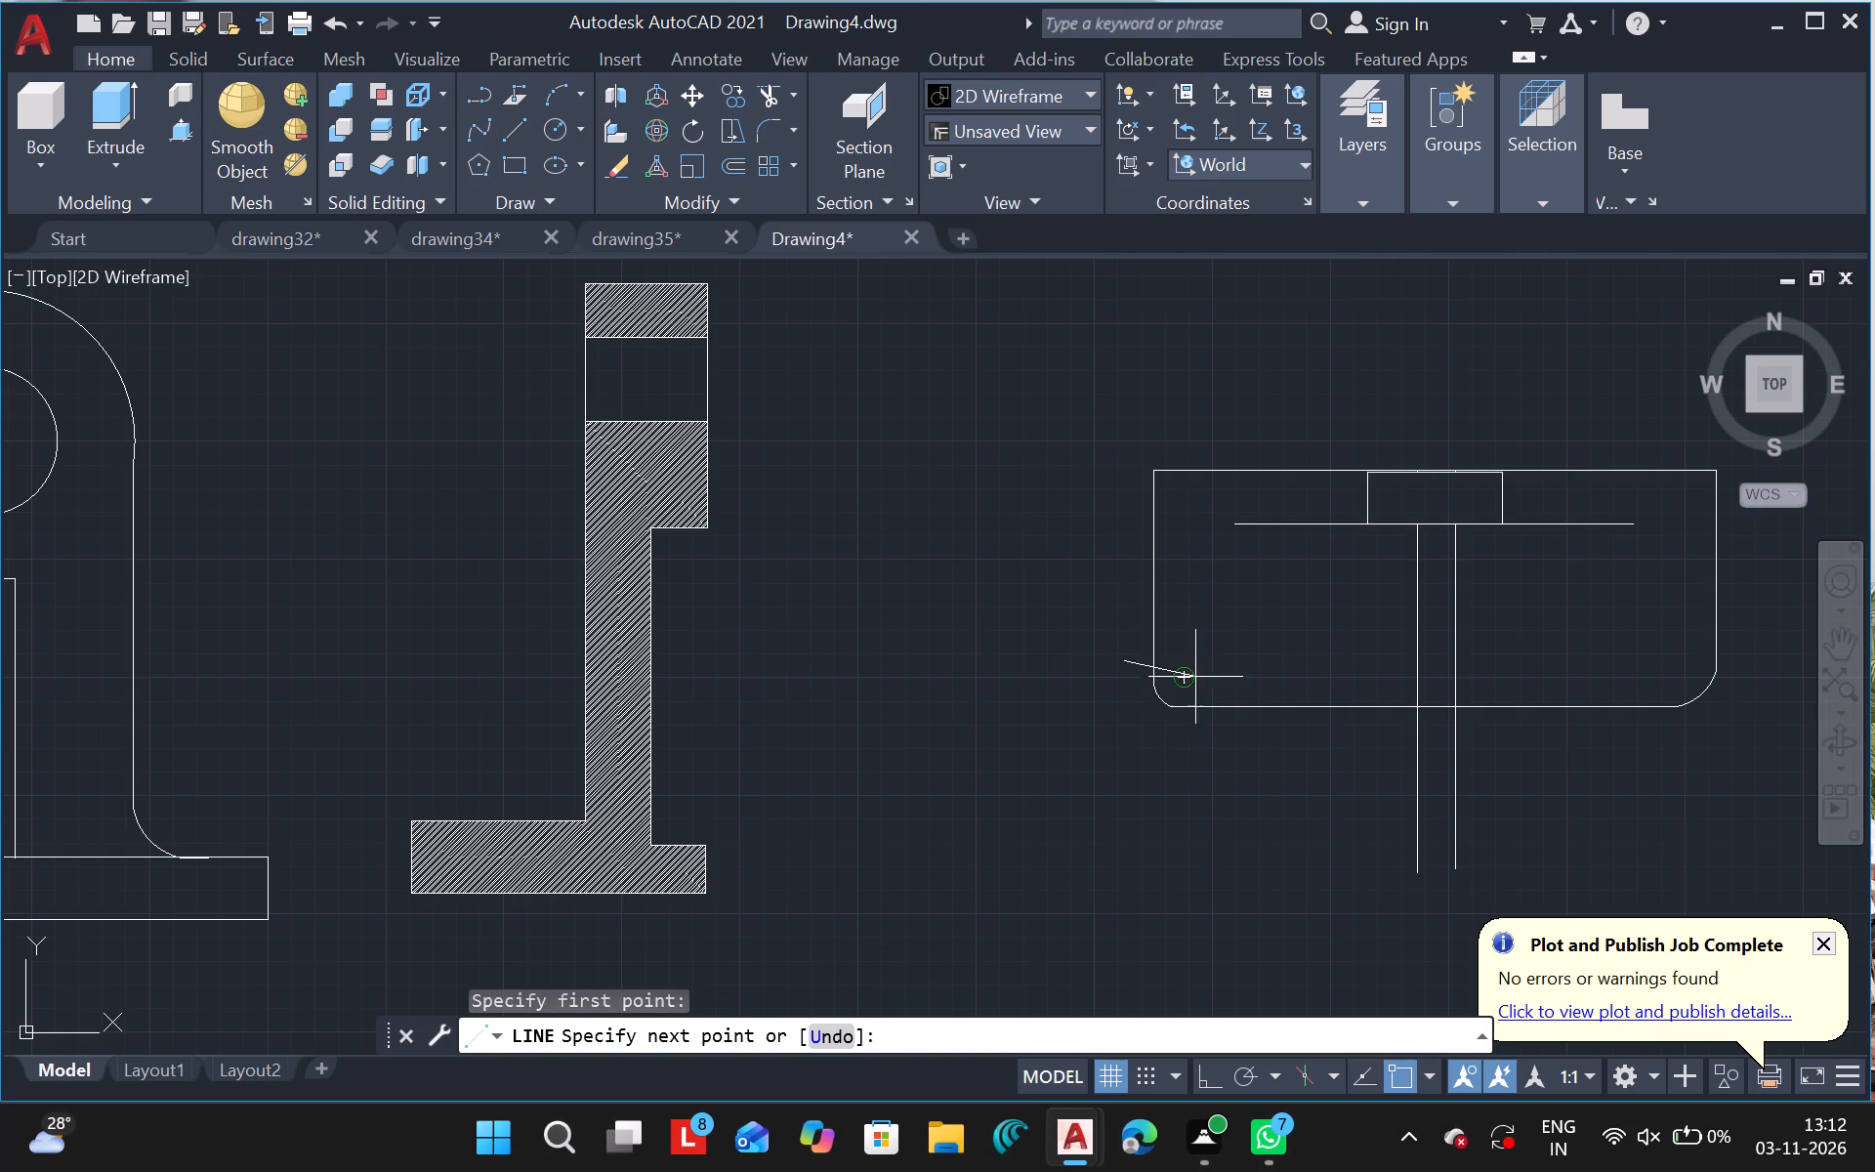
{"action": "left_click_drag", "start_coordinate": [1195, 676], "coordinate": [1191, 659]}
{"action": "left_click_drag", "start_coordinate": [1191, 659], "coordinate": [1190, 733]}
{"action": "left_click", "coordinate": [1188, 755]}
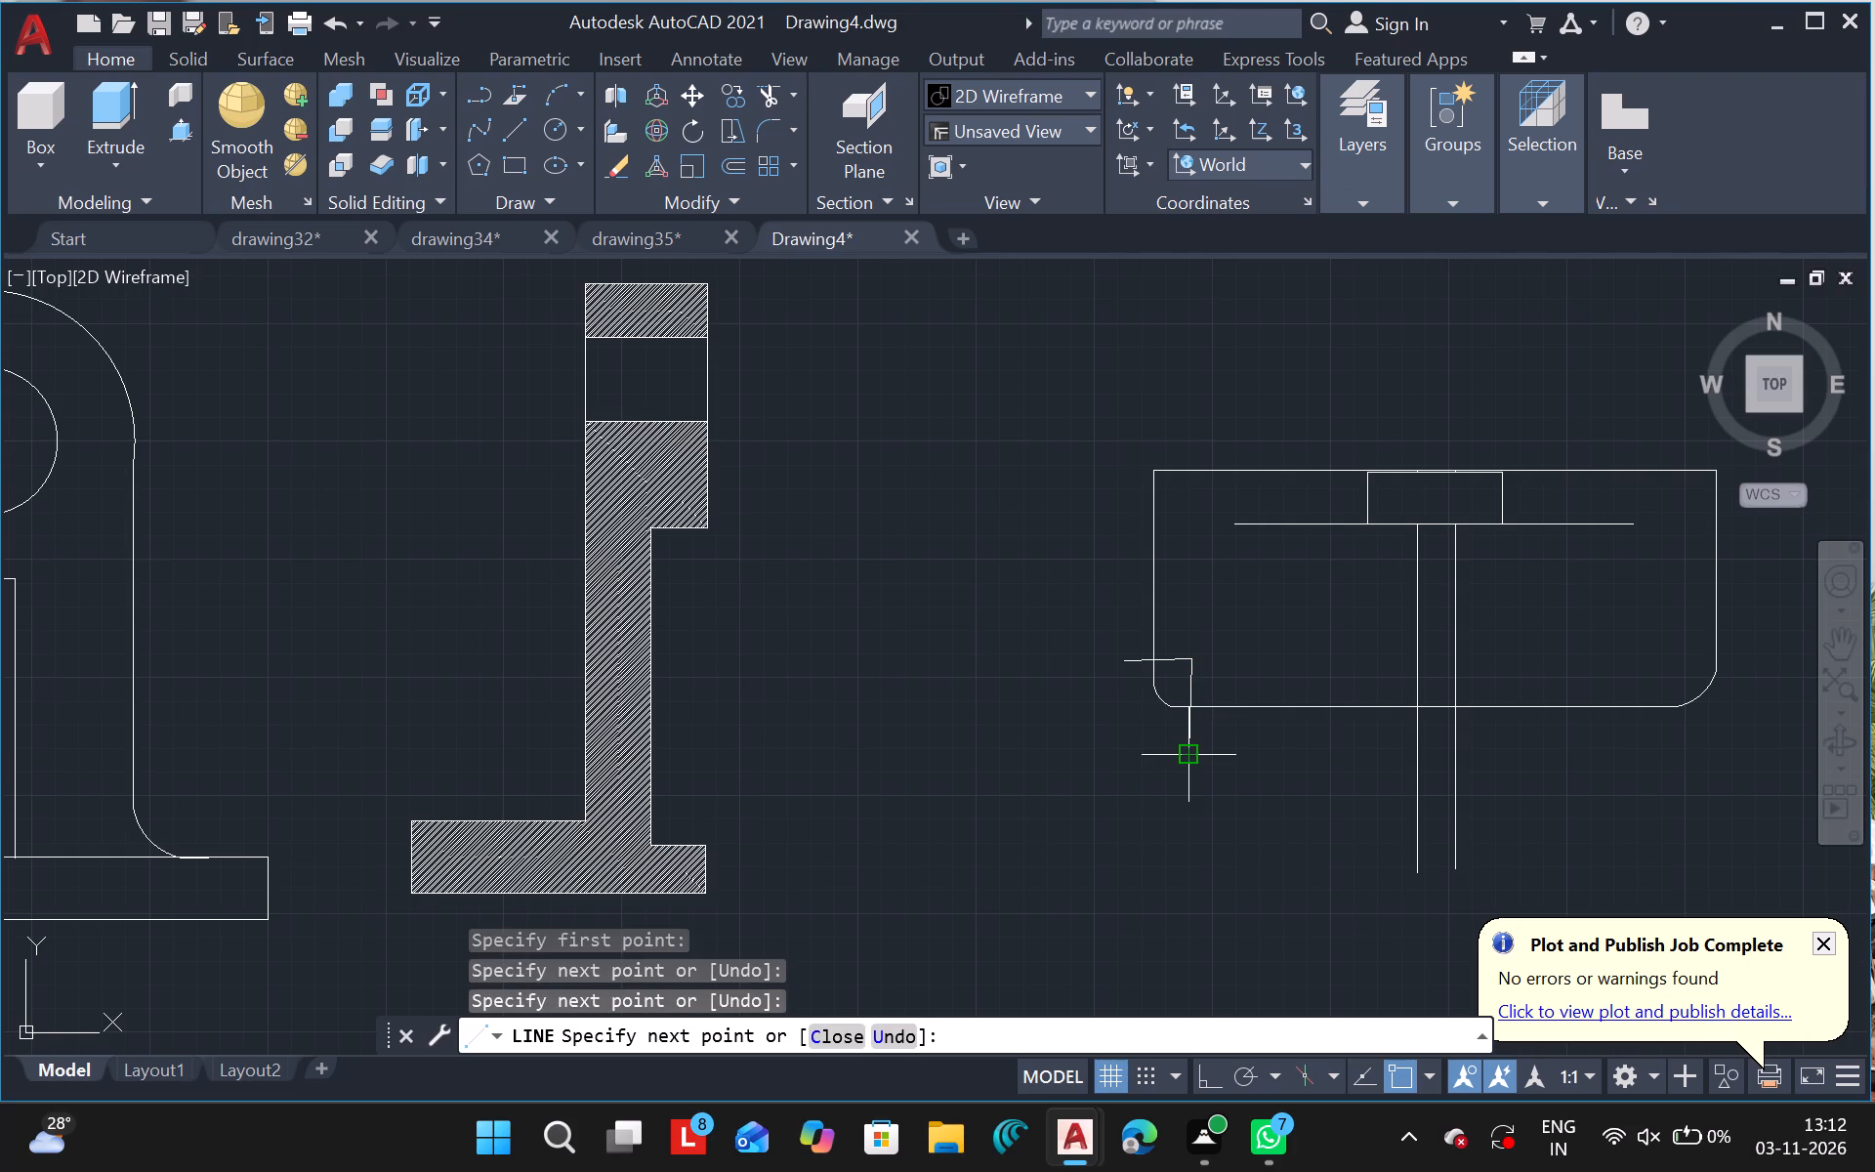
{"action": "key", "text": "Escape"}
End line drawing at the lower end of the vertical construction line at the outline's lower-left corner.
{"action": "left_click", "coordinate": [1188, 755]}
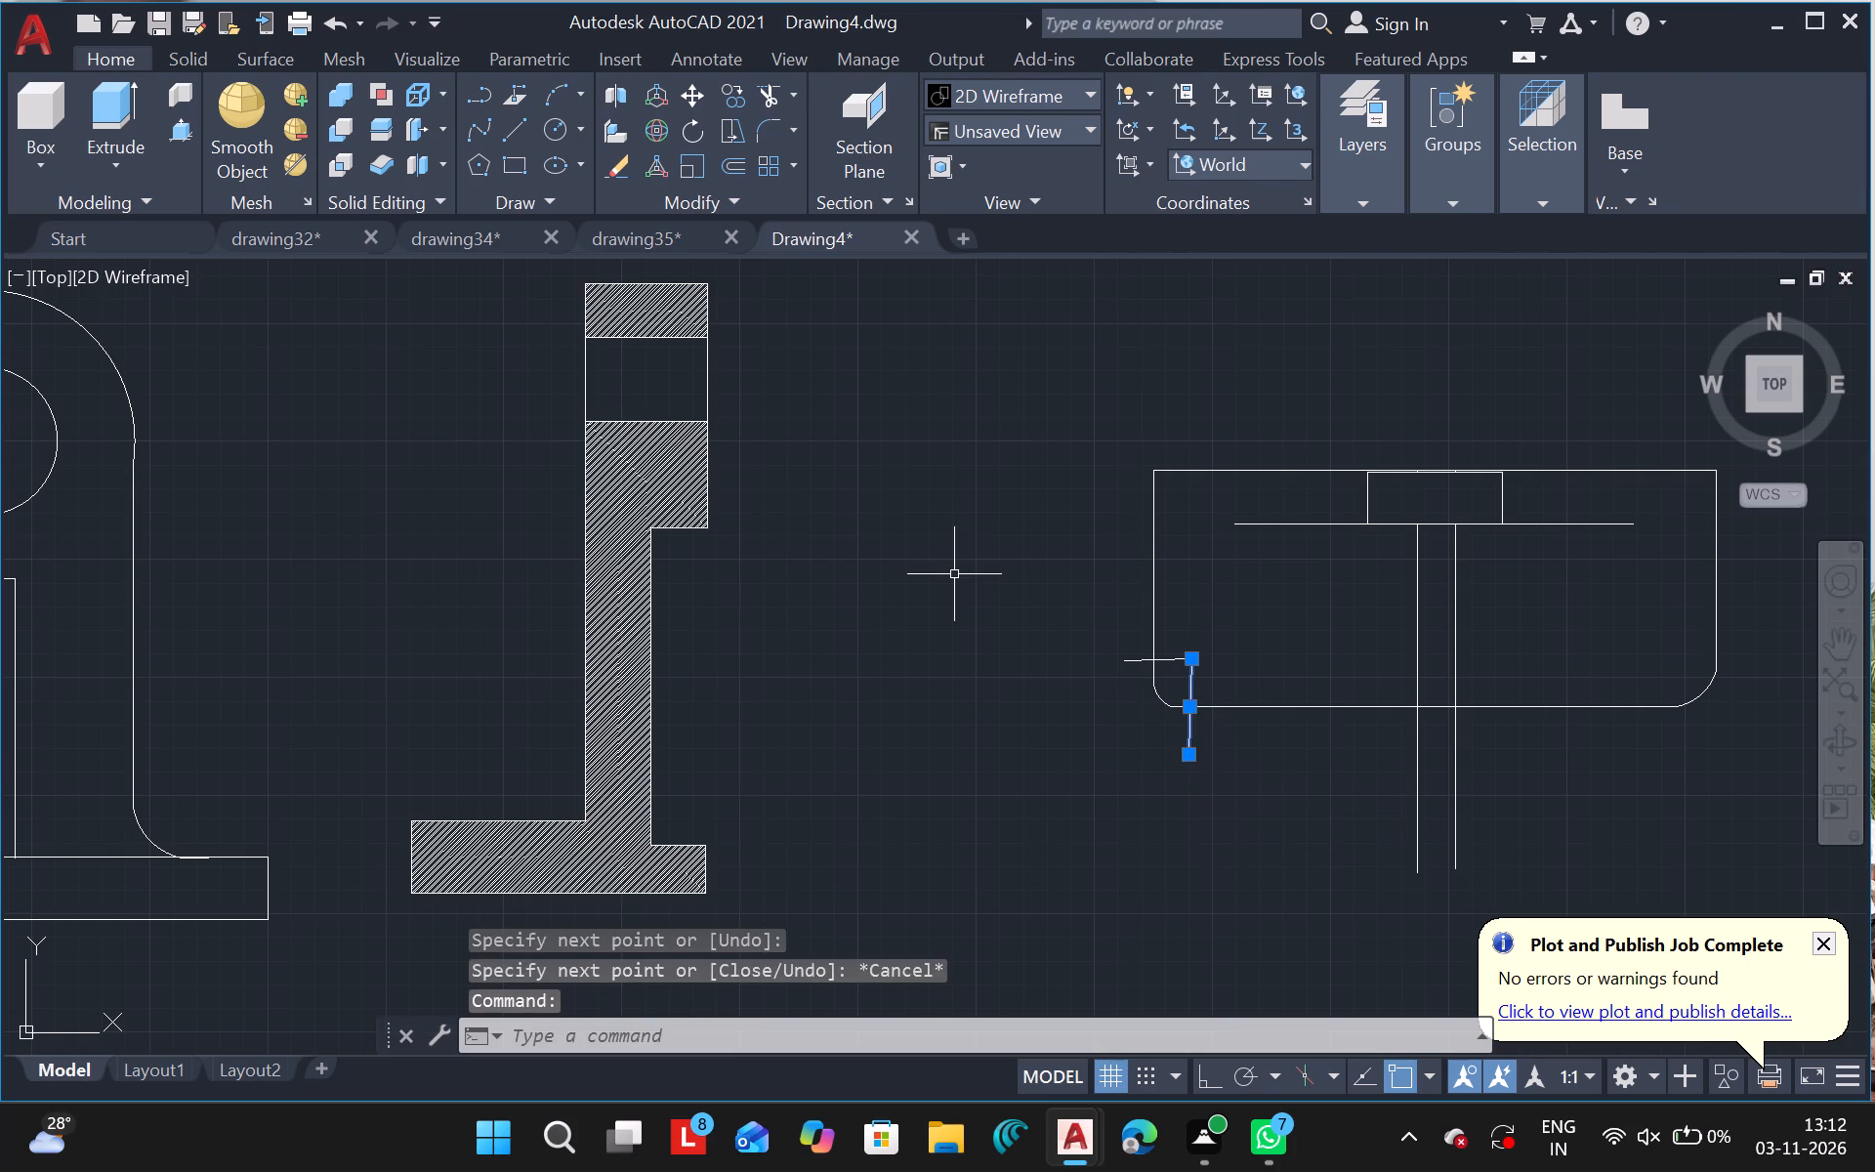
{"action": "key", "text": "Escape"}
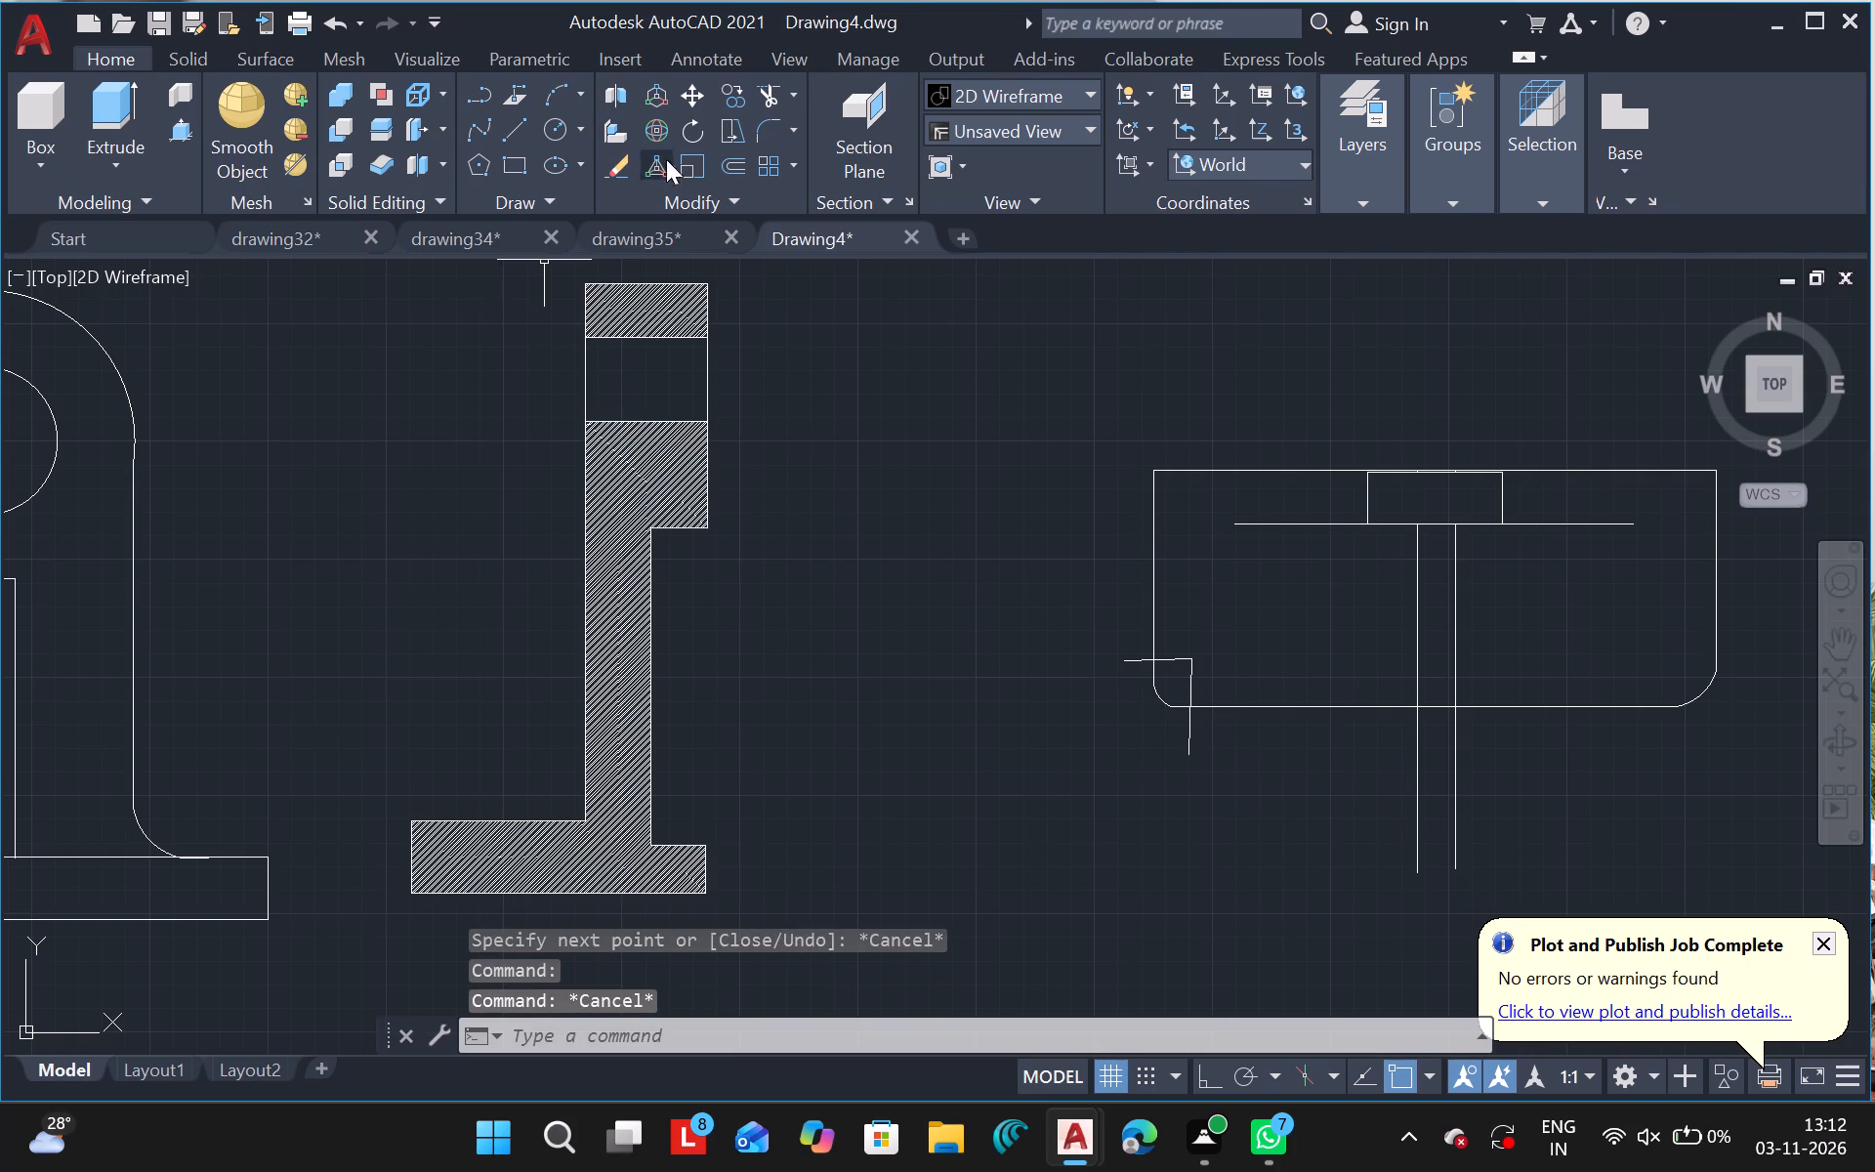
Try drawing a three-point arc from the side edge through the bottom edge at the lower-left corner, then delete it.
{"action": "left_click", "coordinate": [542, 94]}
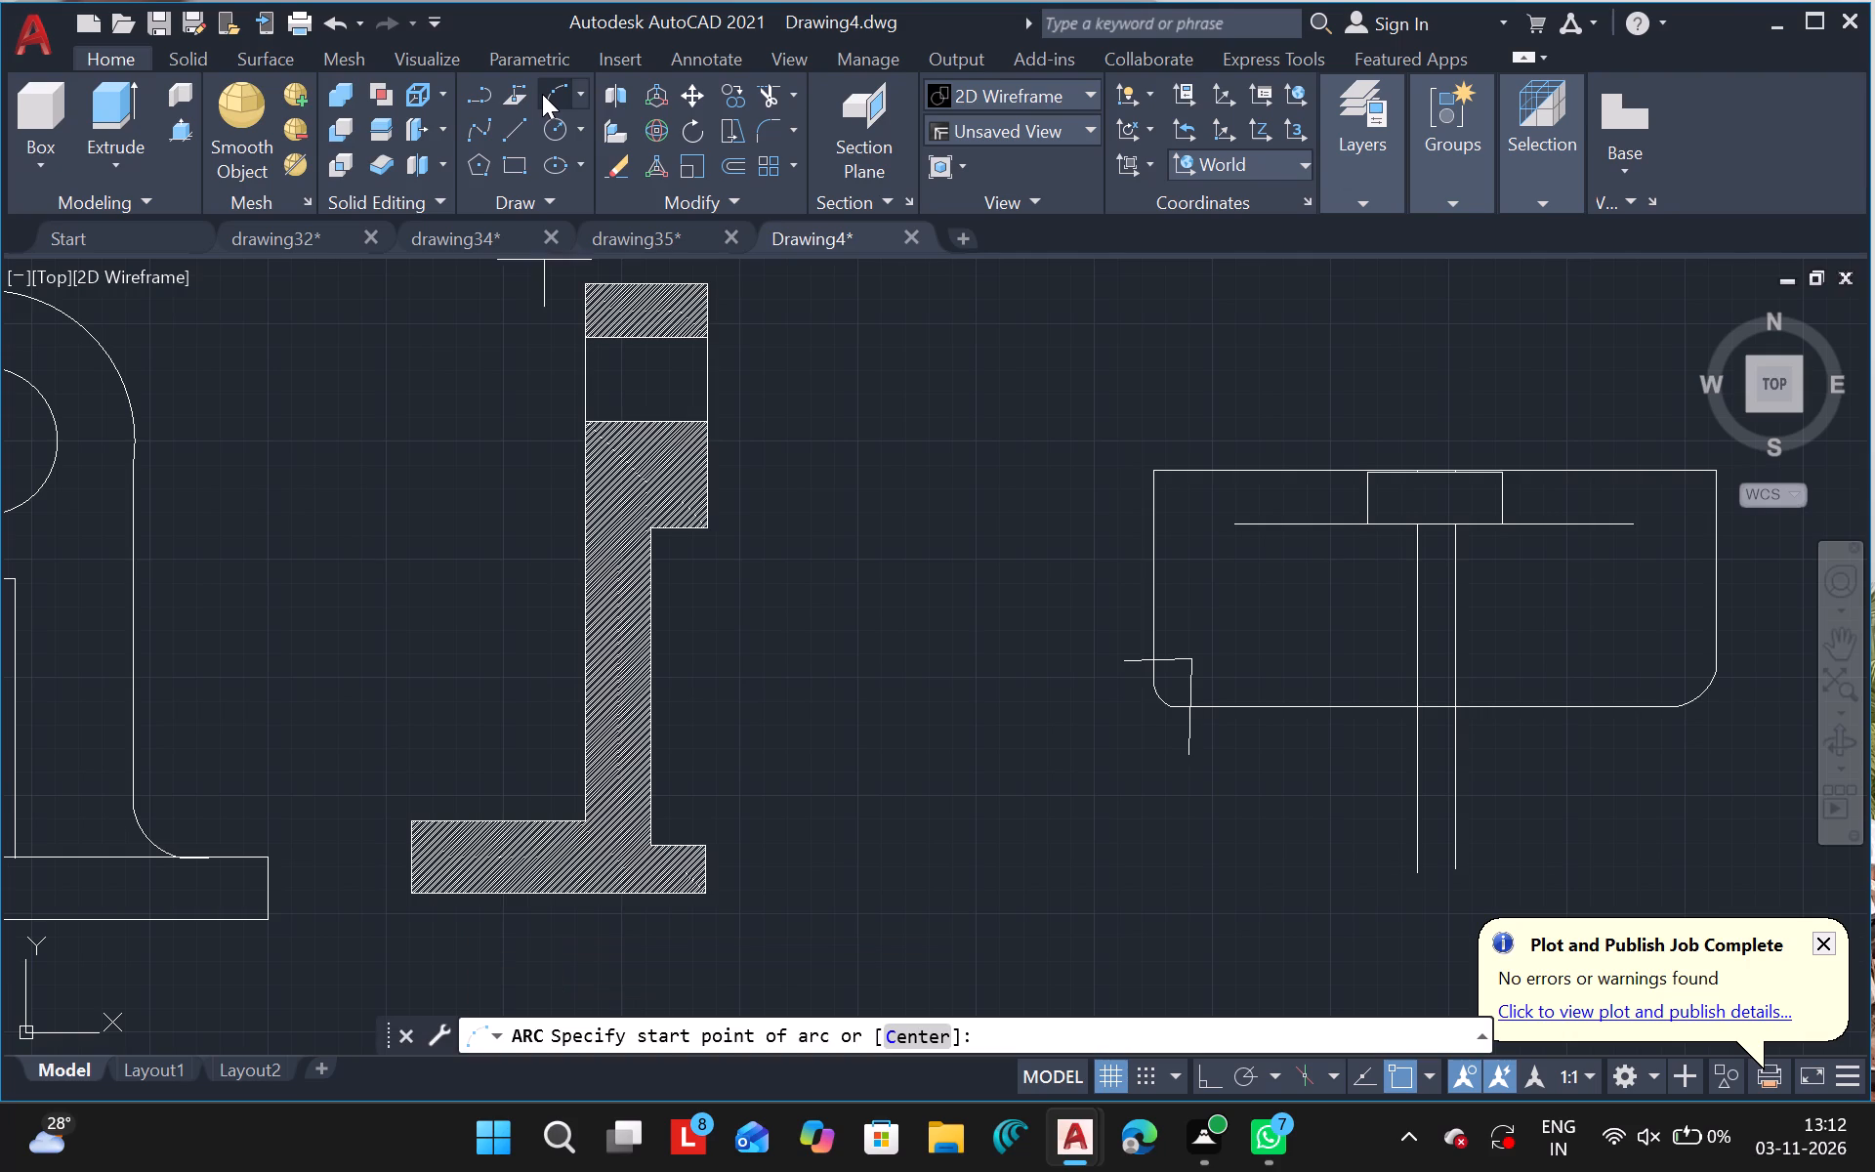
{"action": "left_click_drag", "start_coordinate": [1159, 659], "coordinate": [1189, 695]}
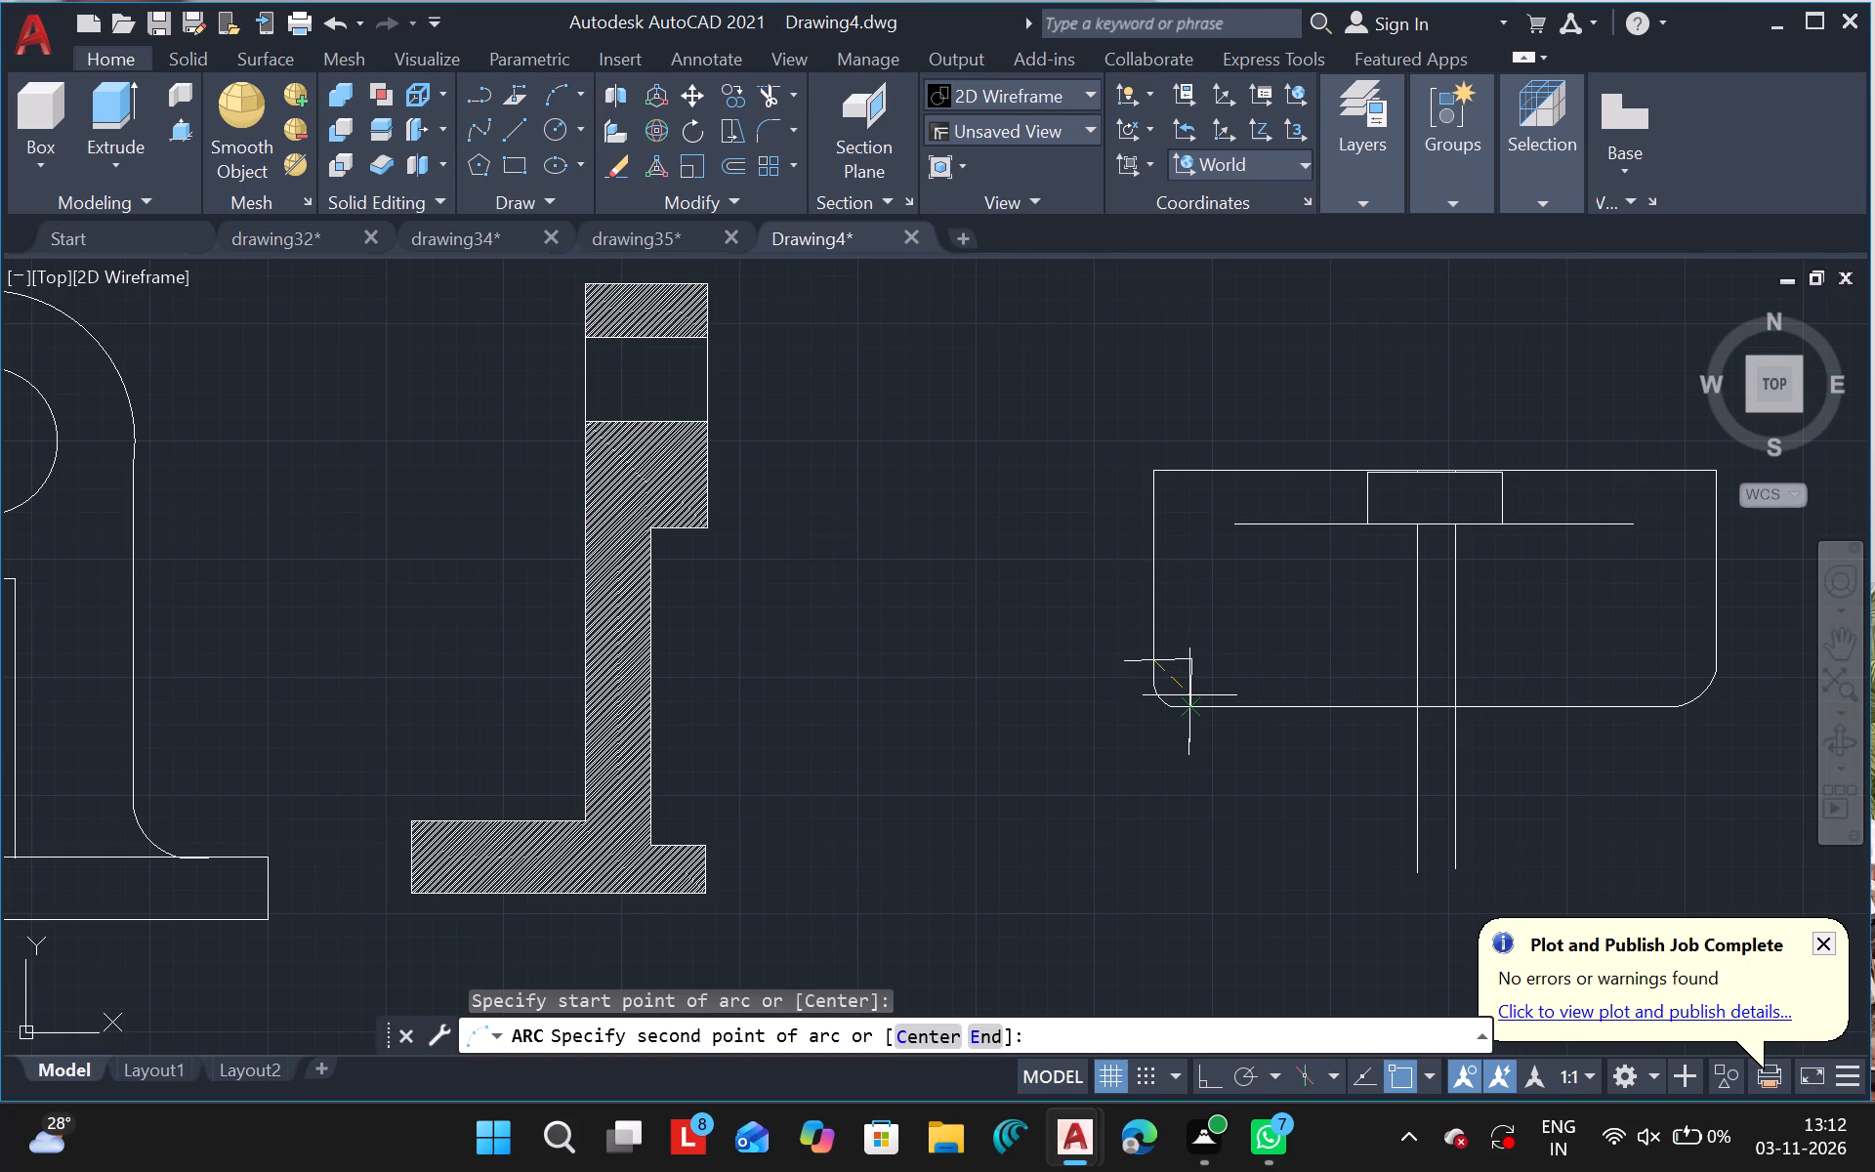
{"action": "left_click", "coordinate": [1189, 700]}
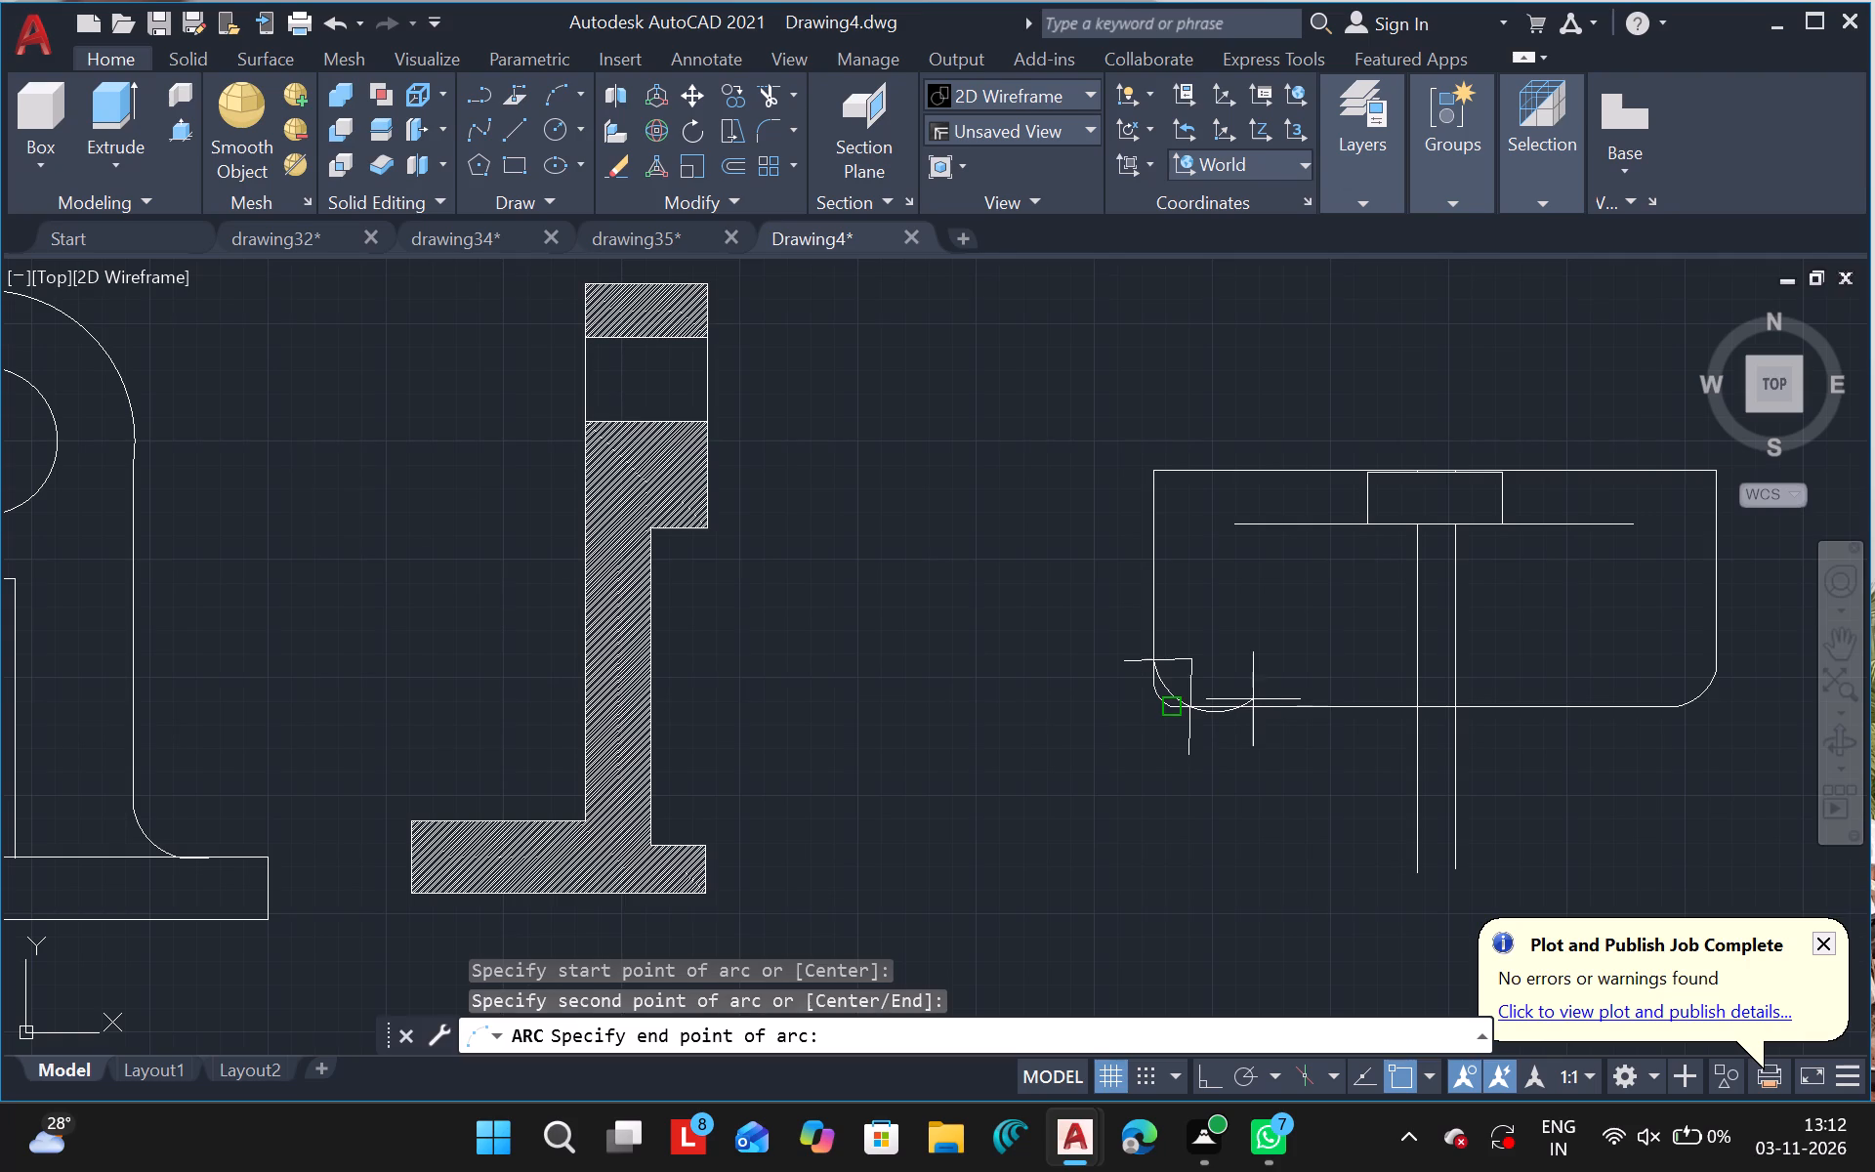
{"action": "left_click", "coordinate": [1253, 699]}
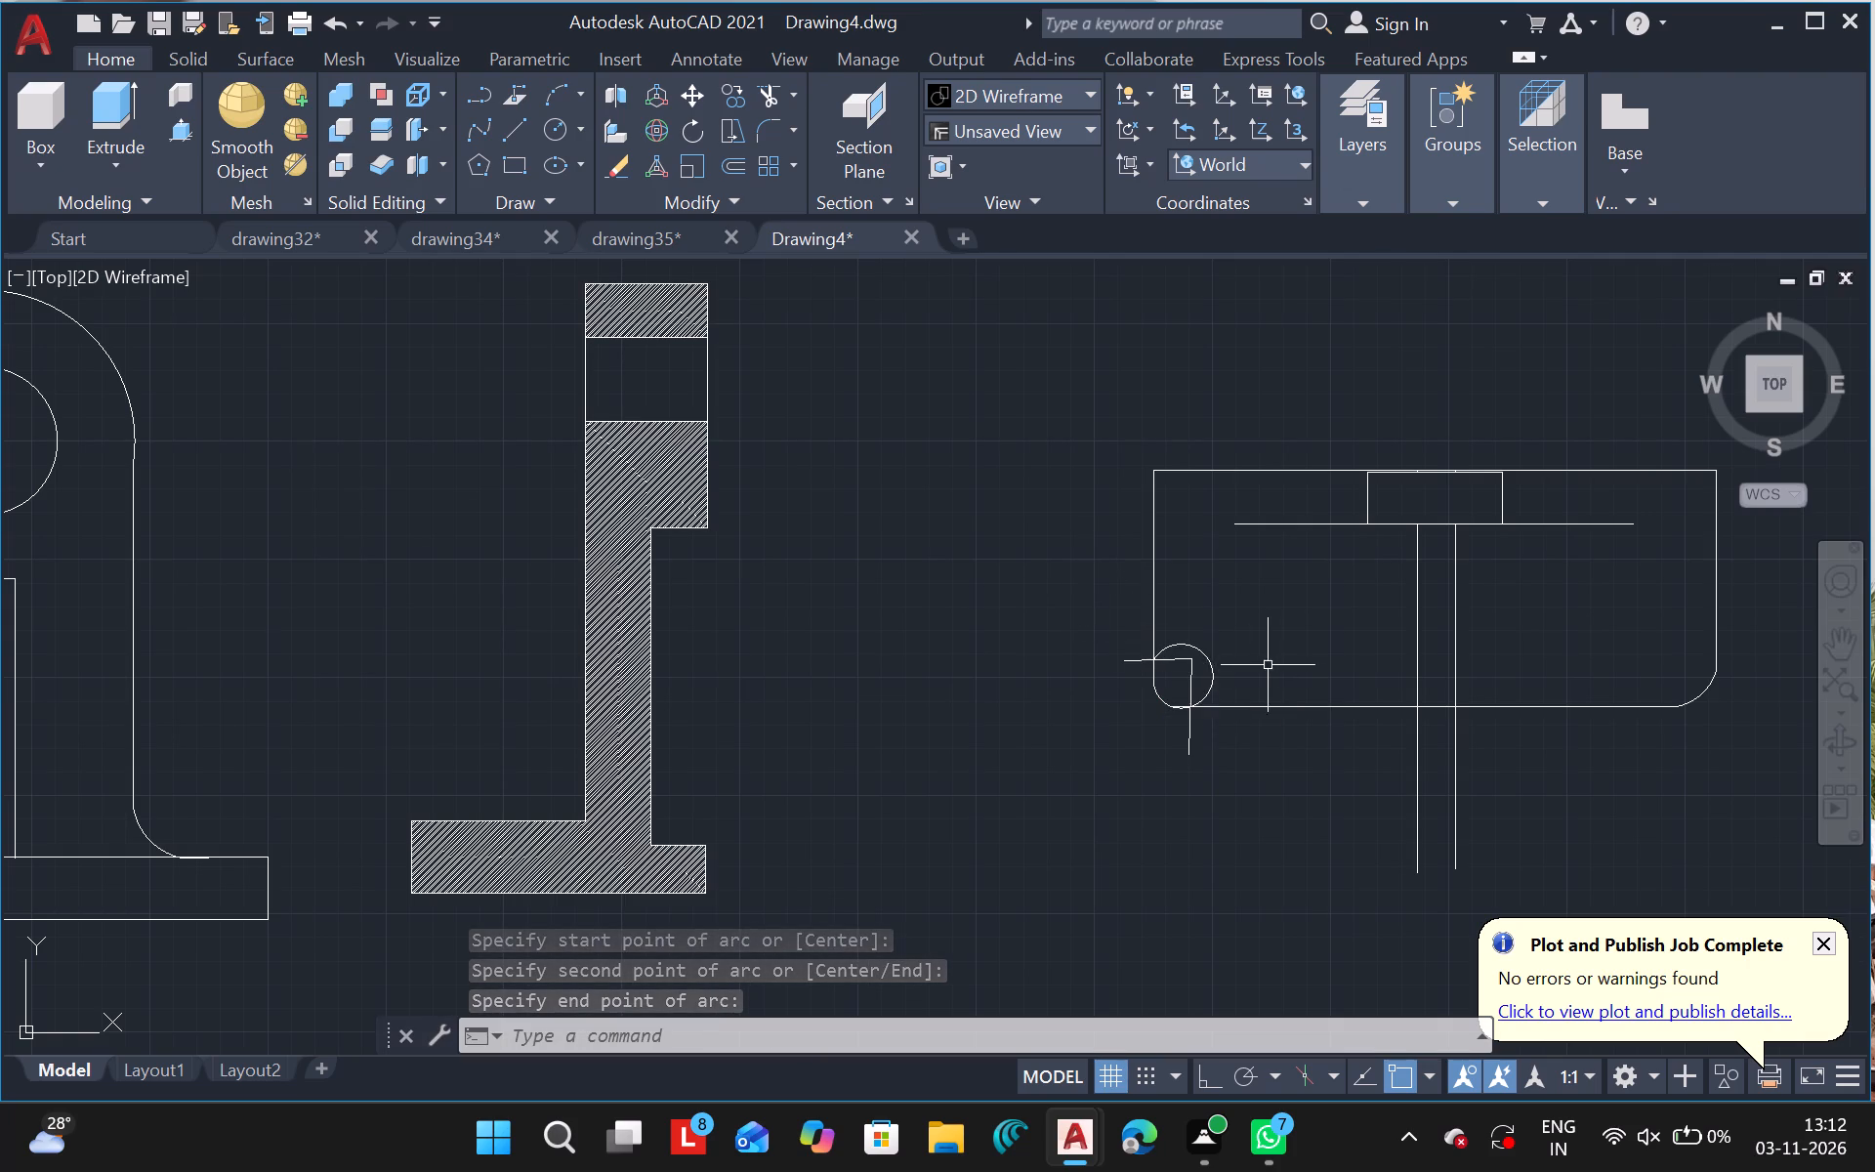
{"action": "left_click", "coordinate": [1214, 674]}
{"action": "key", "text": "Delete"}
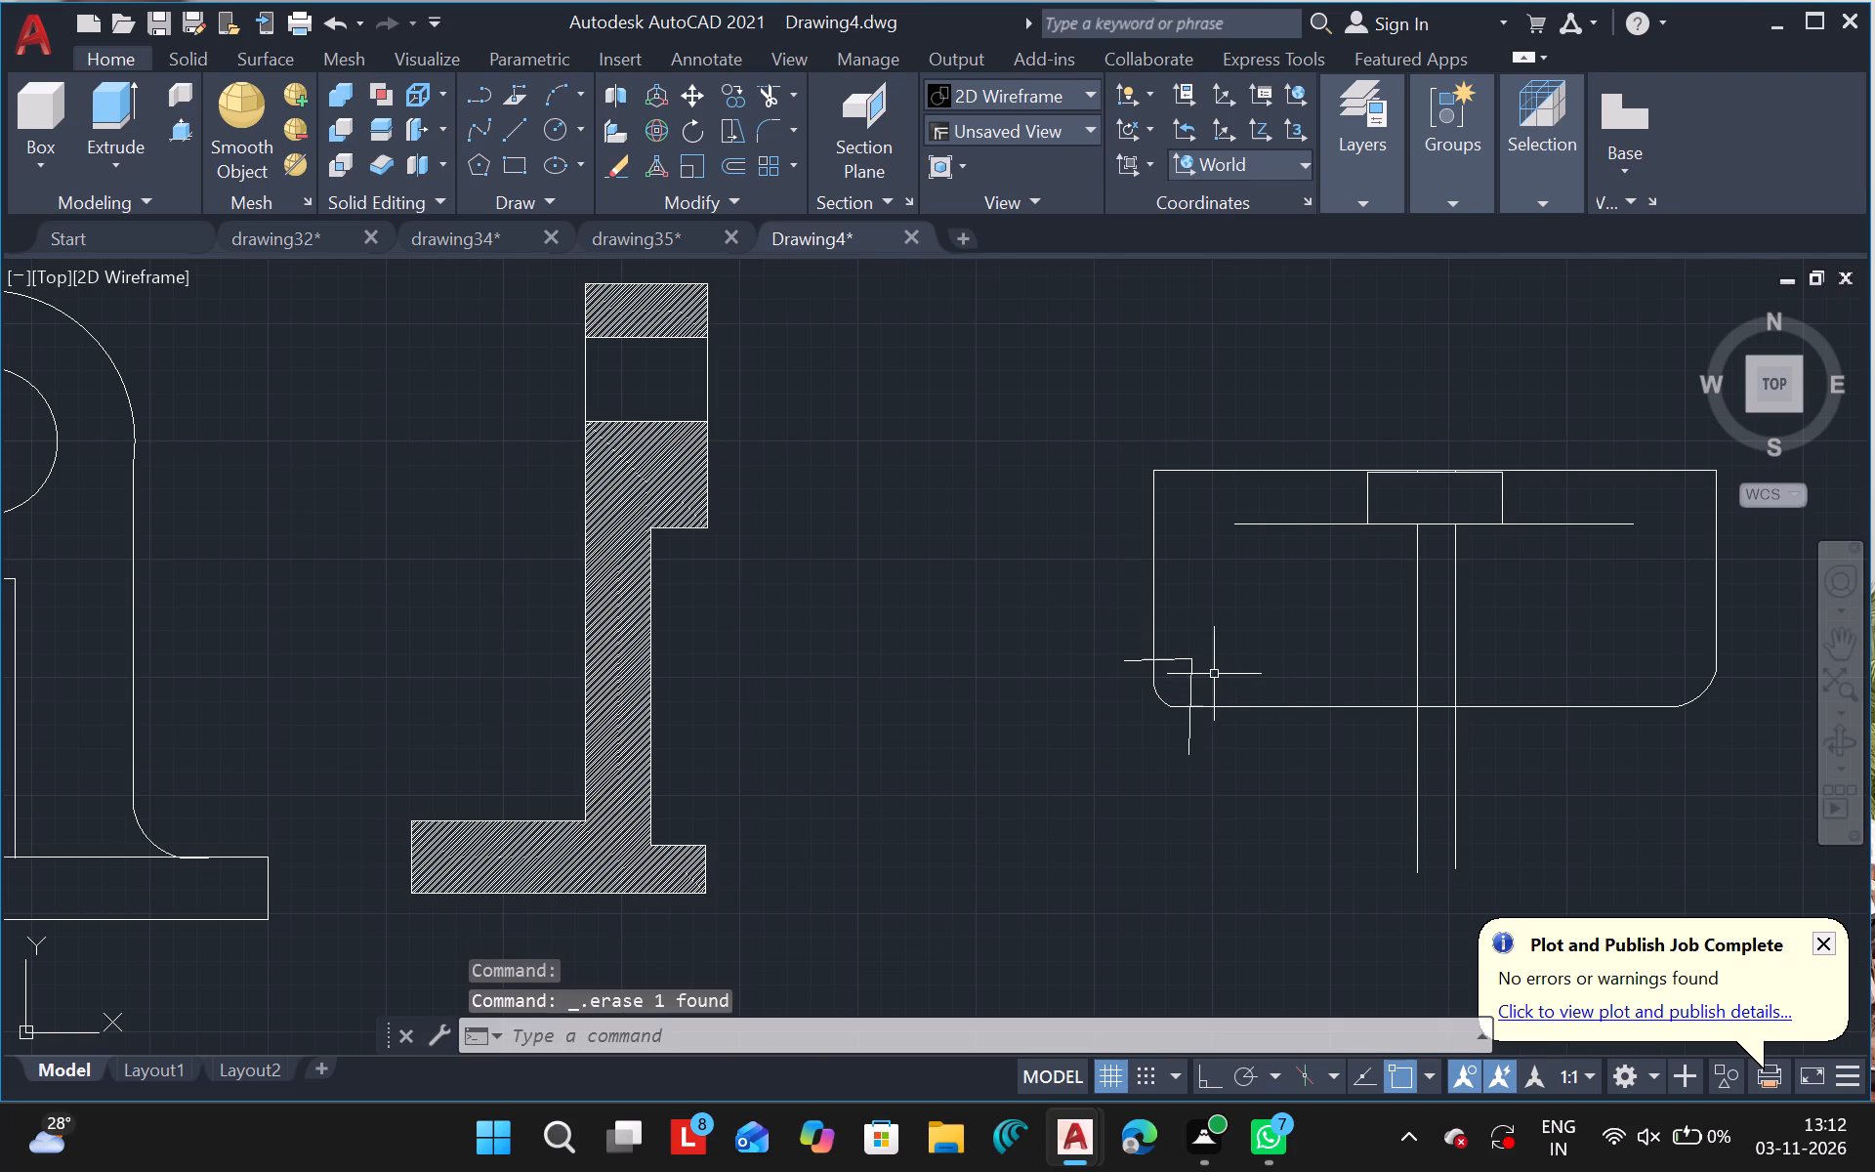
Draw a three-point arc from the horizontal construction line's side-edge crossing, through the vertical one's bottom-edge crossing, ending inside the outline.
{"action": "left_click", "coordinate": [550, 84]}
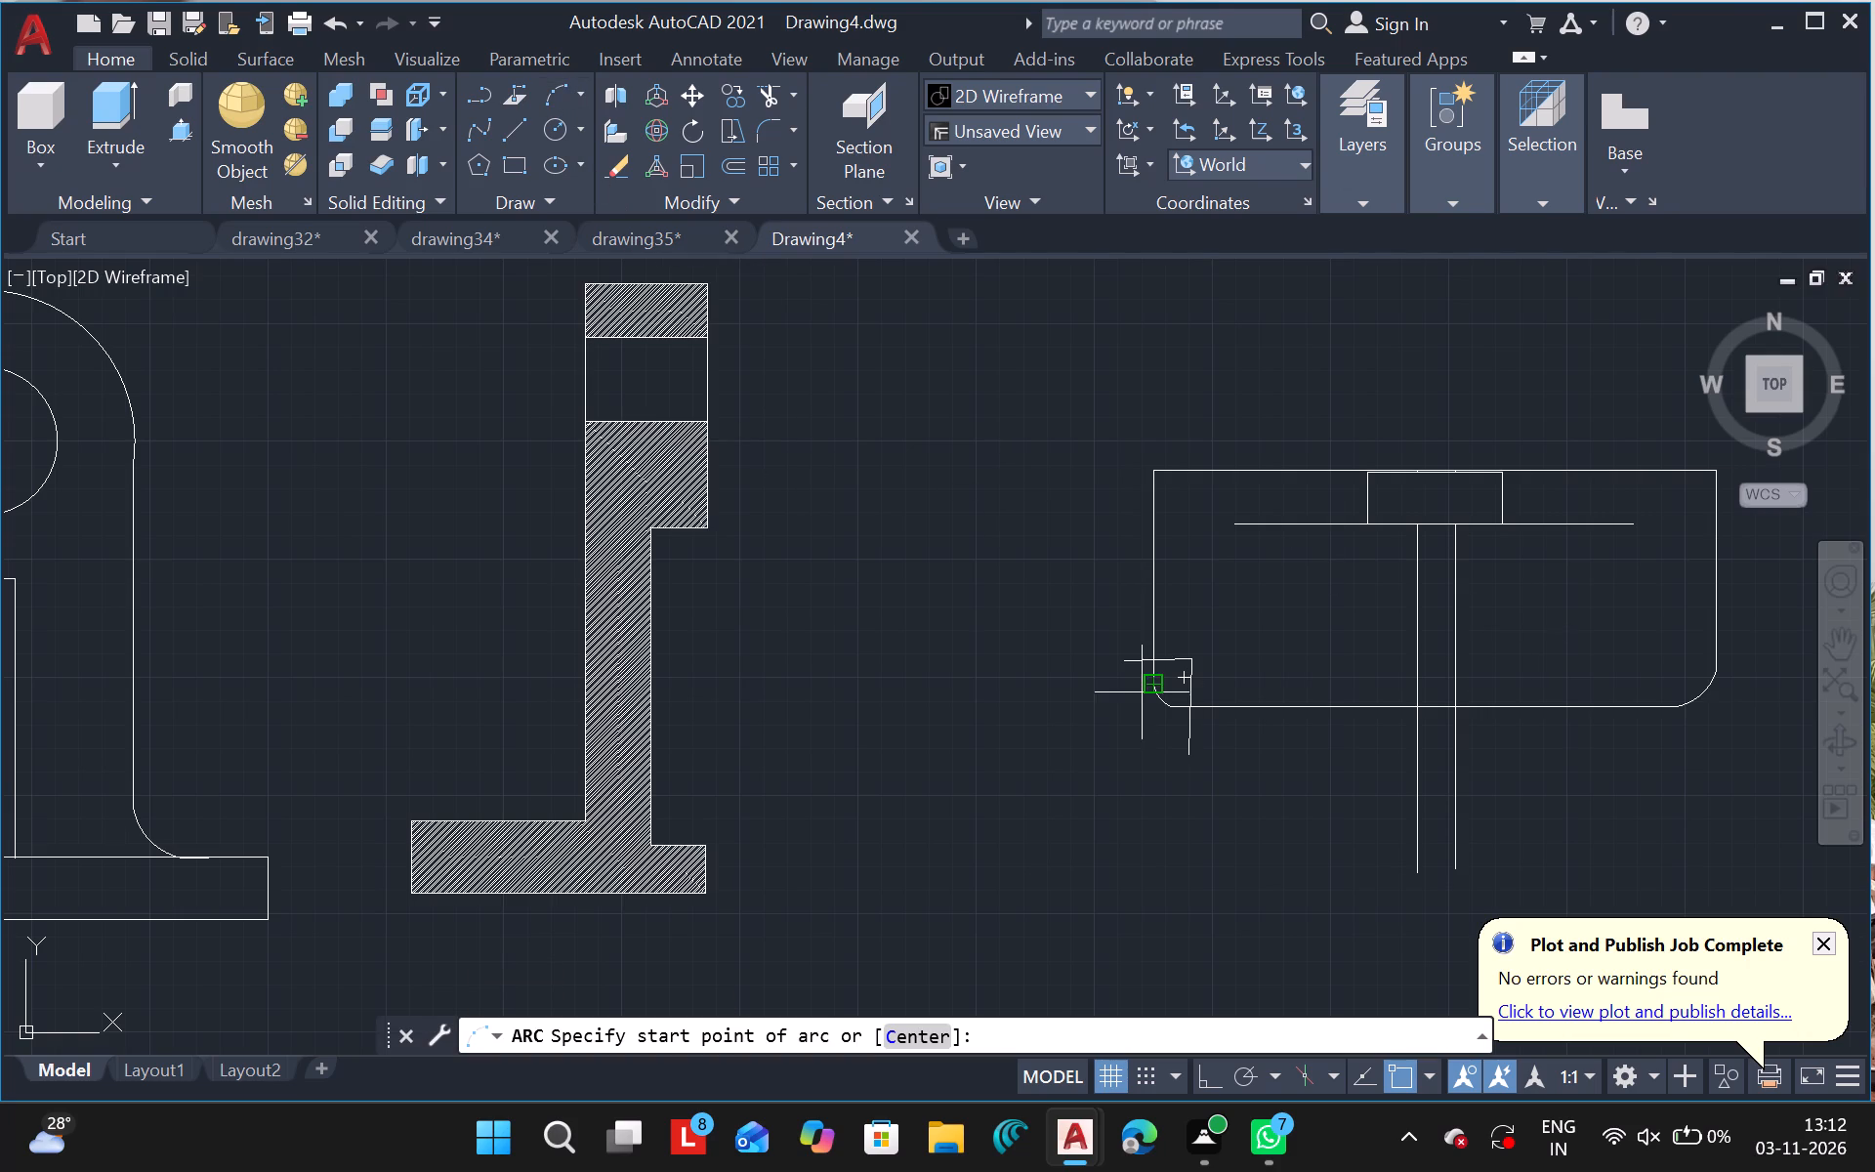
{"action": "left_click_drag", "start_coordinate": [1152, 663], "coordinate": [1191, 721]}
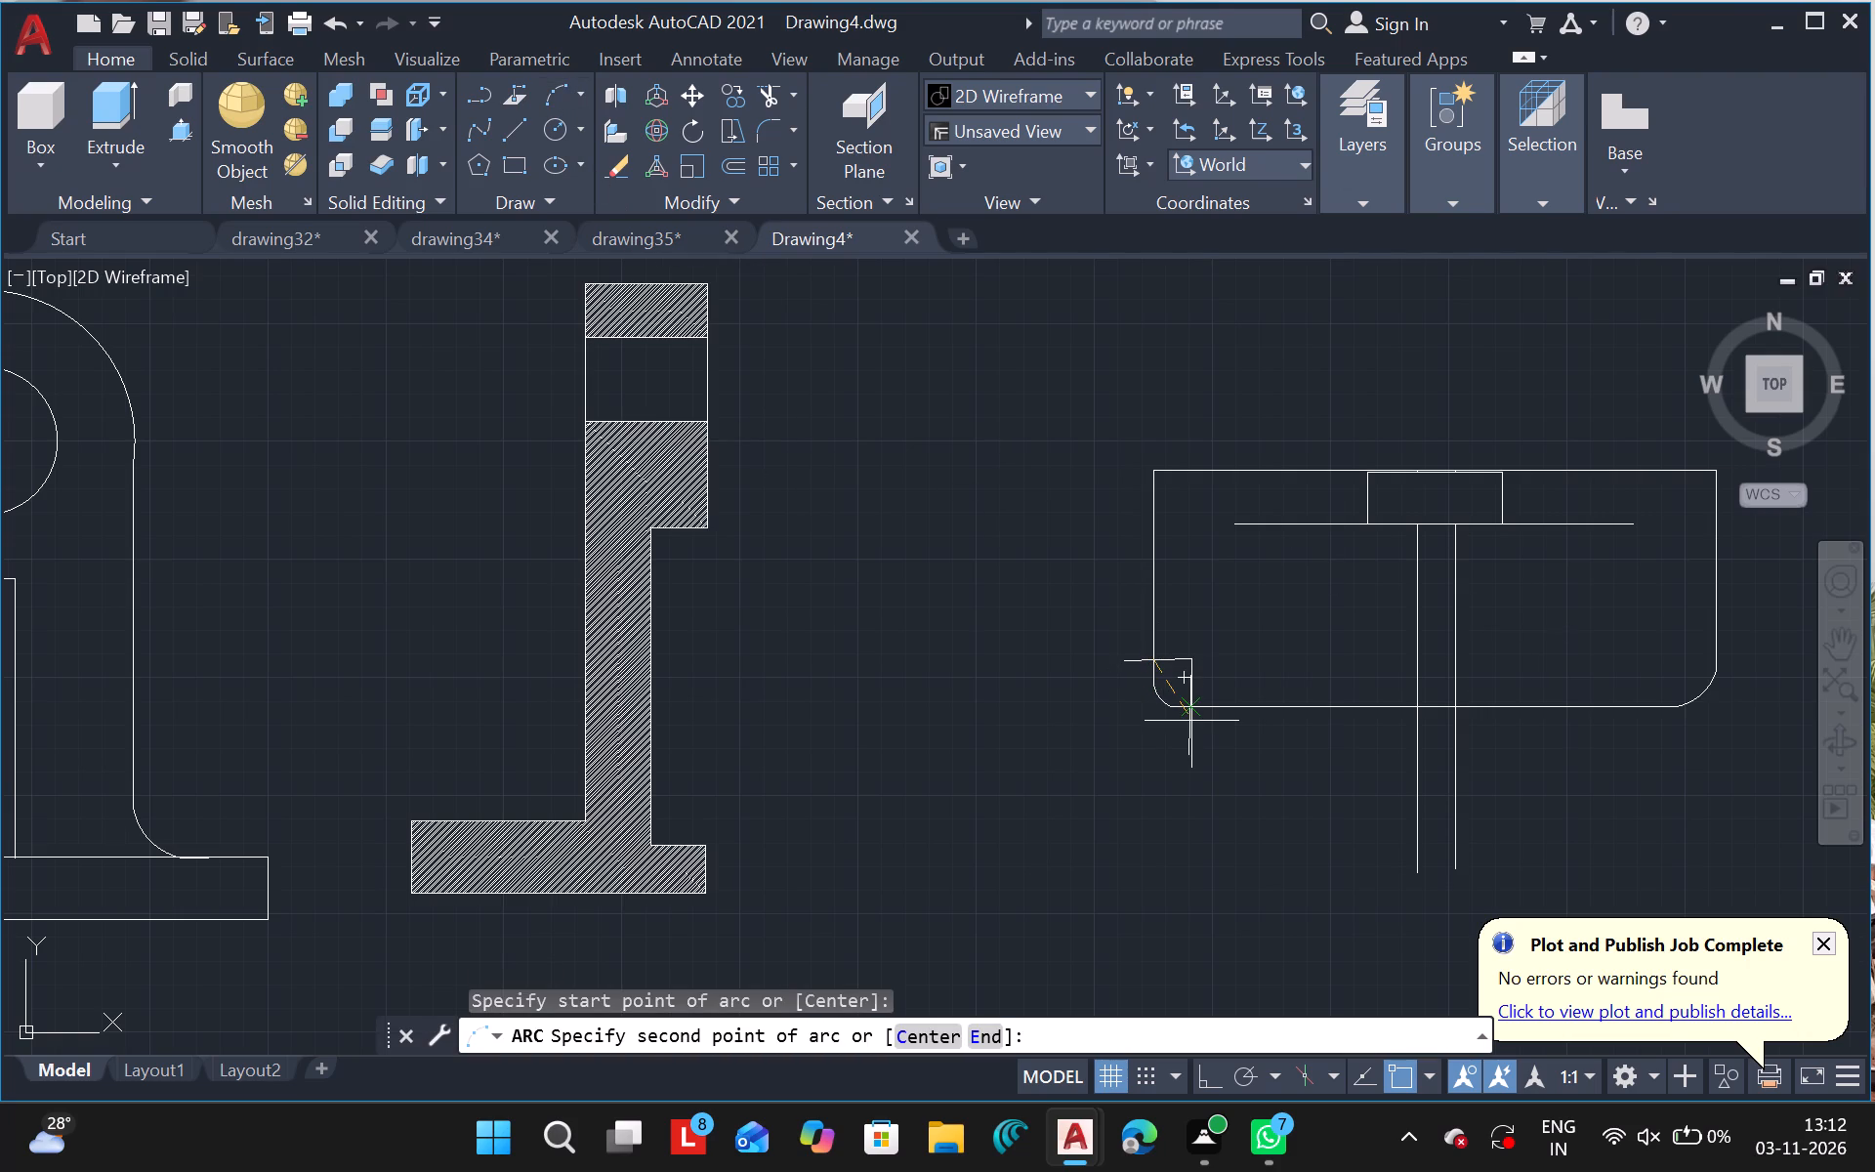
{"action": "left_click_drag", "start_coordinate": [1191, 721], "coordinate": [1191, 700]}
{"action": "left_click", "coordinate": [1191, 700]}
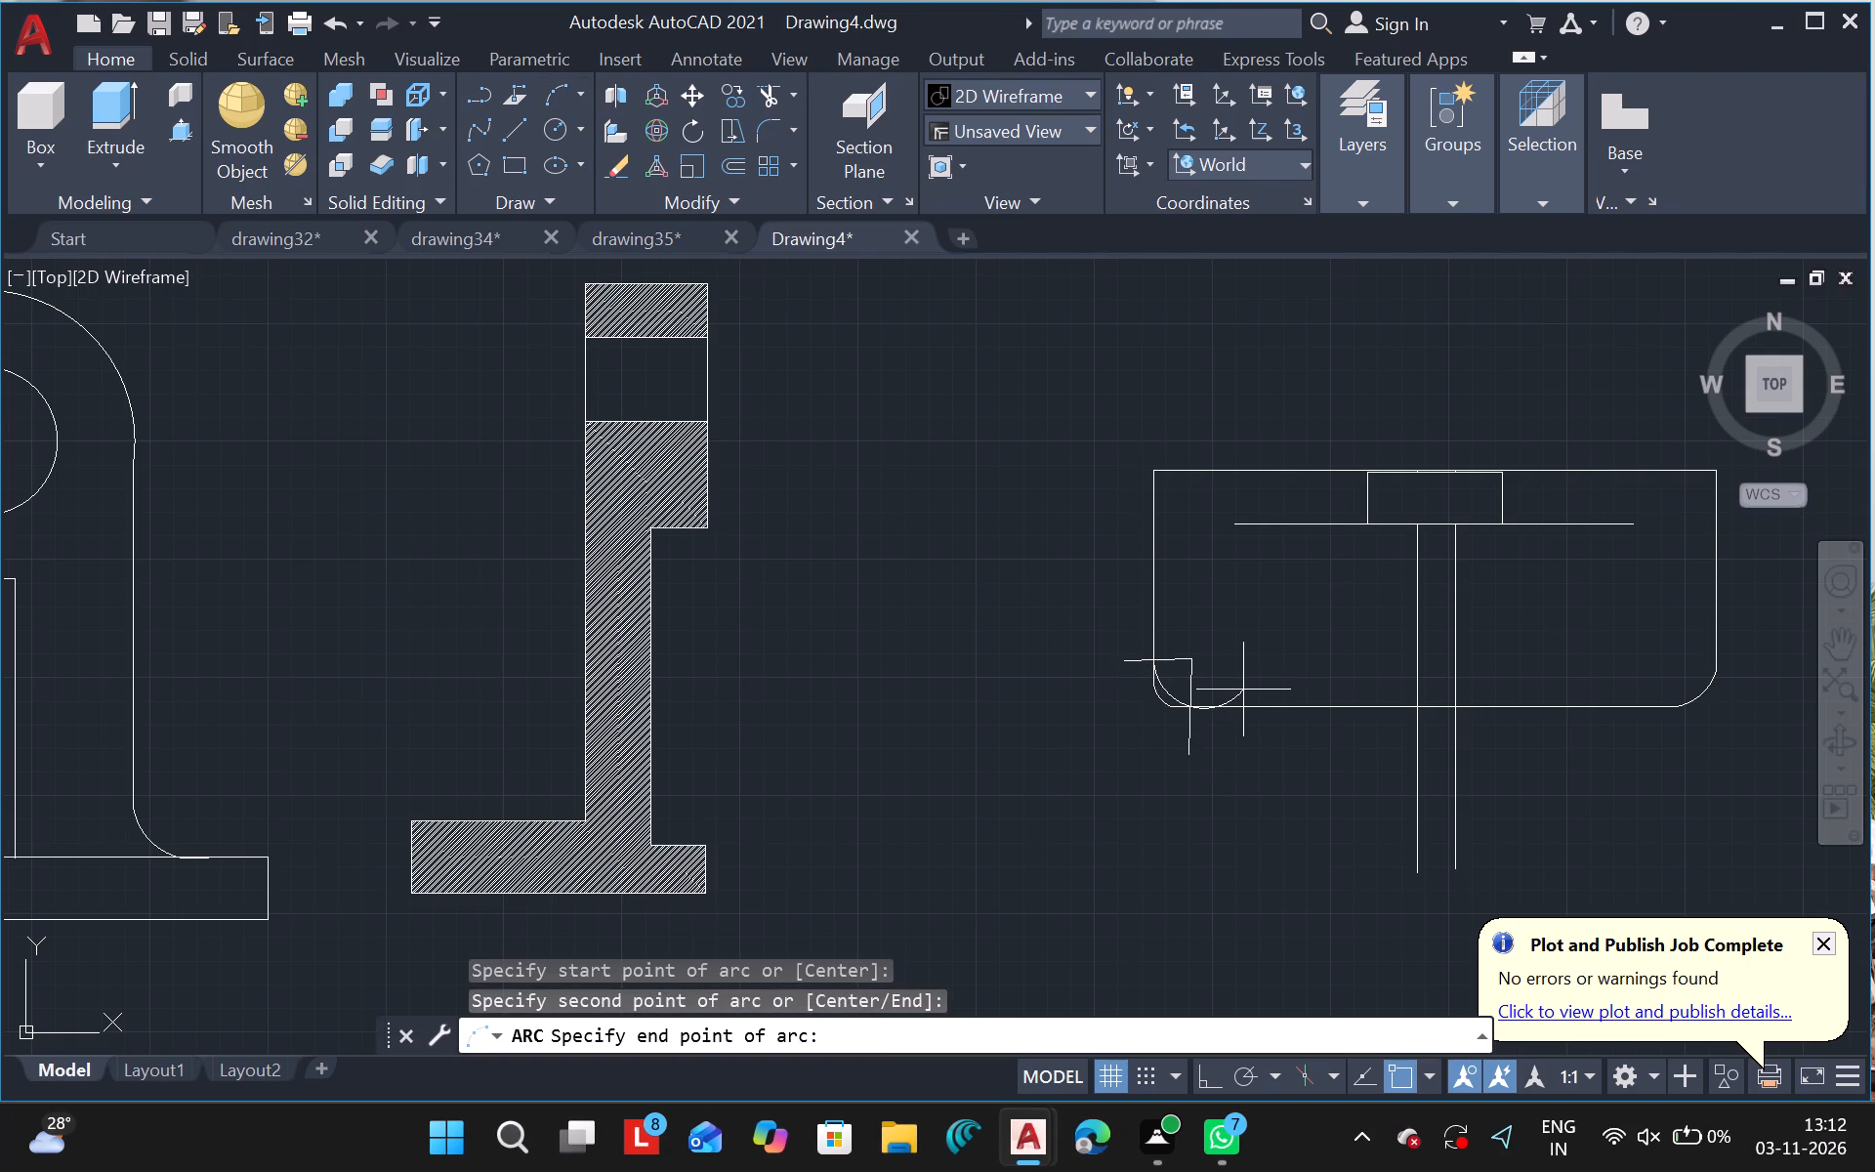
{"action": "left_click", "coordinate": [1243, 690]}
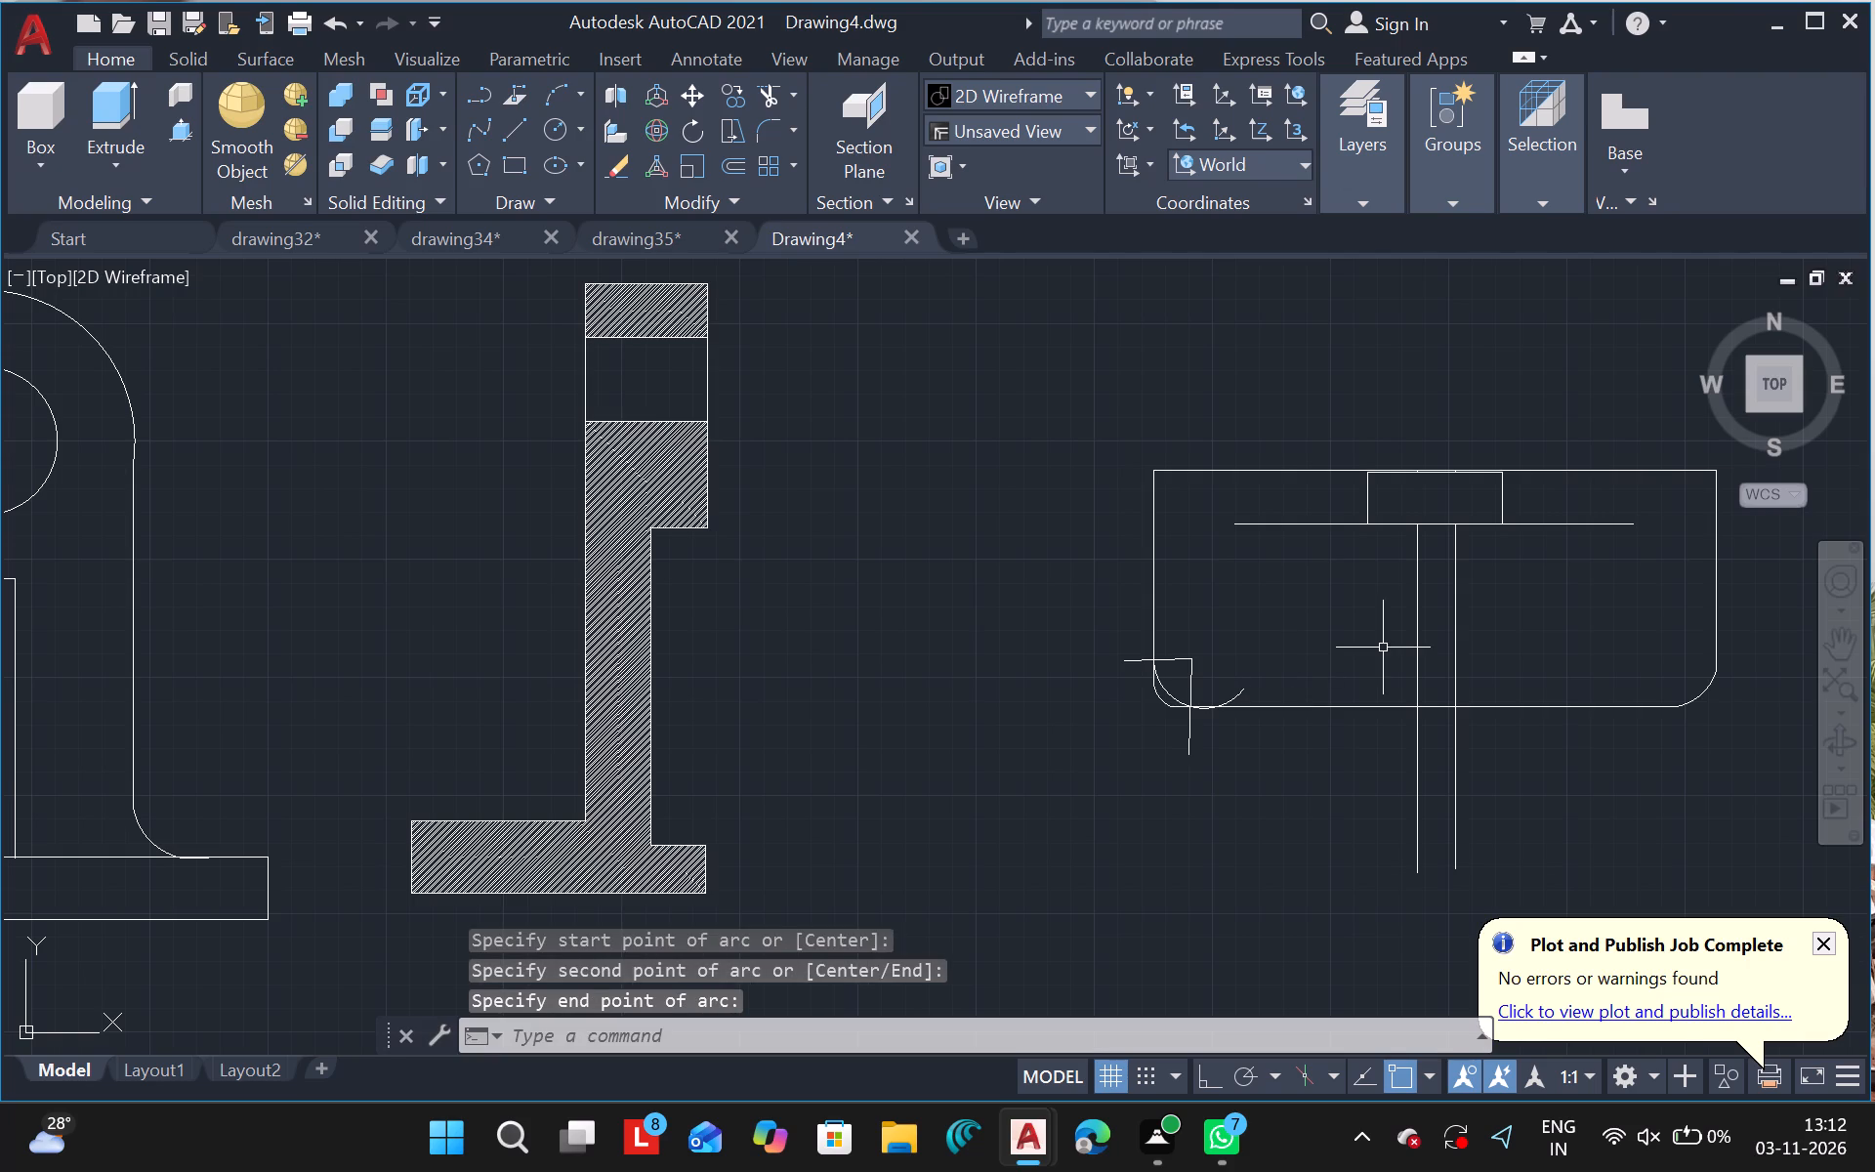
Trim the construction lines inside the lower-left corner, the vertical line's stub below the outline, and the new arc's overhang.
{"action": "type", "text": "ttr"}
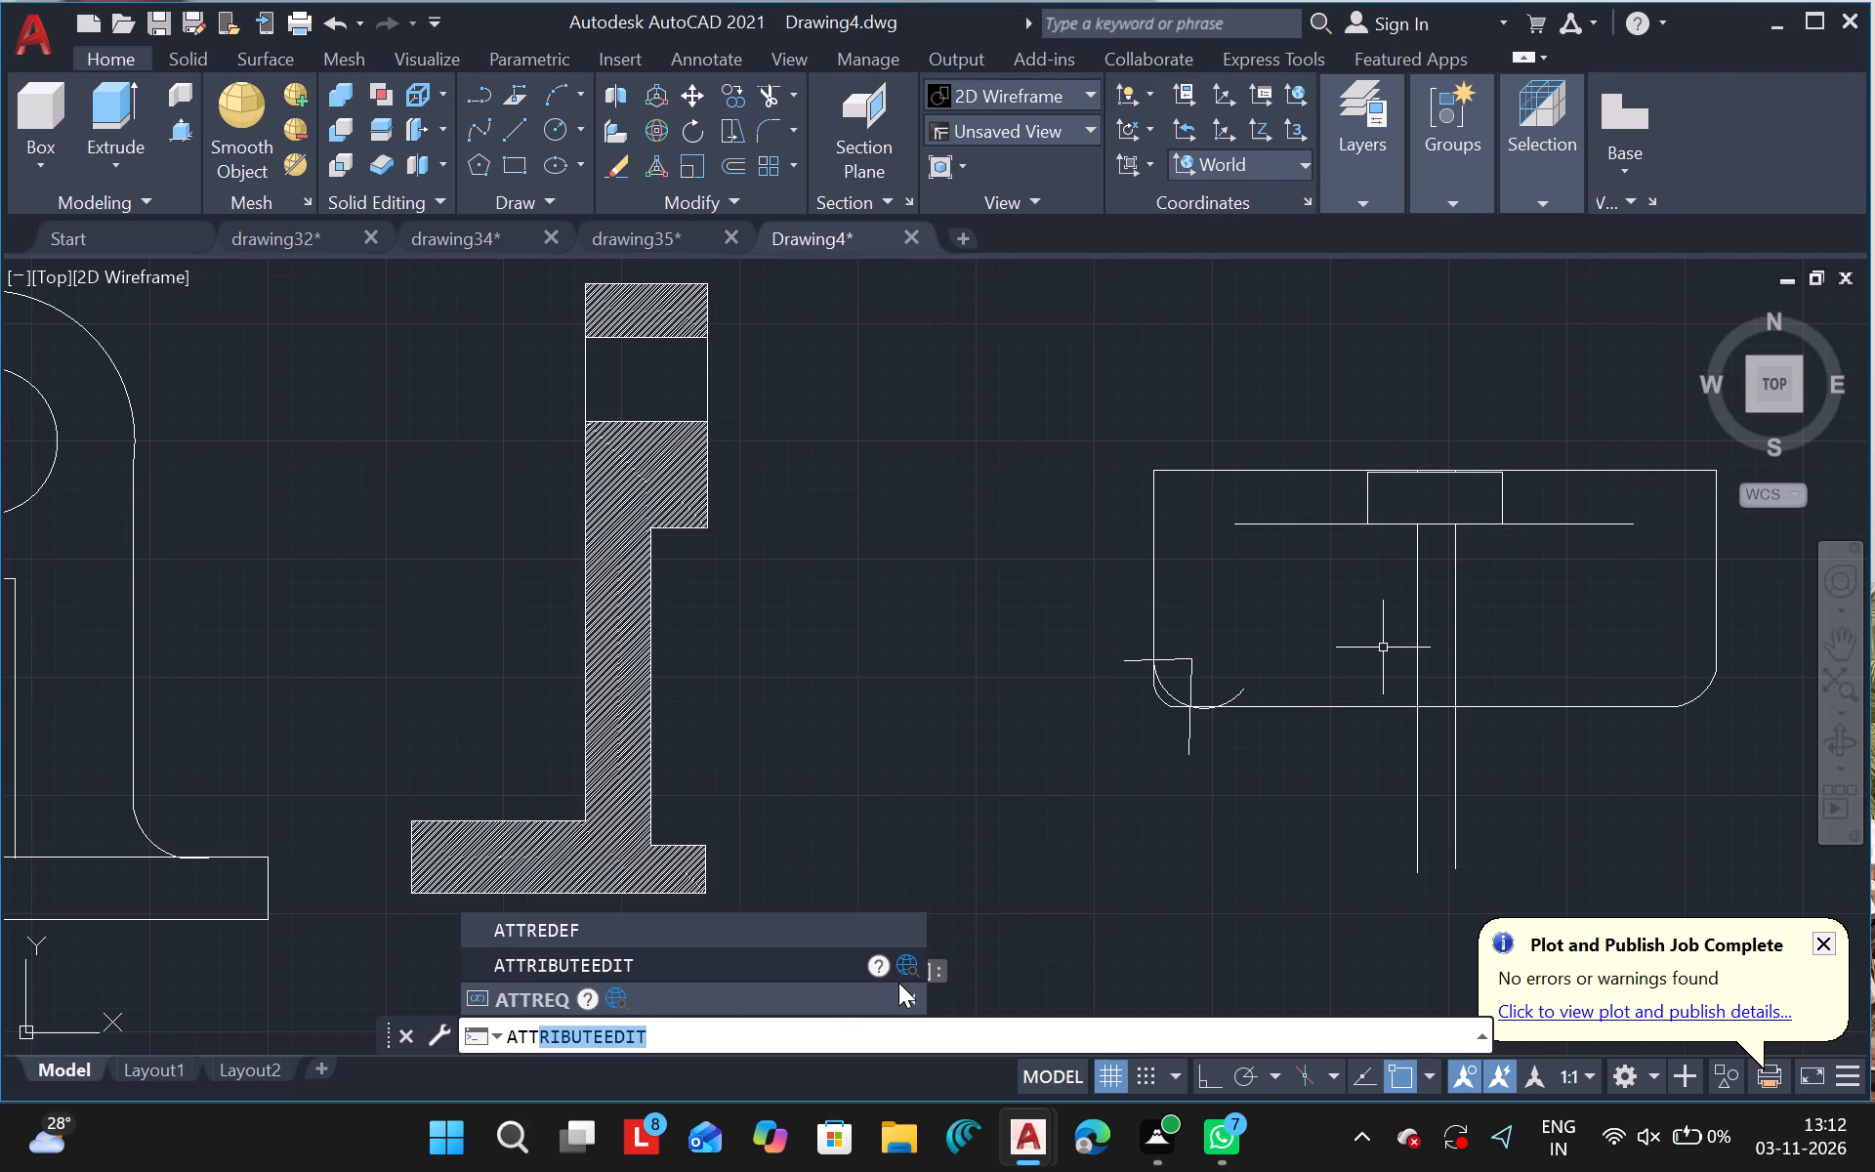
{"action": "key", "text": "BackSpace"}
{"action": "key", "text": "BackSpace"}
{"action": "key", "text": "BackSpace"}
{"action": "key", "text": "BackSpace"}
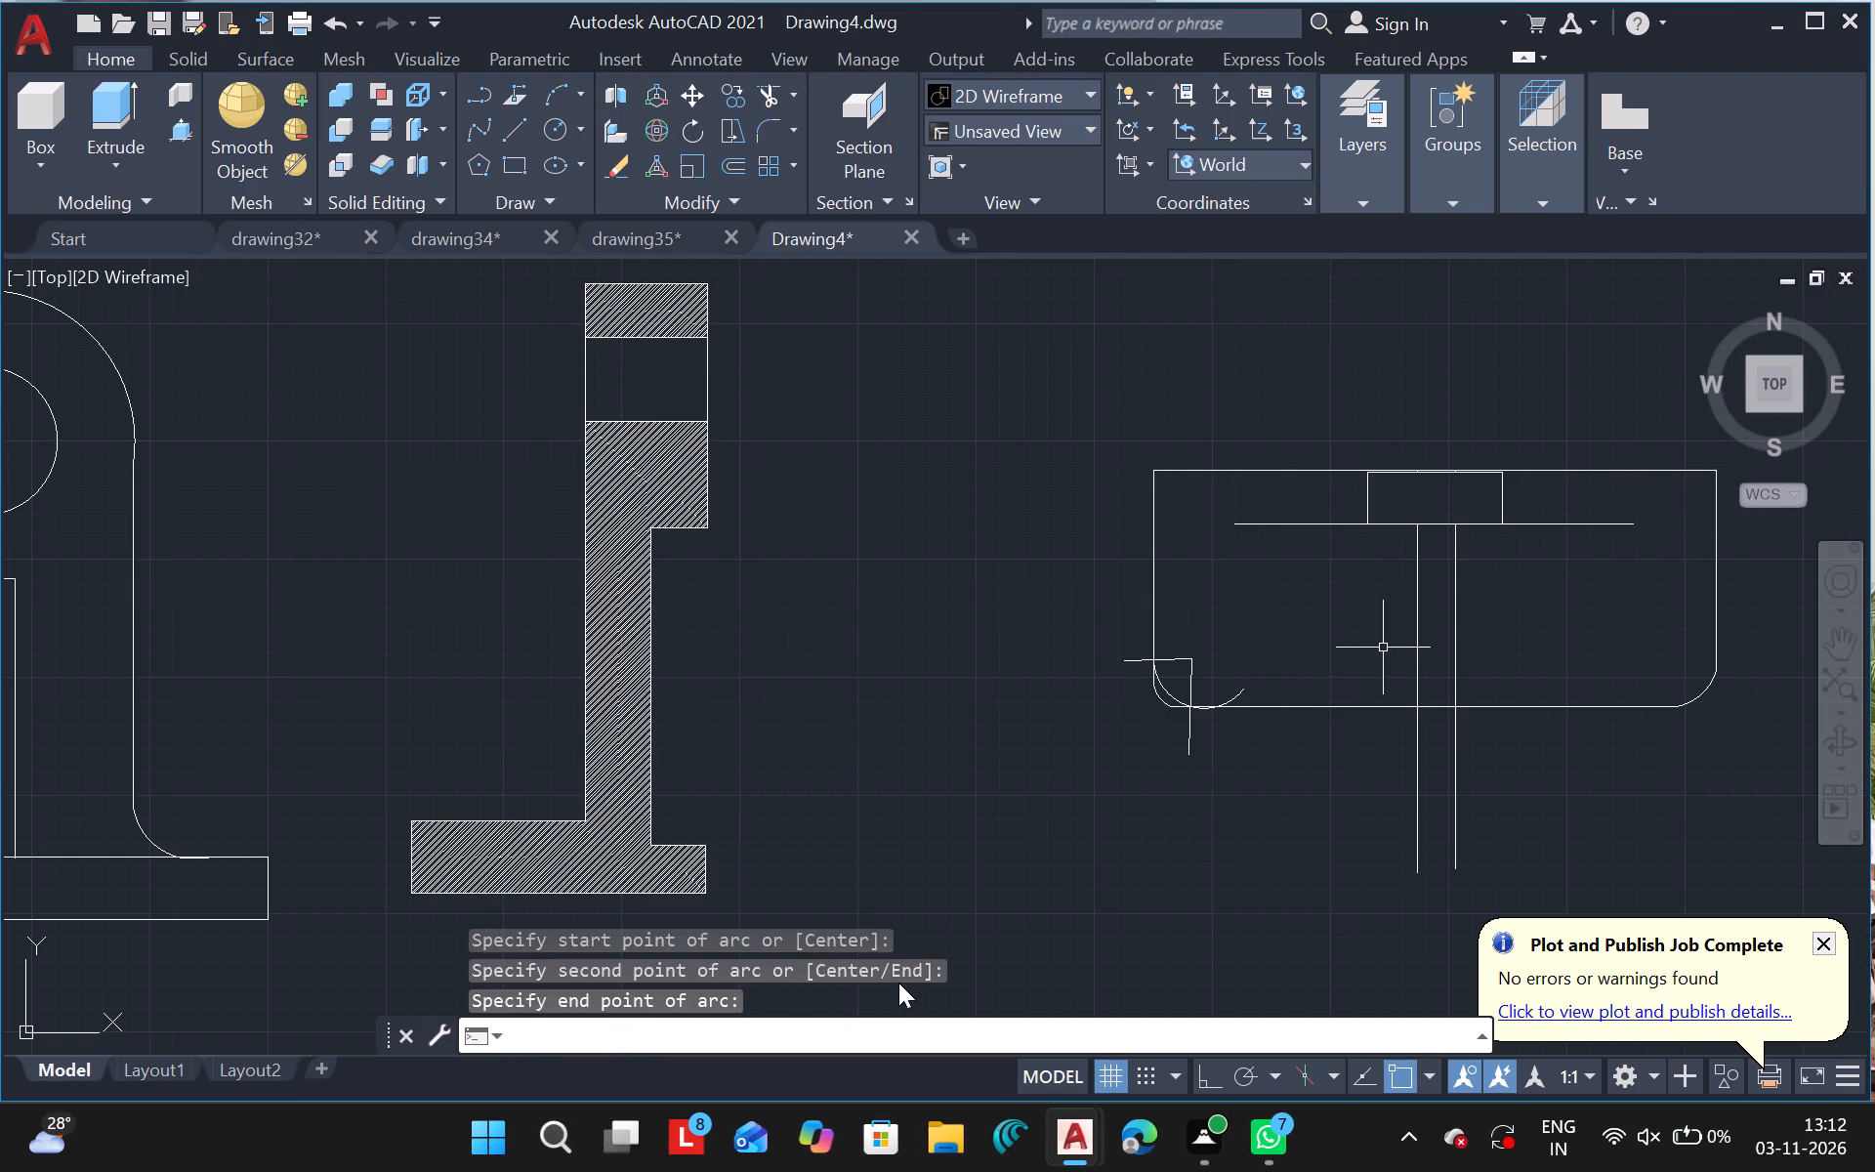
{"action": "type", "text": "tr"}
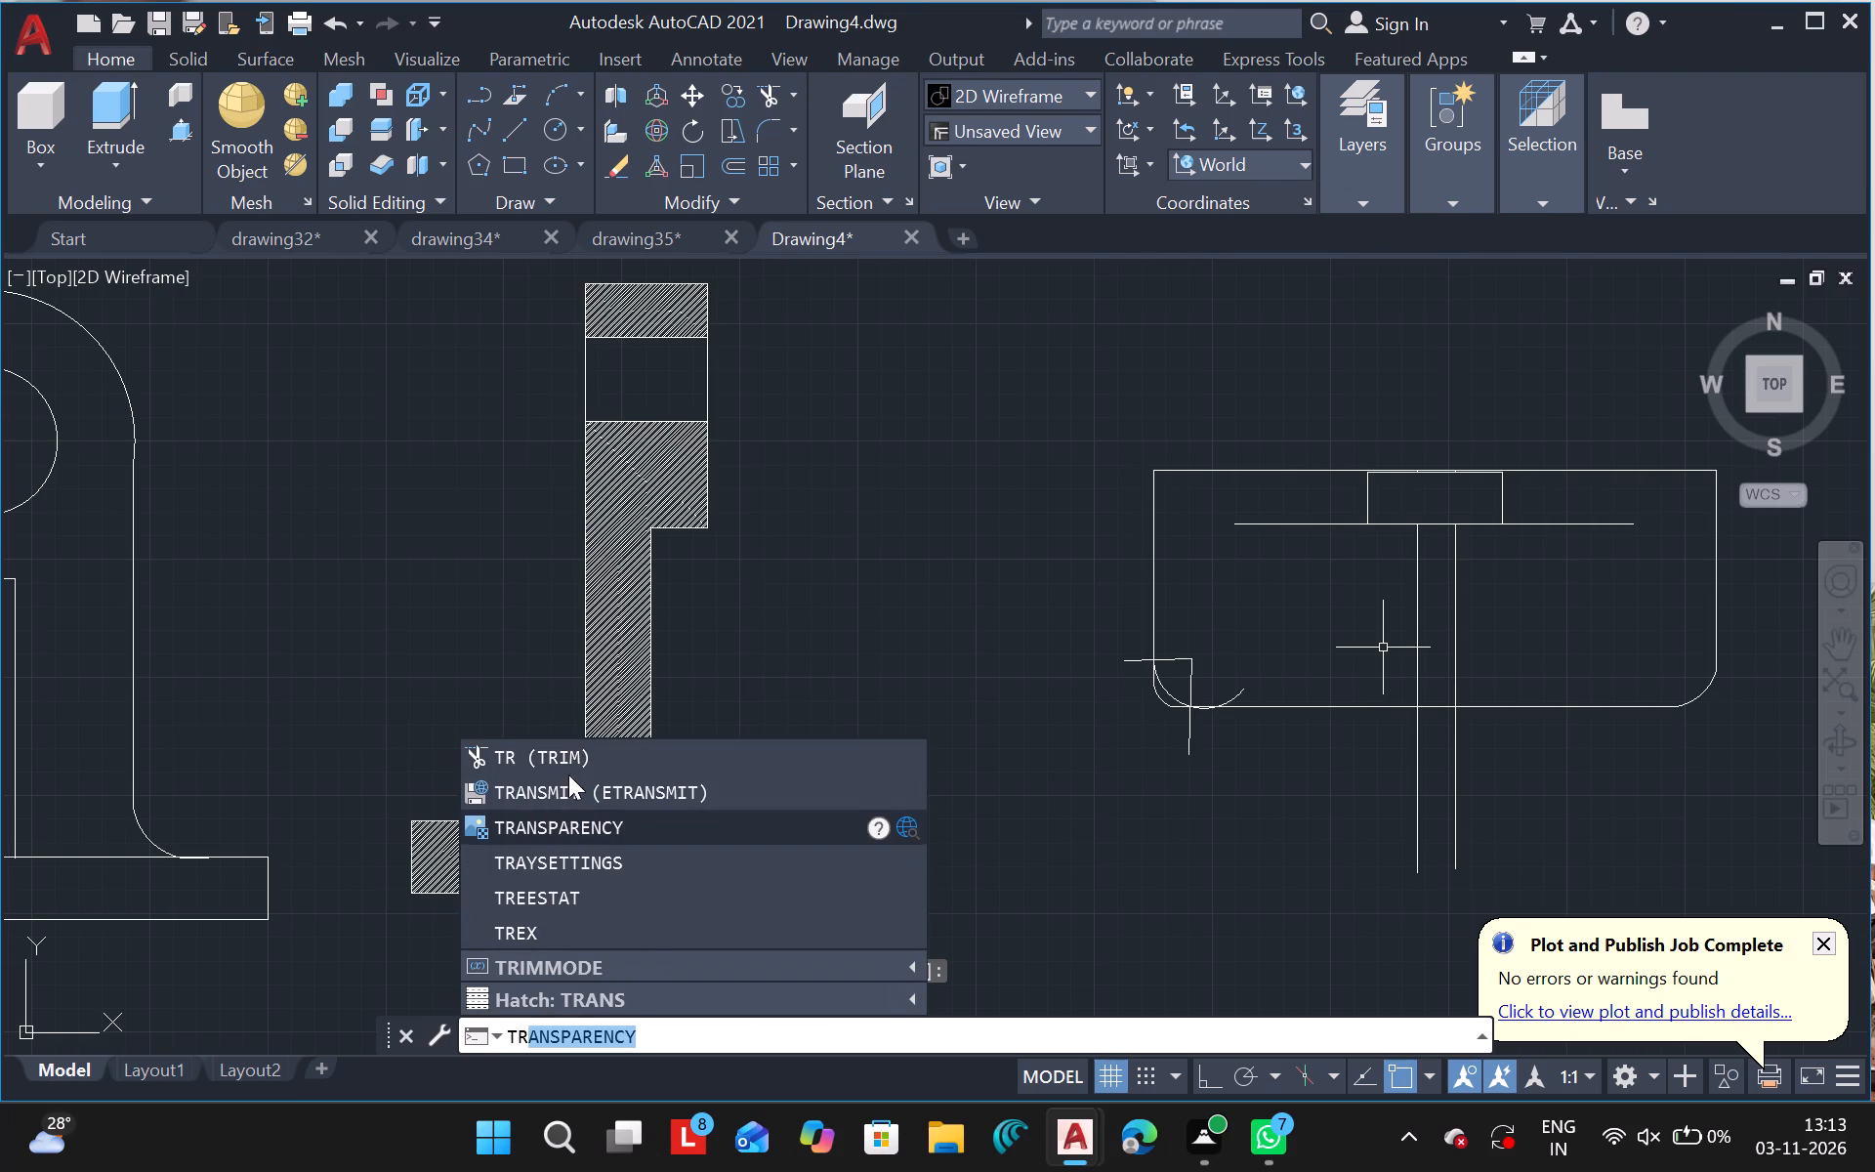
{"action": "left_click", "coordinate": [573, 758]}
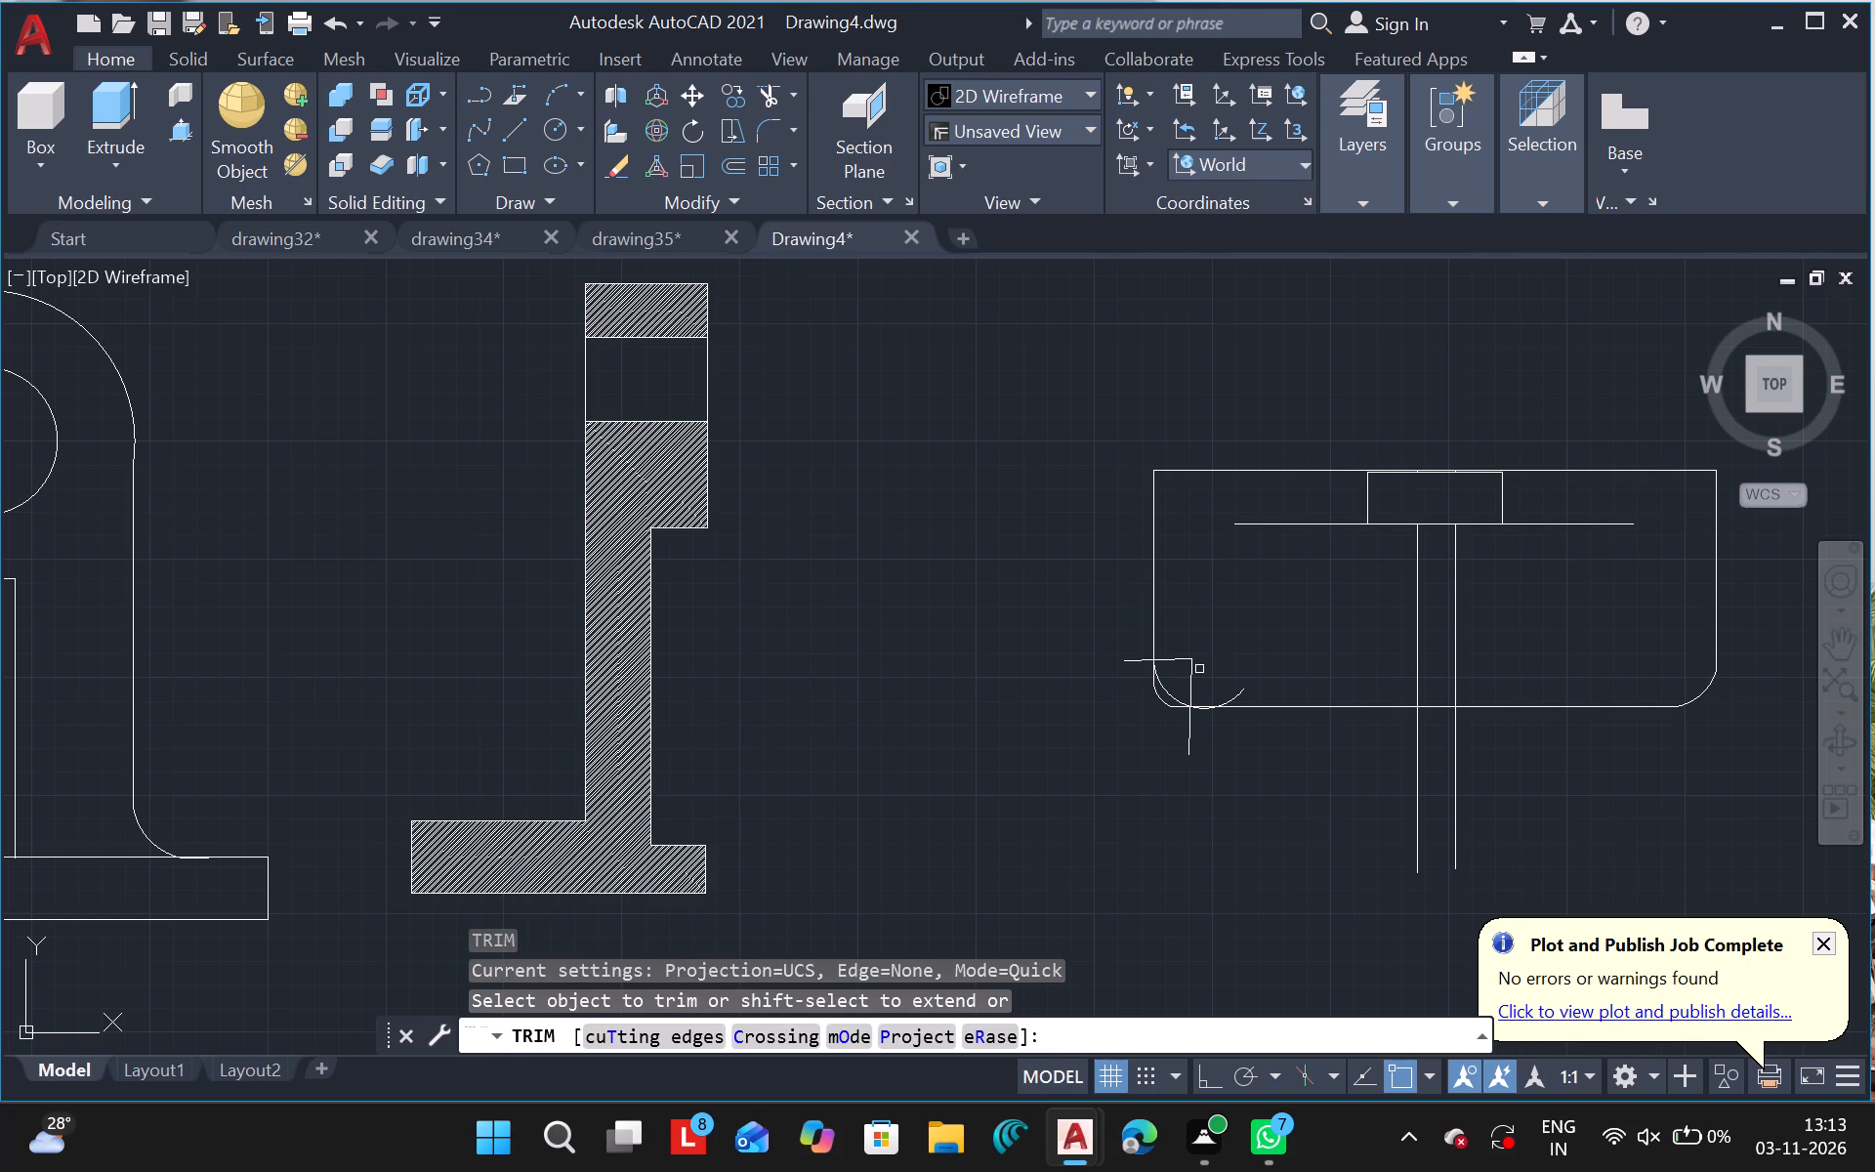
{"action": "left_click_drag", "start_coordinate": [1195, 669], "coordinate": [1190, 653]}
{"action": "left_click", "coordinate": [1190, 653]}
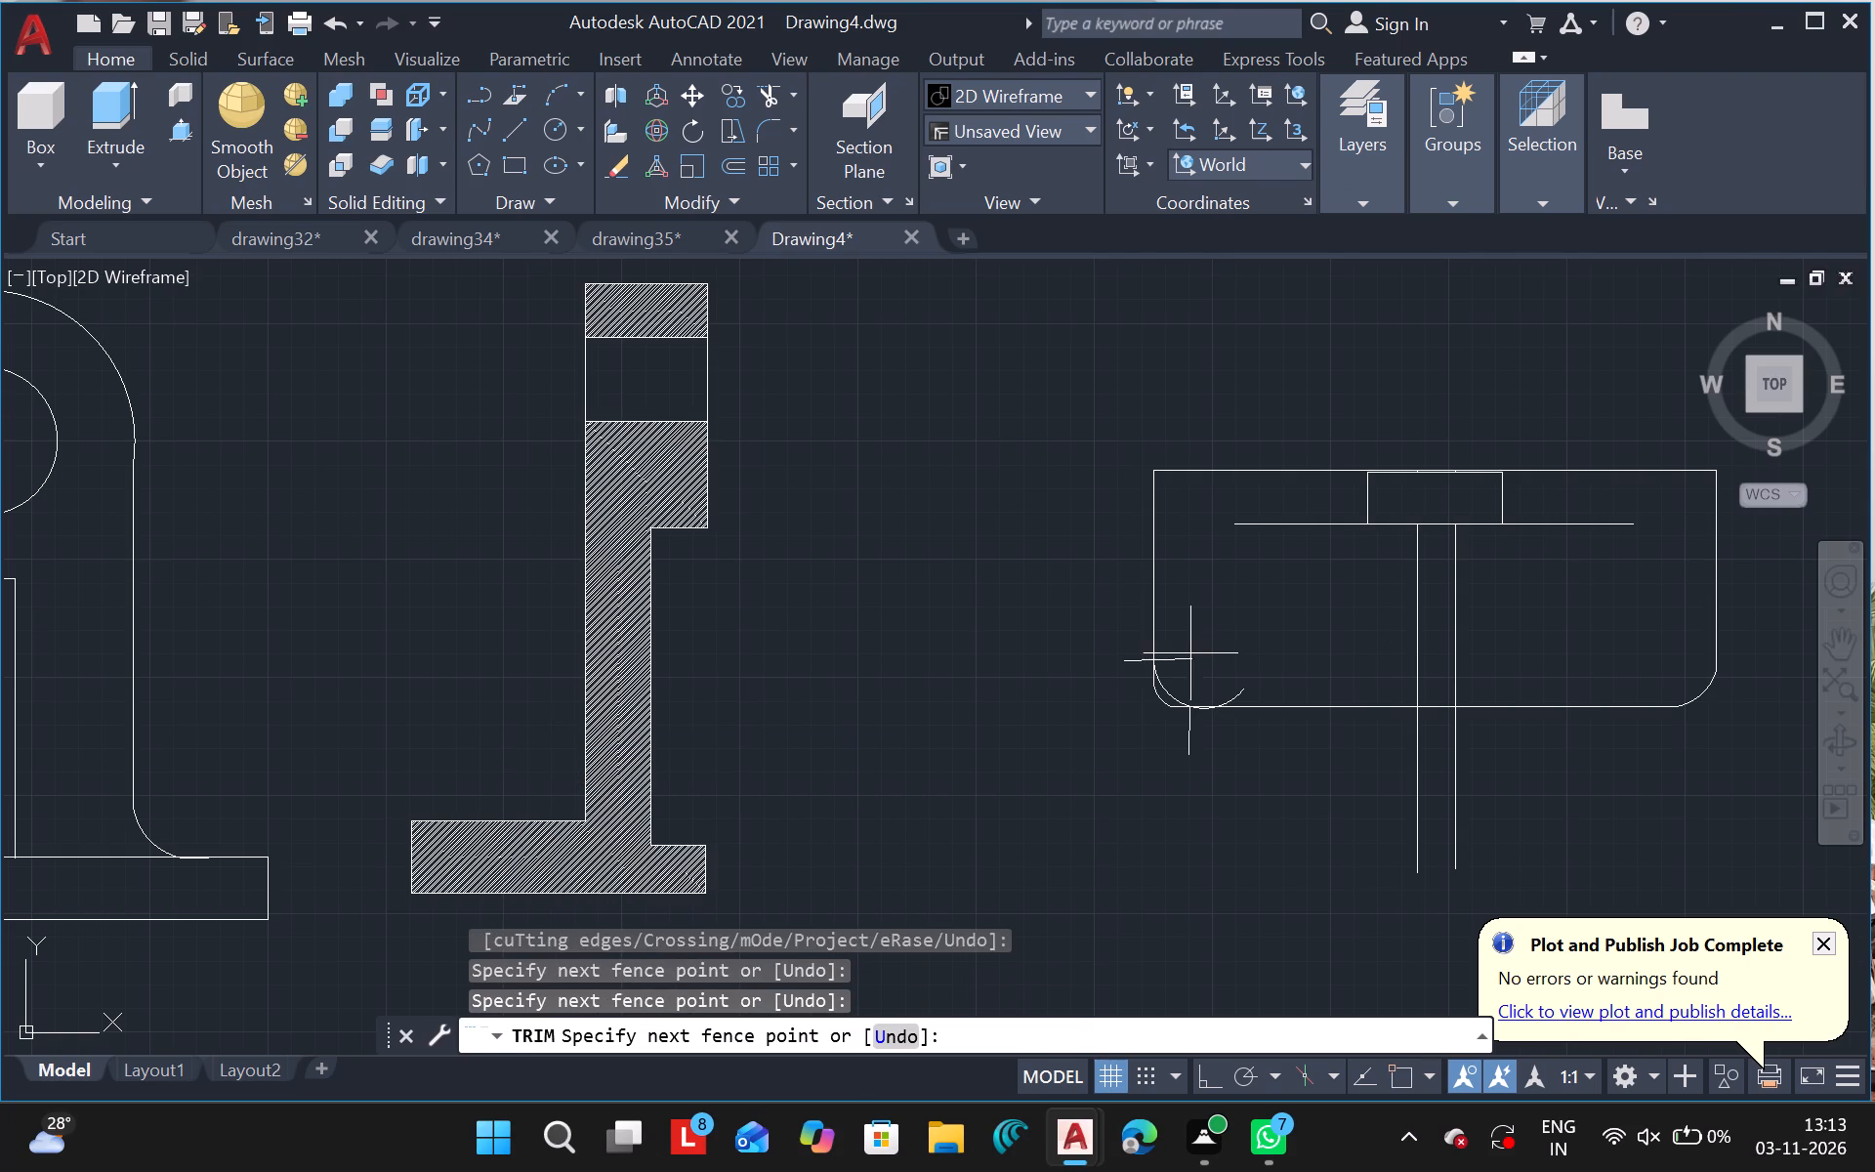
{"action": "left_click", "coordinate": [1181, 671]}
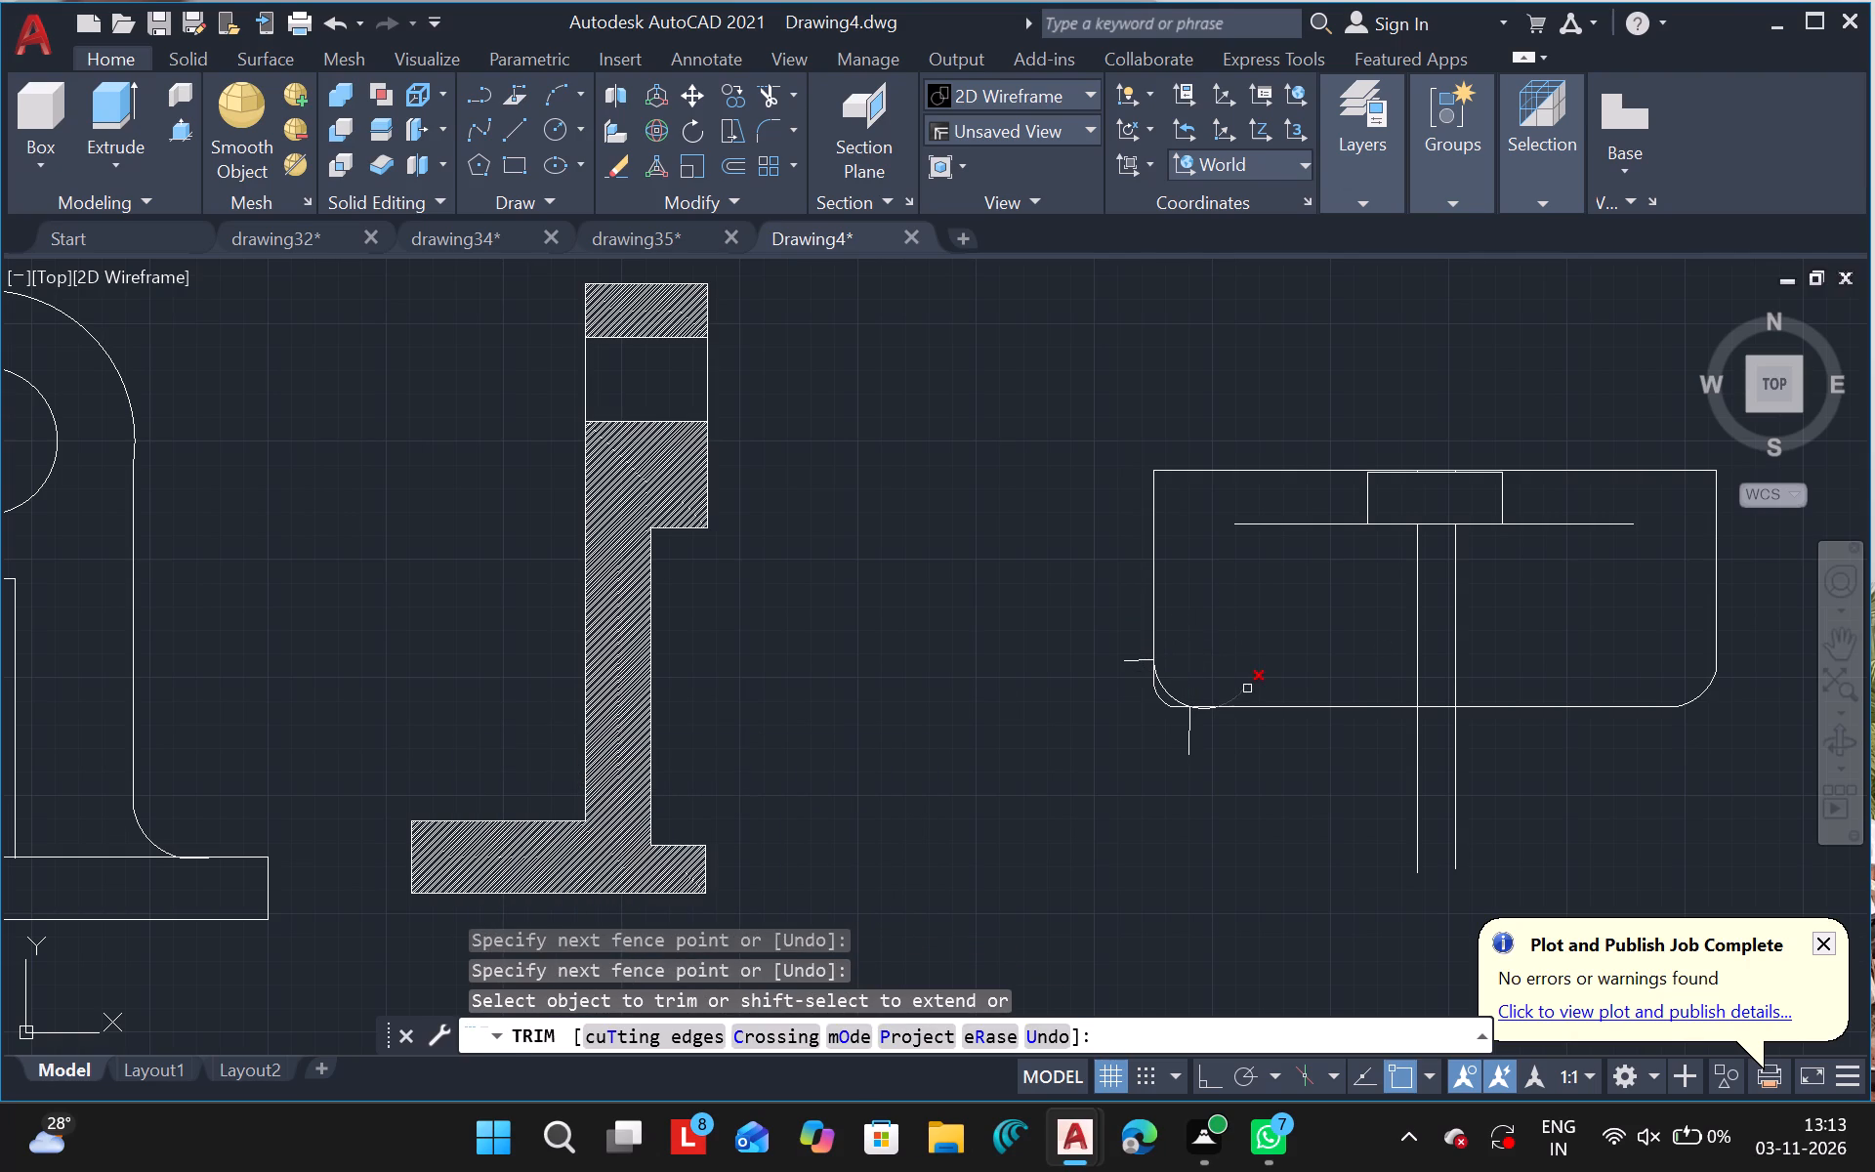
{"action": "left_click_drag", "start_coordinate": [1246, 689], "coordinate": [1189, 732]}
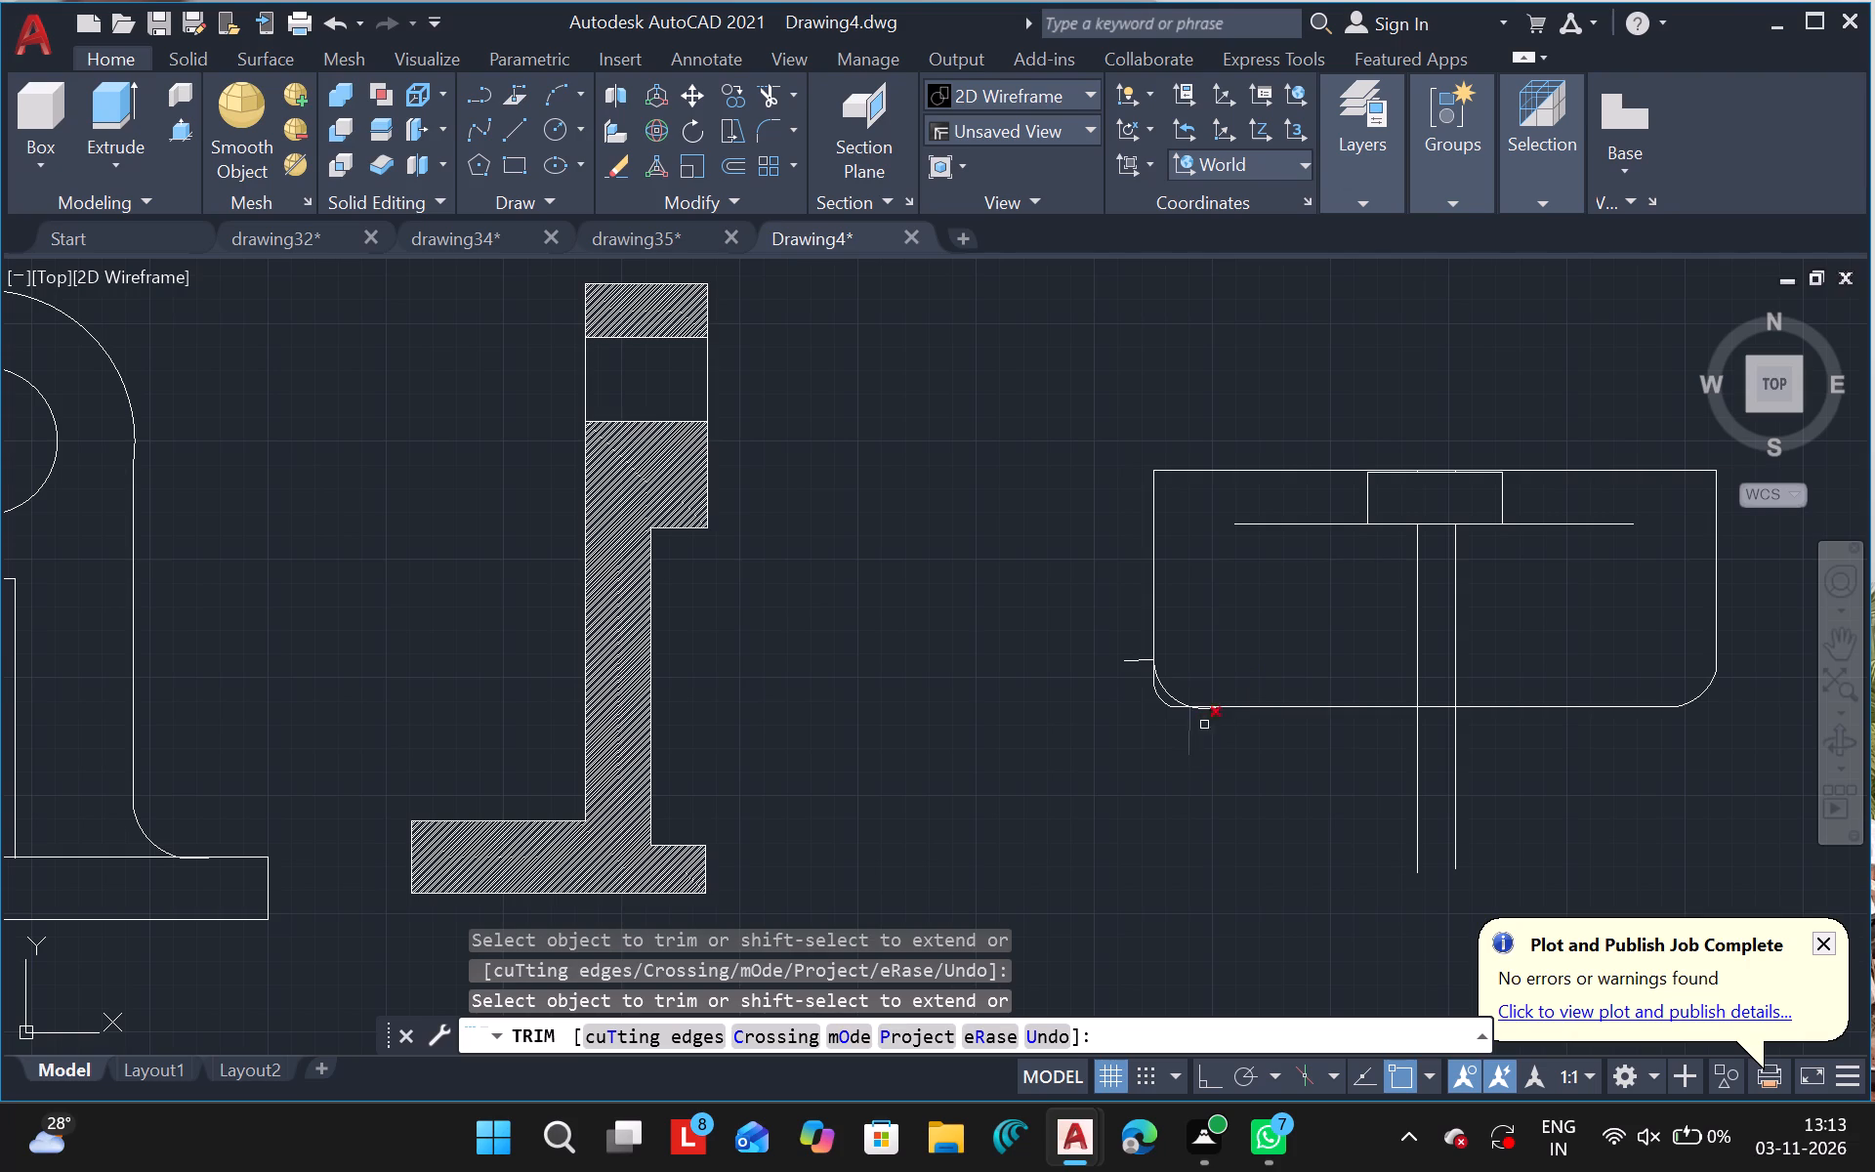
{"action": "left_click", "coordinate": [1188, 725]}
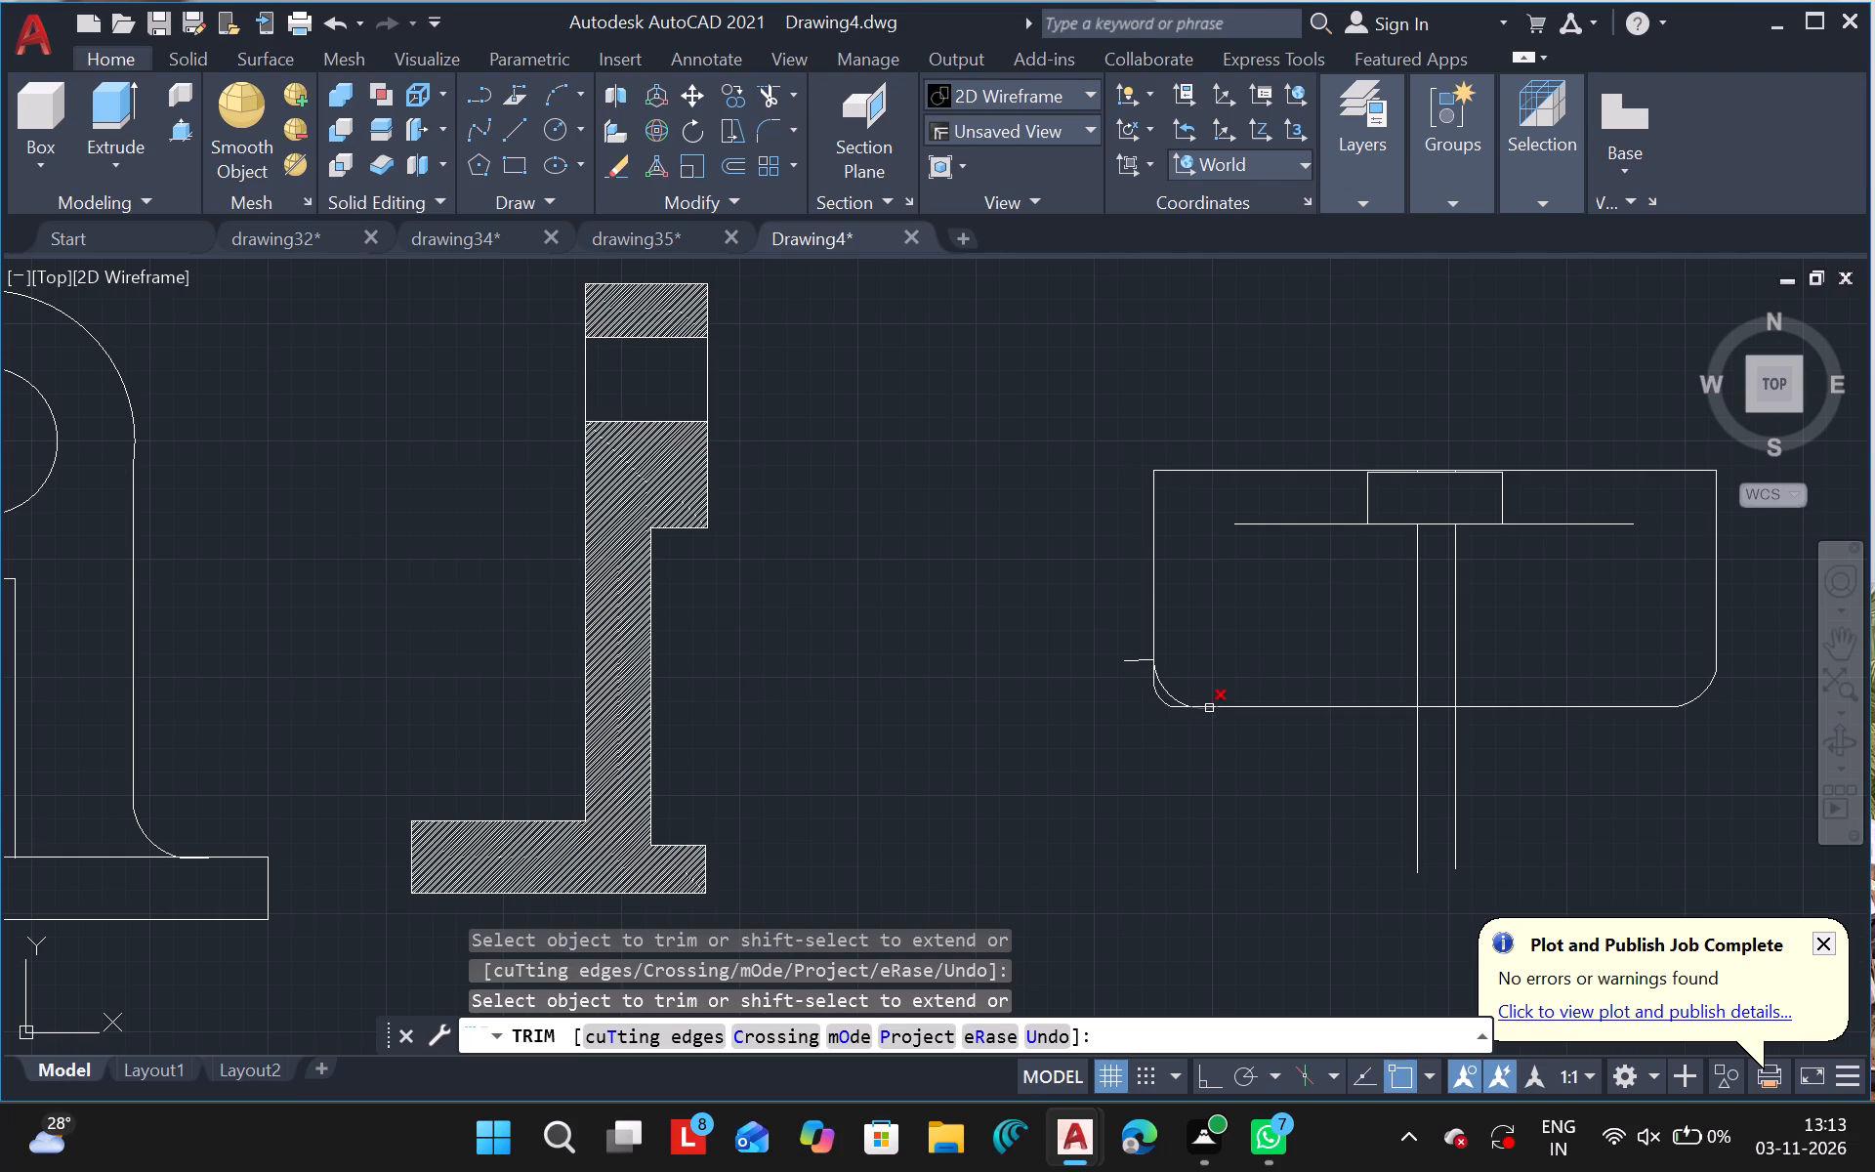
{"action": "left_click", "coordinate": [1209, 708]}
Trim the old smaller corner arc, the horizontal construction stub, and the side and bottom edges back to the new lower-left arc.
{"action": "left_click_drag", "start_coordinate": [1166, 705], "coordinate": [1159, 684]}
{"action": "left_click_drag", "start_coordinate": [1159, 684], "coordinate": [1149, 684]}
{"action": "left_click_drag", "start_coordinate": [1149, 684], "coordinate": [1145, 662]}
{"action": "left_click_drag", "start_coordinate": [1145, 662], "coordinate": [1147, 699]}
{"action": "left_click_drag", "start_coordinate": [1147, 699], "coordinate": [1169, 707]}
{"action": "left_click_drag", "start_coordinate": [1169, 707], "coordinate": [1305, 598]}
{"action": "key", "text": "Escape"}
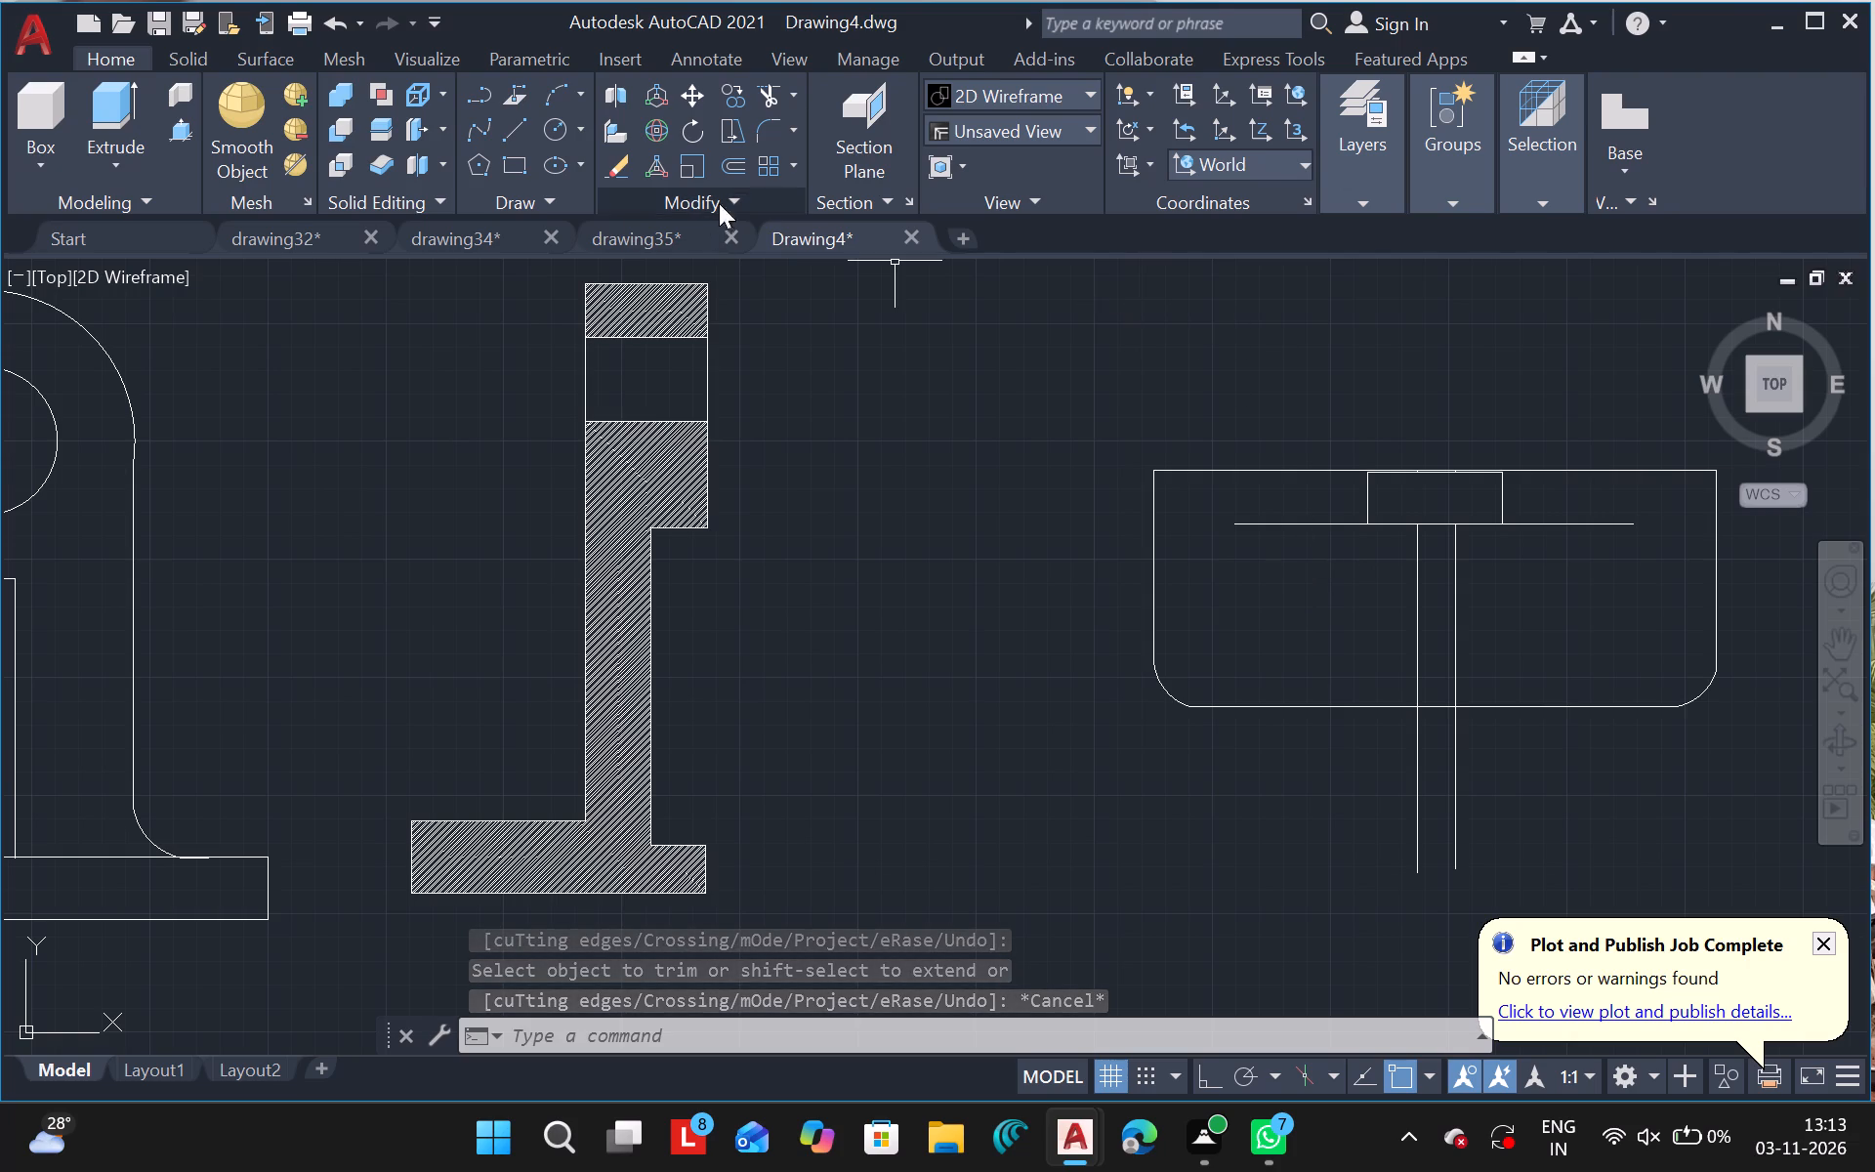
Draw a small circle in the left half of the third view, below the inner horizontal line.
{"action": "left_click", "coordinate": [562, 127]}
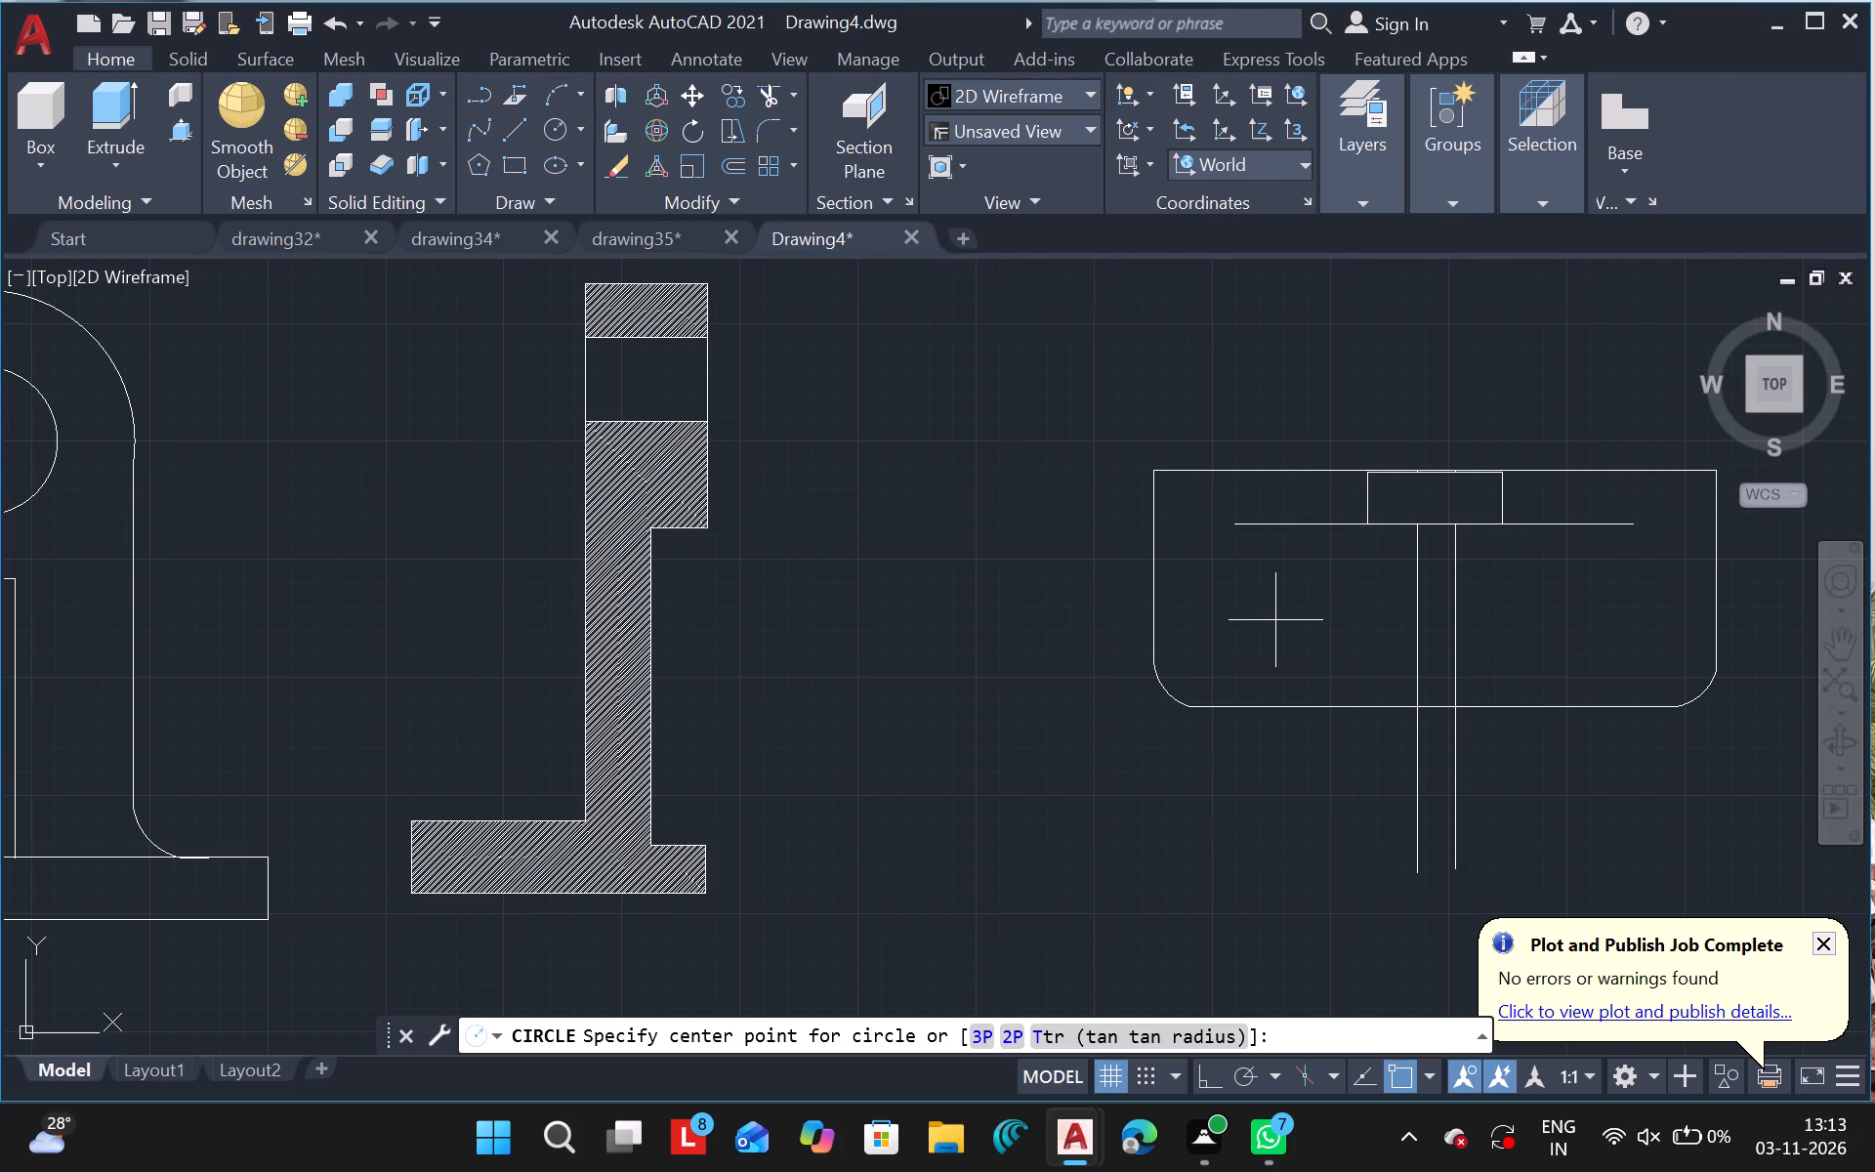
{"action": "left_click_drag", "start_coordinate": [1271, 601], "coordinate": [1279, 620]}
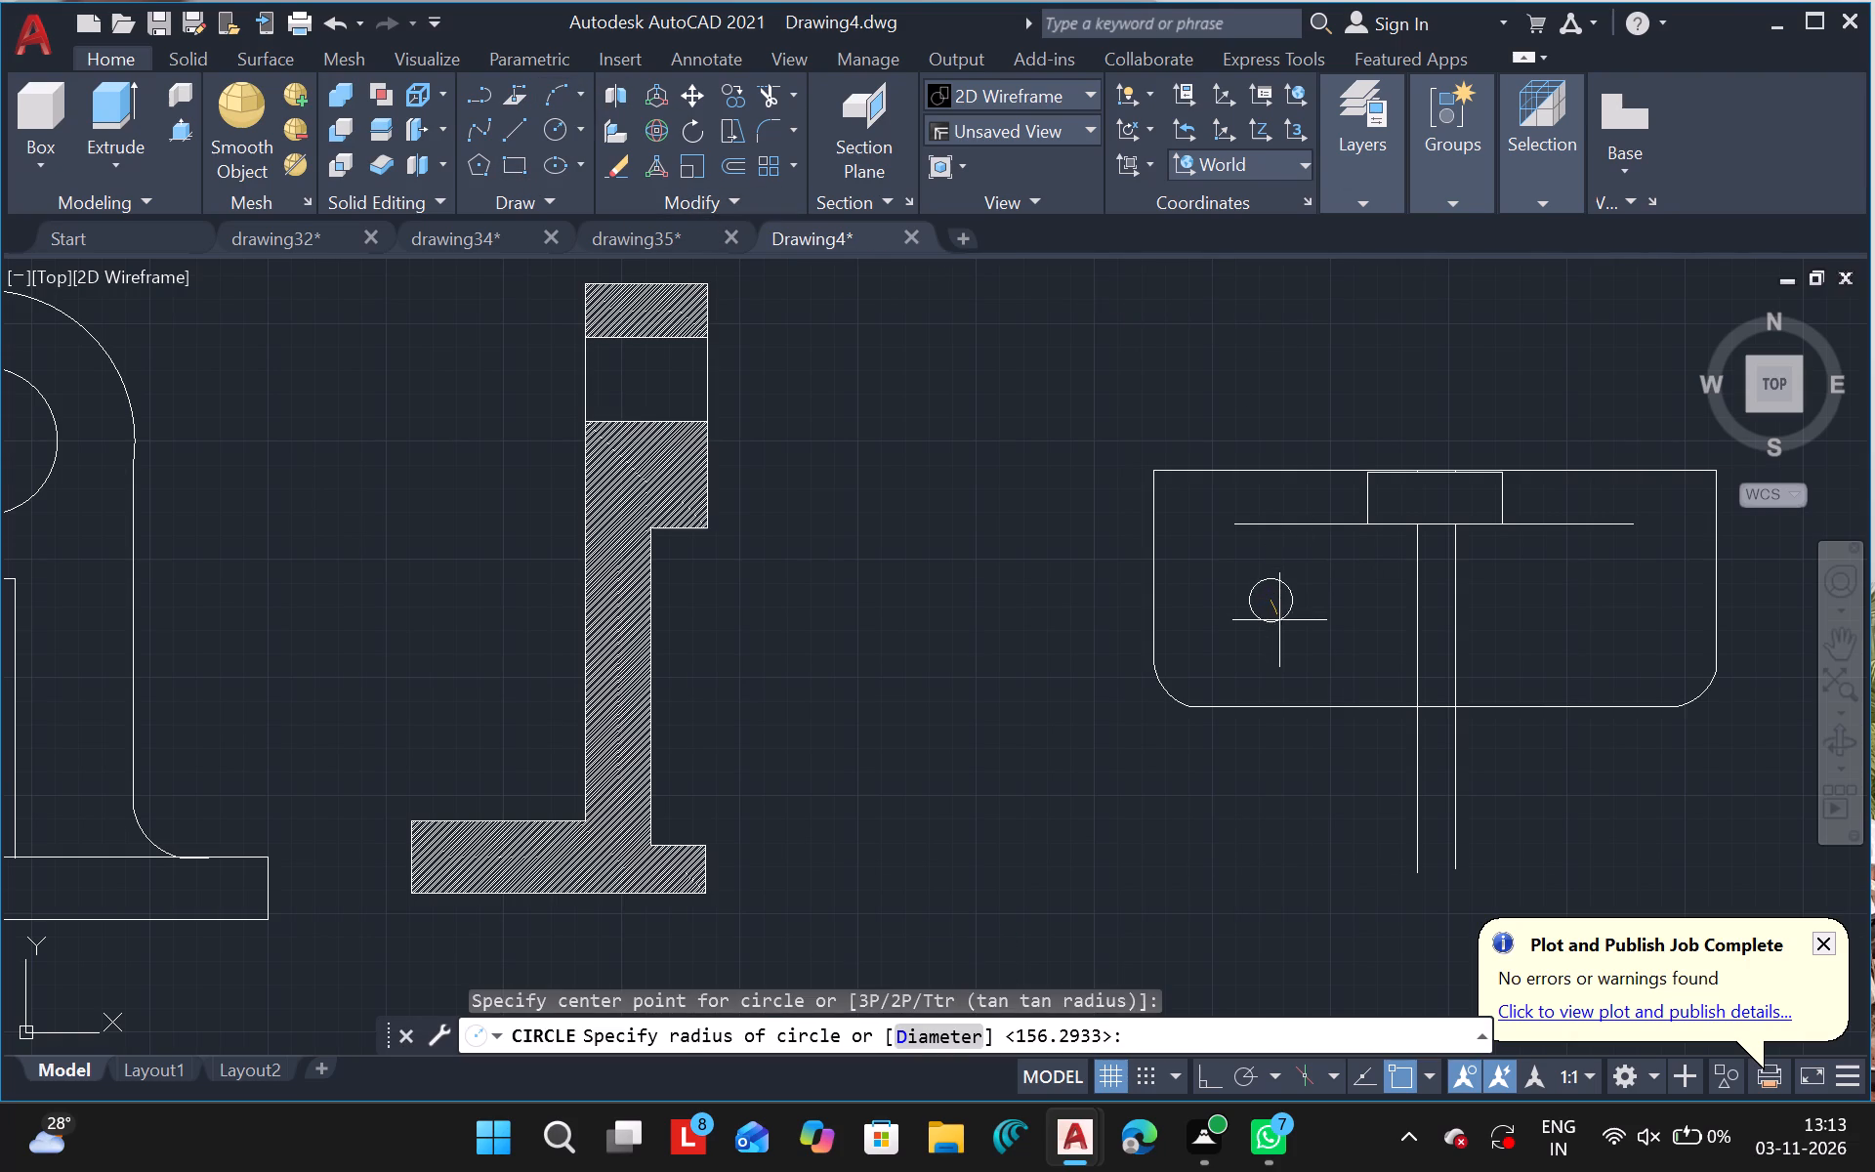
{"action": "left_click_drag", "start_coordinate": [1279, 620], "coordinate": [1284, 635]}
{"action": "left_click", "coordinate": [1284, 635]}
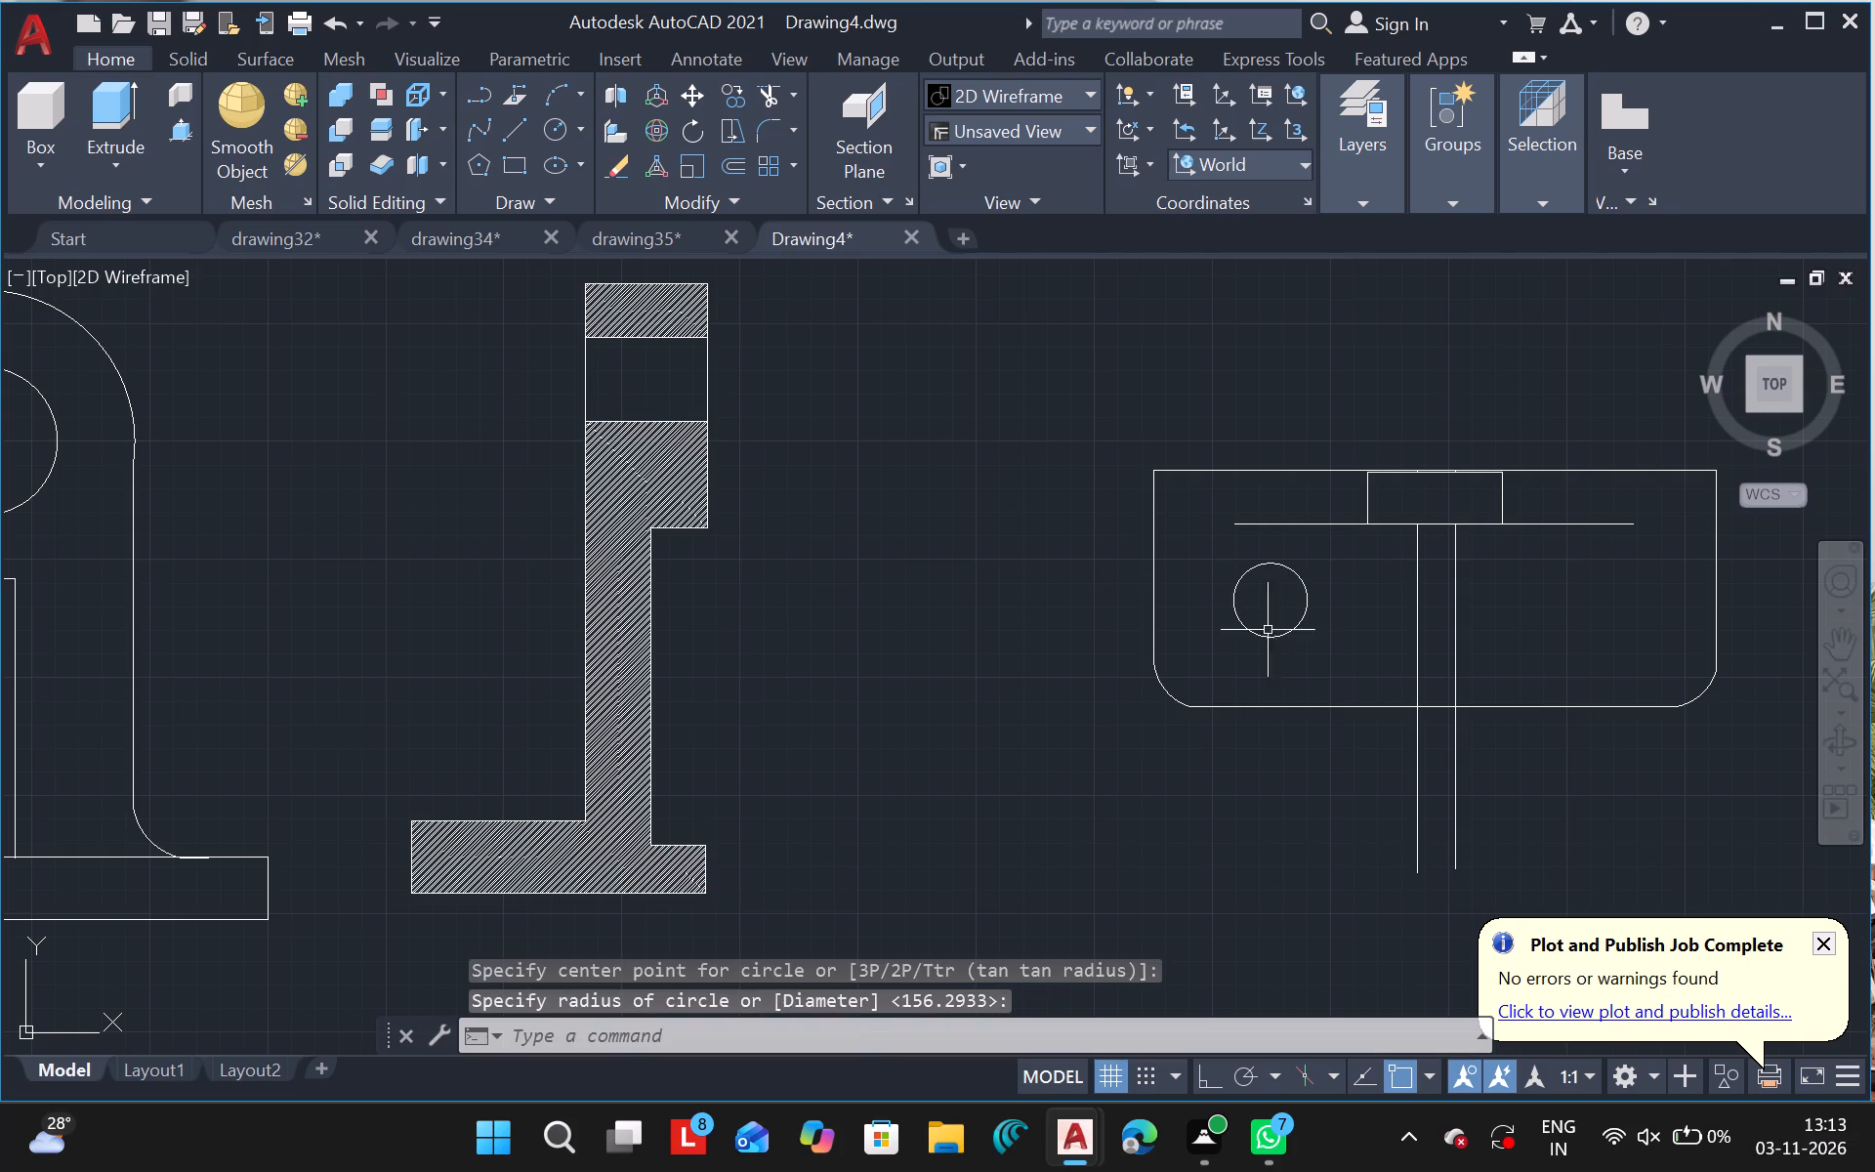
Copy the circle horizontally from its centre to the matching place in the right half of the third view.
{"action": "left_click_drag", "start_coordinate": [1206, 567], "coordinate": [1189, 608]}
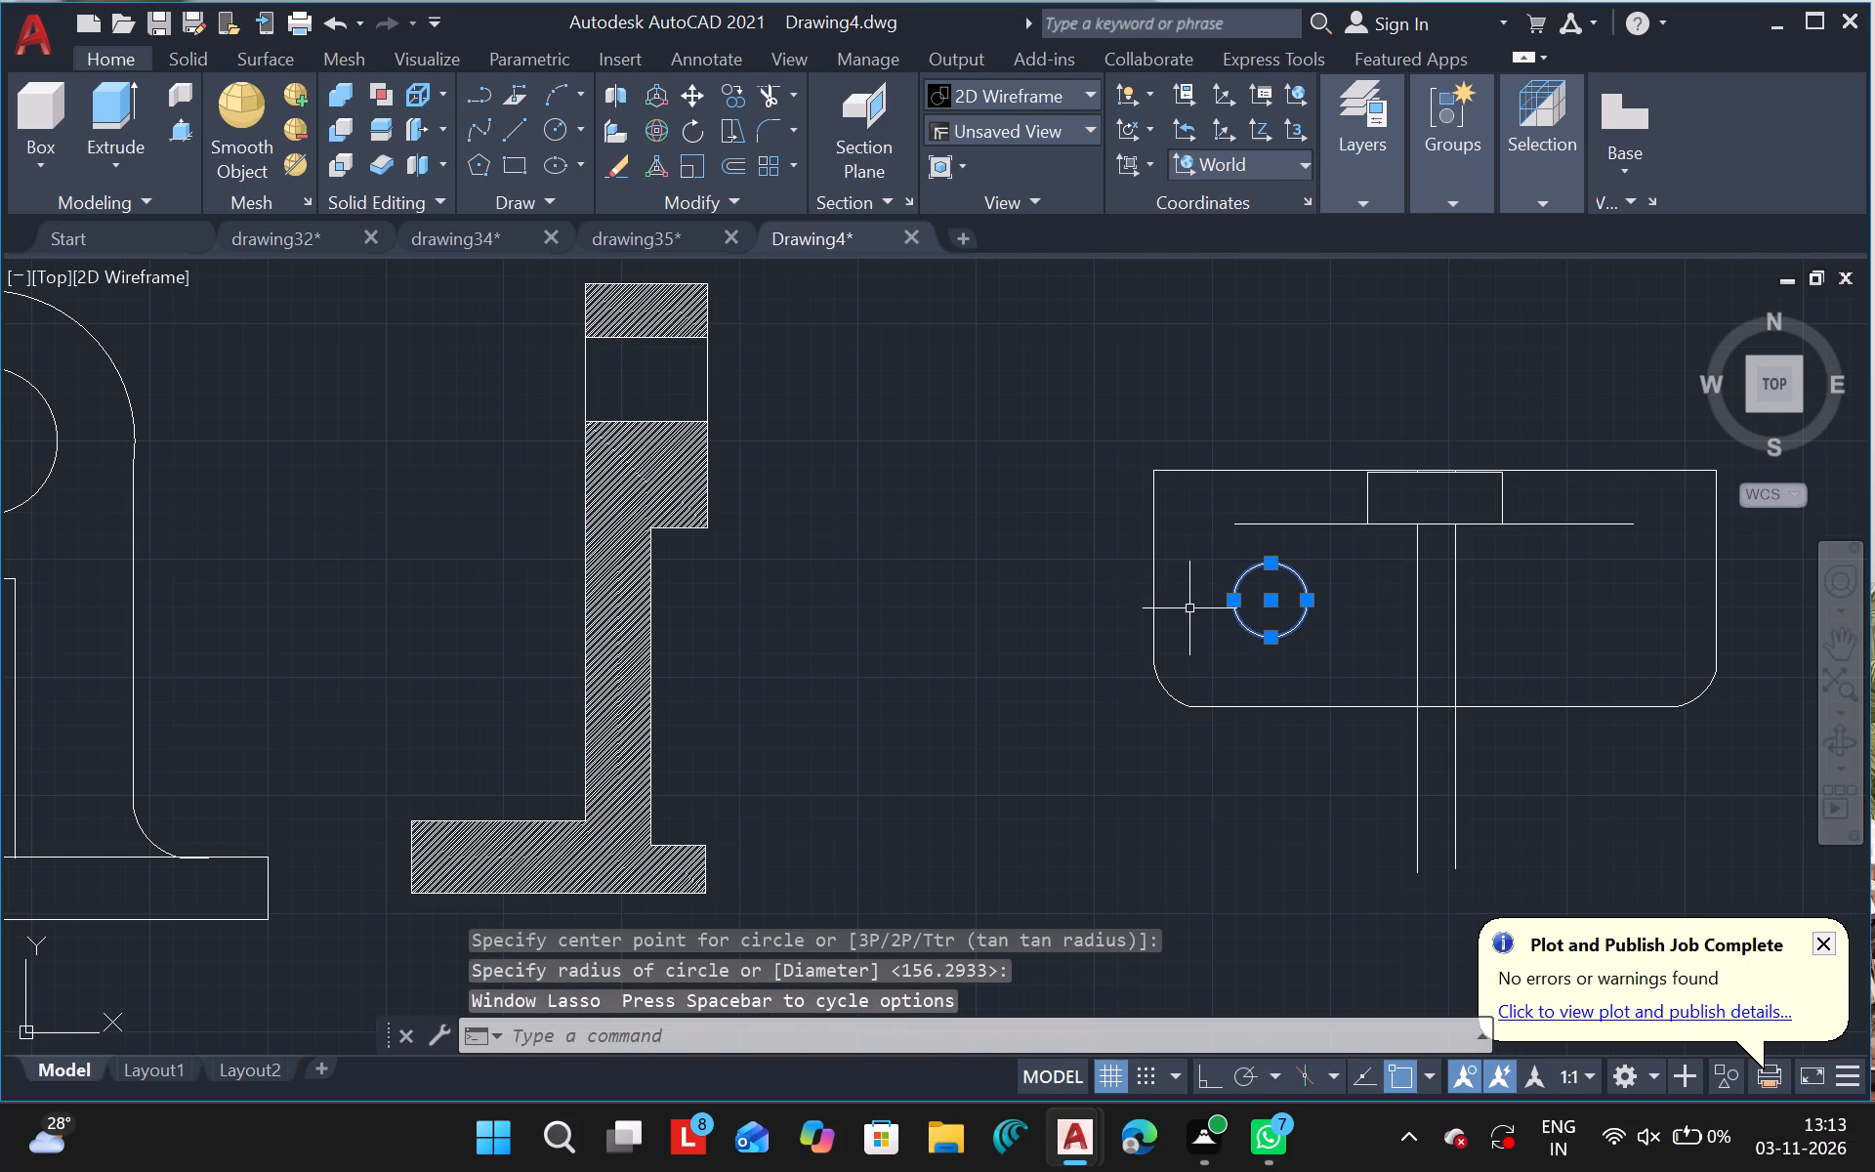
{"action": "type", "text": "co"}
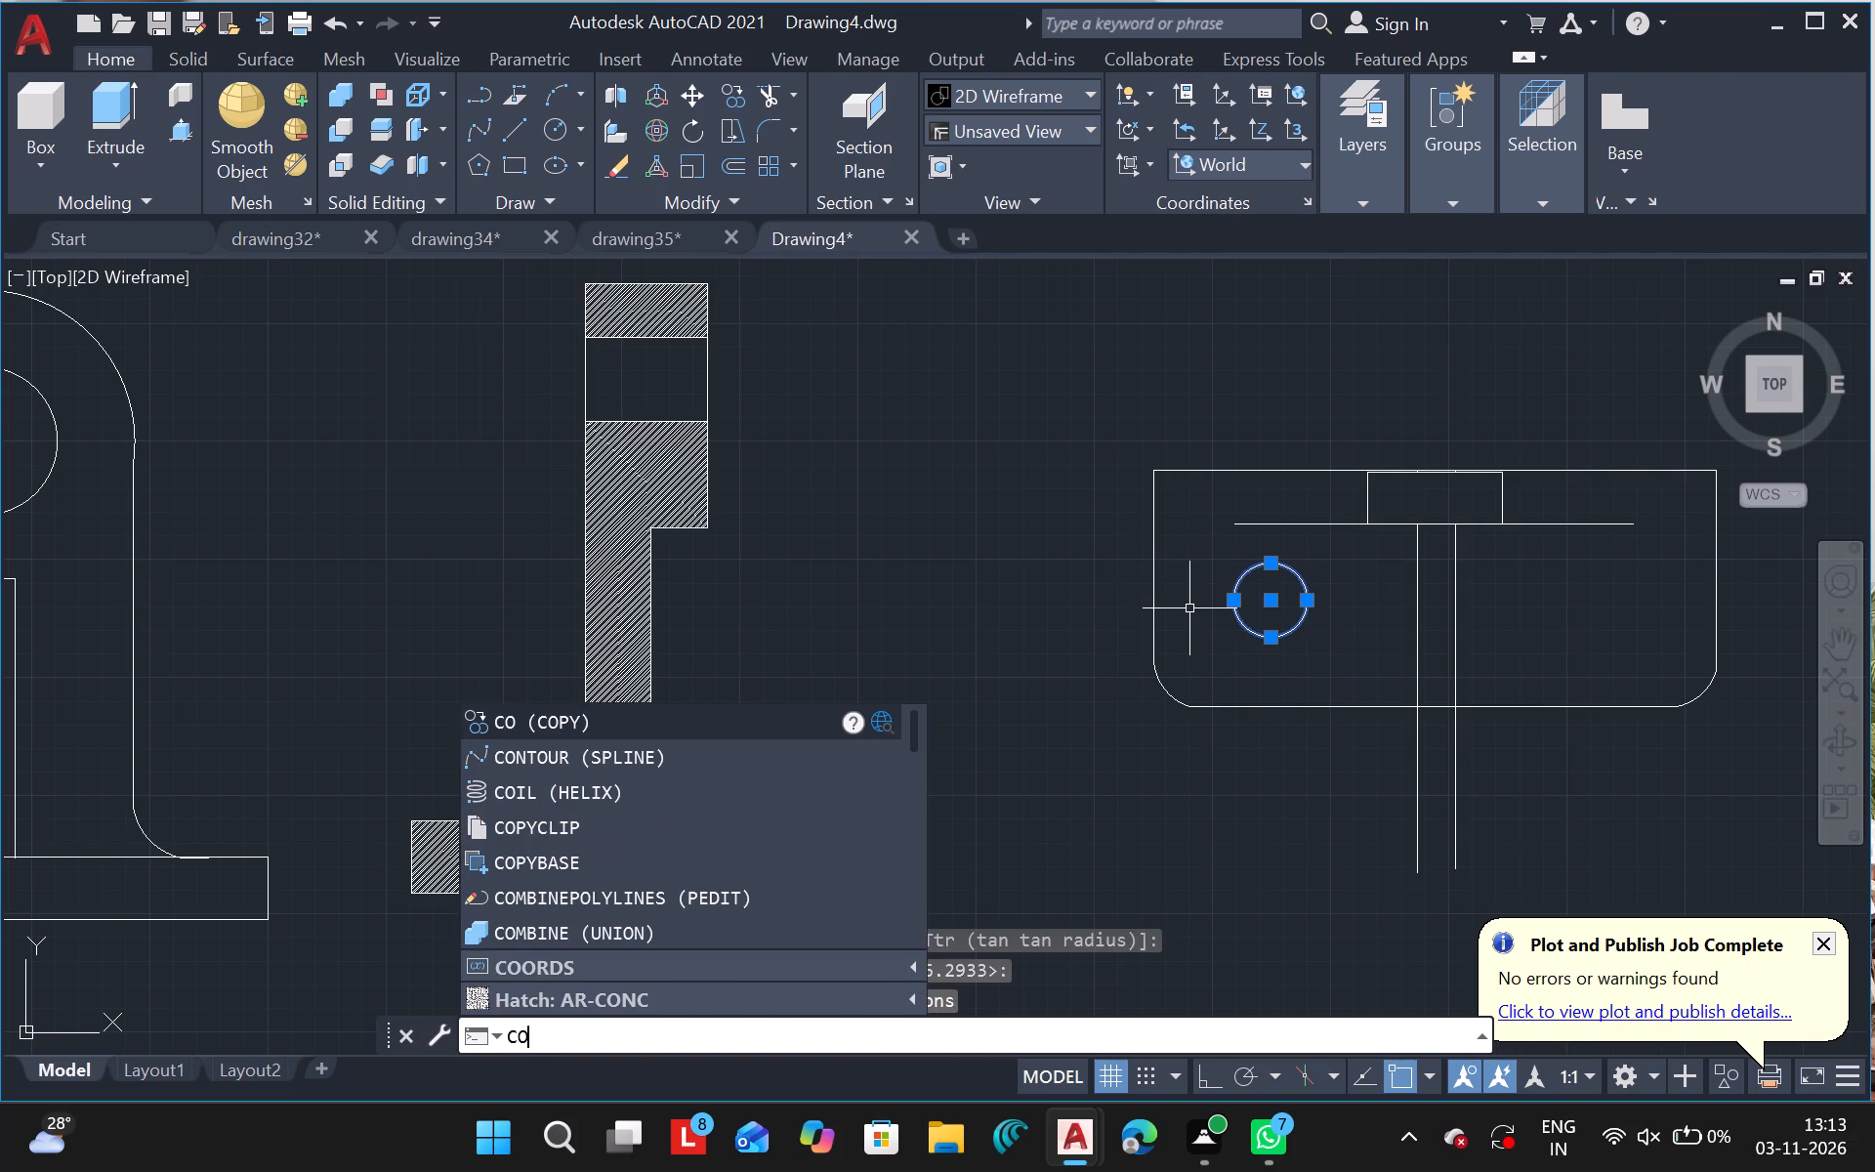
{"action": "left_click", "coordinate": [584, 730]}
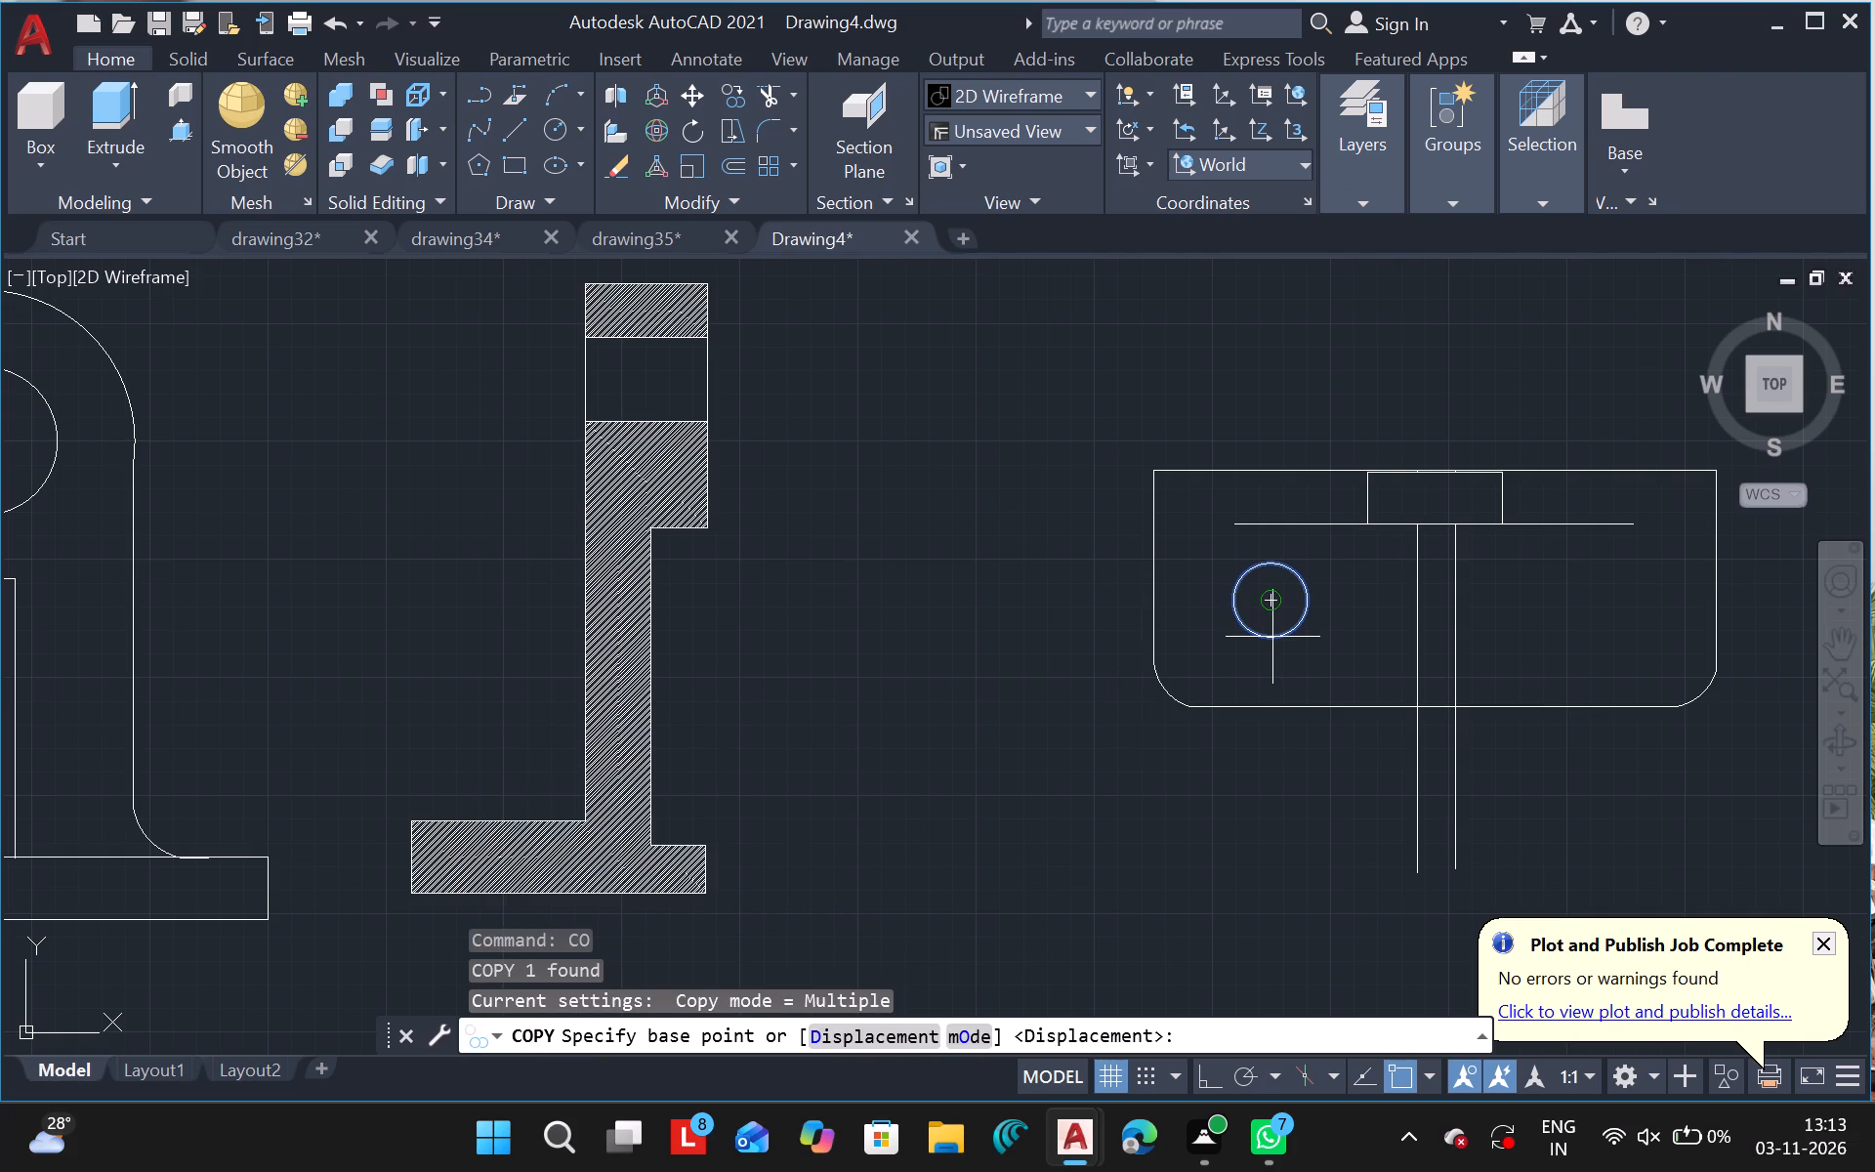
{"action": "left_click_drag", "start_coordinate": [1272, 637], "coordinate": [1483, 617]}
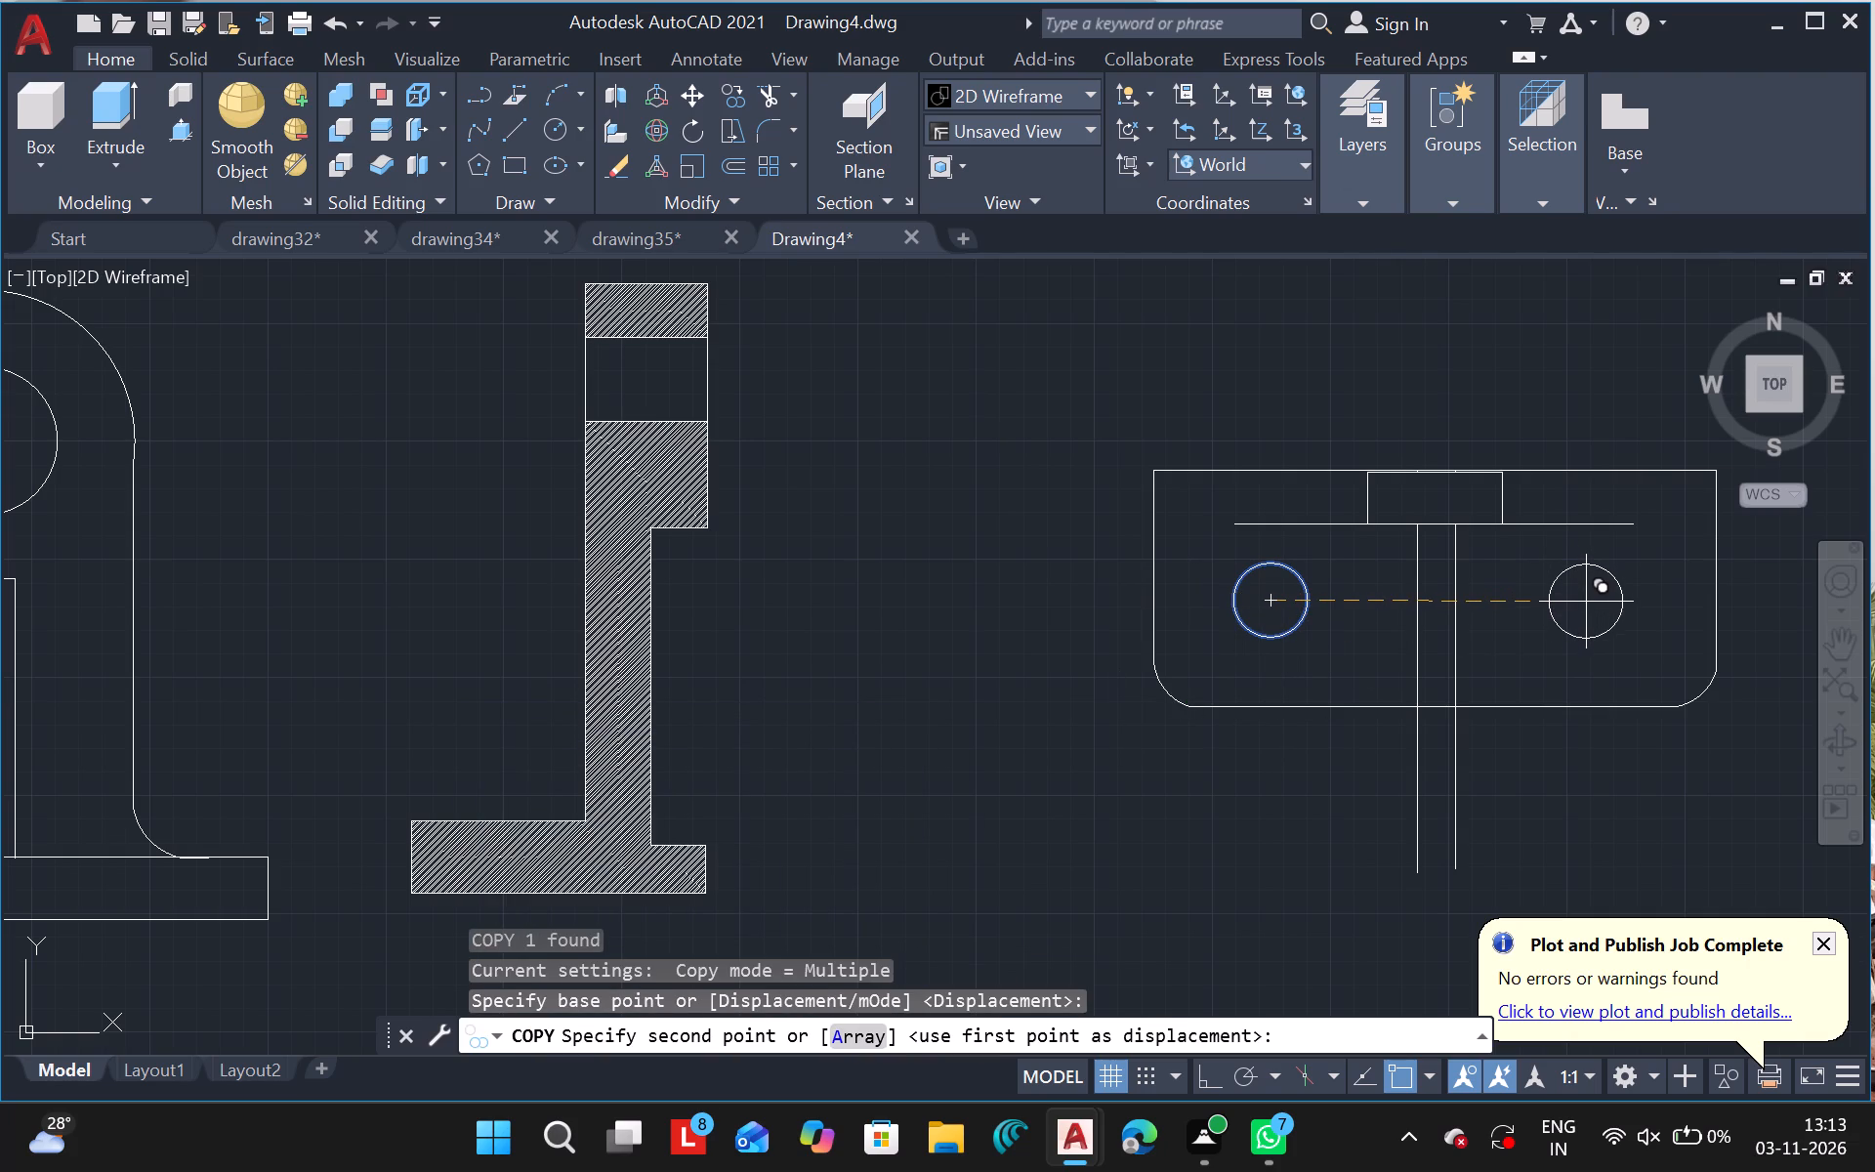
{"action": "left_click", "coordinate": [1586, 602]}
{"action": "left_click", "coordinate": [1586, 602]}
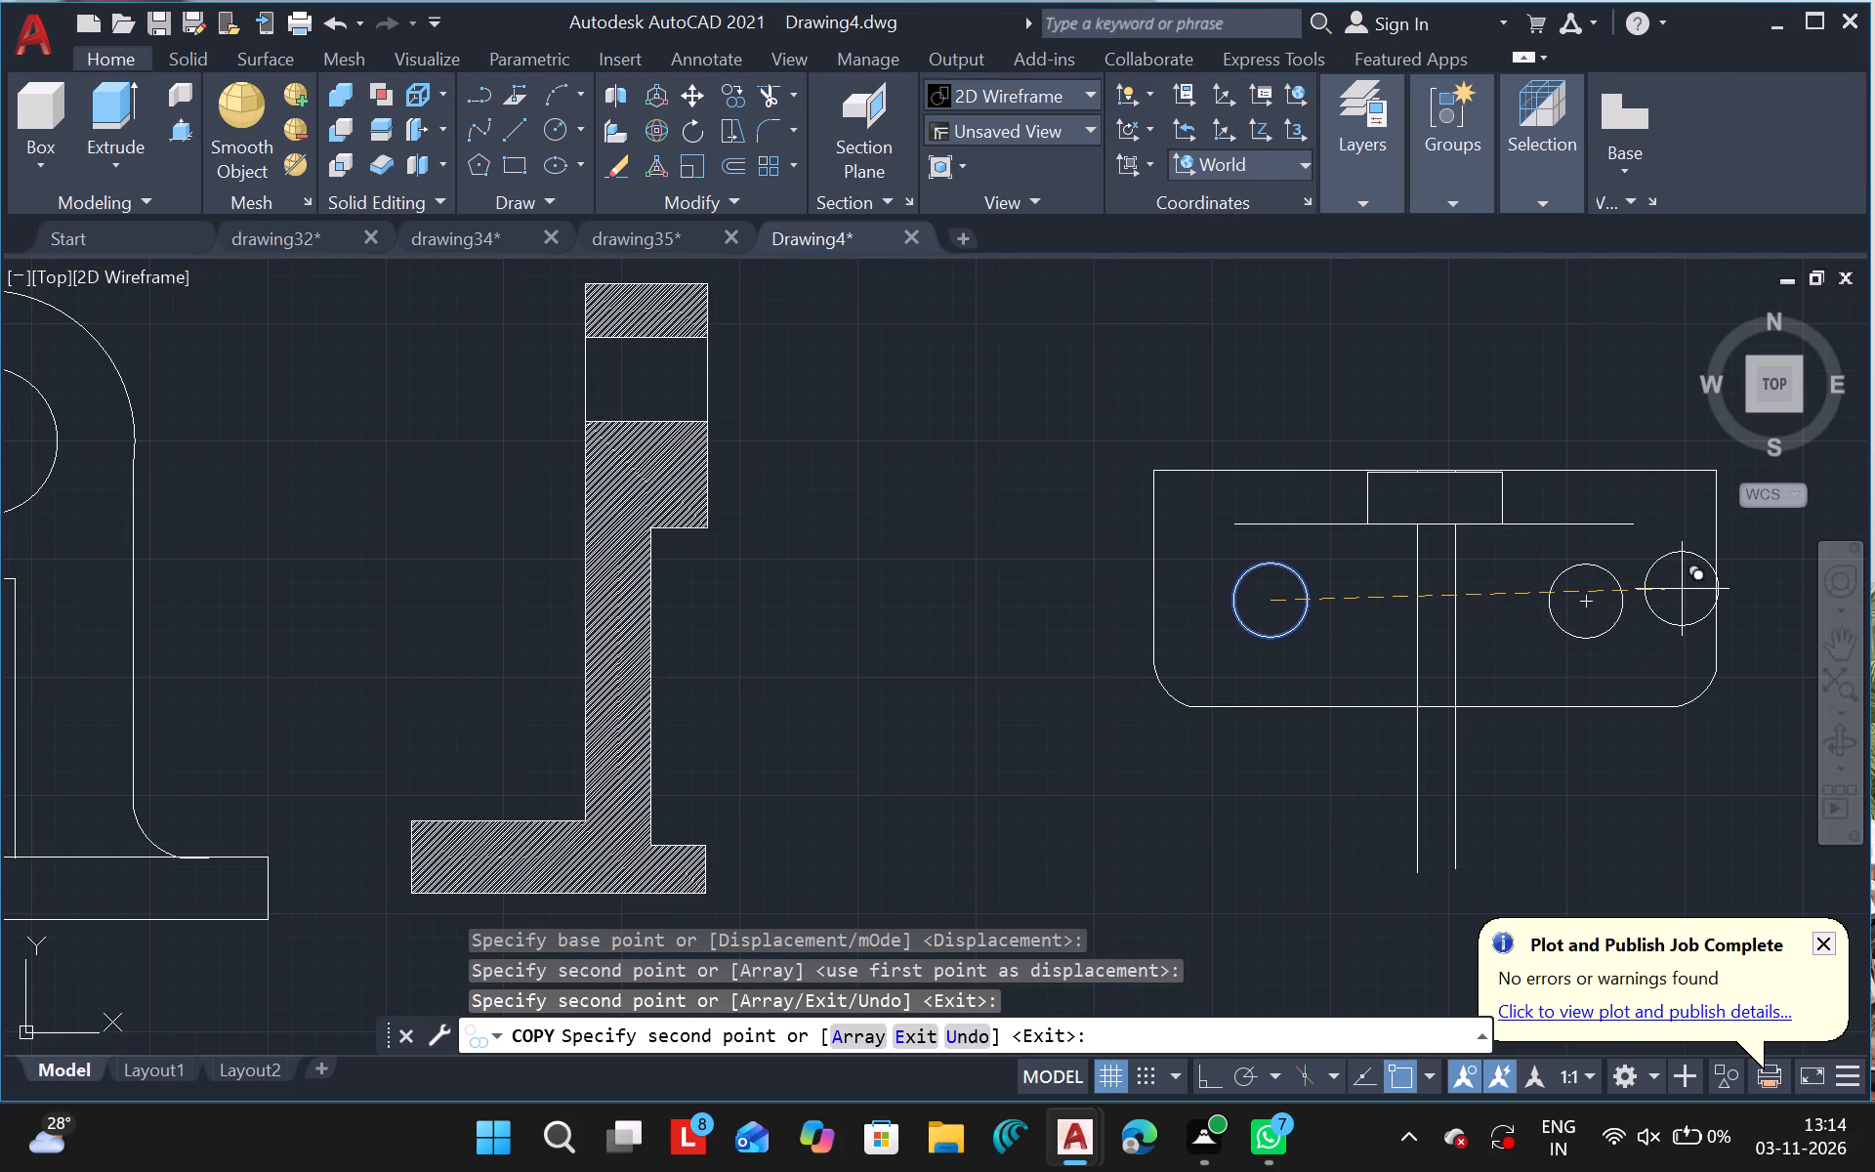
{"action": "key", "text": "Escape"}
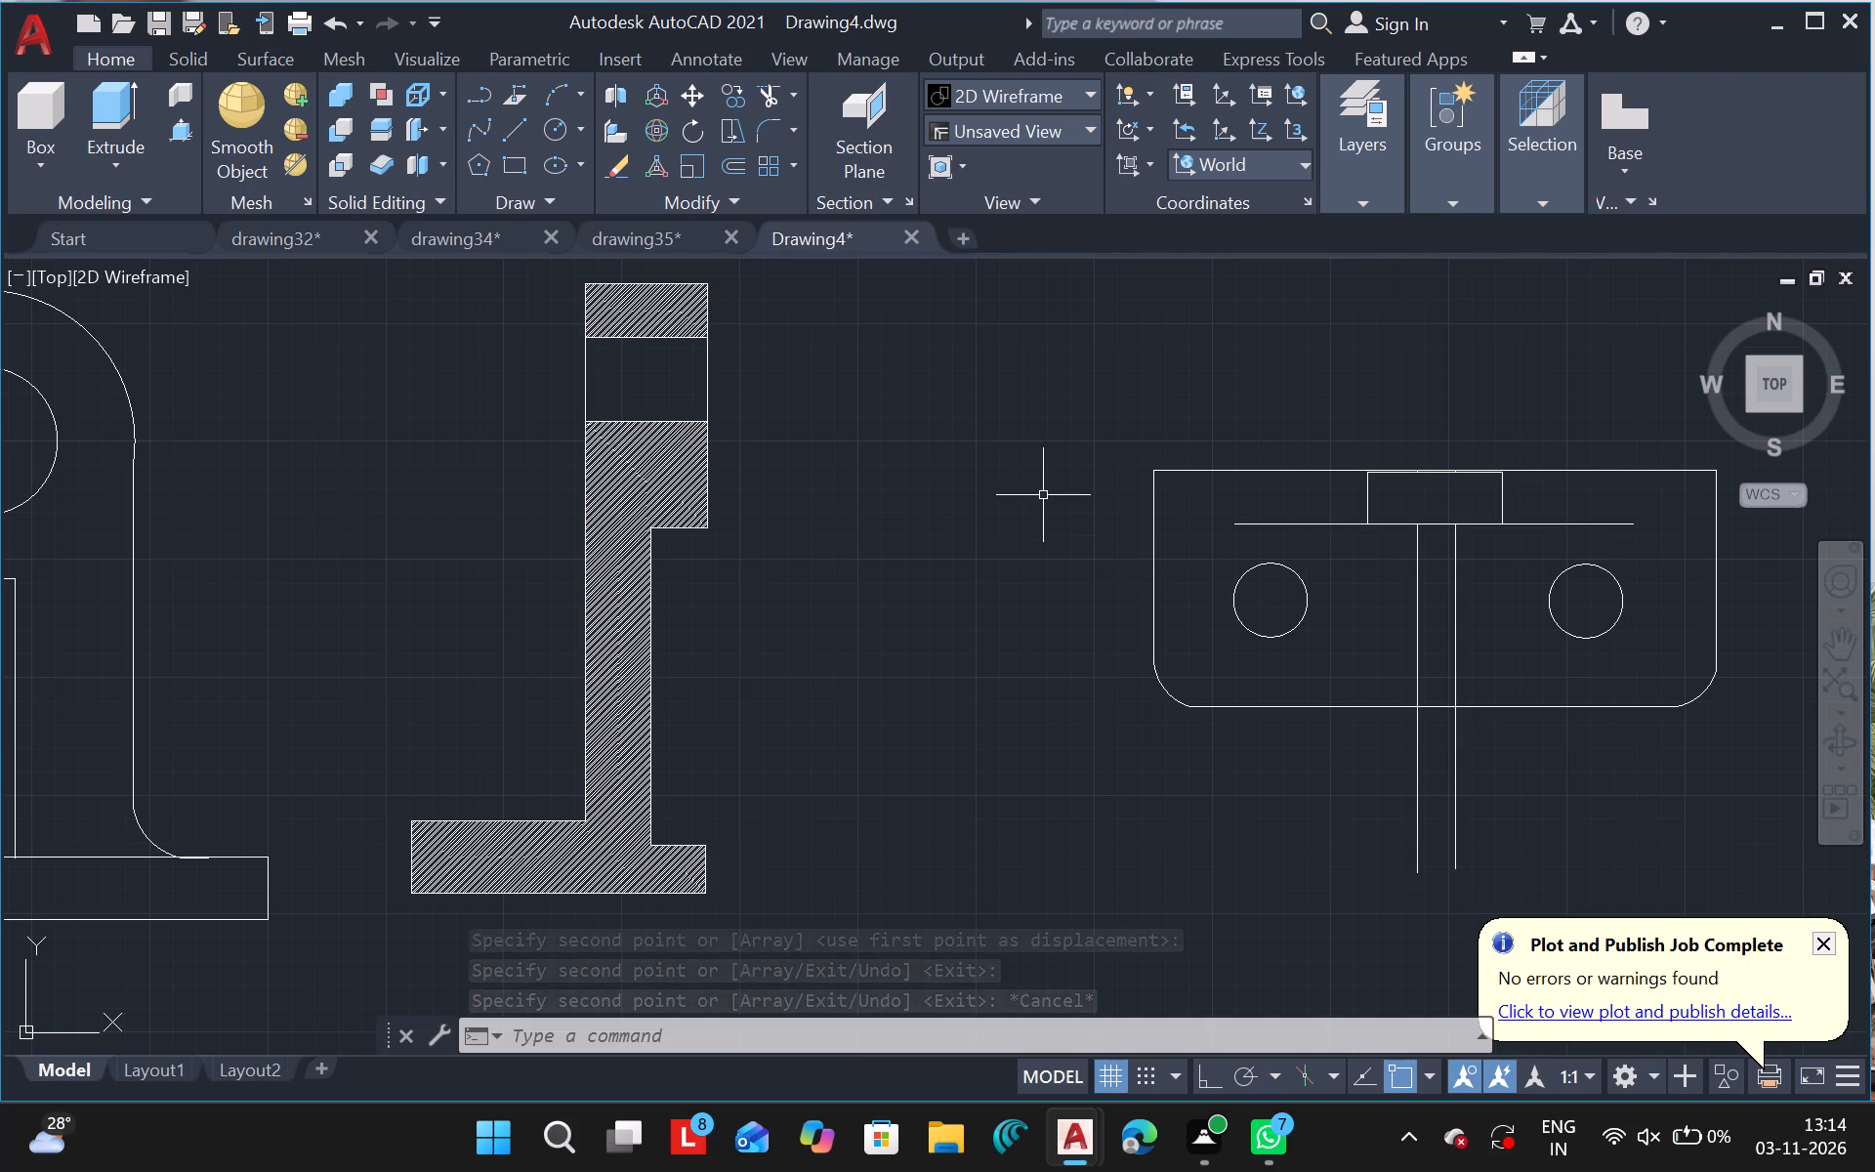
Draw a horizontal line from outside the third view's left edge to just inside the small rectangle's left side.
{"action": "left_click", "coordinate": [514, 129]}
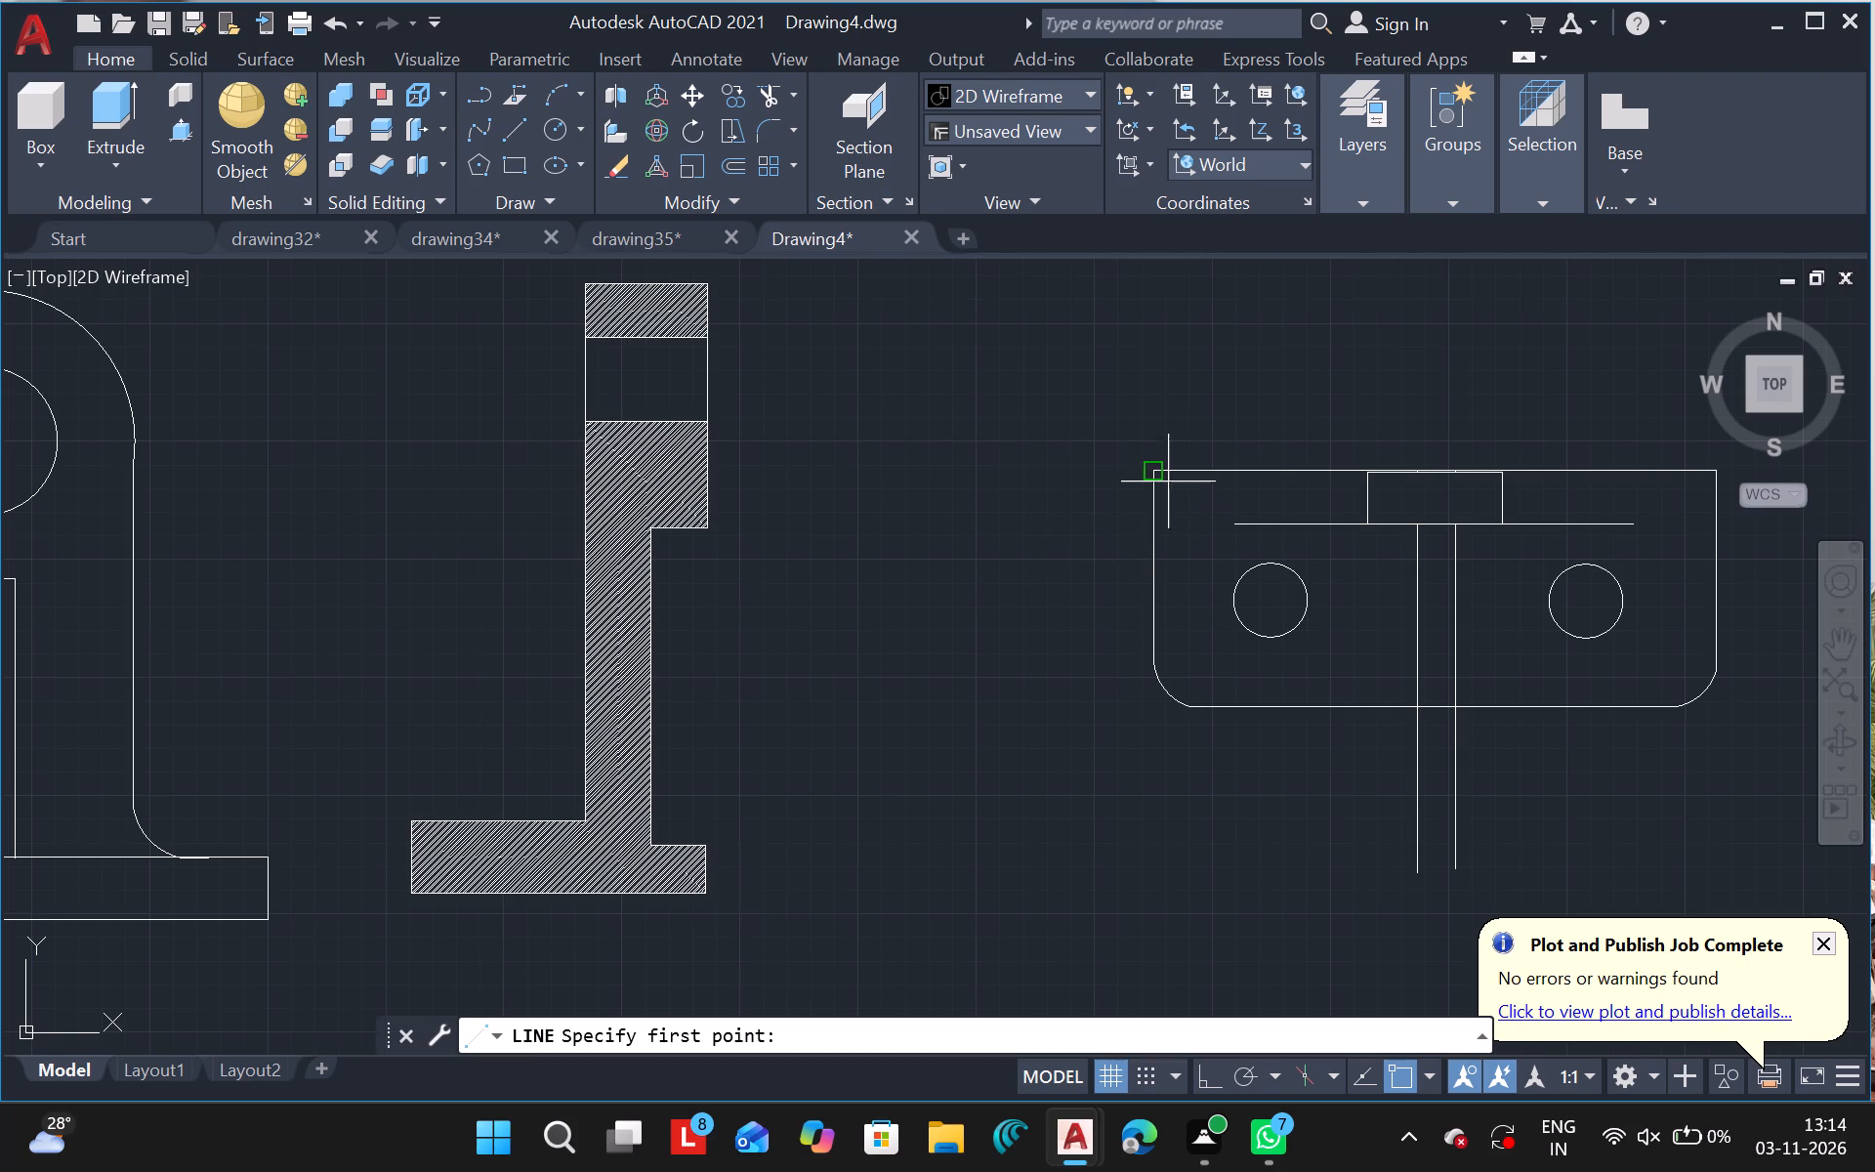
{"action": "left_click_drag", "start_coordinate": [1109, 494], "coordinate": [1241, 477]}
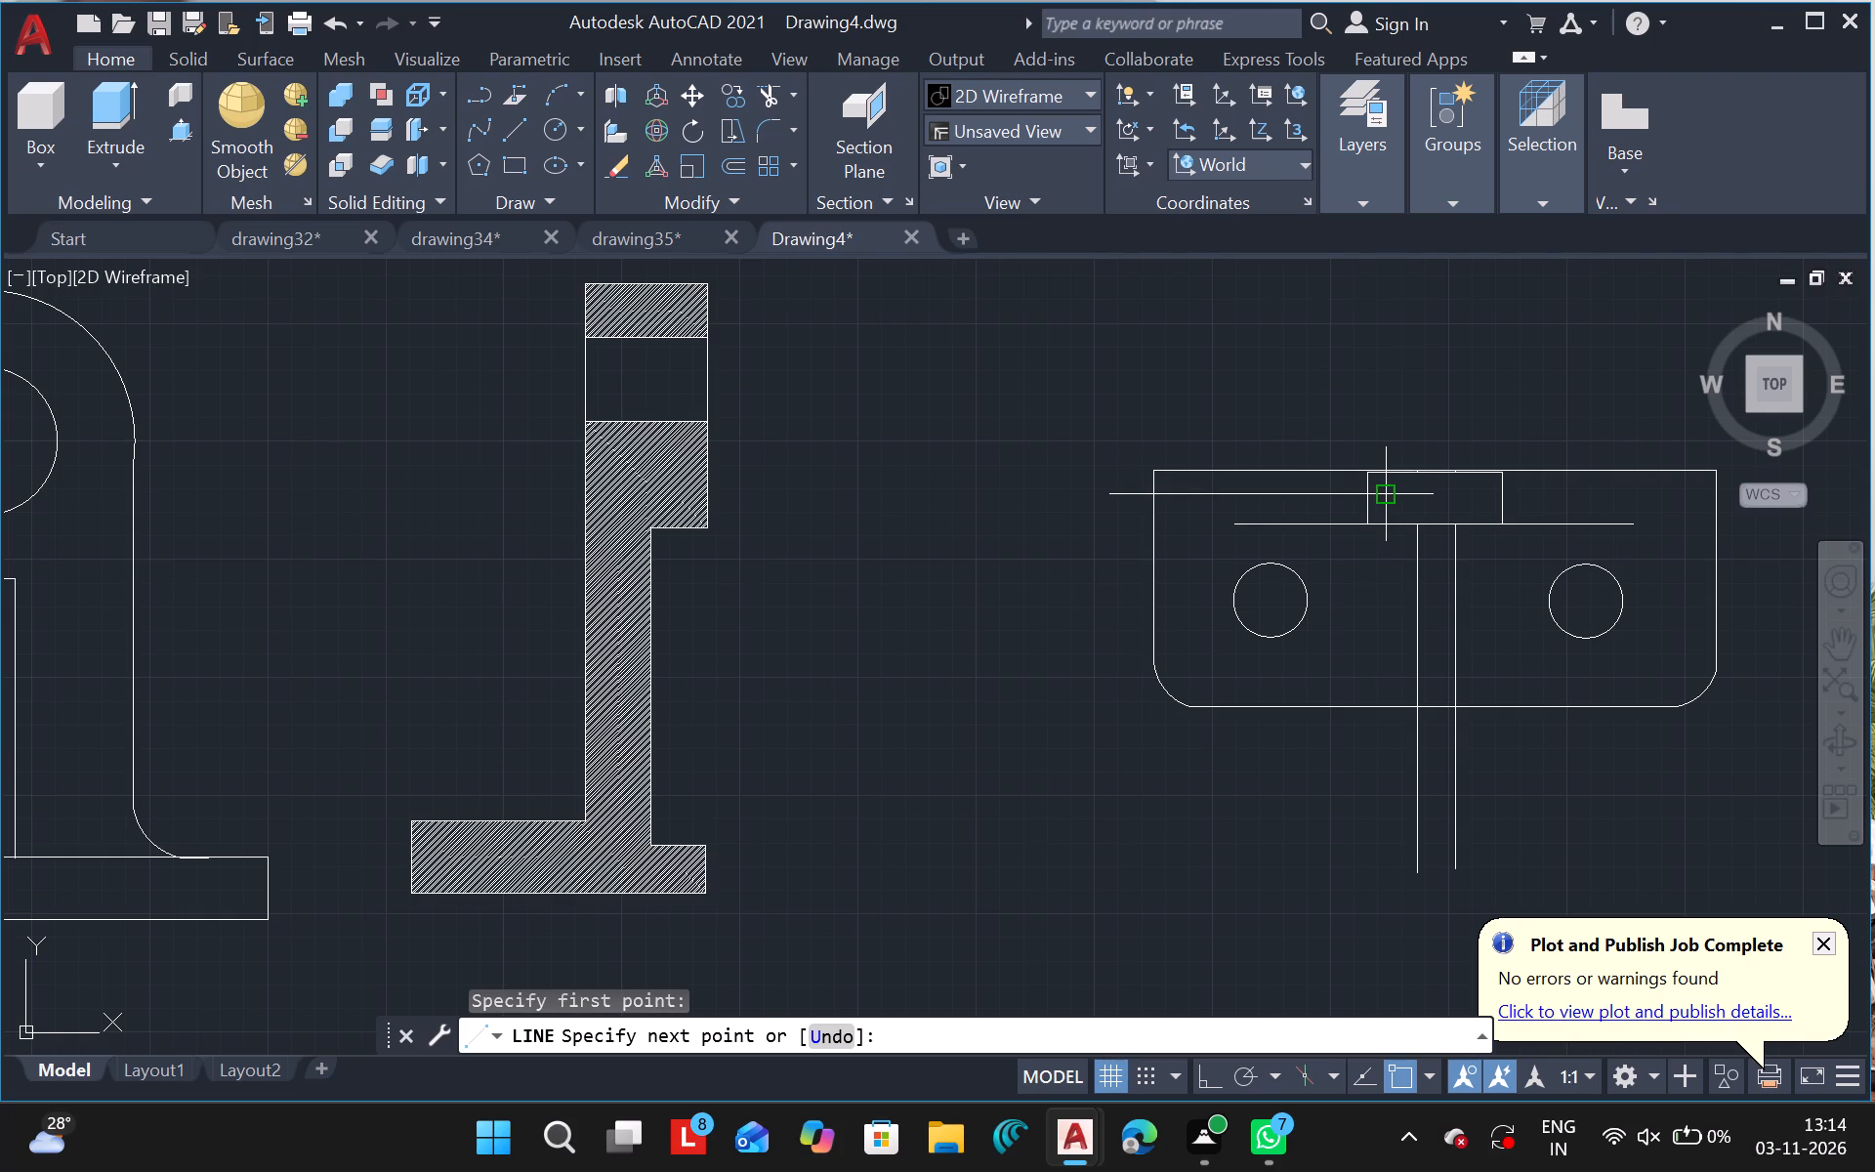
{"action": "left_click", "coordinate": [1386, 494]}
{"action": "key", "text": "Escape"}
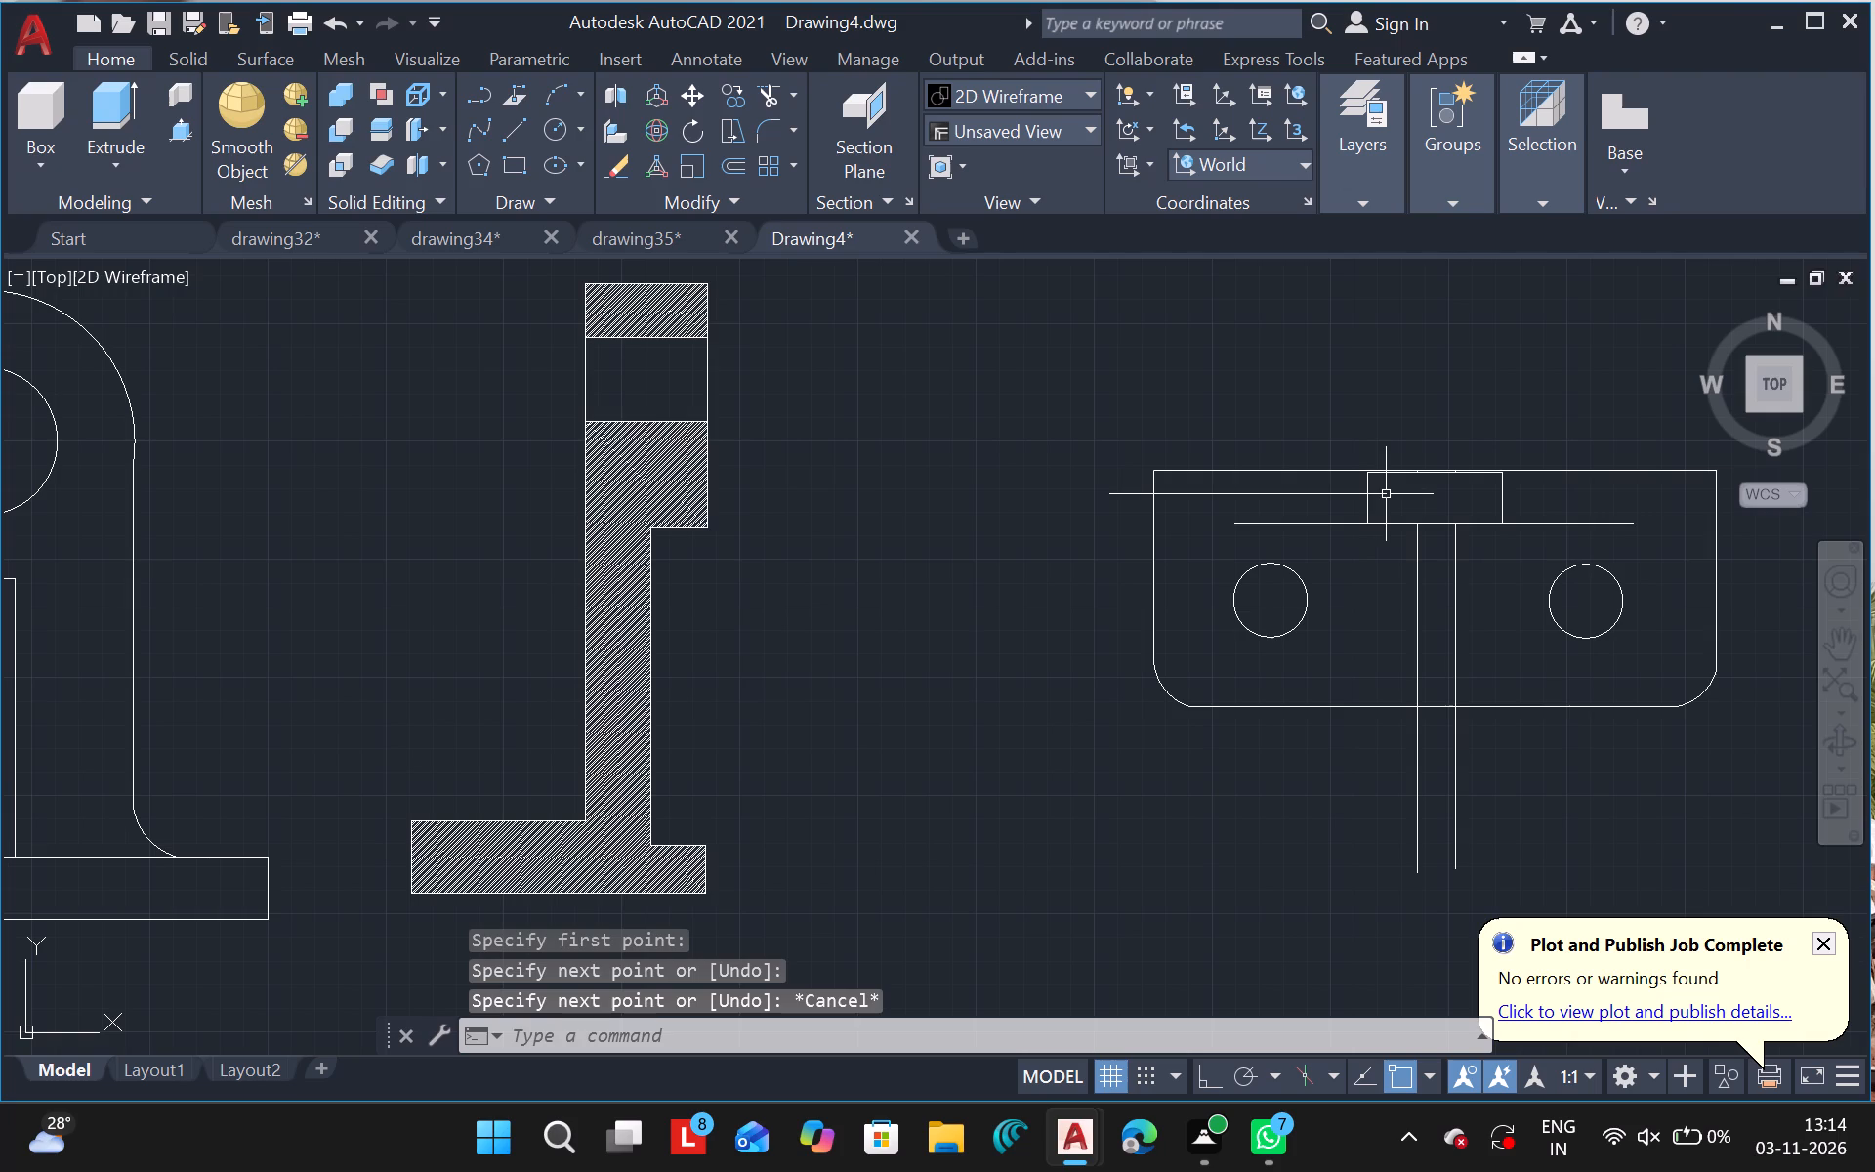
Draw a horizontal line from the small rectangle's right side to just outside the third view's right edge, level with the left line.
{"action": "left_click", "coordinate": [522, 138]}
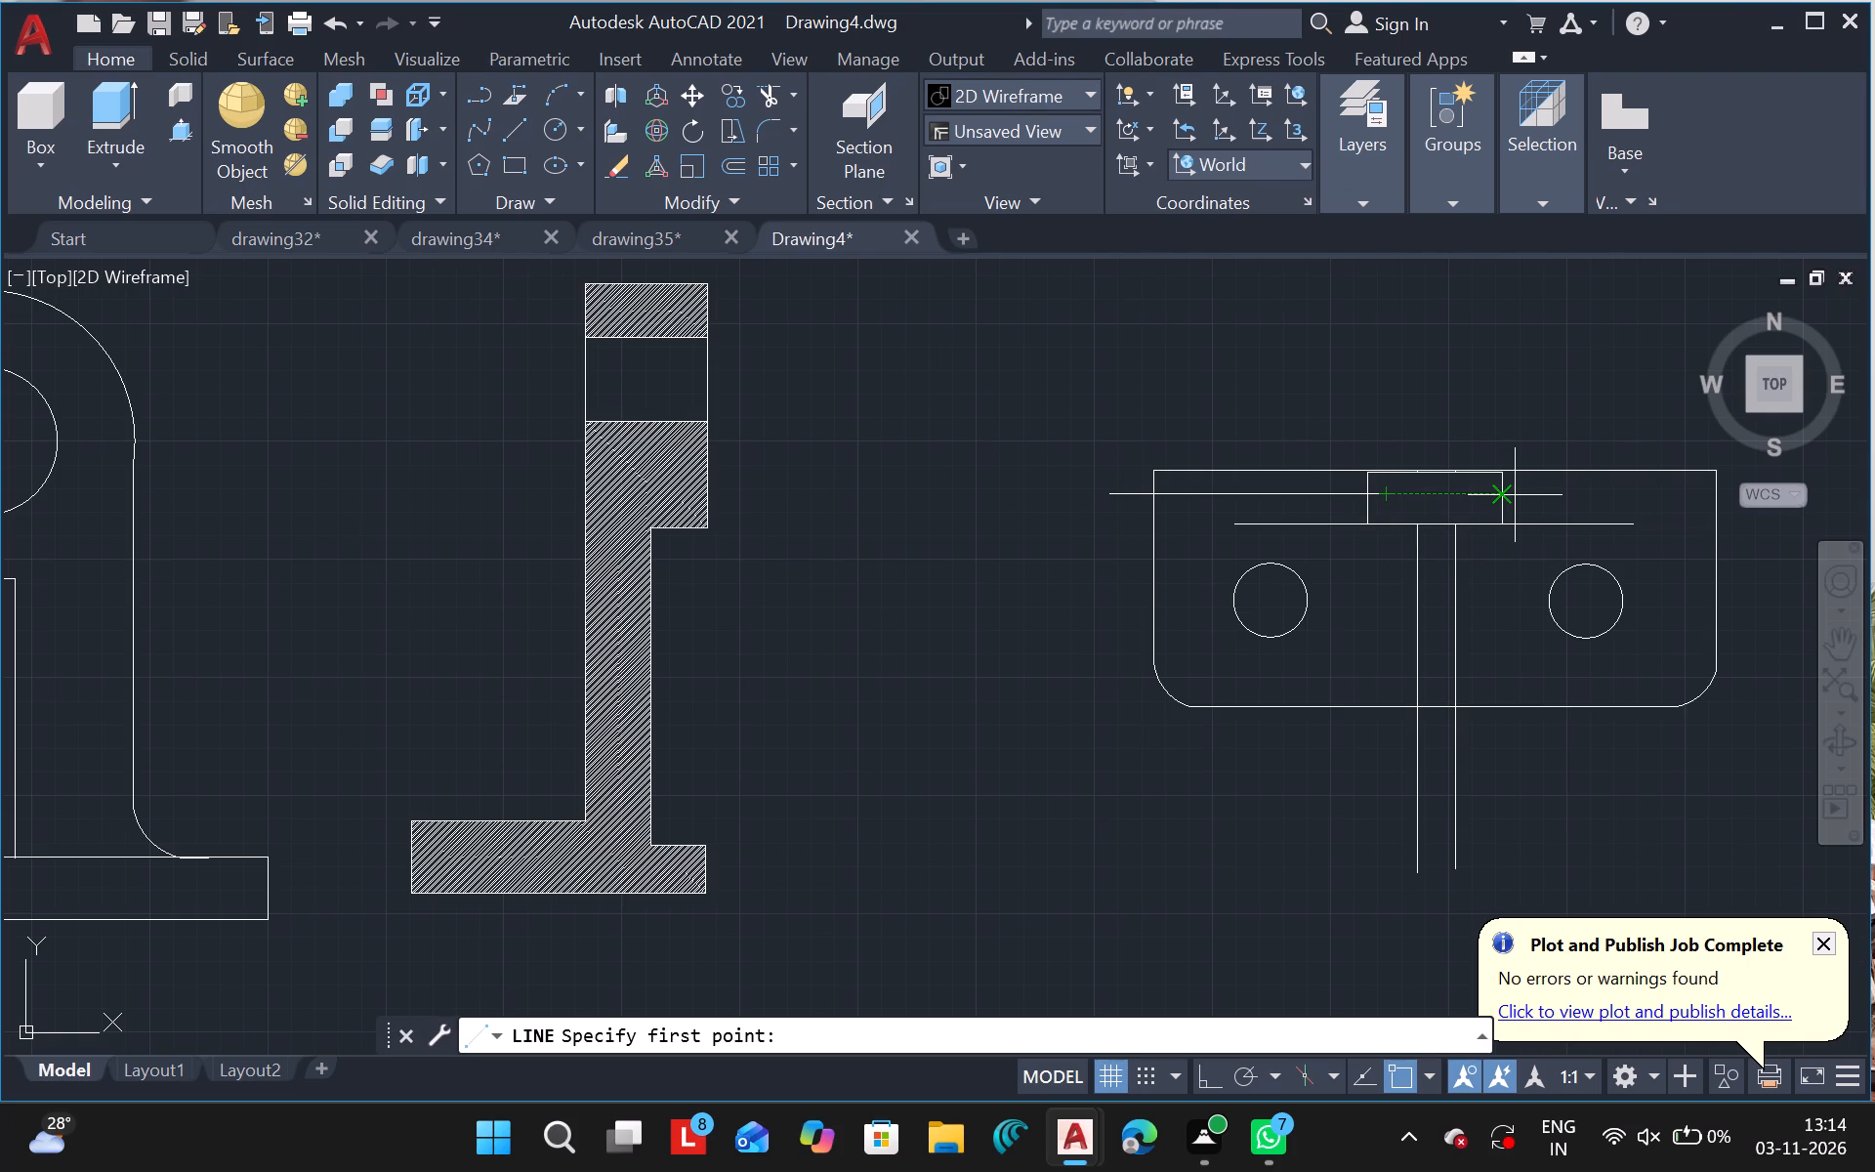
{"action": "left_click_drag", "start_coordinate": [1500, 495], "coordinate": [1604, 502]}
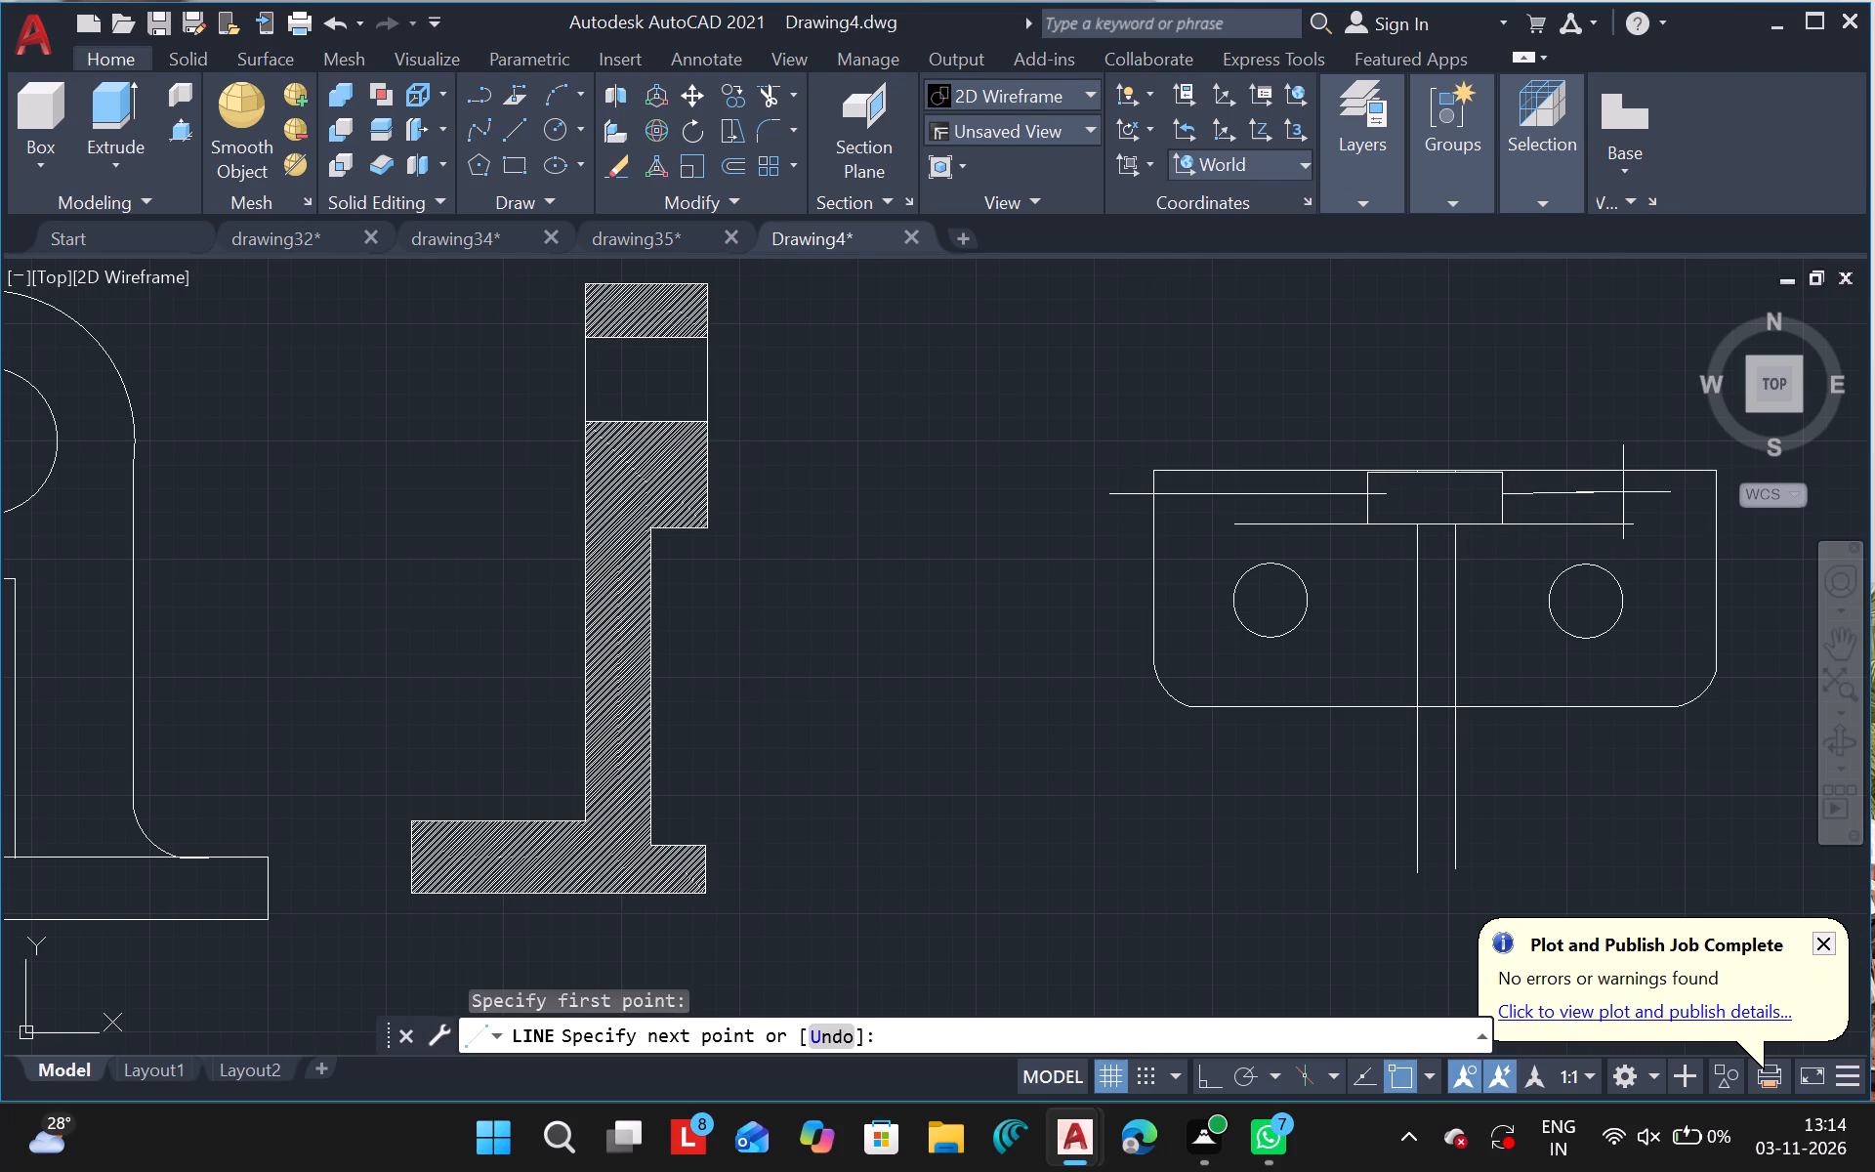
{"action": "left_click", "coordinate": [1744, 494]}
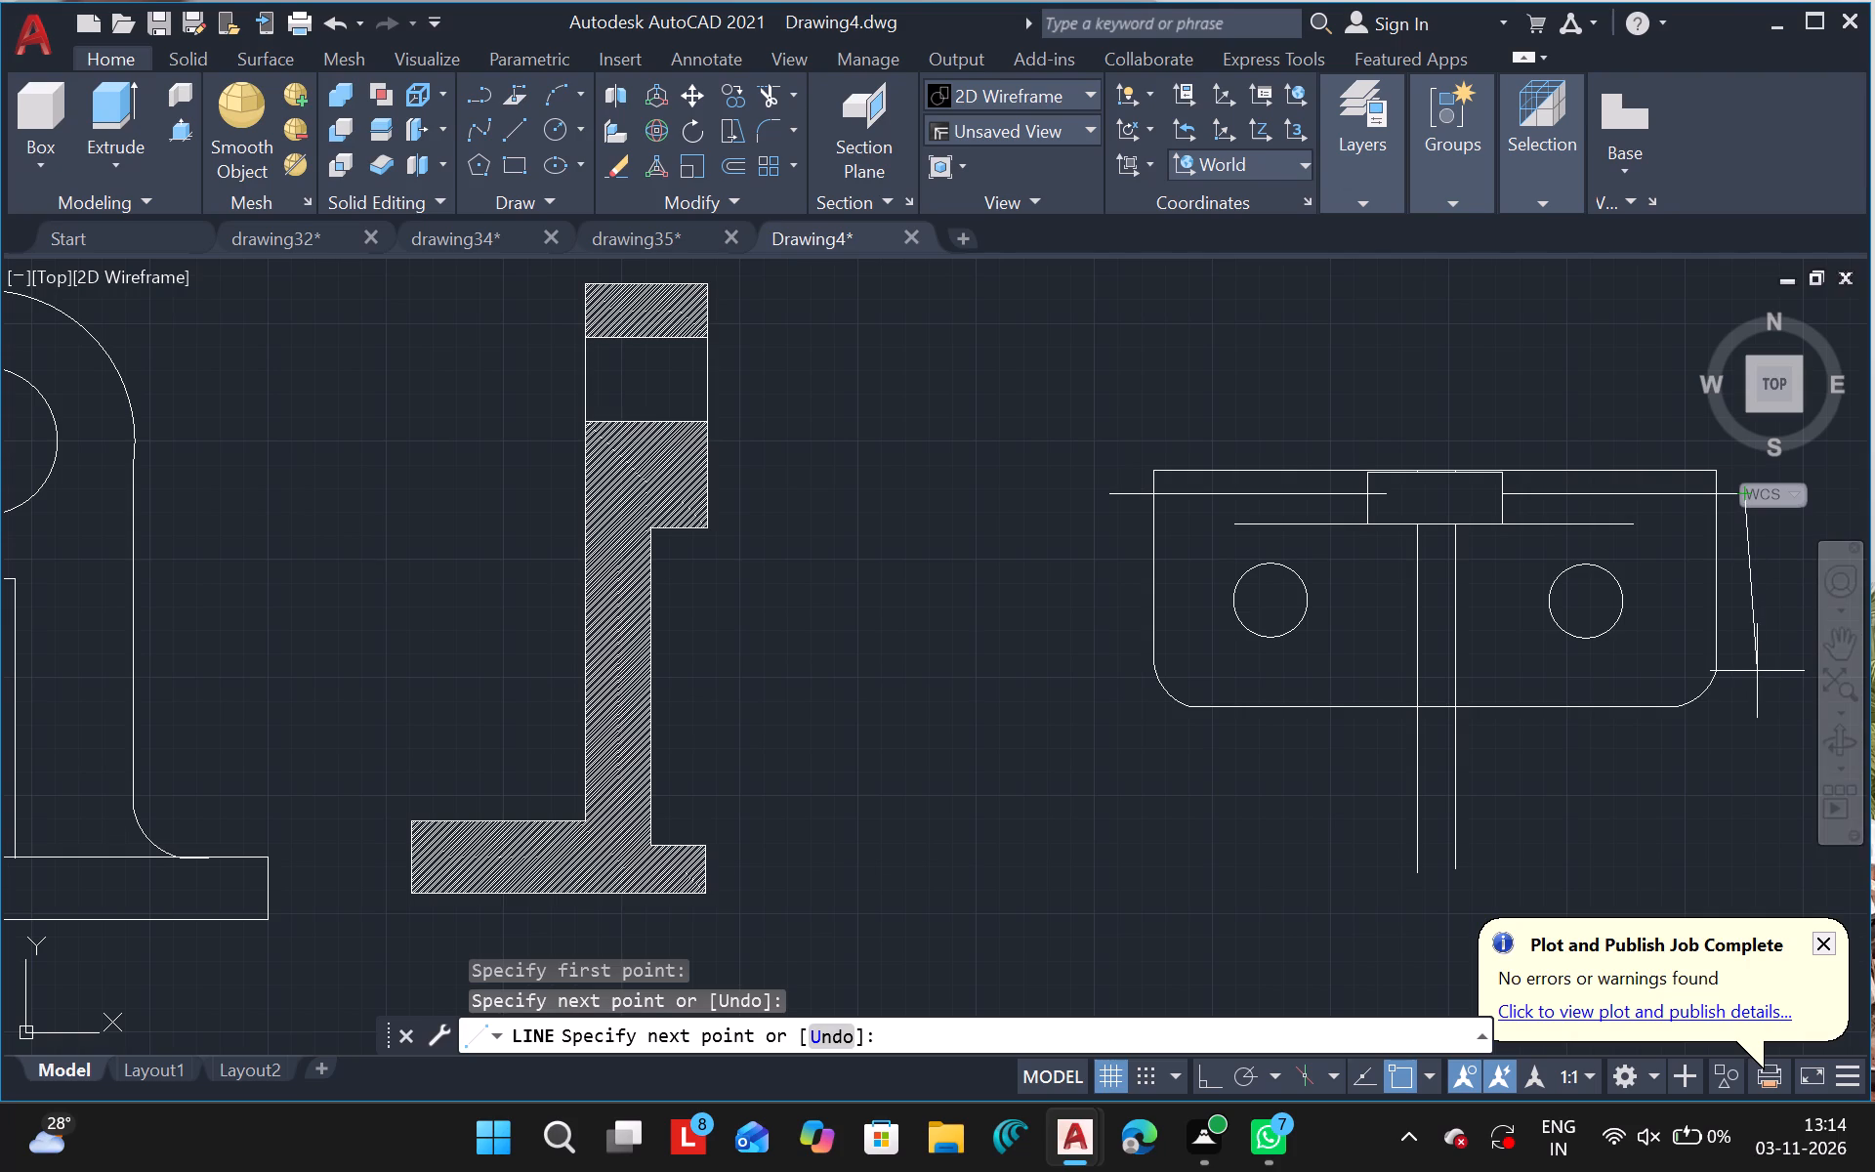
{"action": "key", "text": "Escape"}
{"action": "key", "text": "5"}
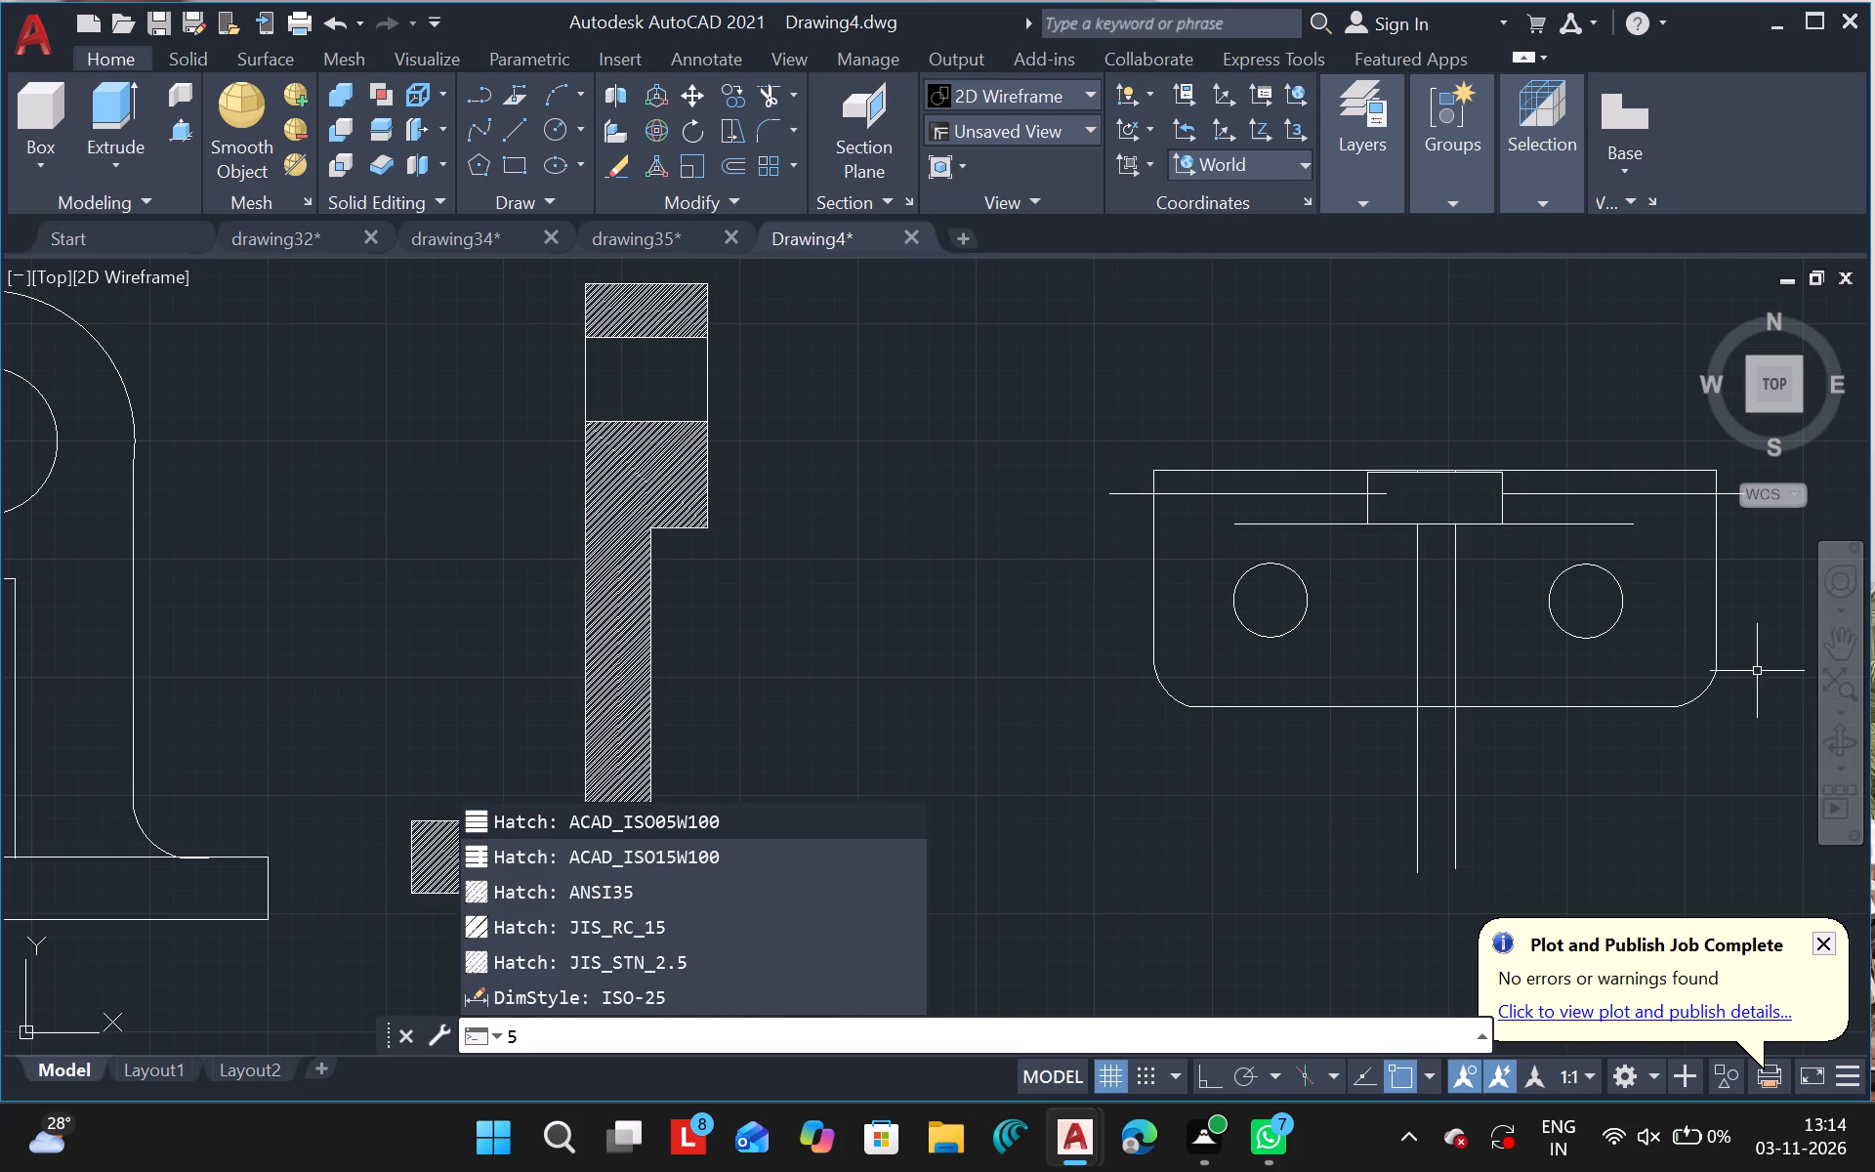
{"action": "key", "text": "BackSpace"}
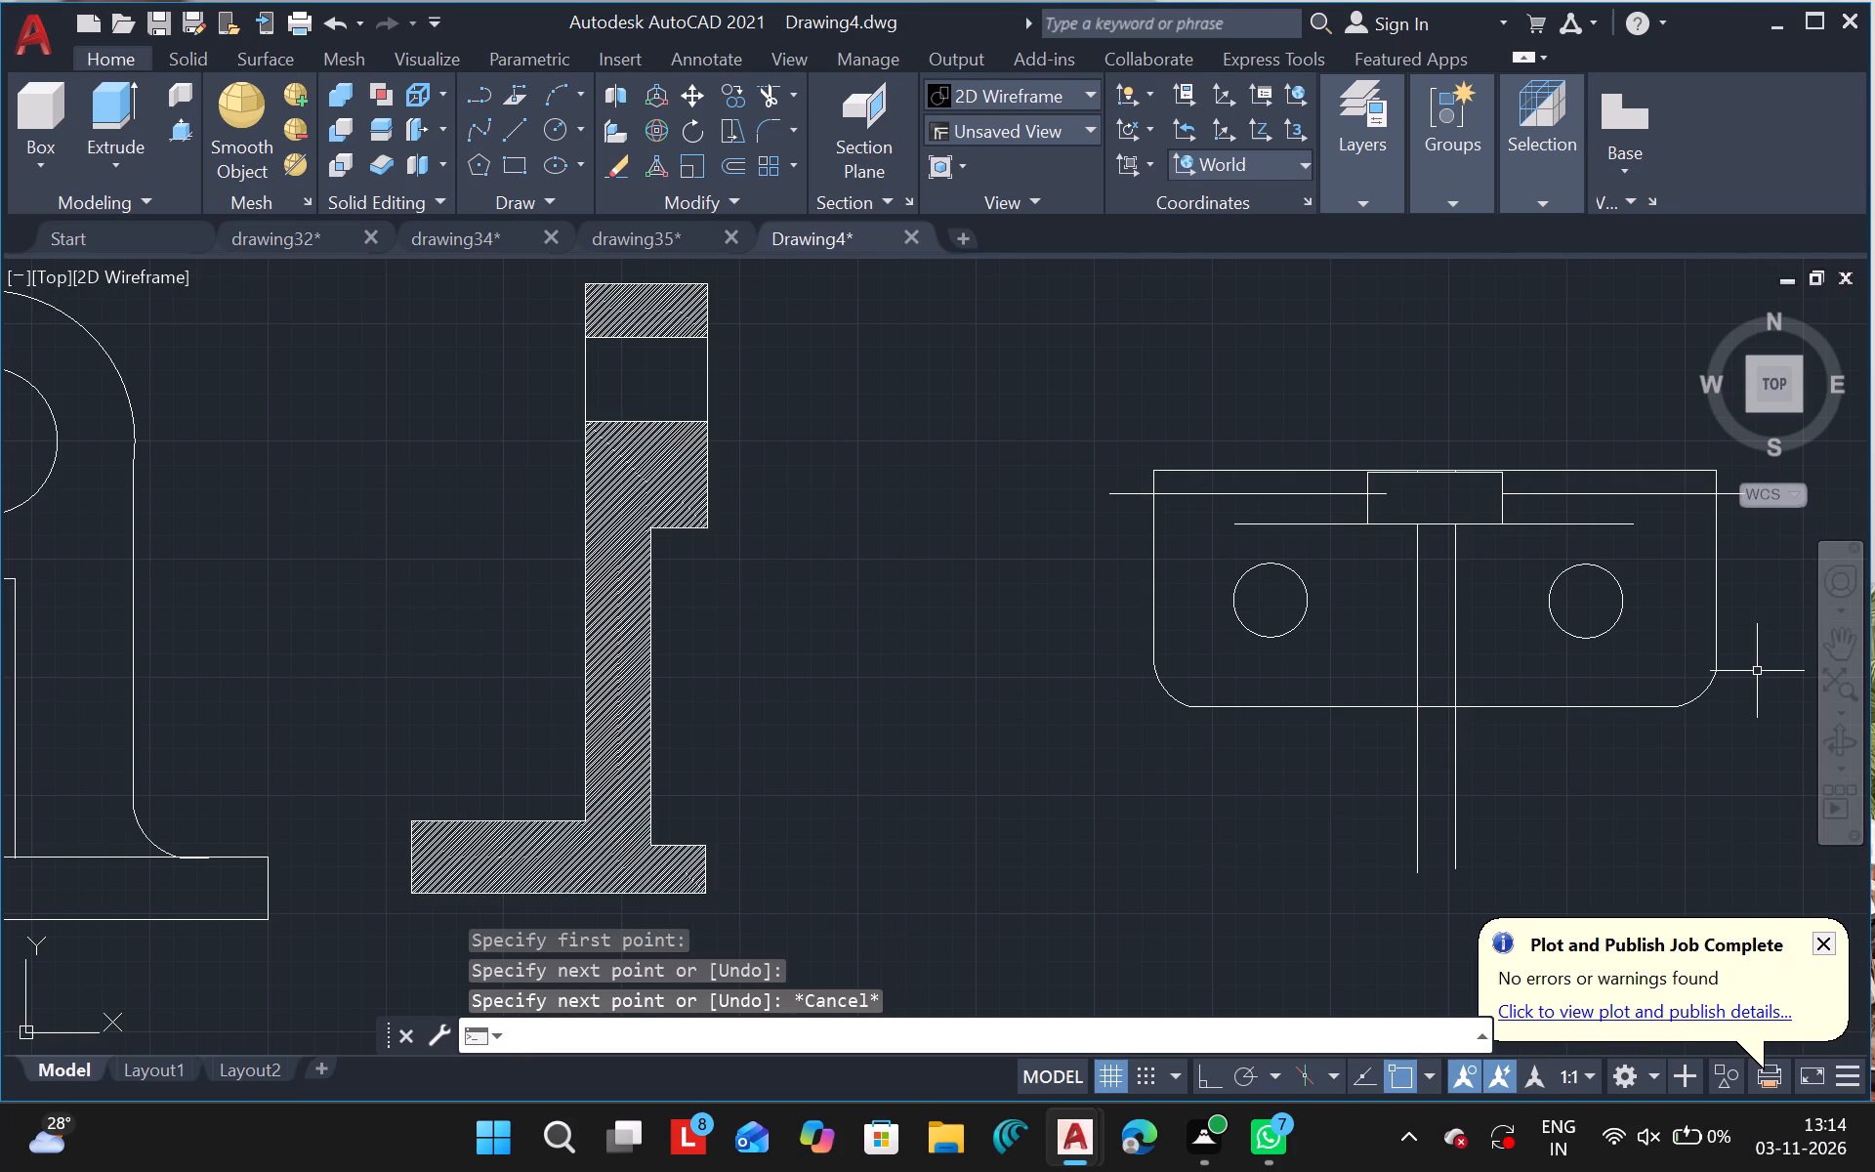
Trim the left horizontal line's overhangs outside the third view's left edge and inside the small rectangle.
{"action": "type", "text": "tr"}
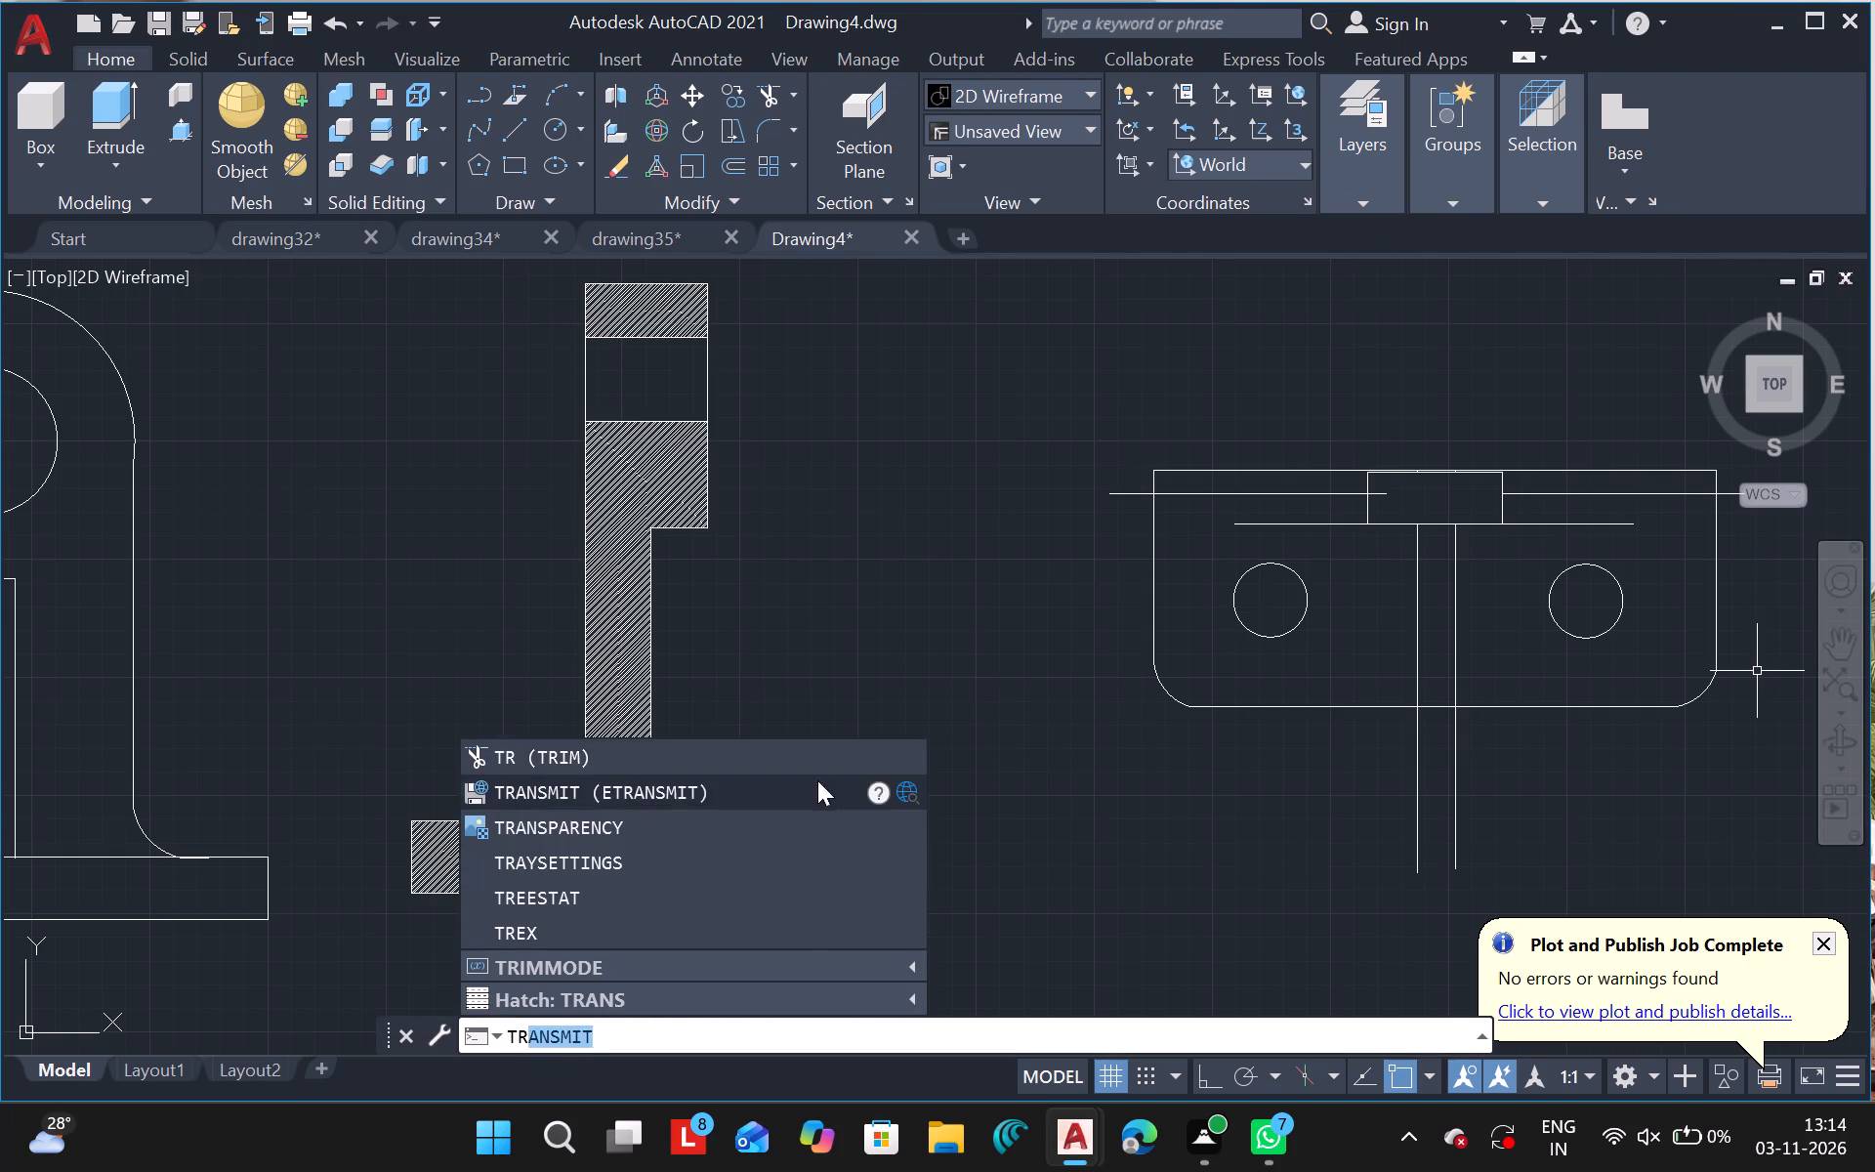
{"action": "left_click", "coordinate": [777, 748]}
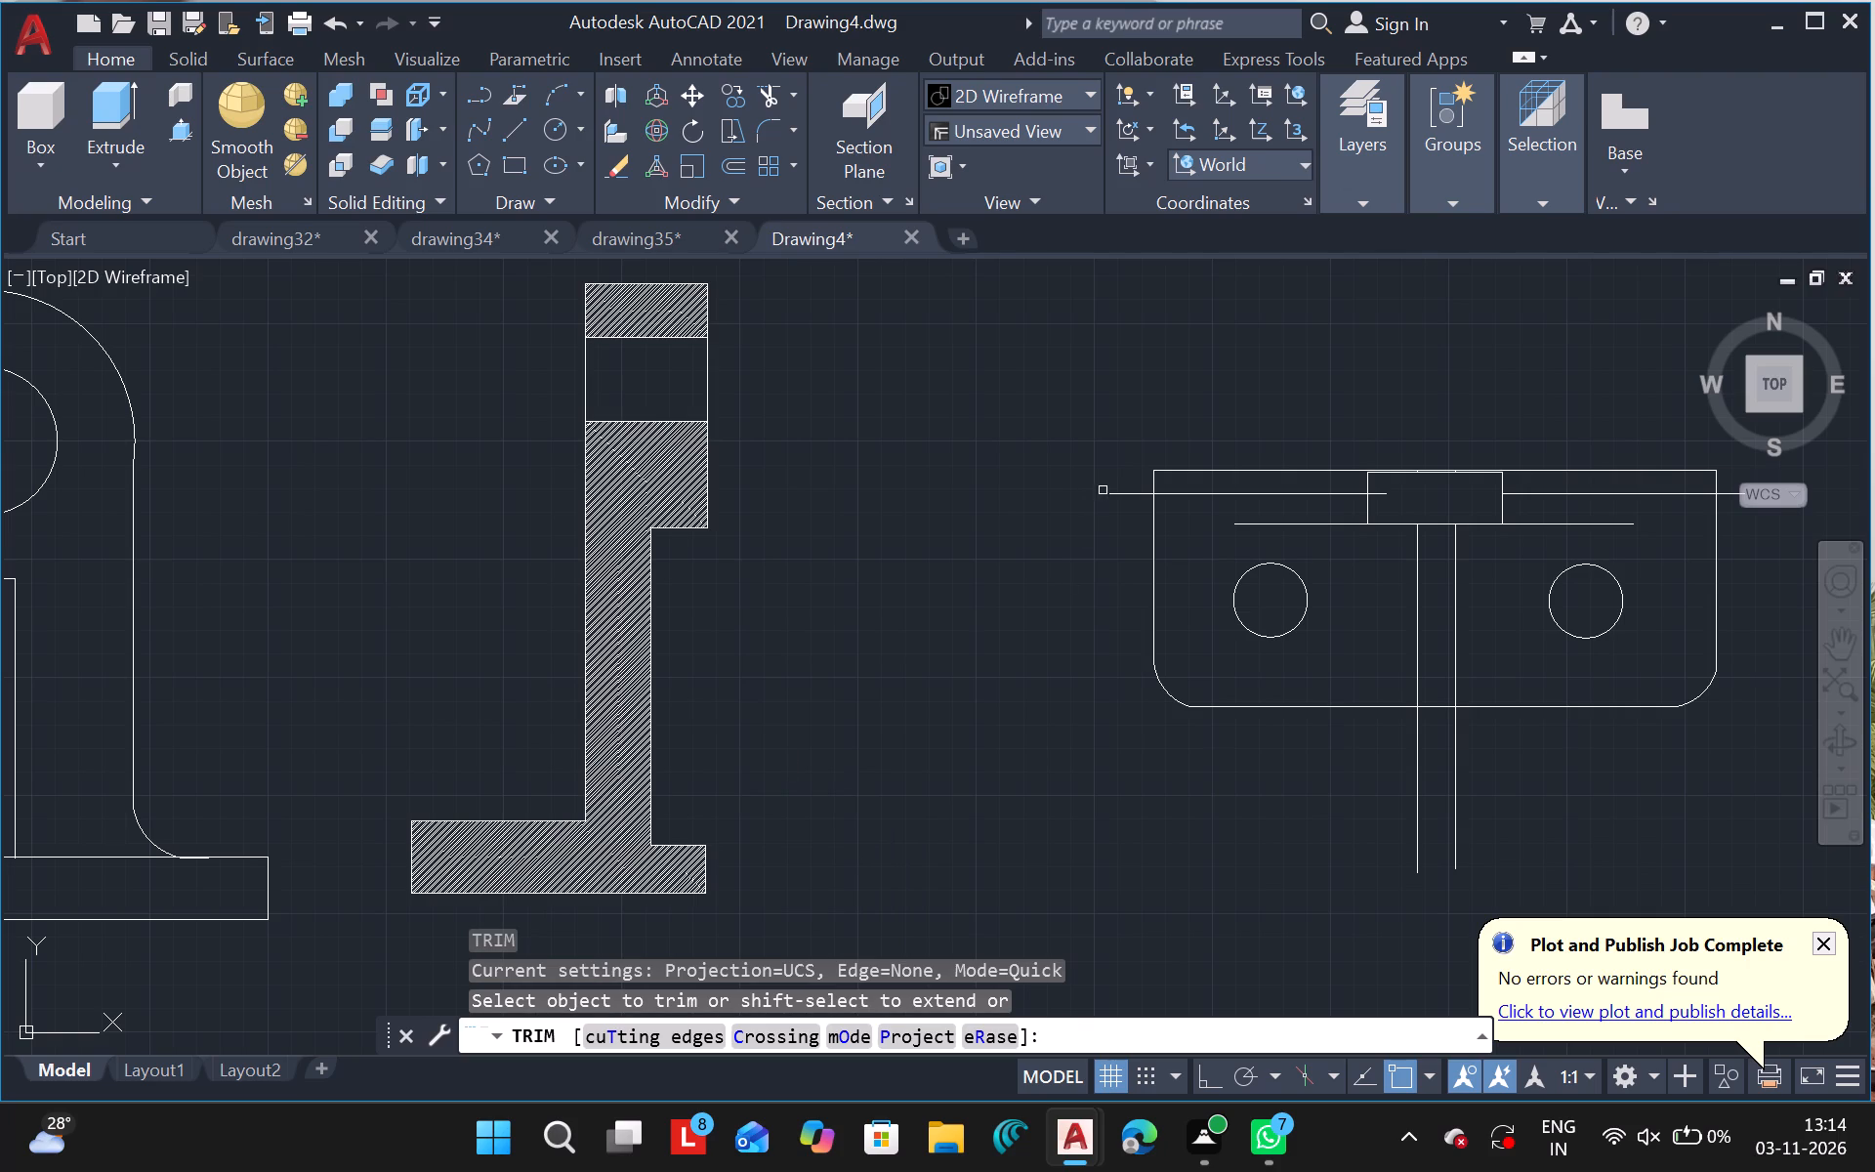
{"action": "left_click", "coordinate": [1108, 494]}
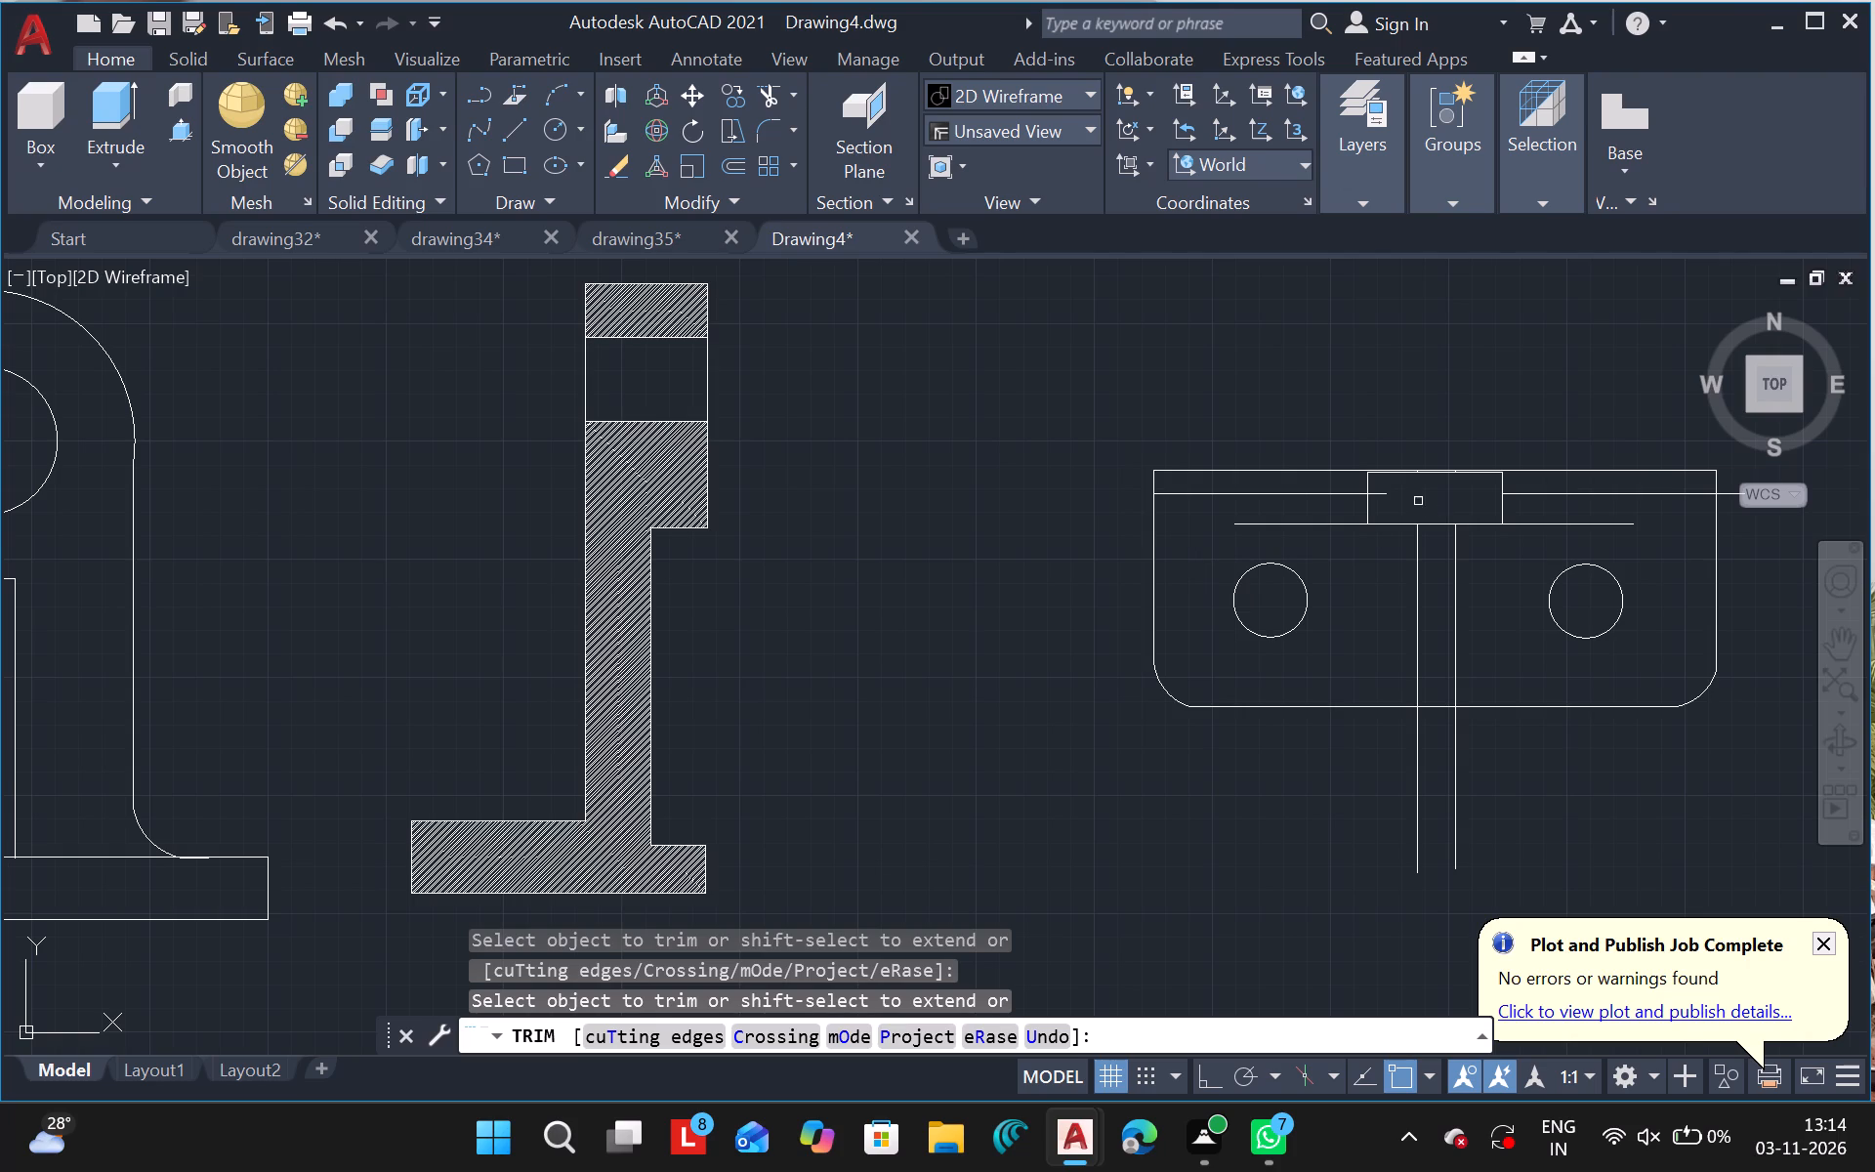
{"action": "left_click_drag", "start_coordinate": [1374, 493], "coordinate": [1604, 516]}
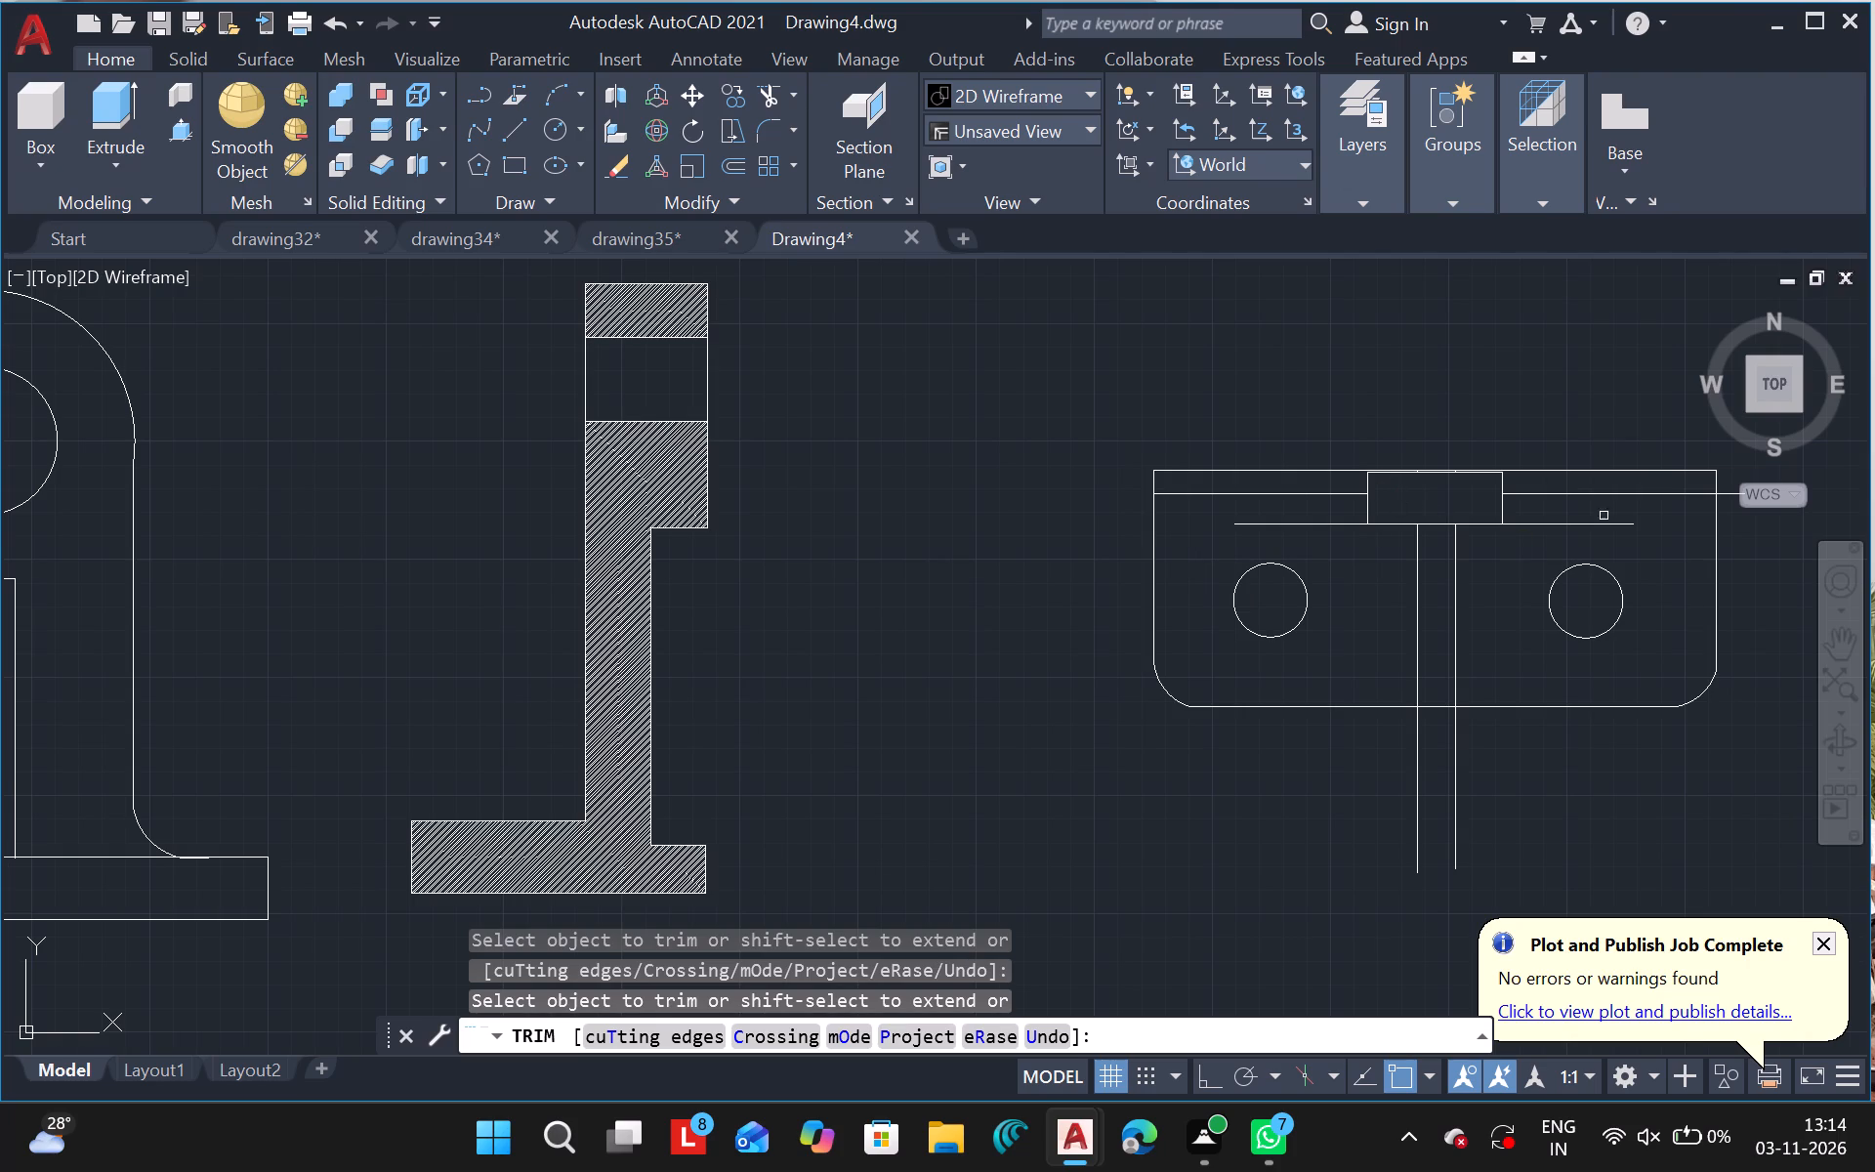
{"action": "left_click_drag", "start_coordinate": [1604, 516], "coordinate": [1737, 536]}
{"action": "left_click_drag", "start_coordinate": [1737, 536], "coordinate": [1623, 561]}
{"action": "key", "text": "Escape"}
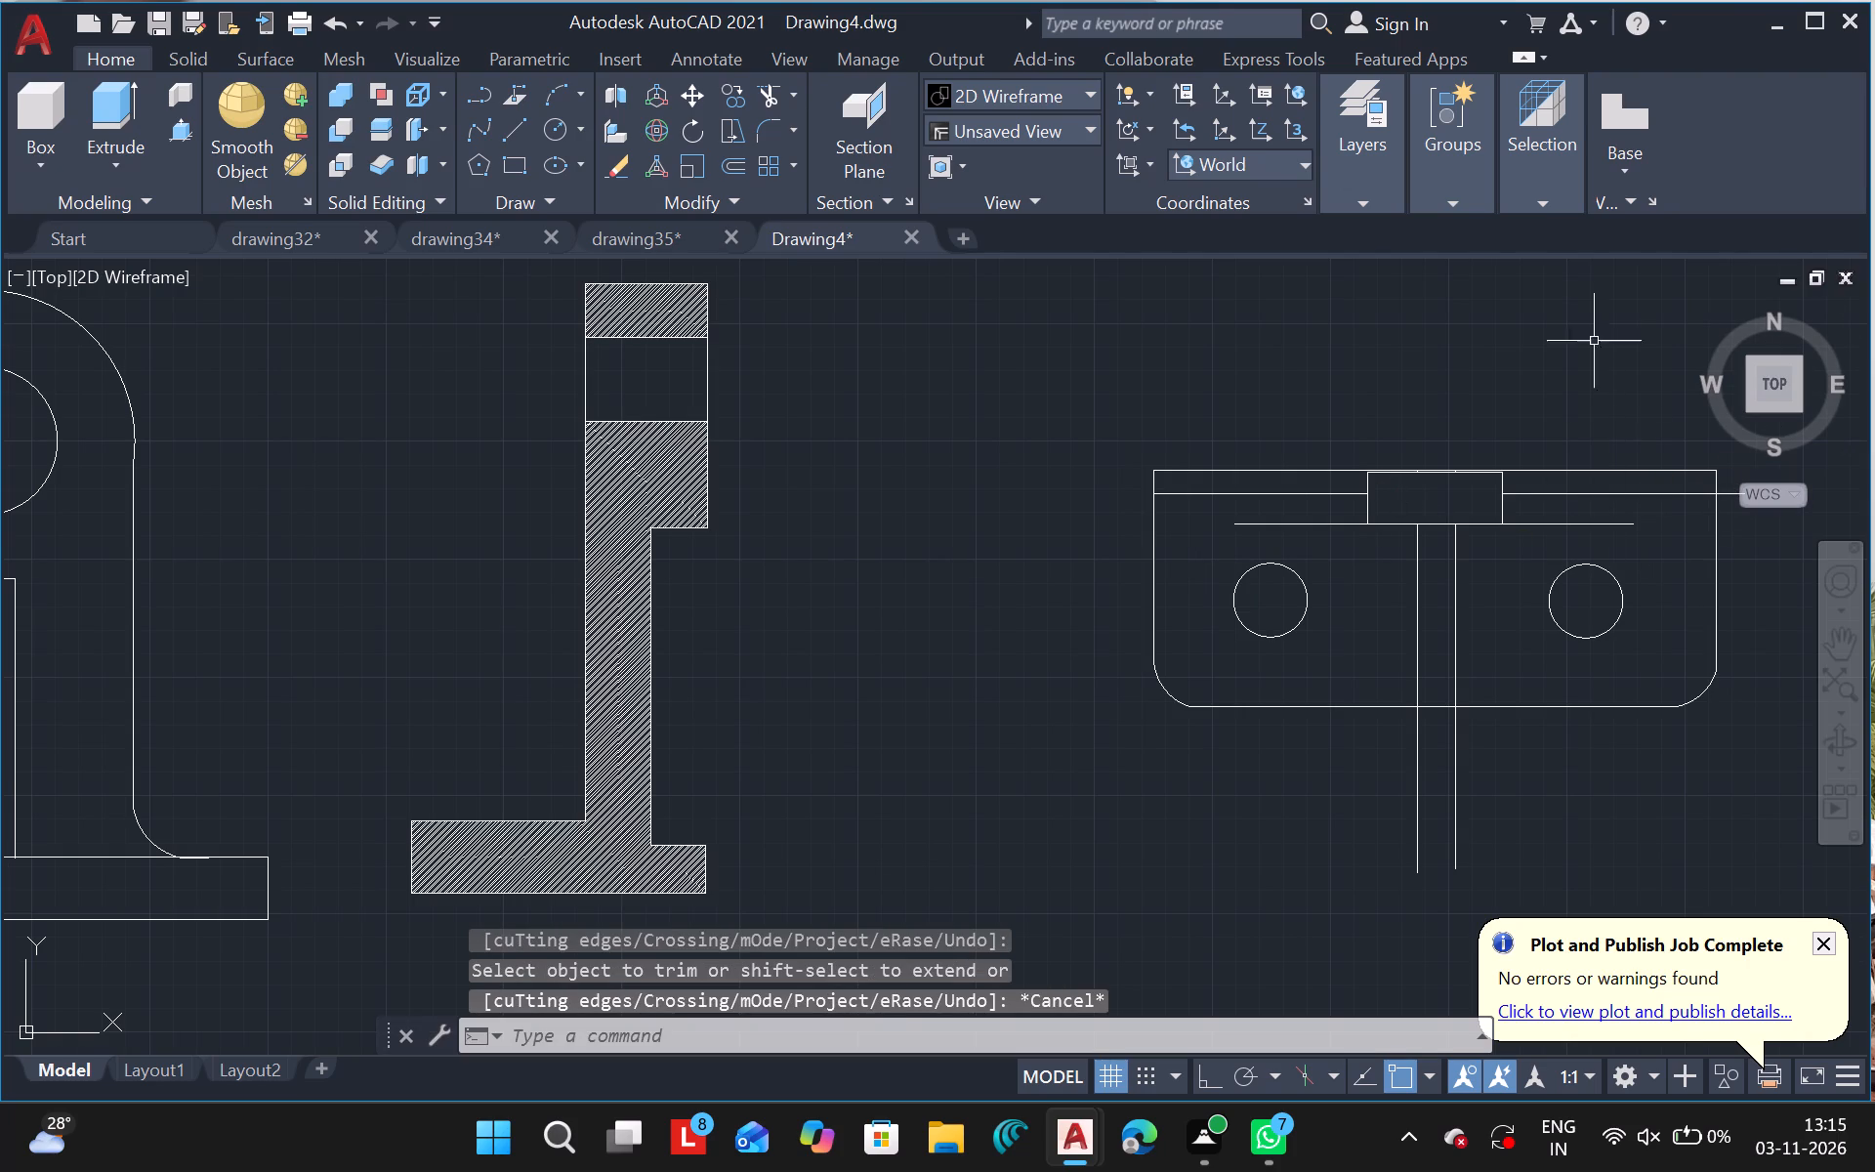
Move the entire third view left, closer to the hatched side view.
{"action": "left_click_drag", "start_coordinate": [1058, 473], "coordinate": [1780, 579]}
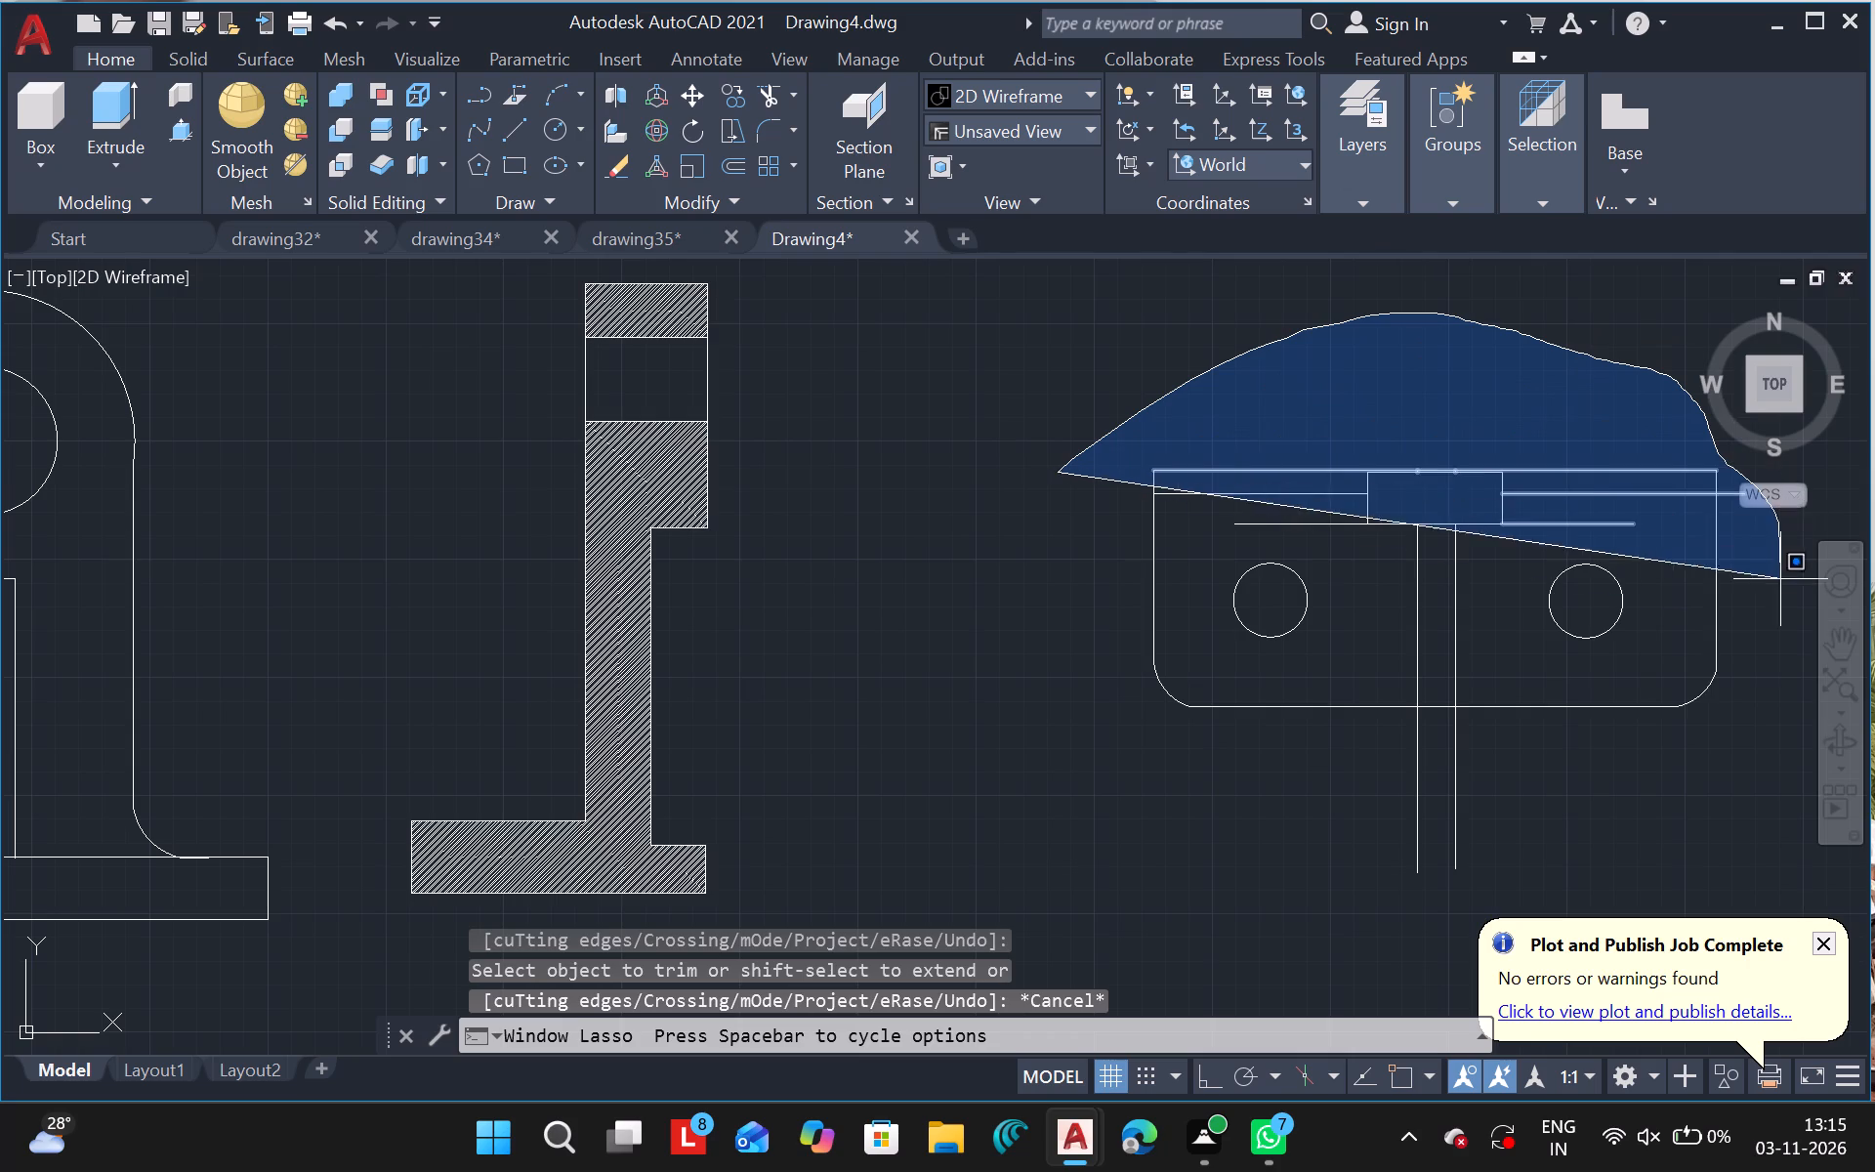
{"action": "left_click_drag", "start_coordinate": [1780, 579], "coordinate": [1127, 787]}
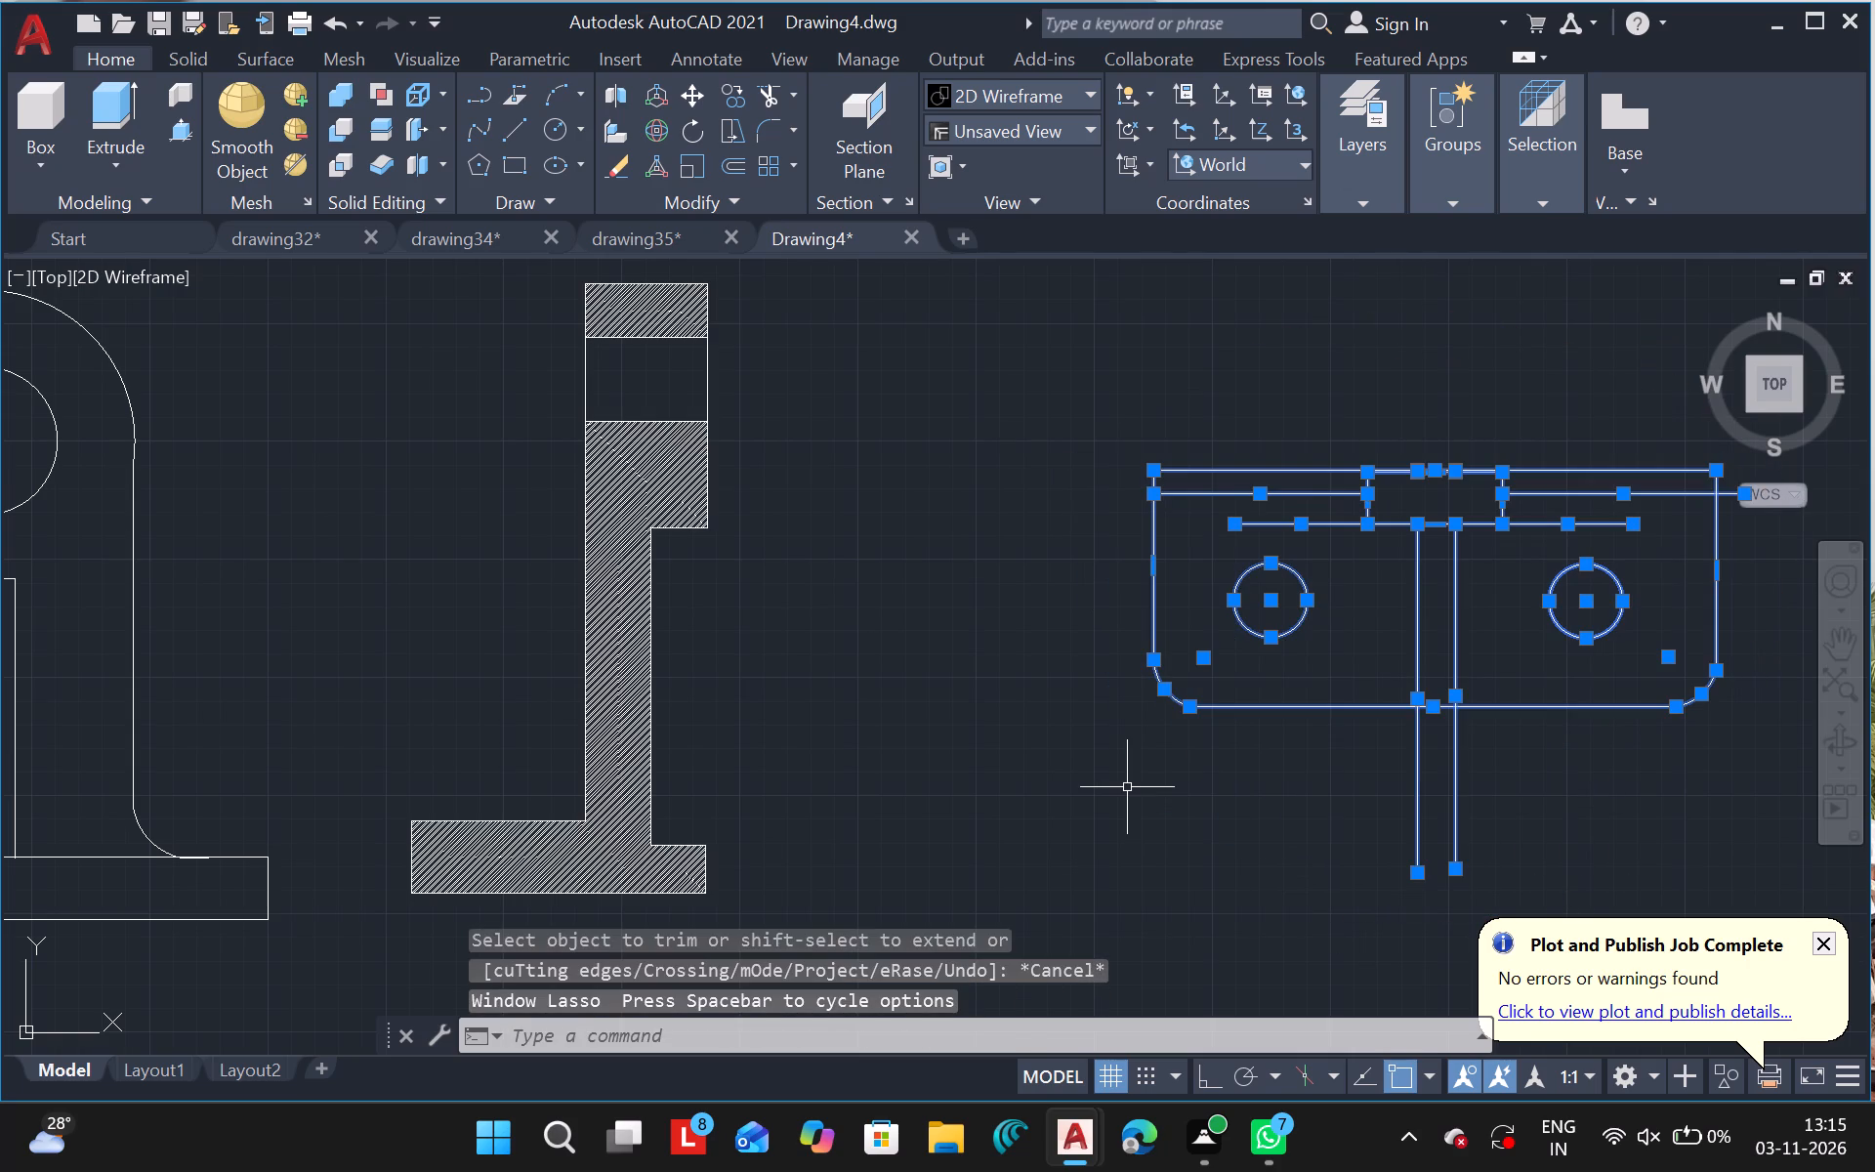
{"action": "type", "text": "mo"}
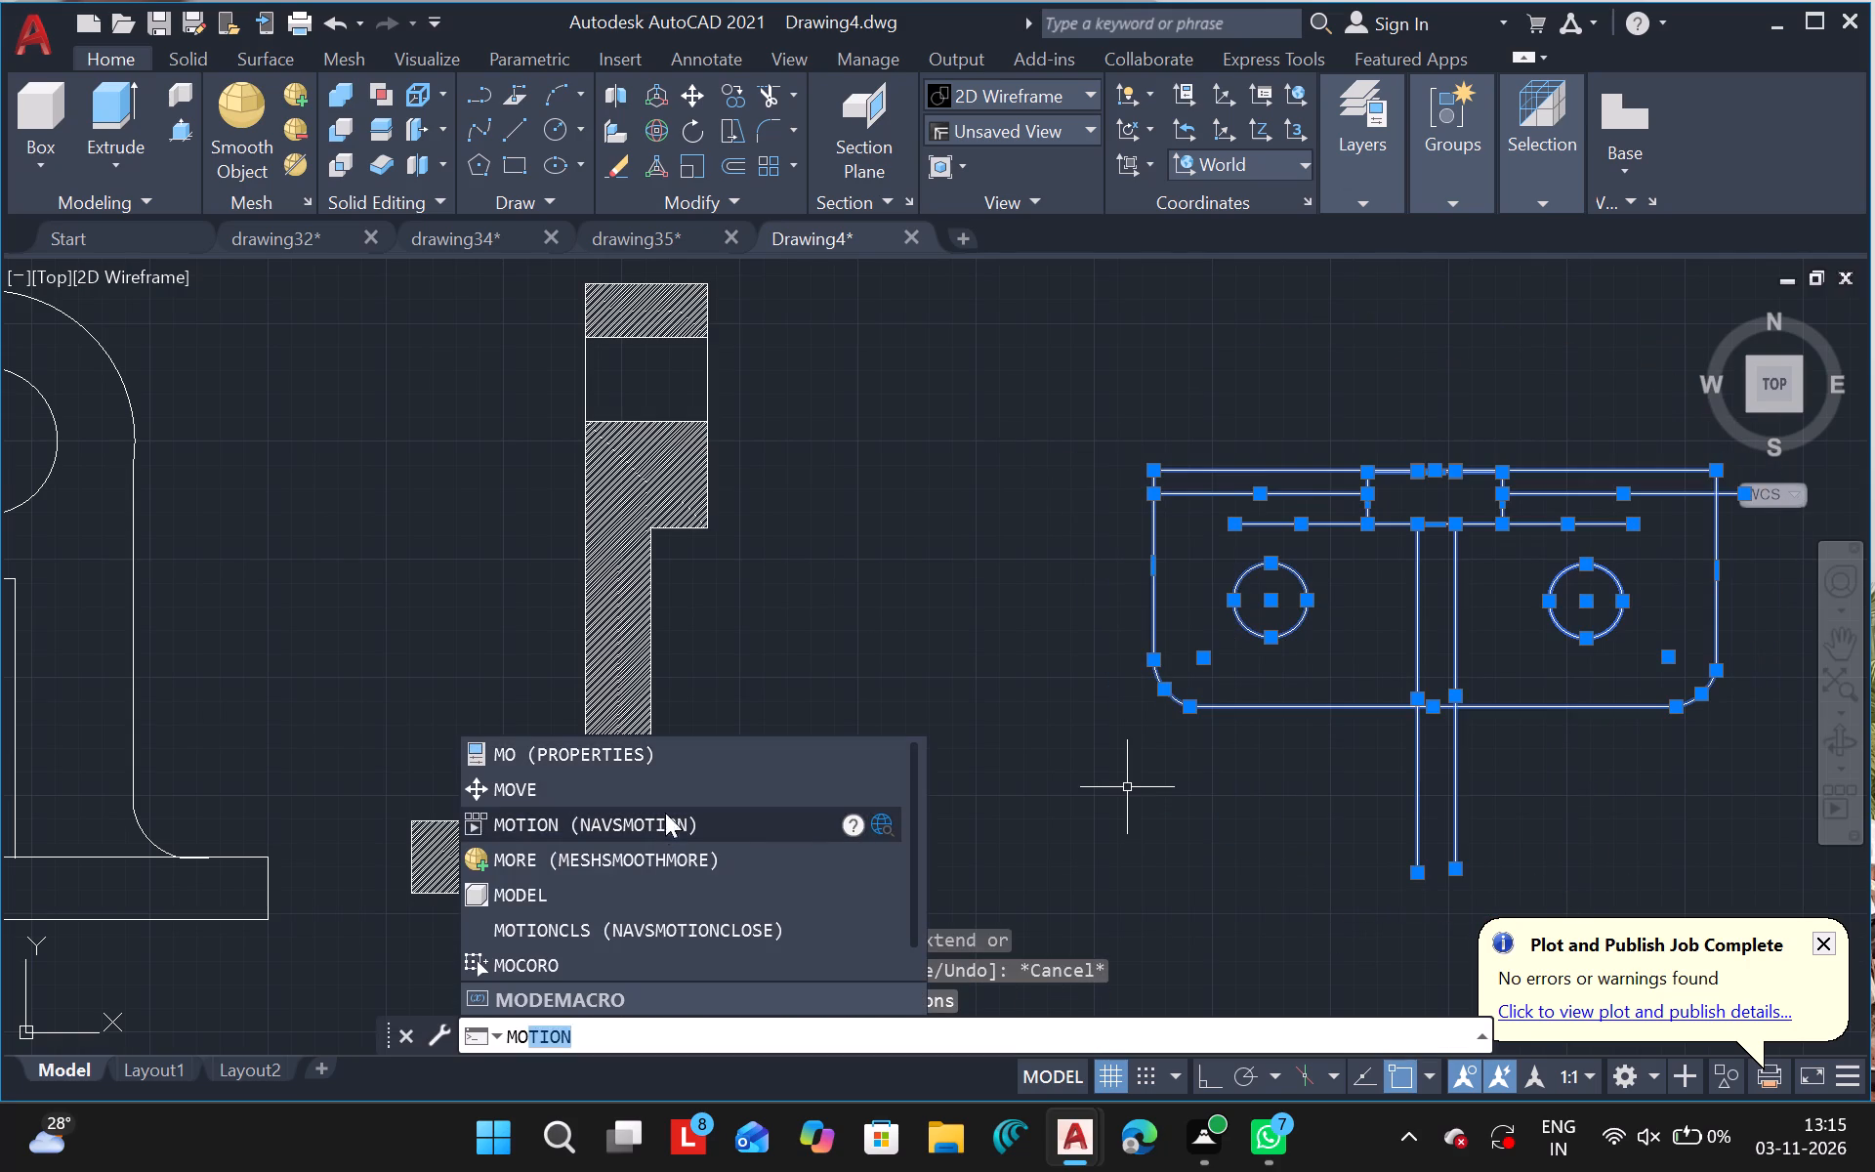
{"action": "left_click", "coordinate": [605, 793]}
{"action": "left_click_drag", "start_coordinate": [873, 775], "coordinate": [735, 762]}
{"action": "left_click", "coordinate": [704, 772]}
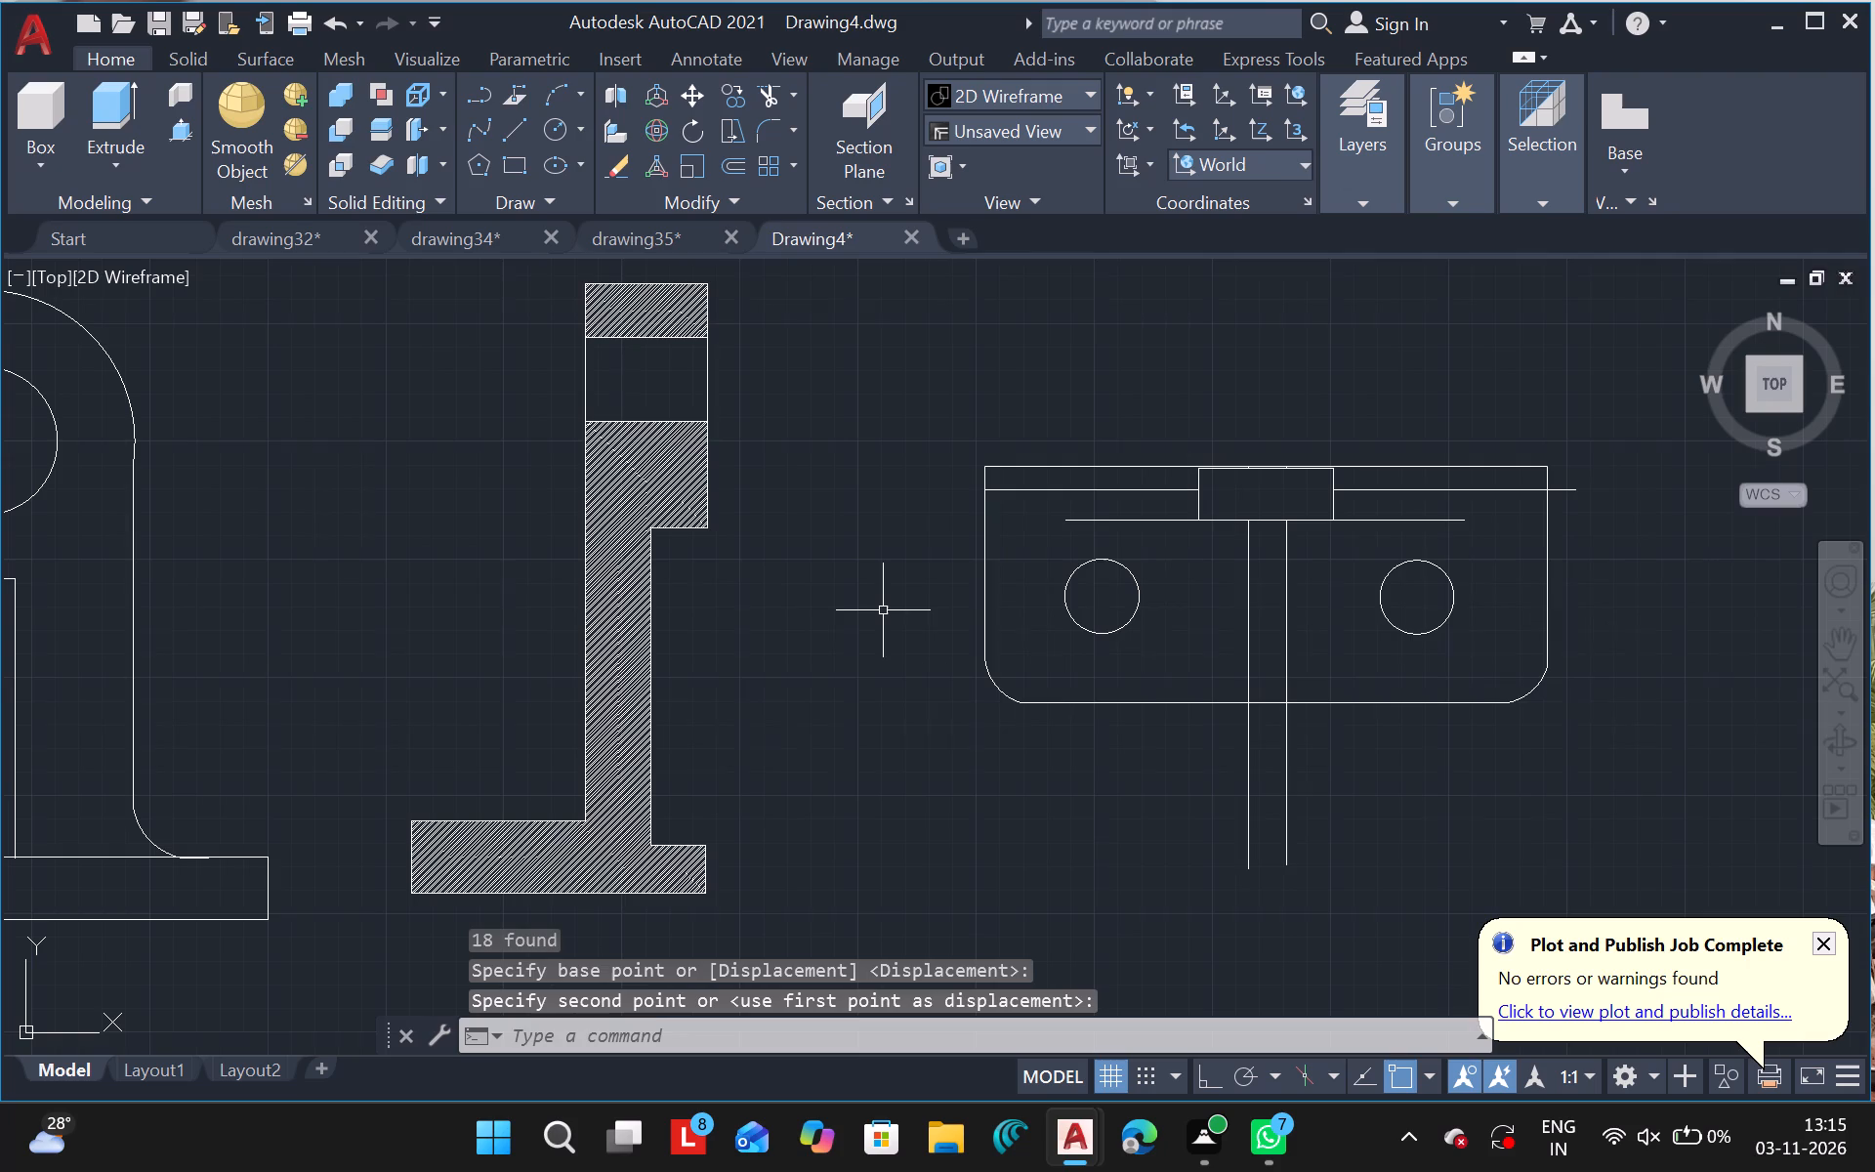
Trim the right horizontal line's overhang beyond the third view's right edge.
{"action": "type", "text": "tr"}
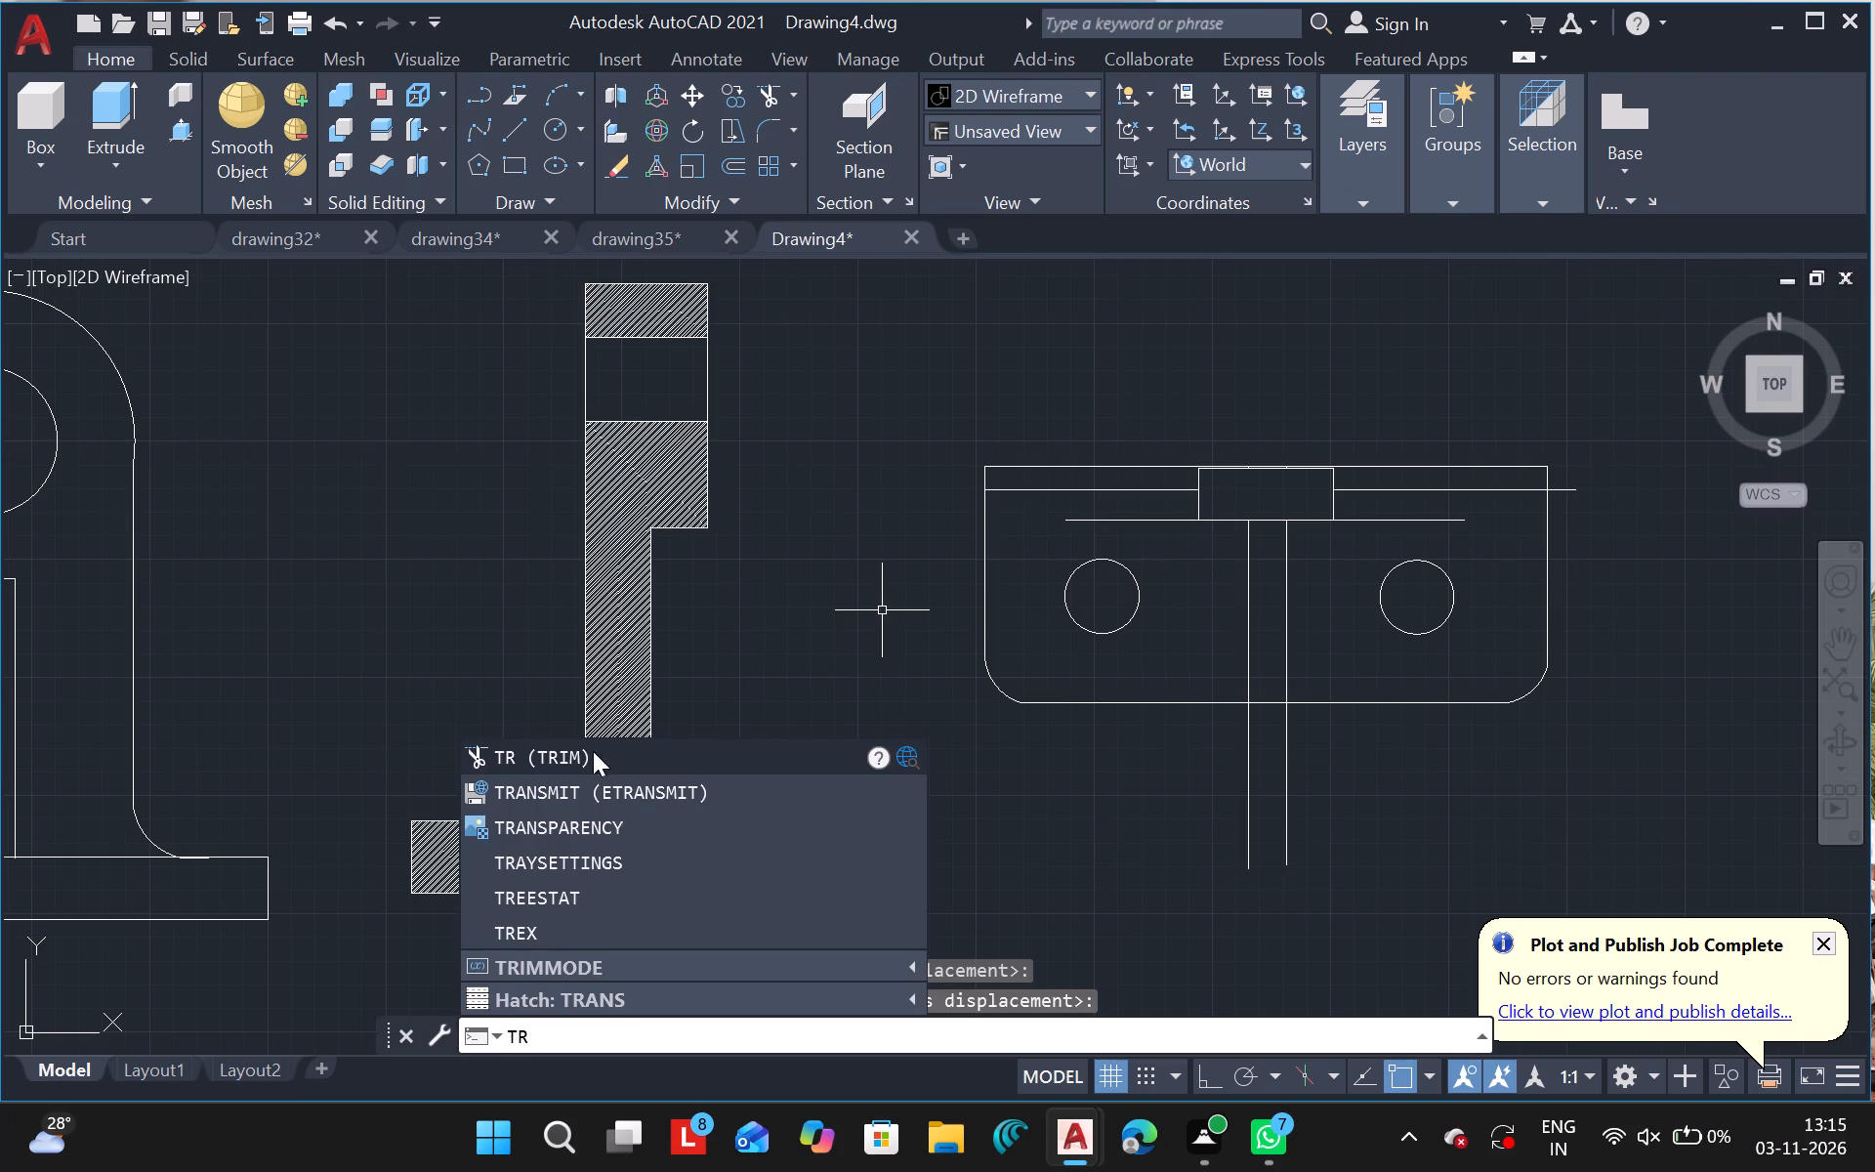
{"action": "left_click", "coordinate": [554, 757]}
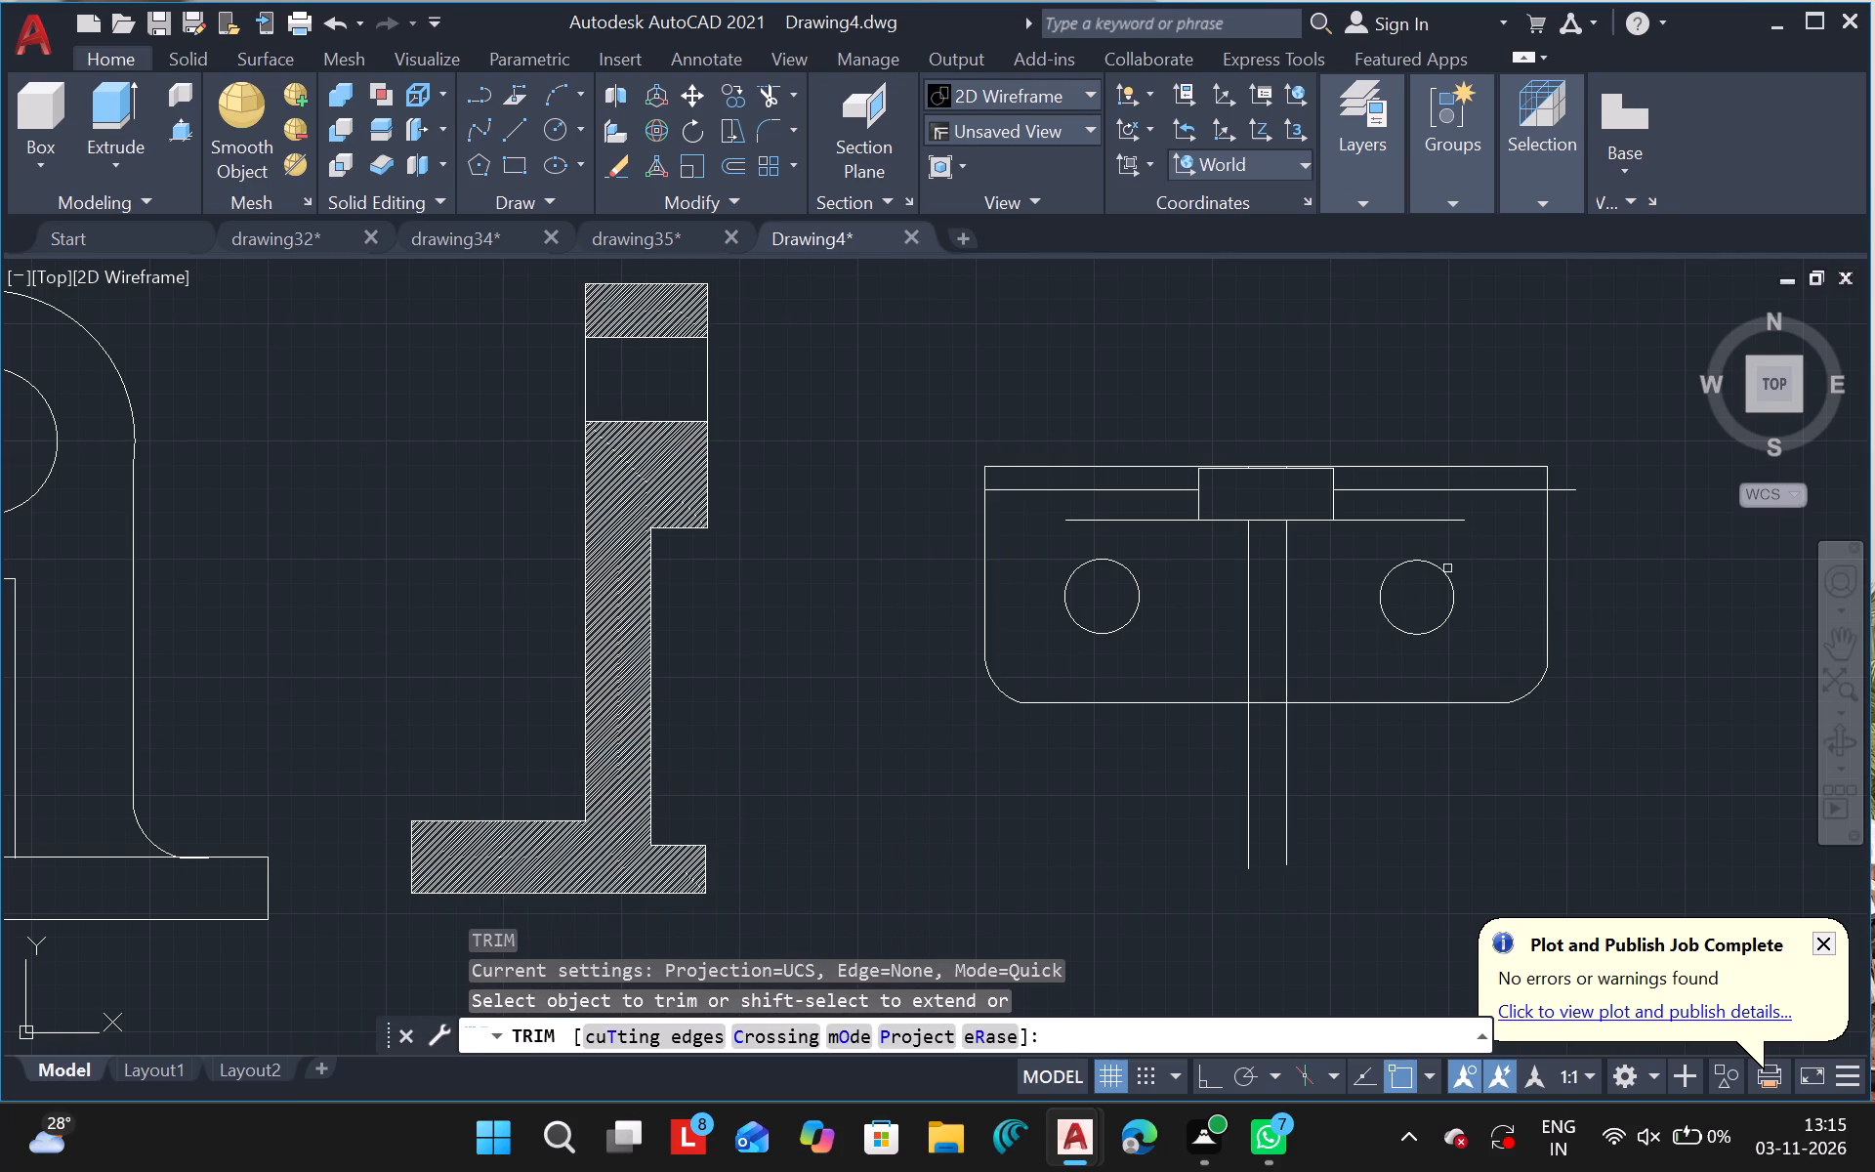
{"action": "left_click", "coordinate": [1571, 493]}
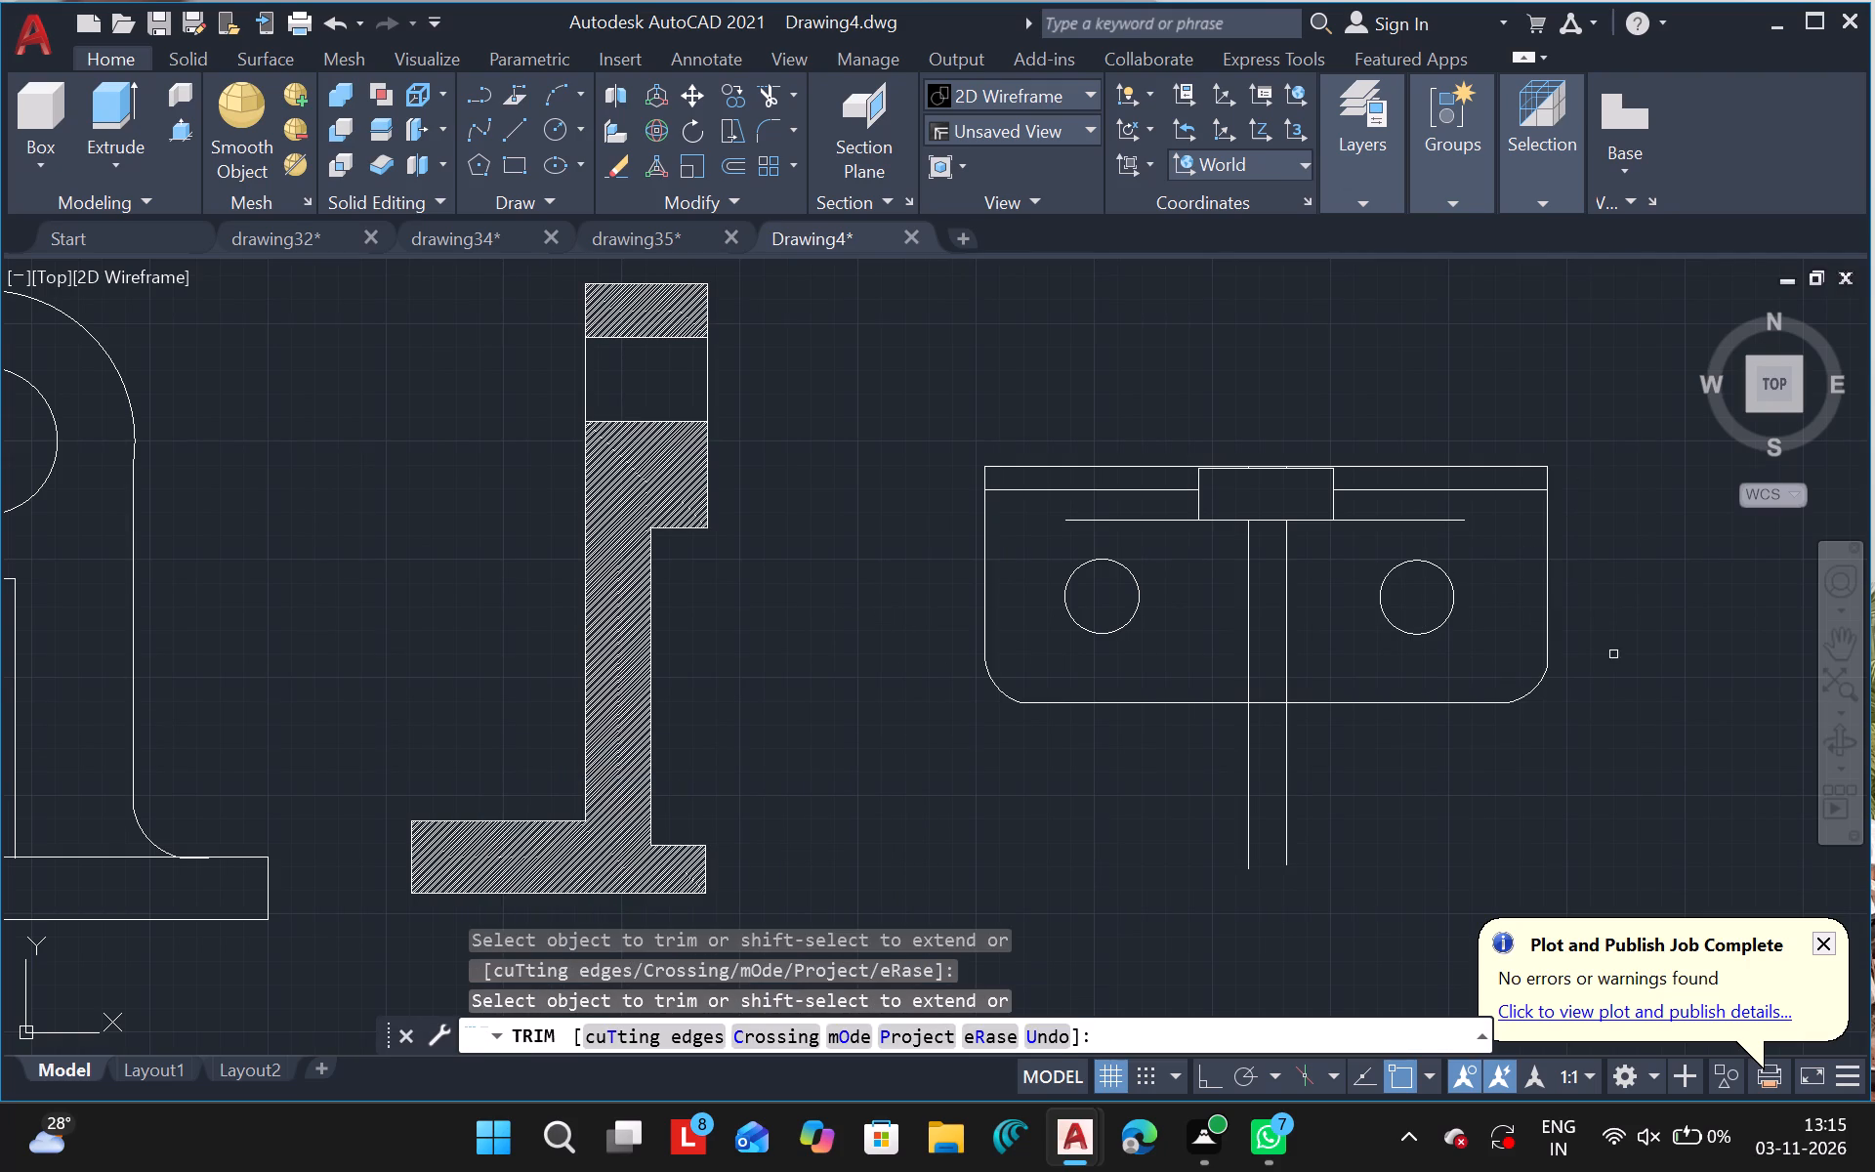
{"action": "key", "text": "Escape"}
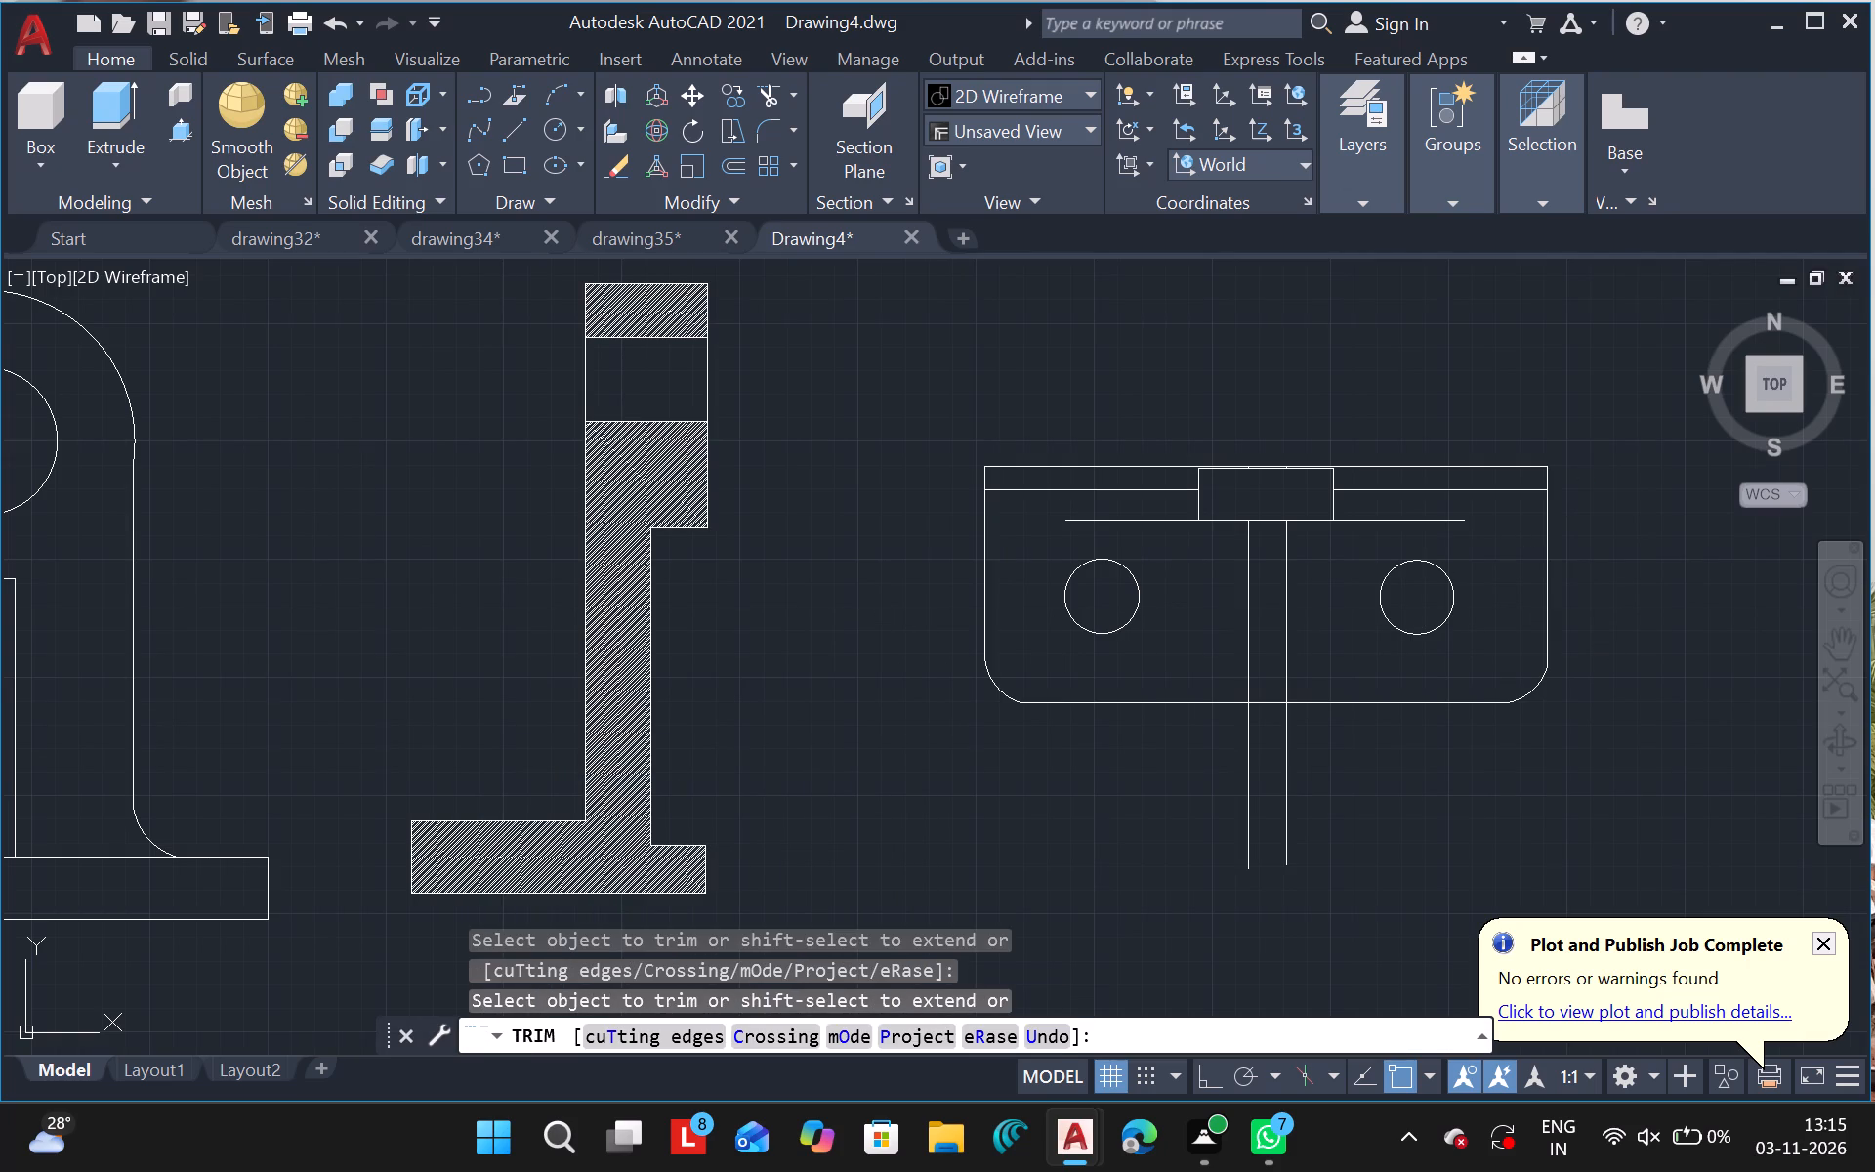
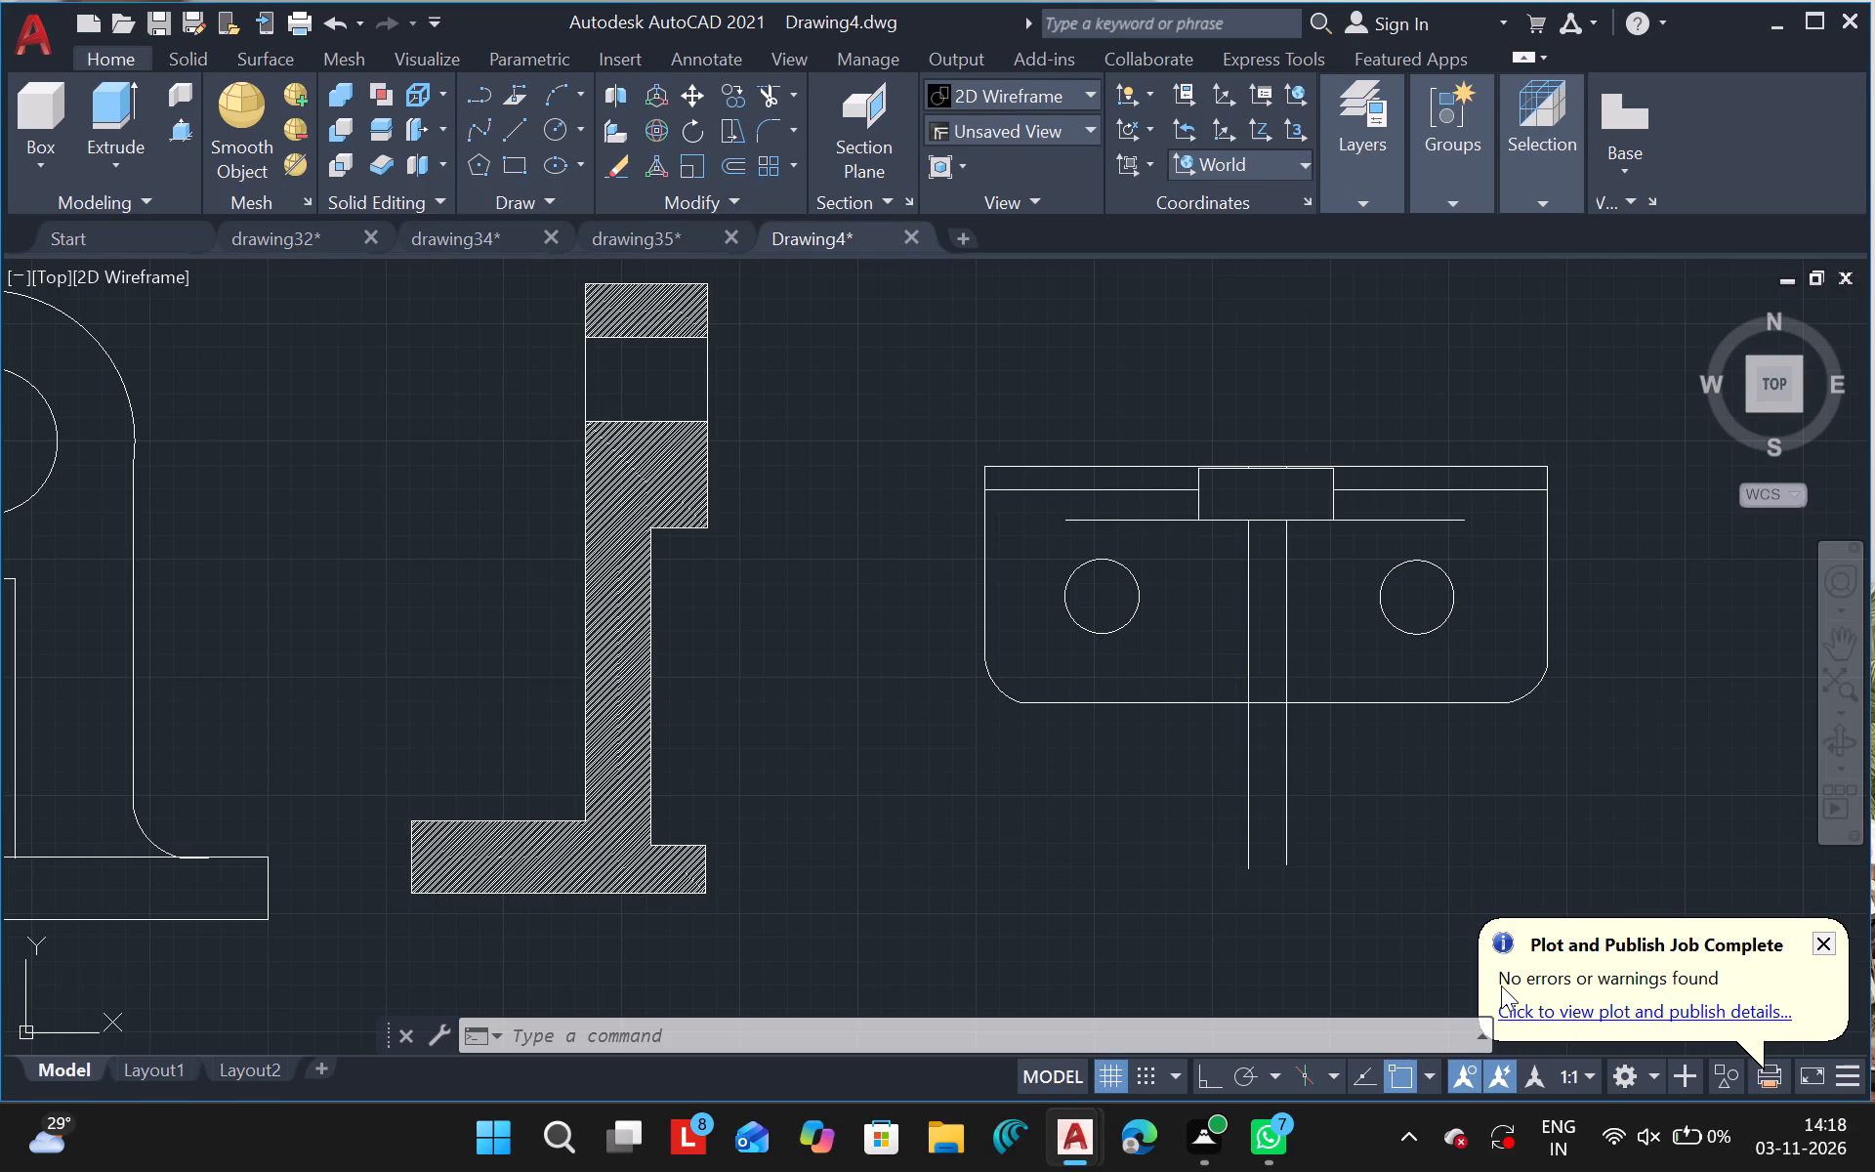
Trim the two vertical rib lines where they extend below the bottom edge of the plate in the top view.
{"action": "scroll", "coordinate": [935, 475], "scroll_direction": "down", "scroll_amount": 2, "text": "ctrl"}
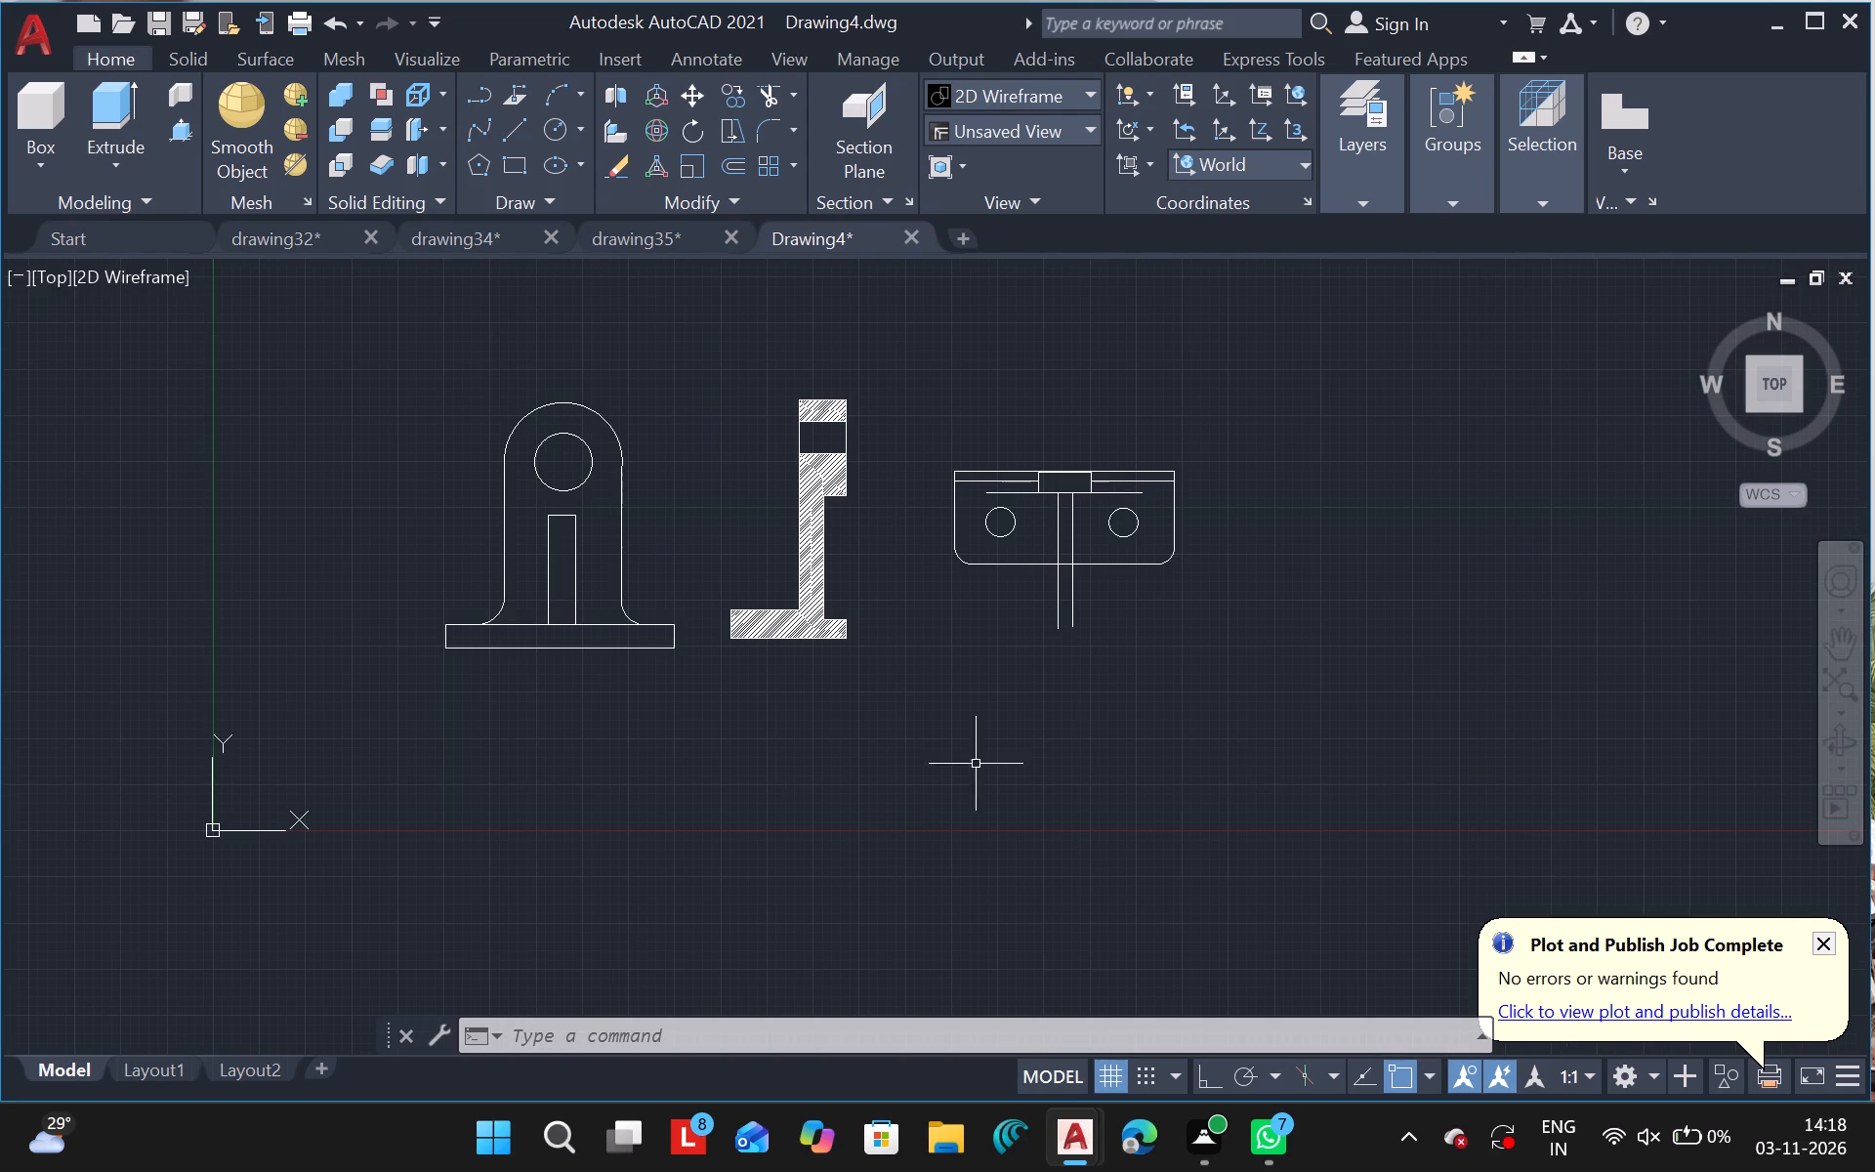
{"action": "type", "text": "tr"}
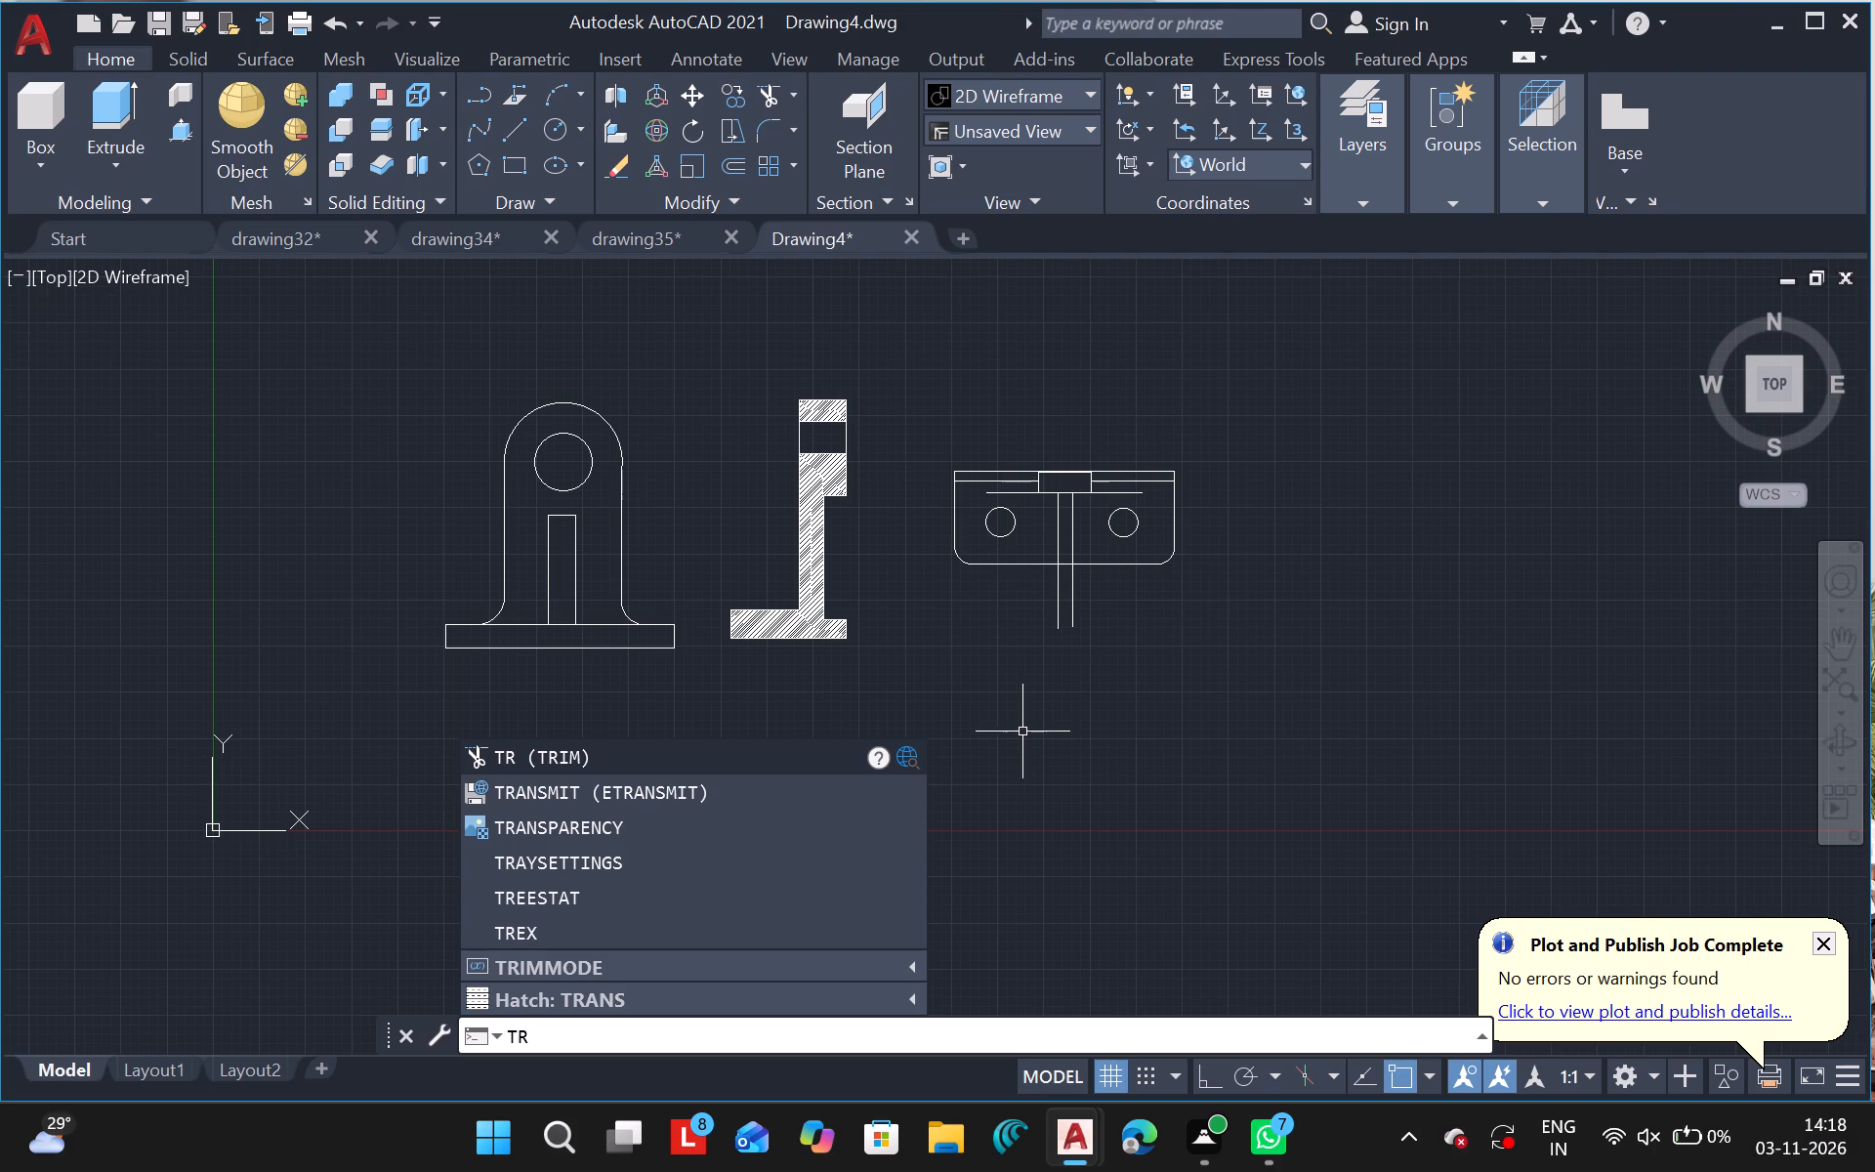
{"action": "type", "text": "tr"}
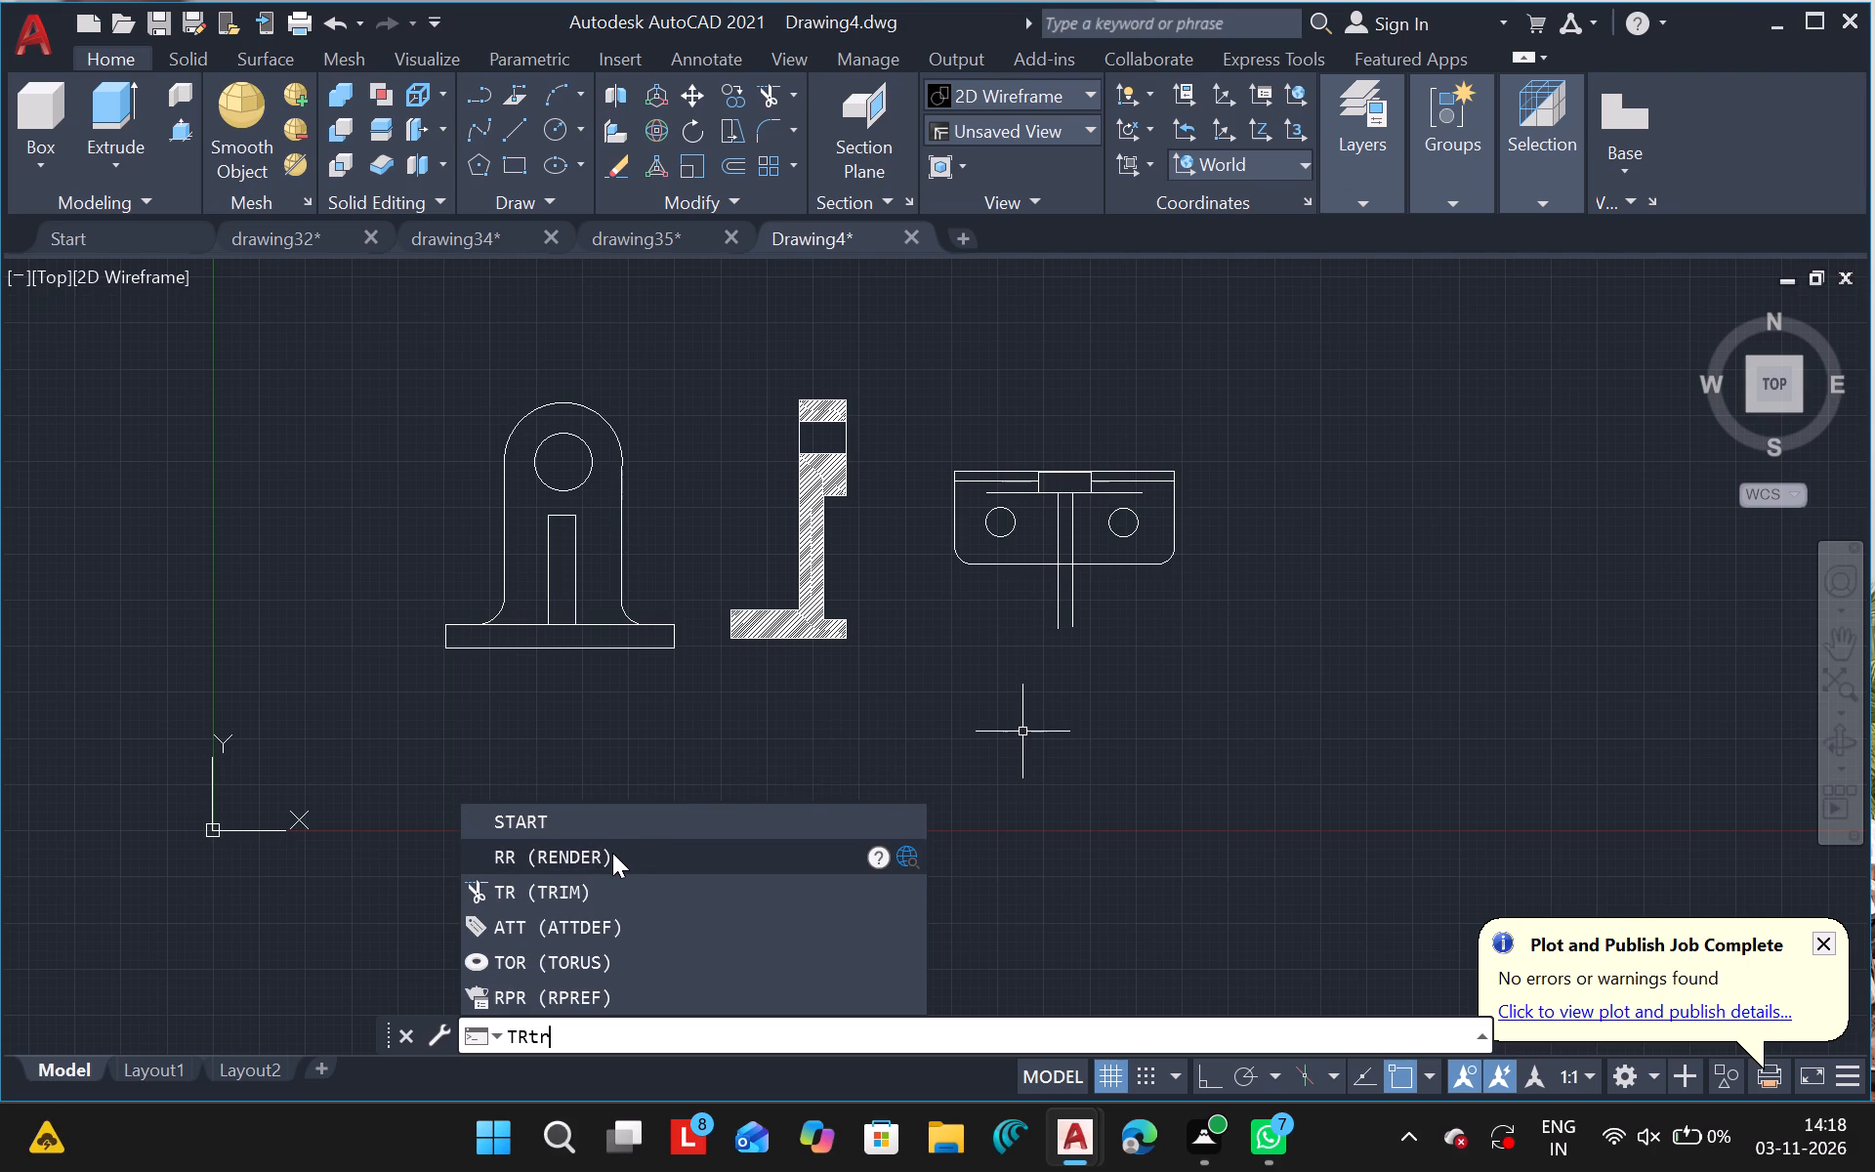
{"action": "key", "text": "BackSpace"}
{"action": "key", "text": "BackSpace"}
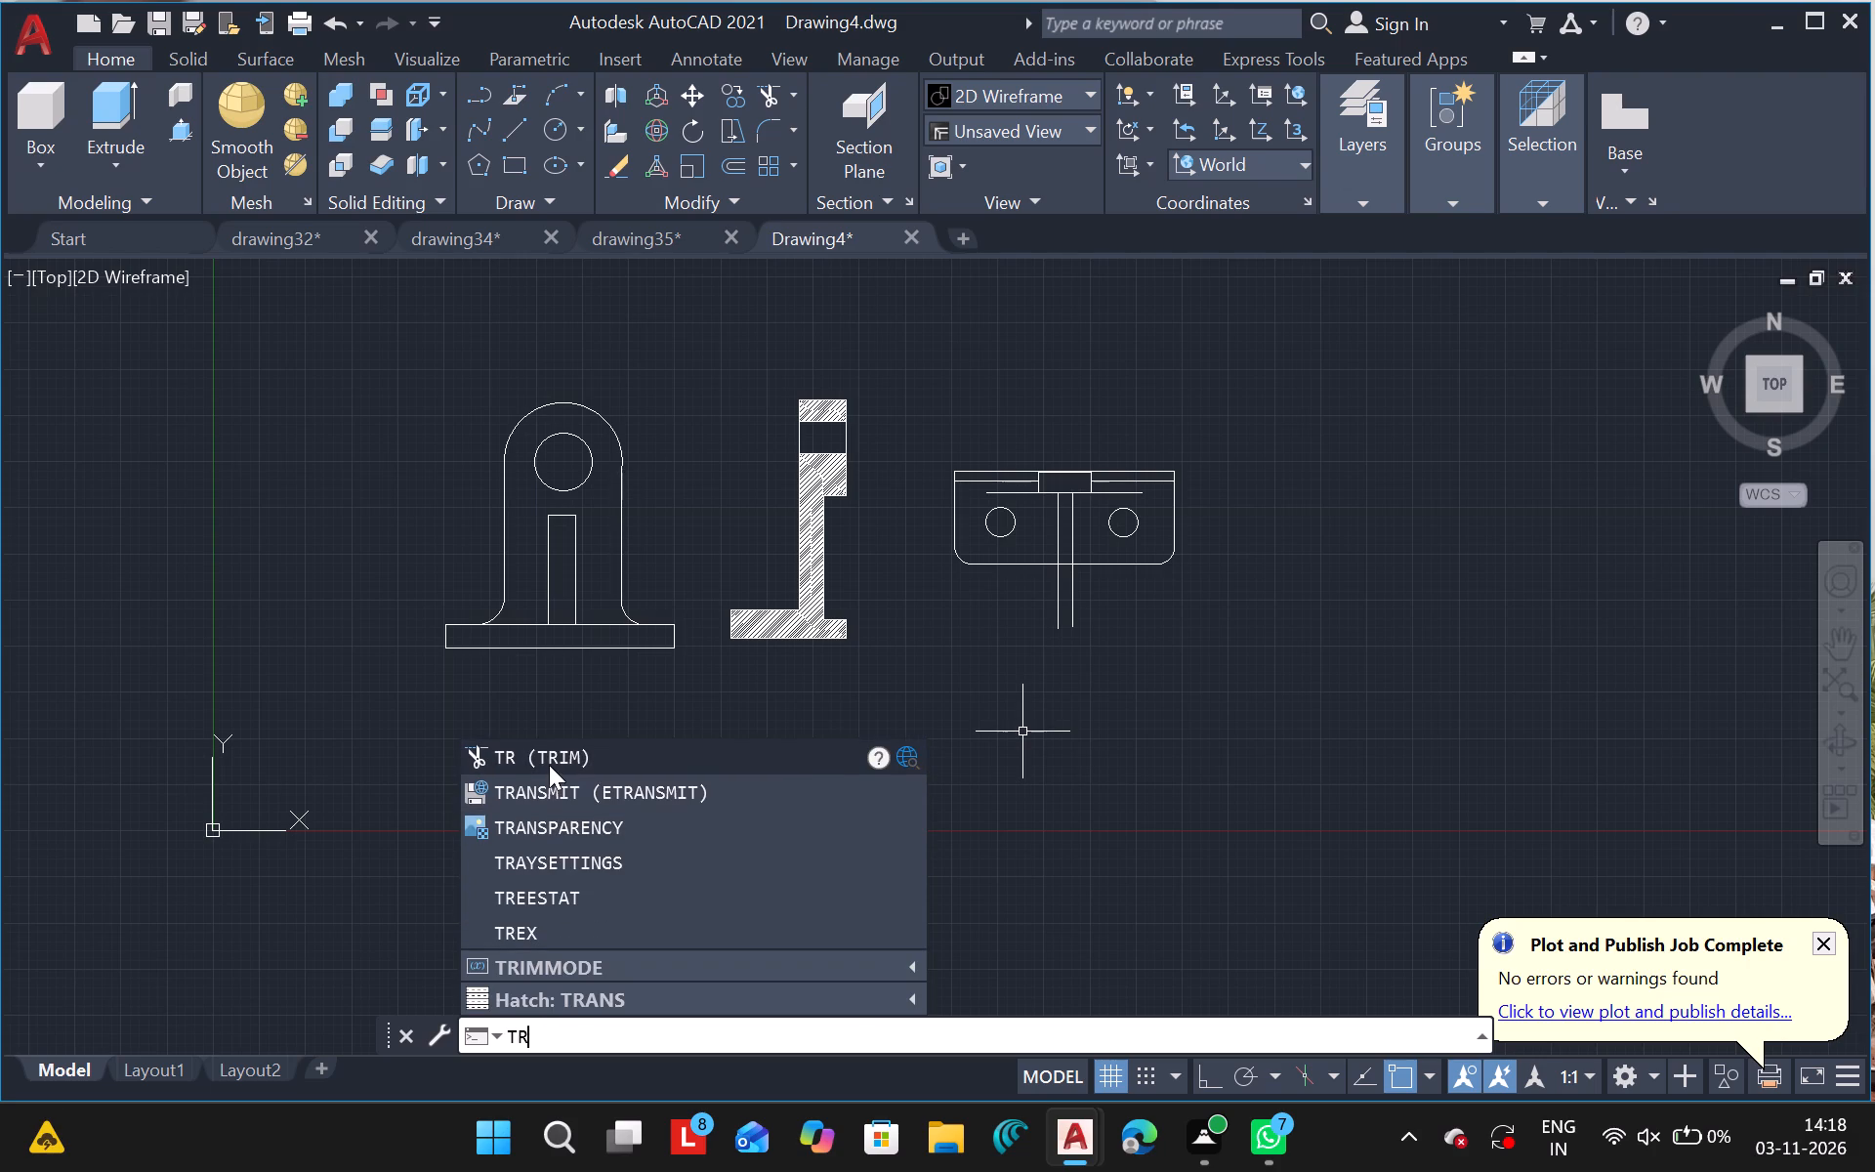
{"action": "left_click", "coordinate": [549, 763]}
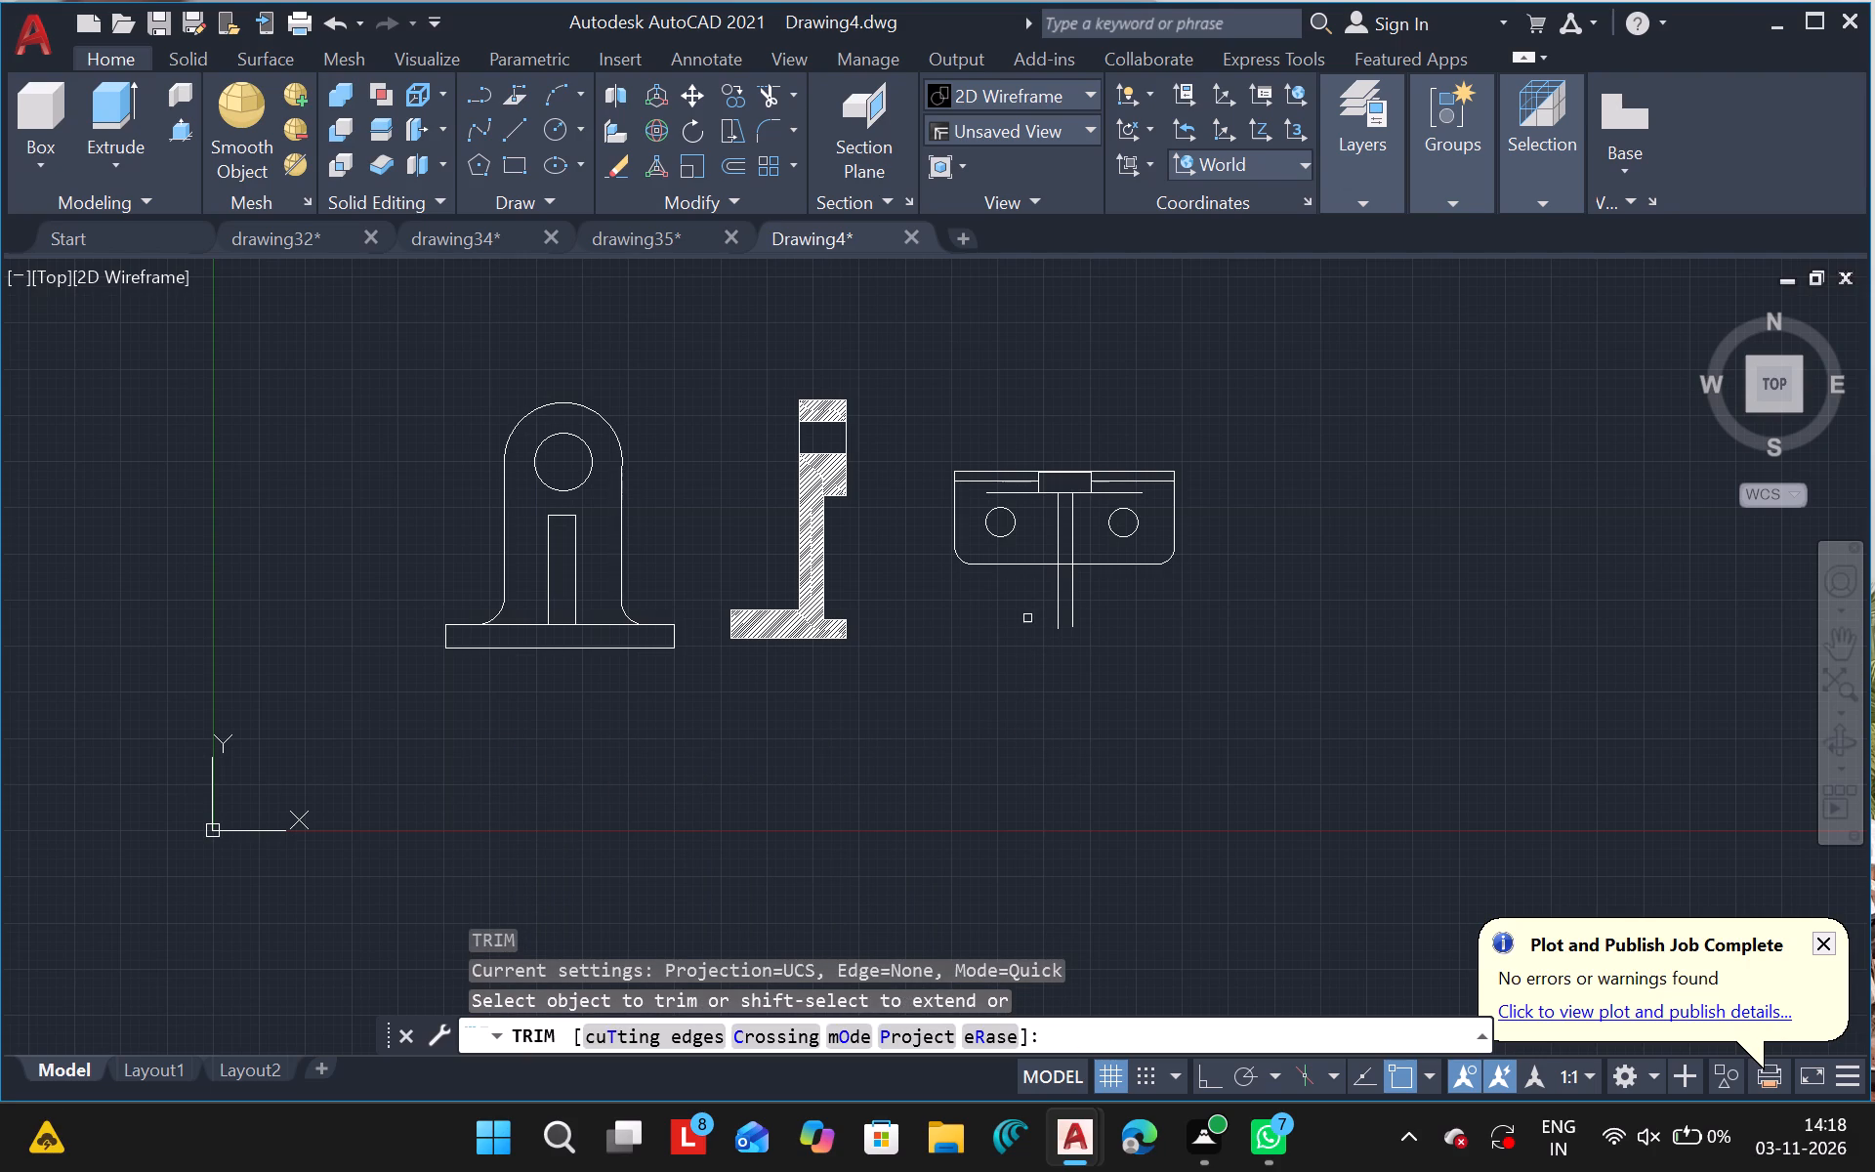
{"action": "left_click_drag", "start_coordinate": [1027, 613], "coordinate": [1200, 583]}
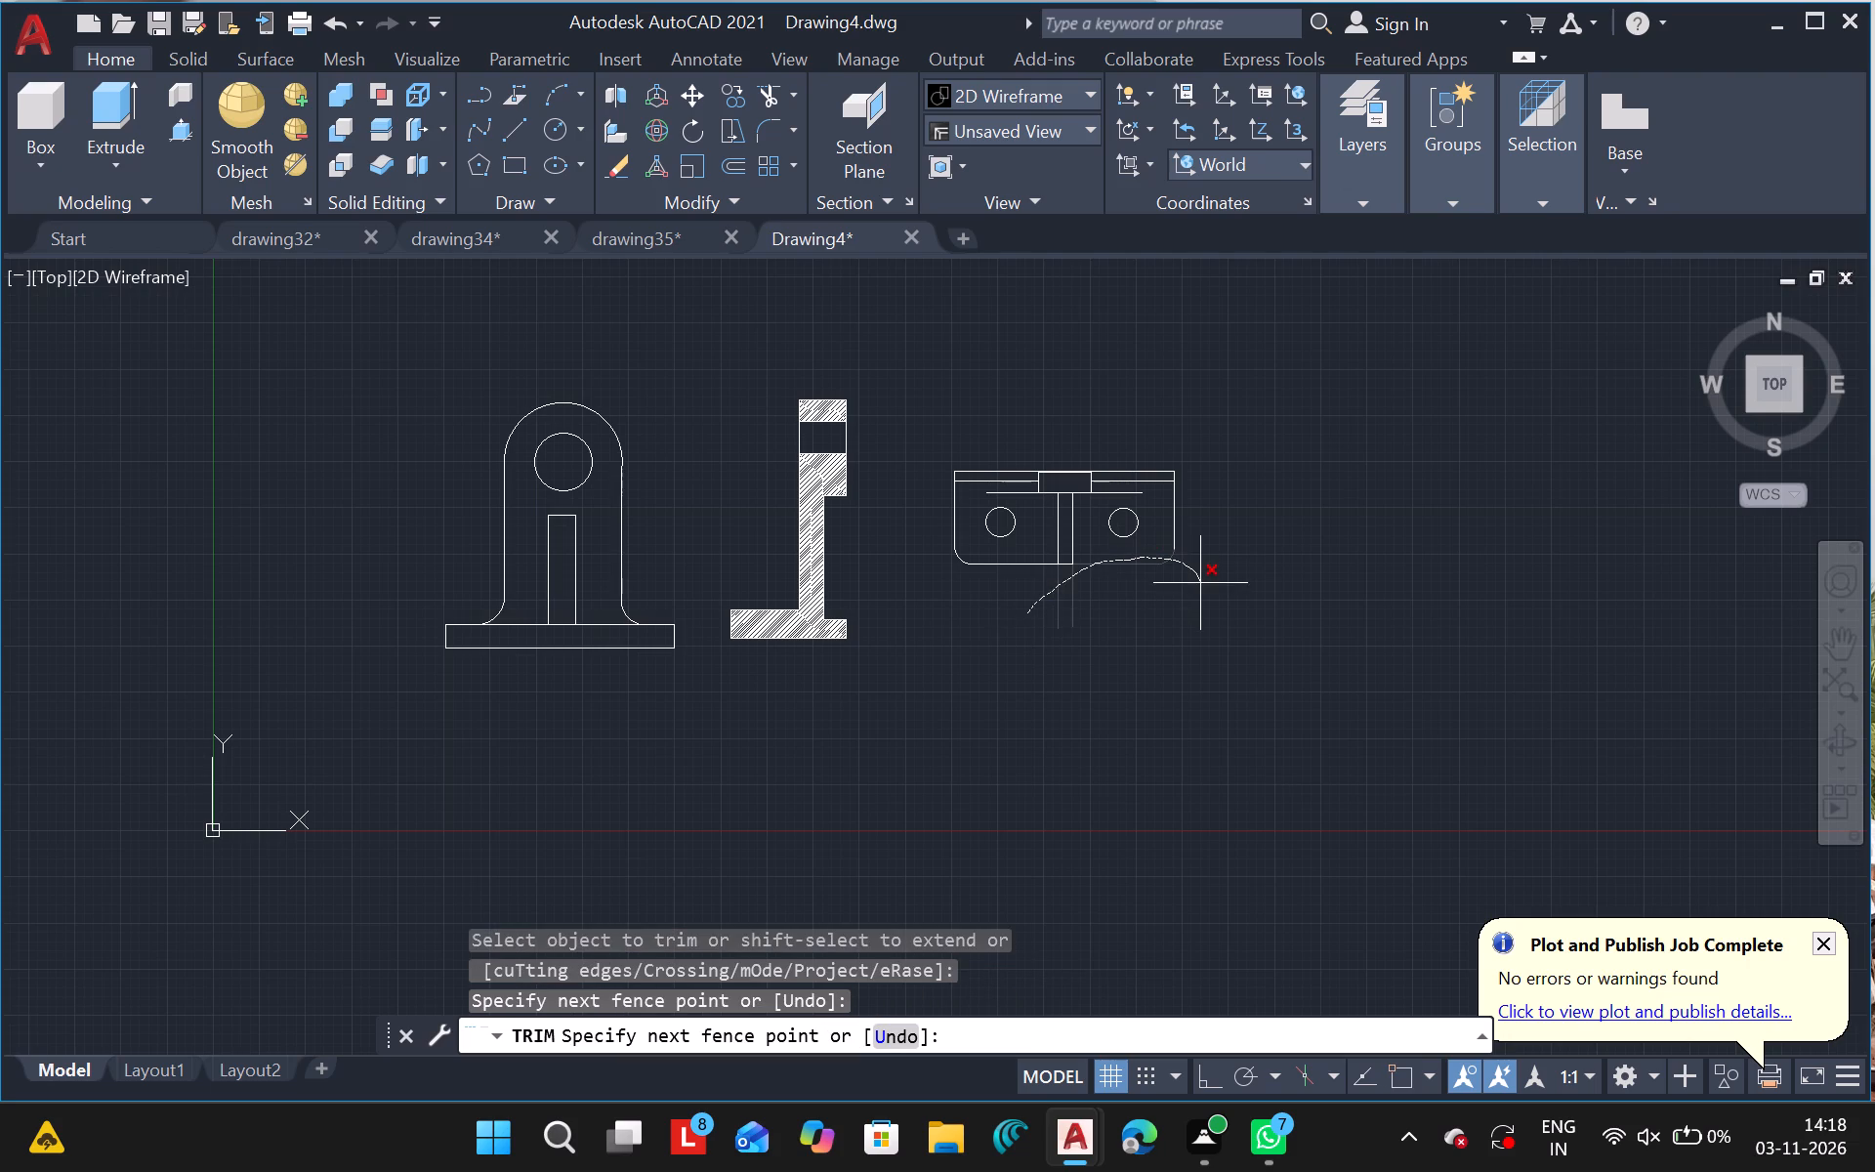
{"action": "left_click_drag", "start_coordinate": [1200, 583], "coordinate": [1136, 591]}
{"action": "key", "text": "ctrl+z"}
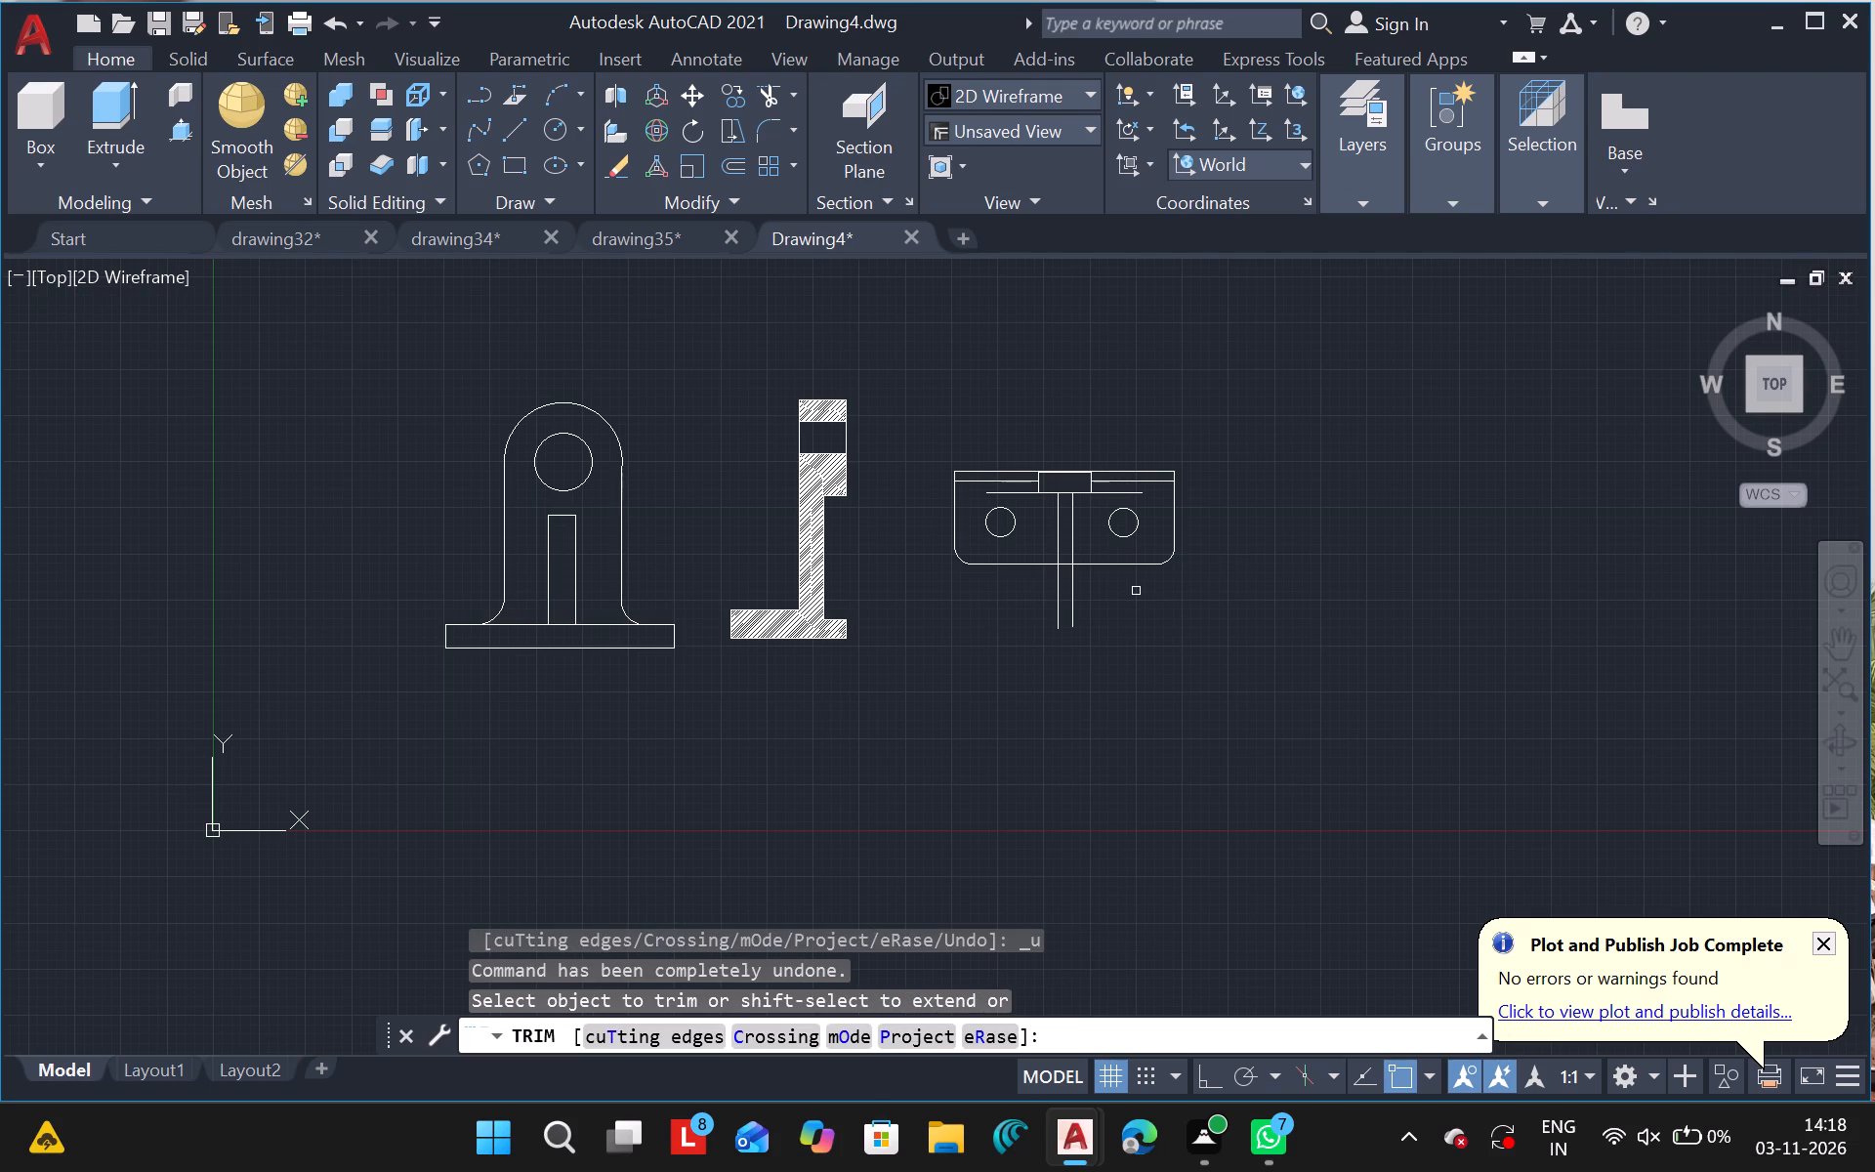
{"action": "left_click_drag", "start_coordinate": [1022, 609], "coordinate": [1080, 602]}
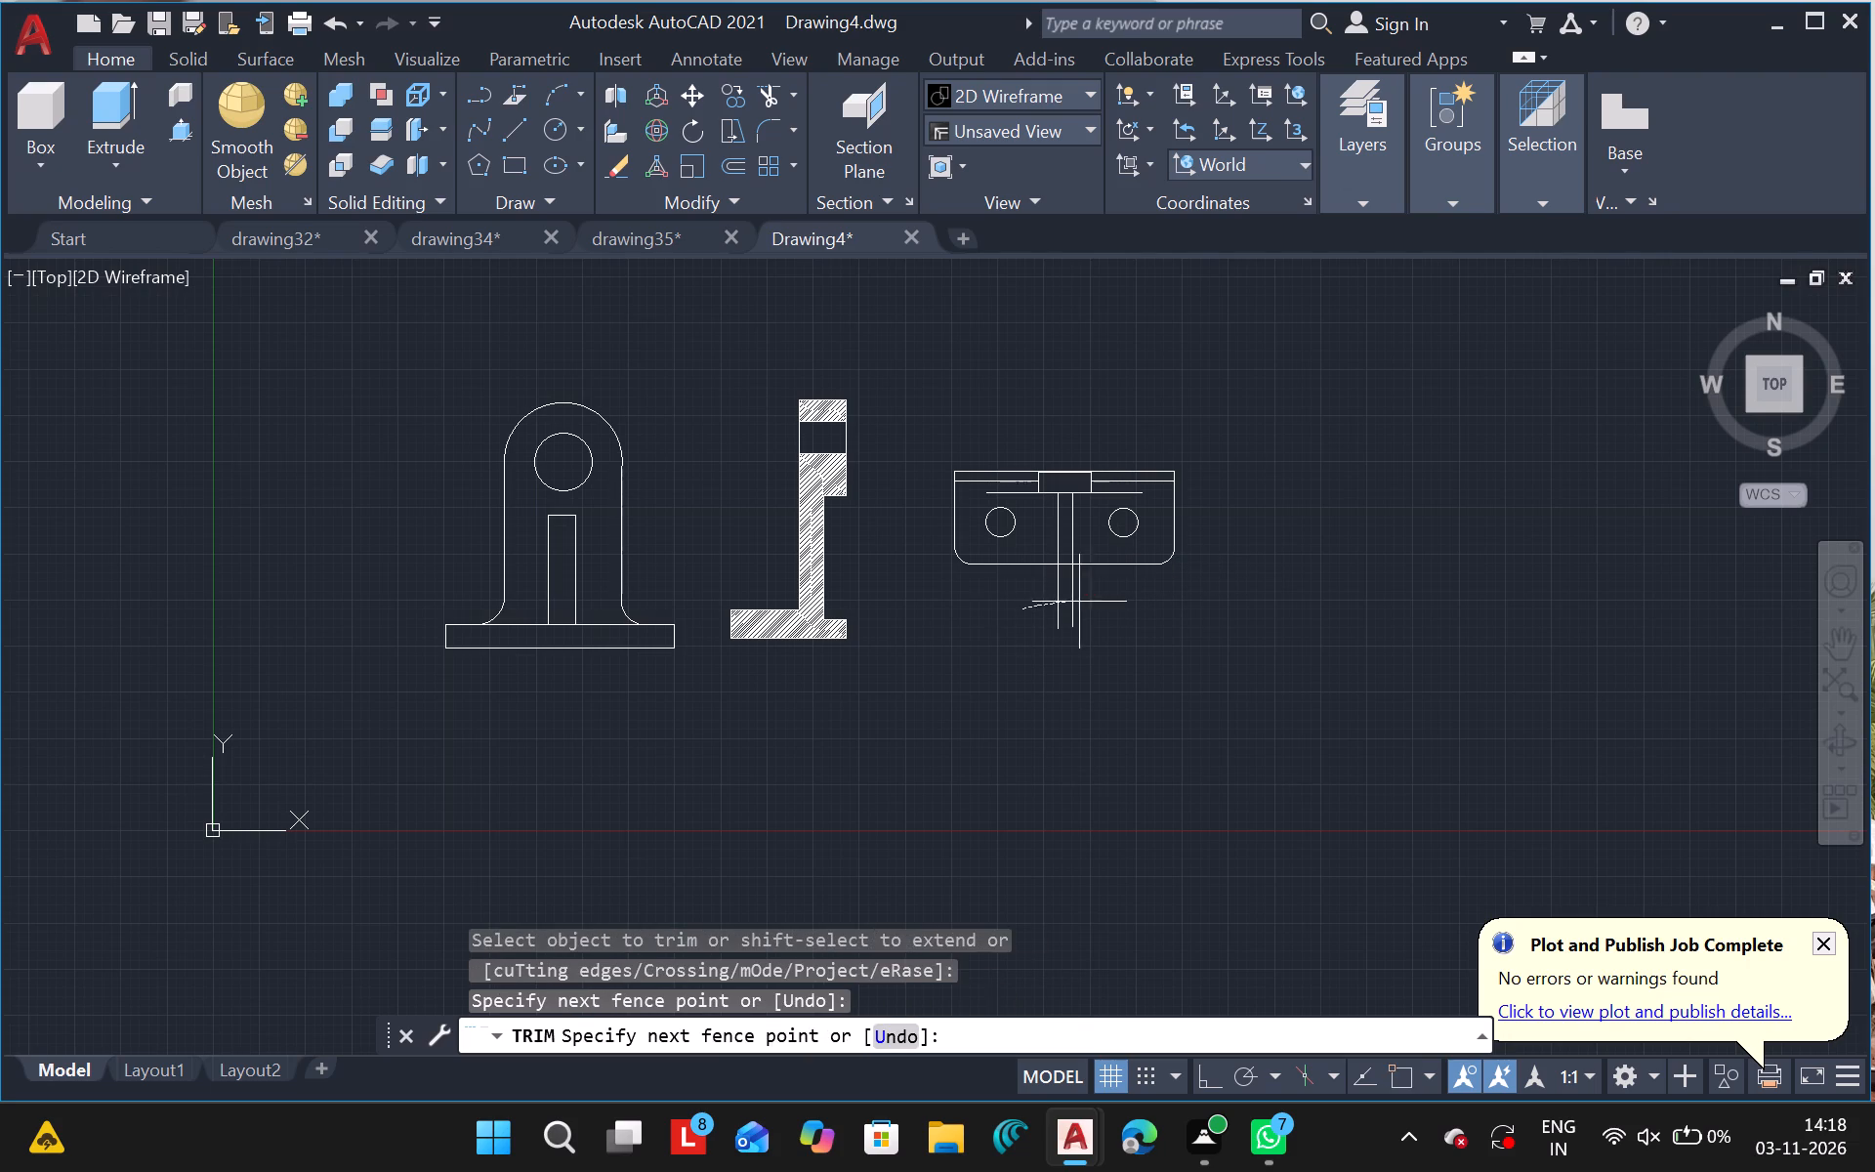
{"action": "left_click_drag", "start_coordinate": [1080, 602], "coordinate": [1096, 601]}
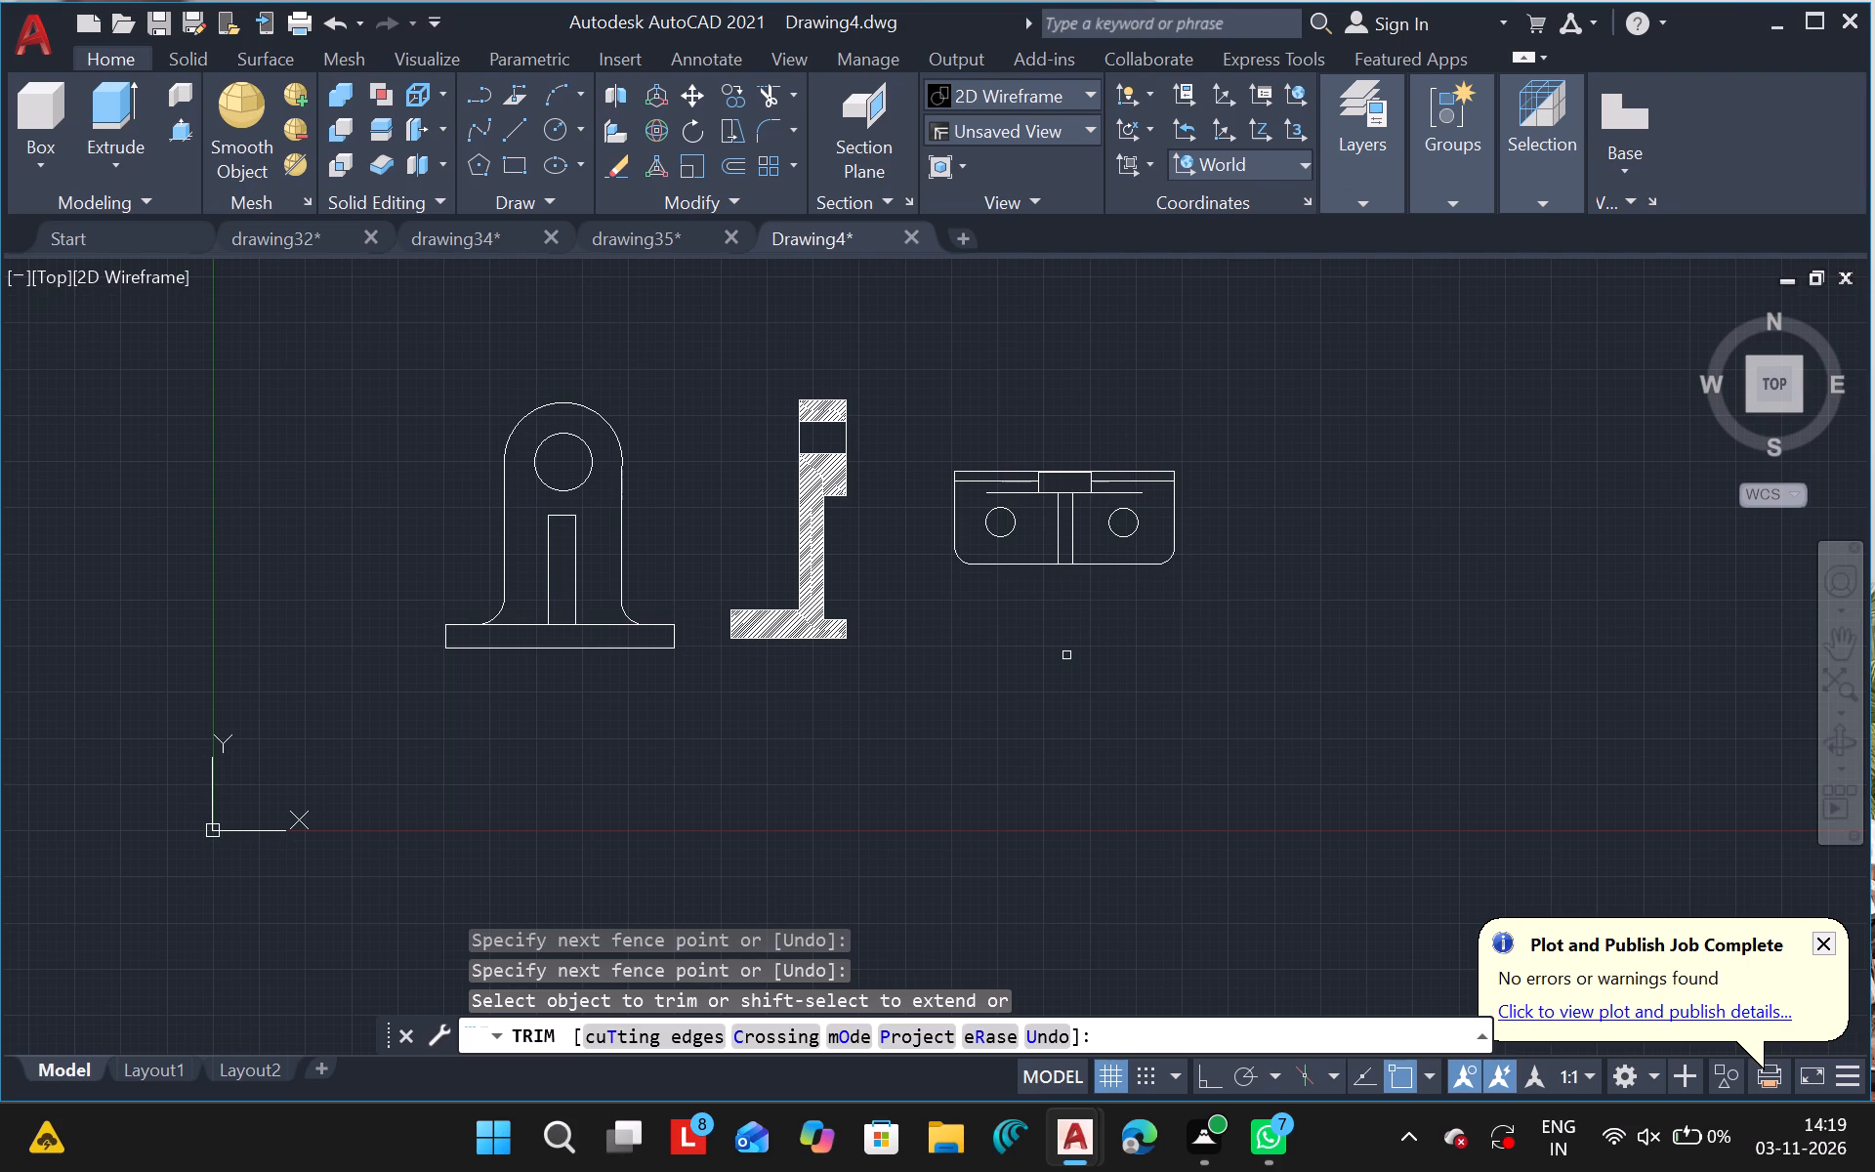
{"action": "key", "text": "Escape"}
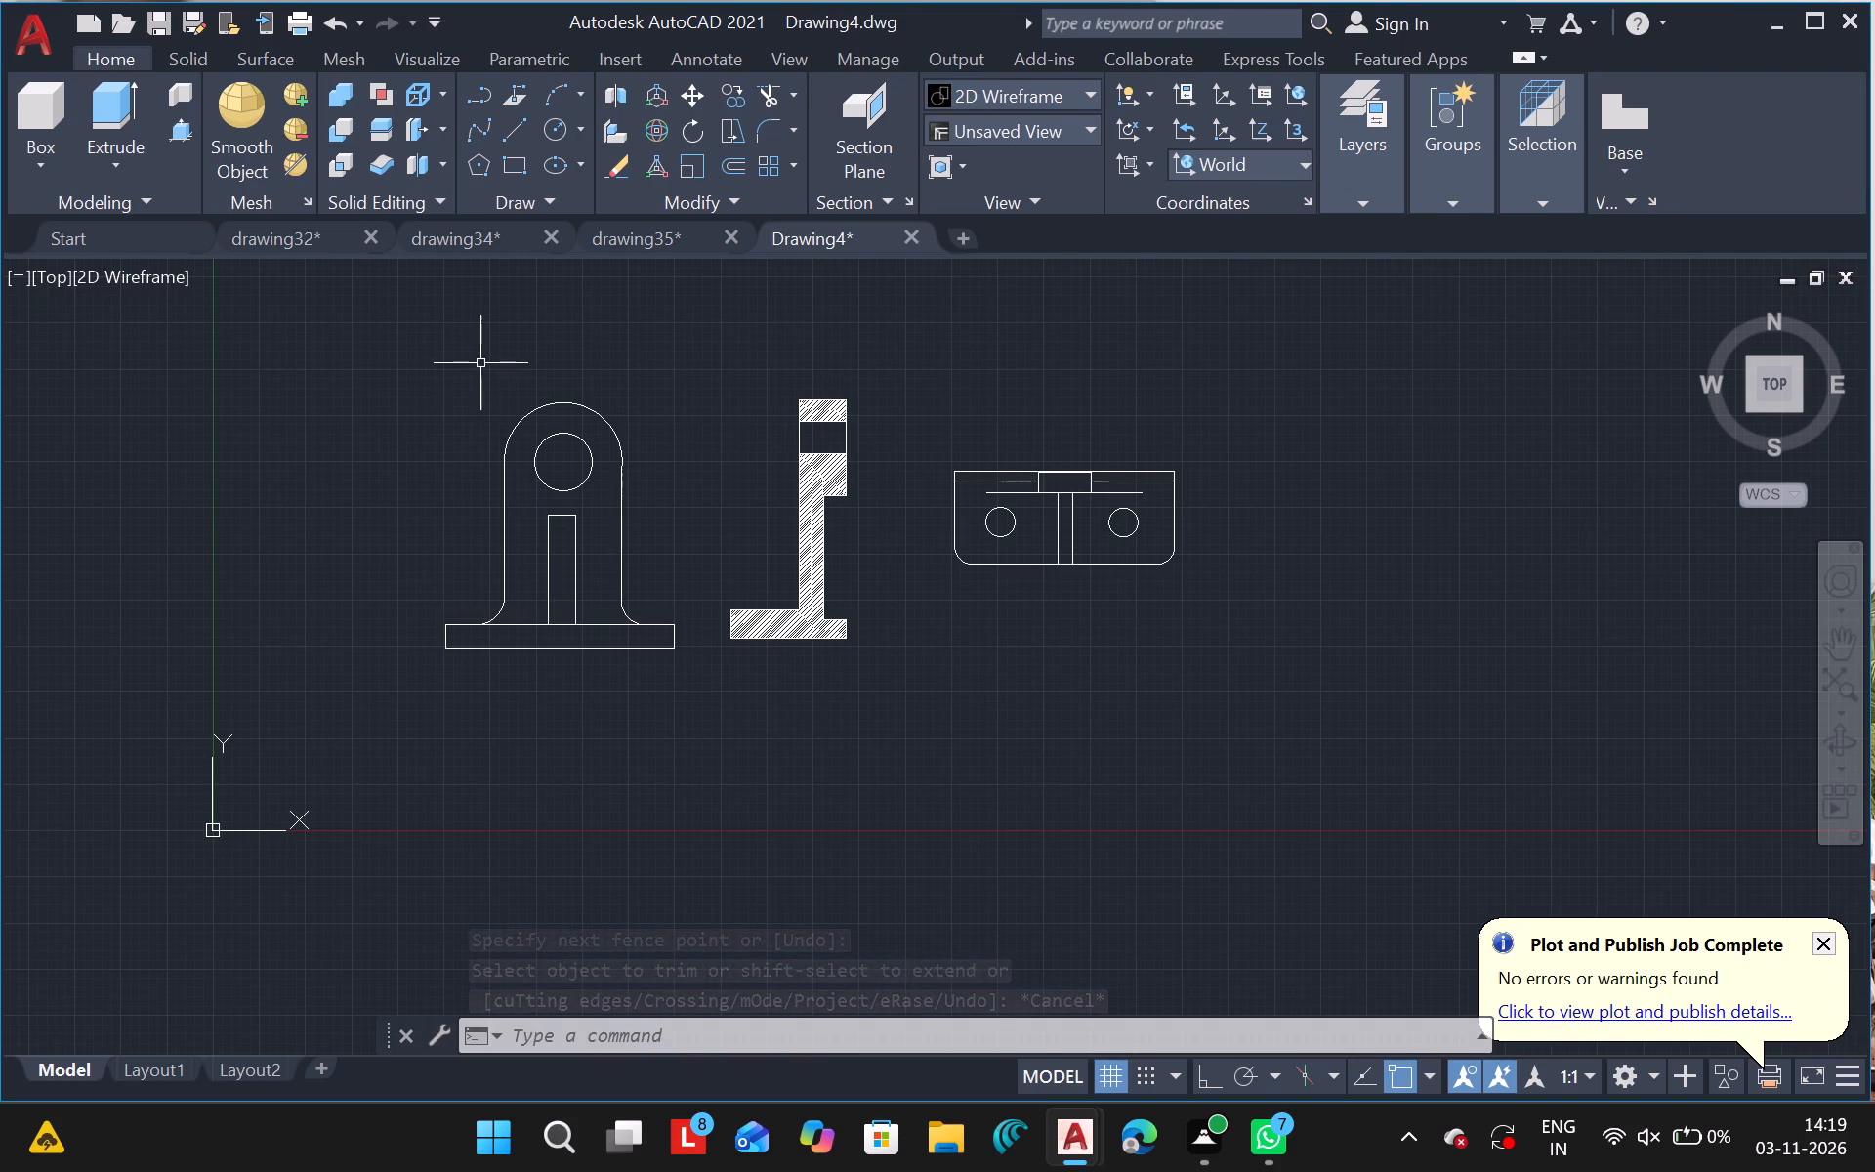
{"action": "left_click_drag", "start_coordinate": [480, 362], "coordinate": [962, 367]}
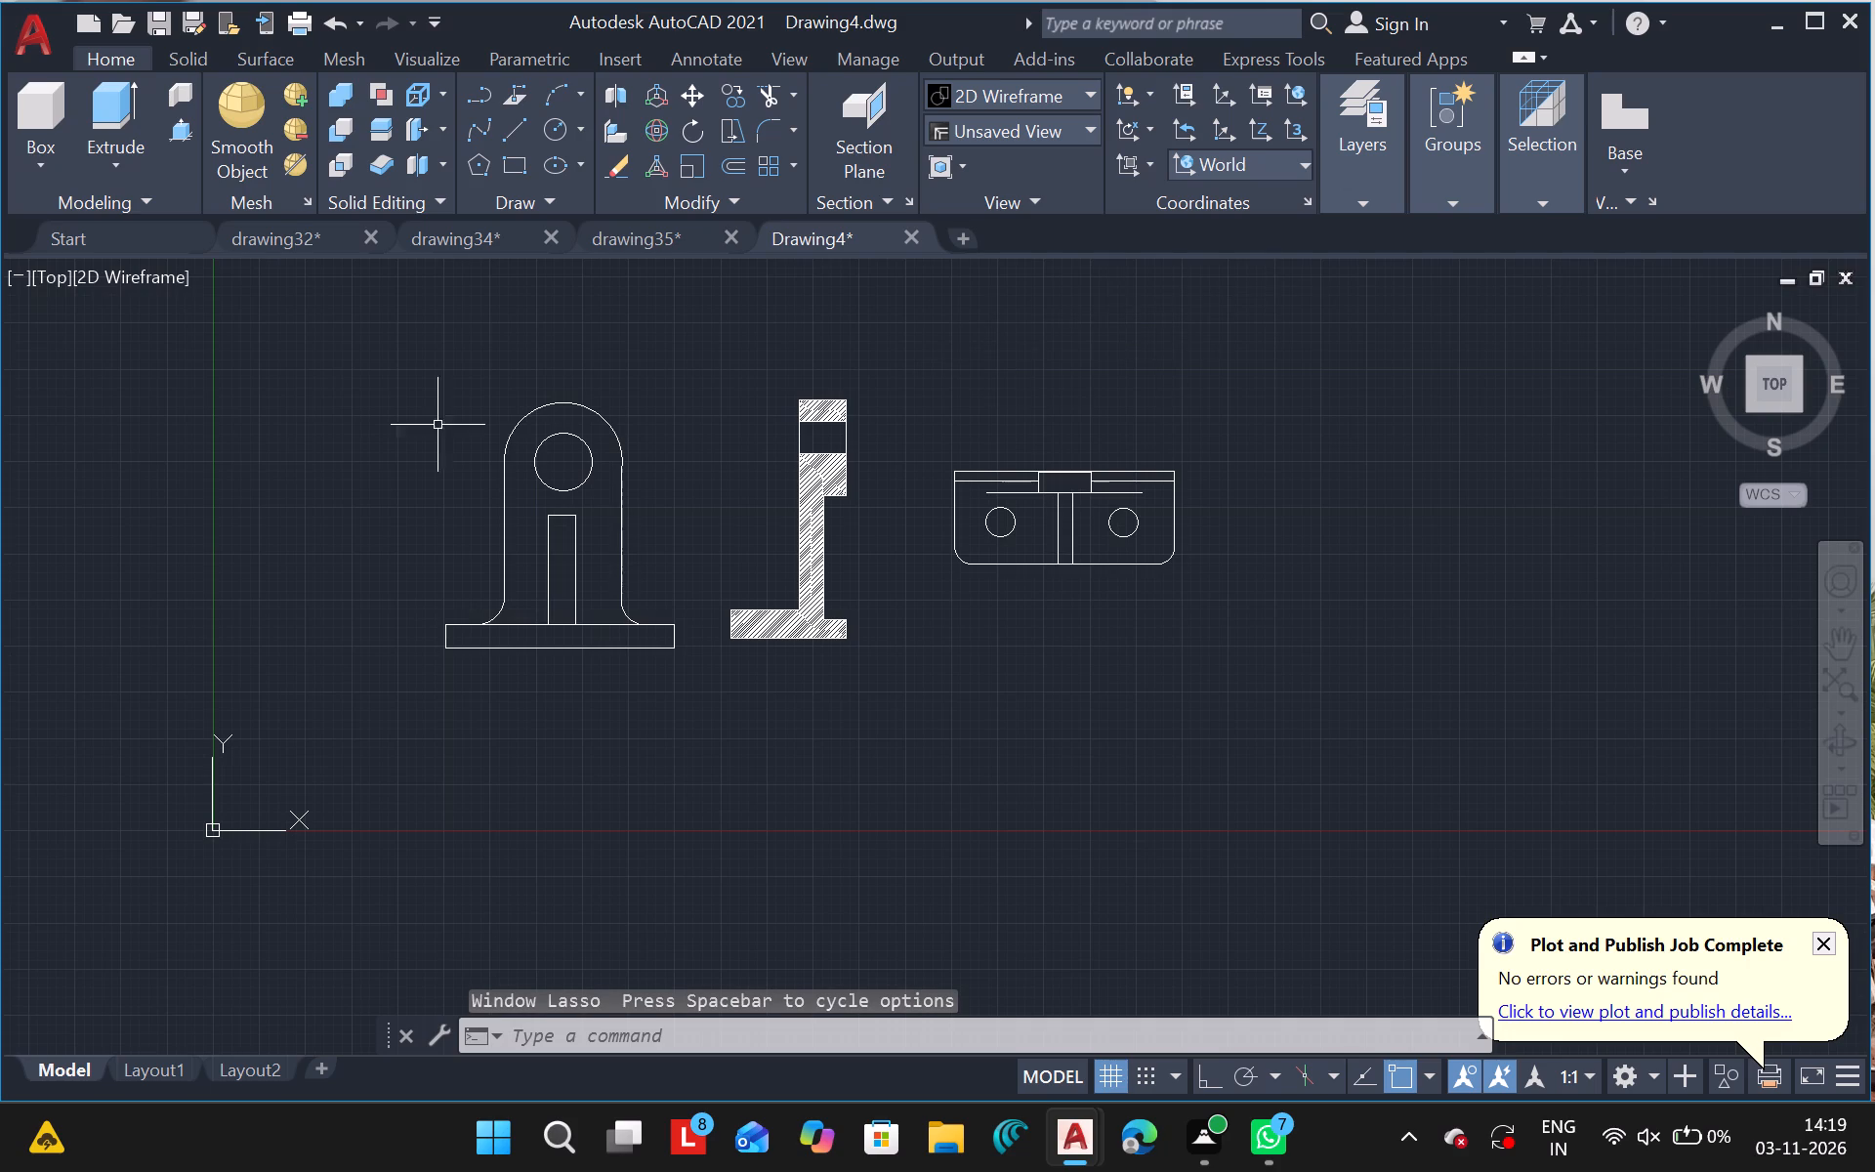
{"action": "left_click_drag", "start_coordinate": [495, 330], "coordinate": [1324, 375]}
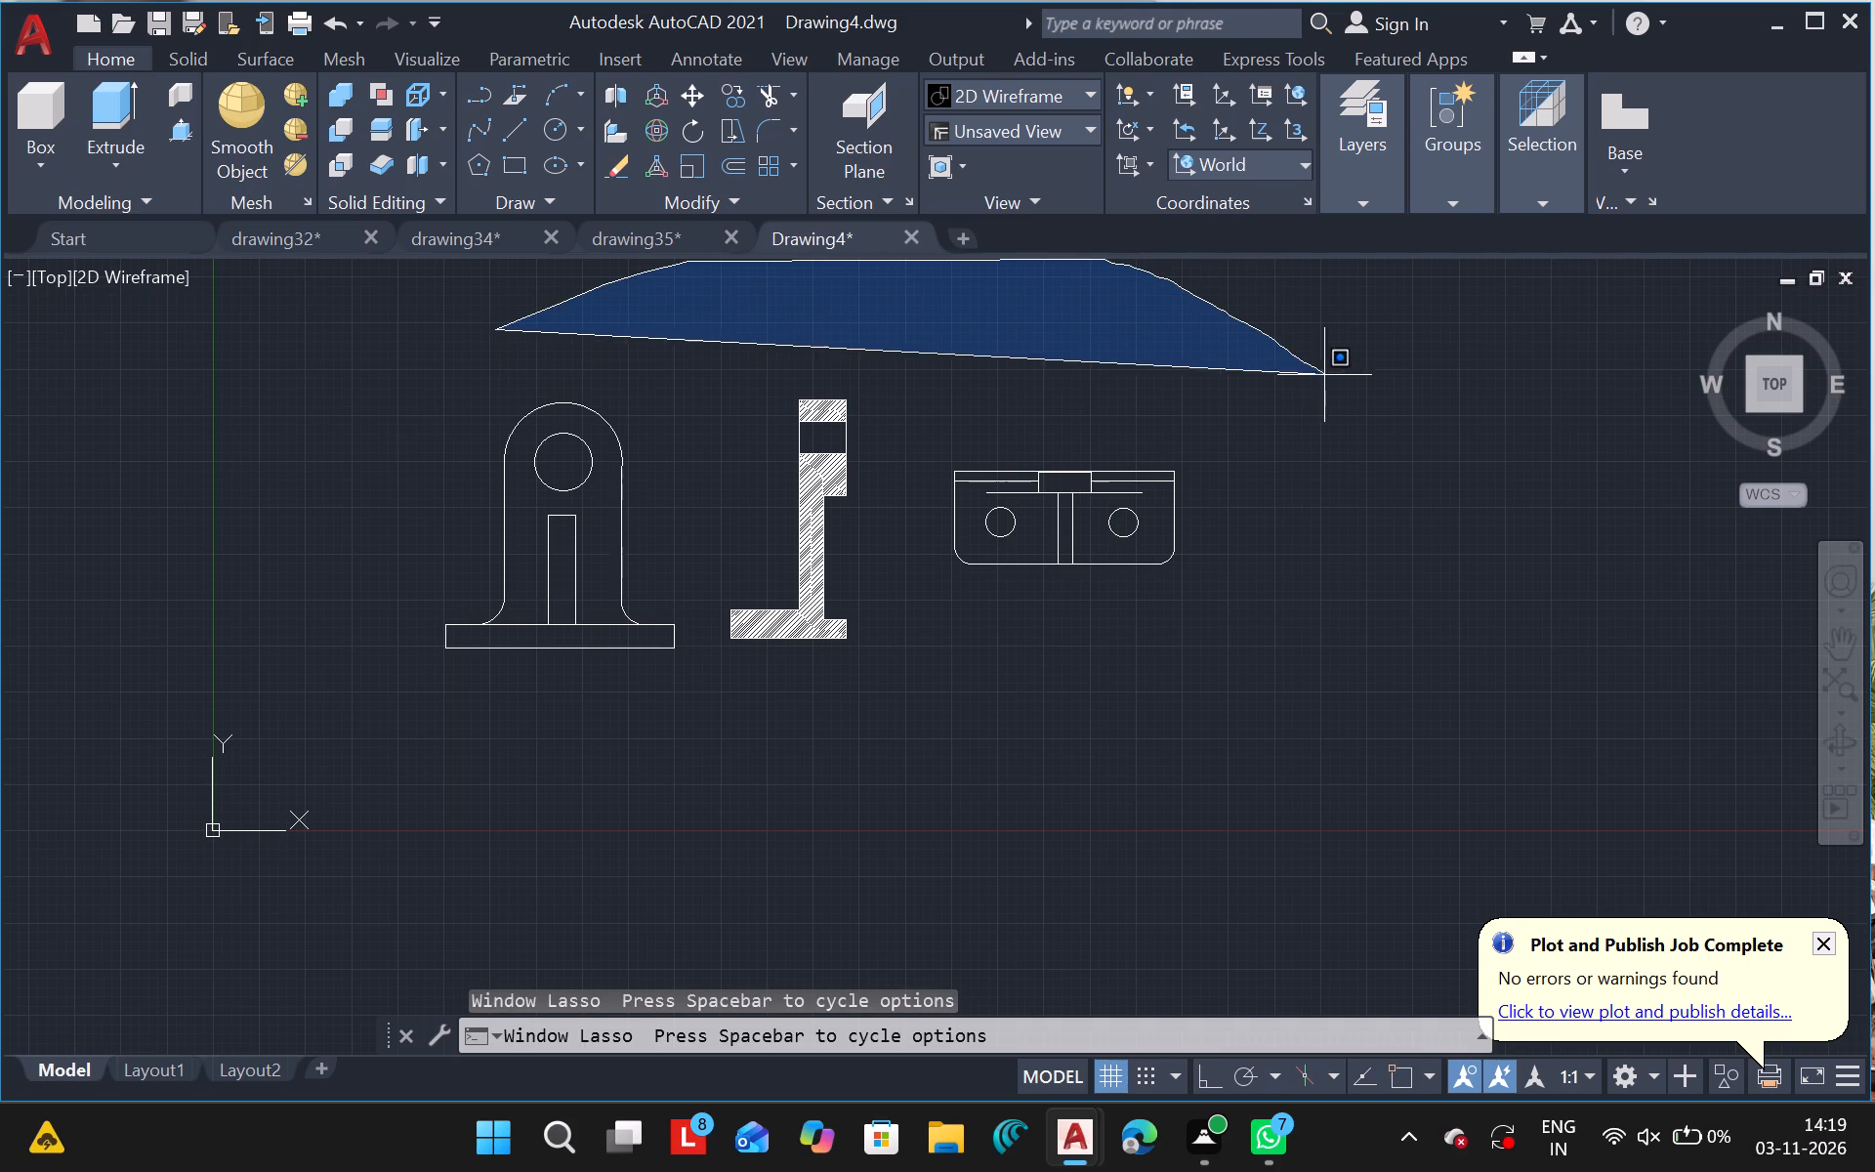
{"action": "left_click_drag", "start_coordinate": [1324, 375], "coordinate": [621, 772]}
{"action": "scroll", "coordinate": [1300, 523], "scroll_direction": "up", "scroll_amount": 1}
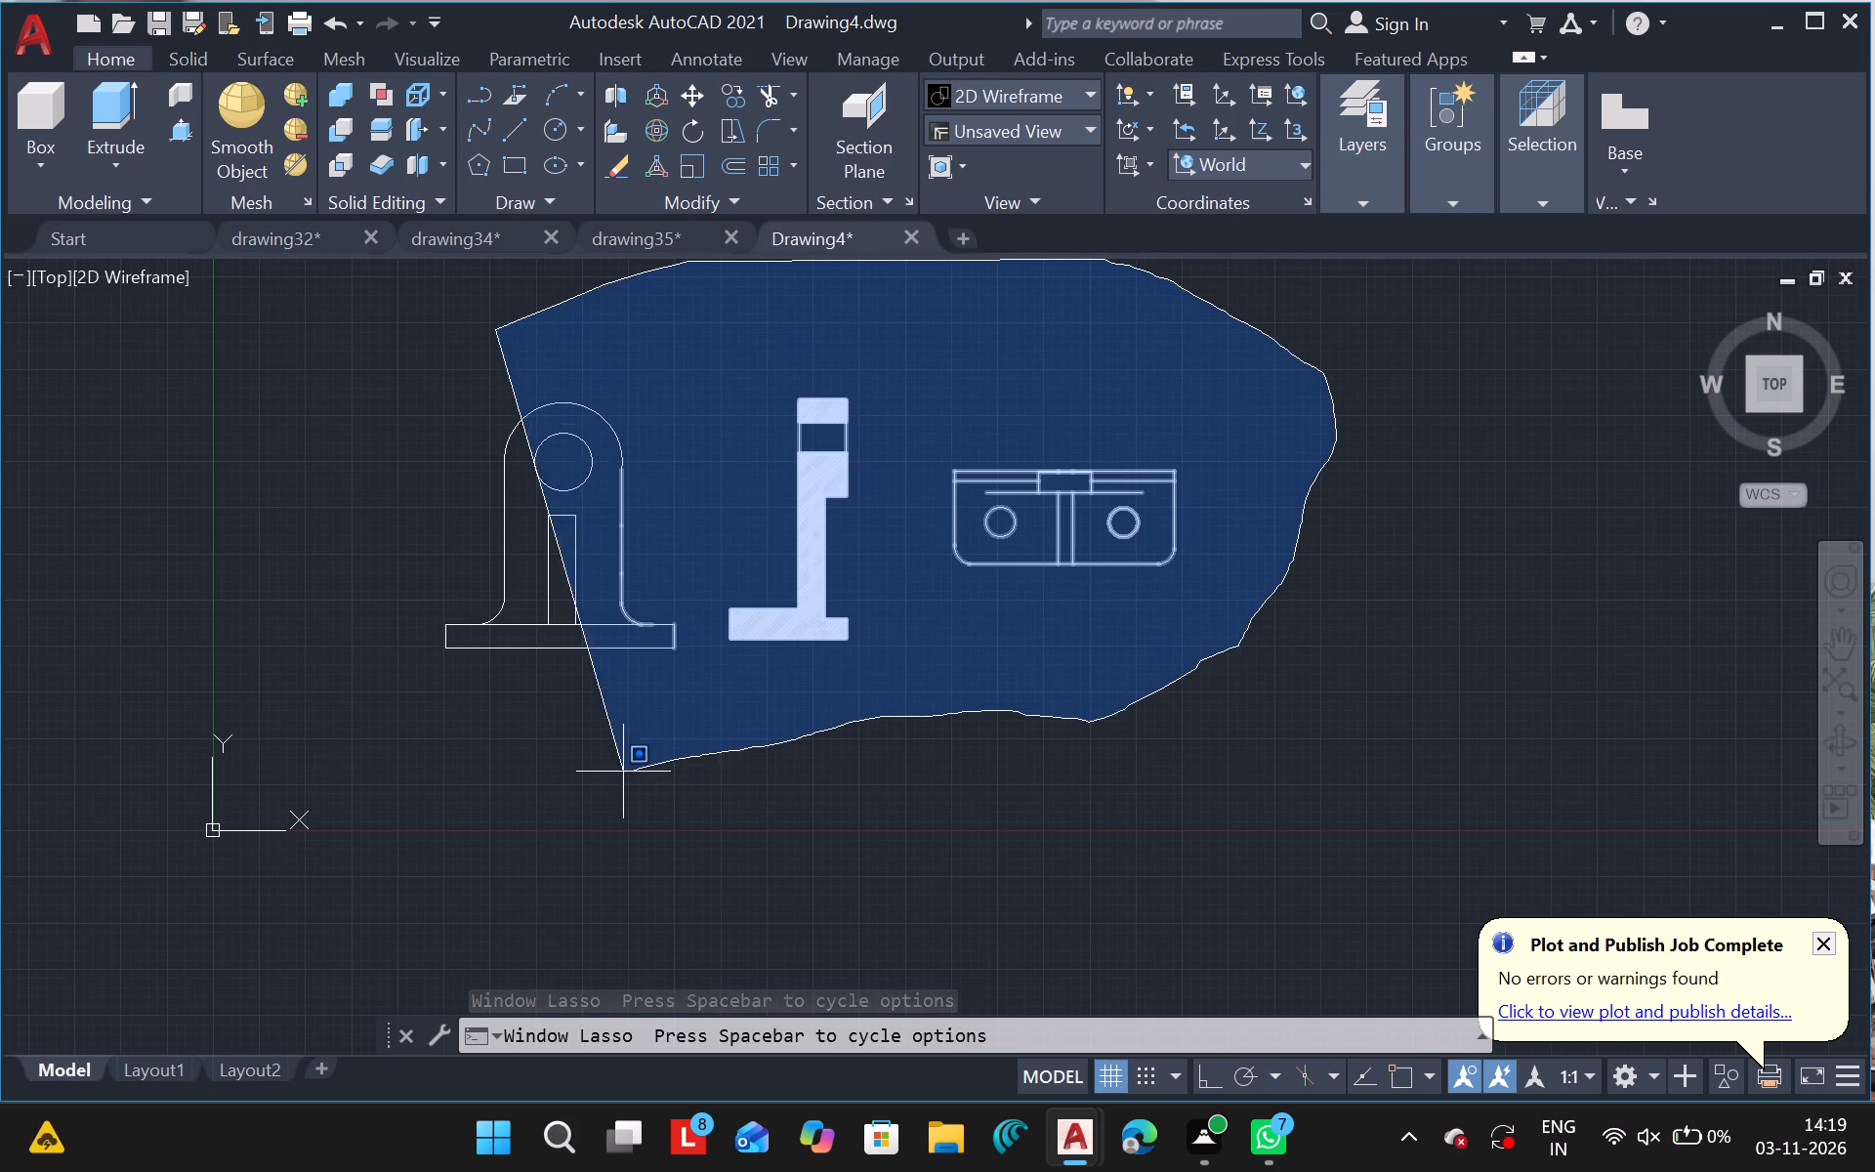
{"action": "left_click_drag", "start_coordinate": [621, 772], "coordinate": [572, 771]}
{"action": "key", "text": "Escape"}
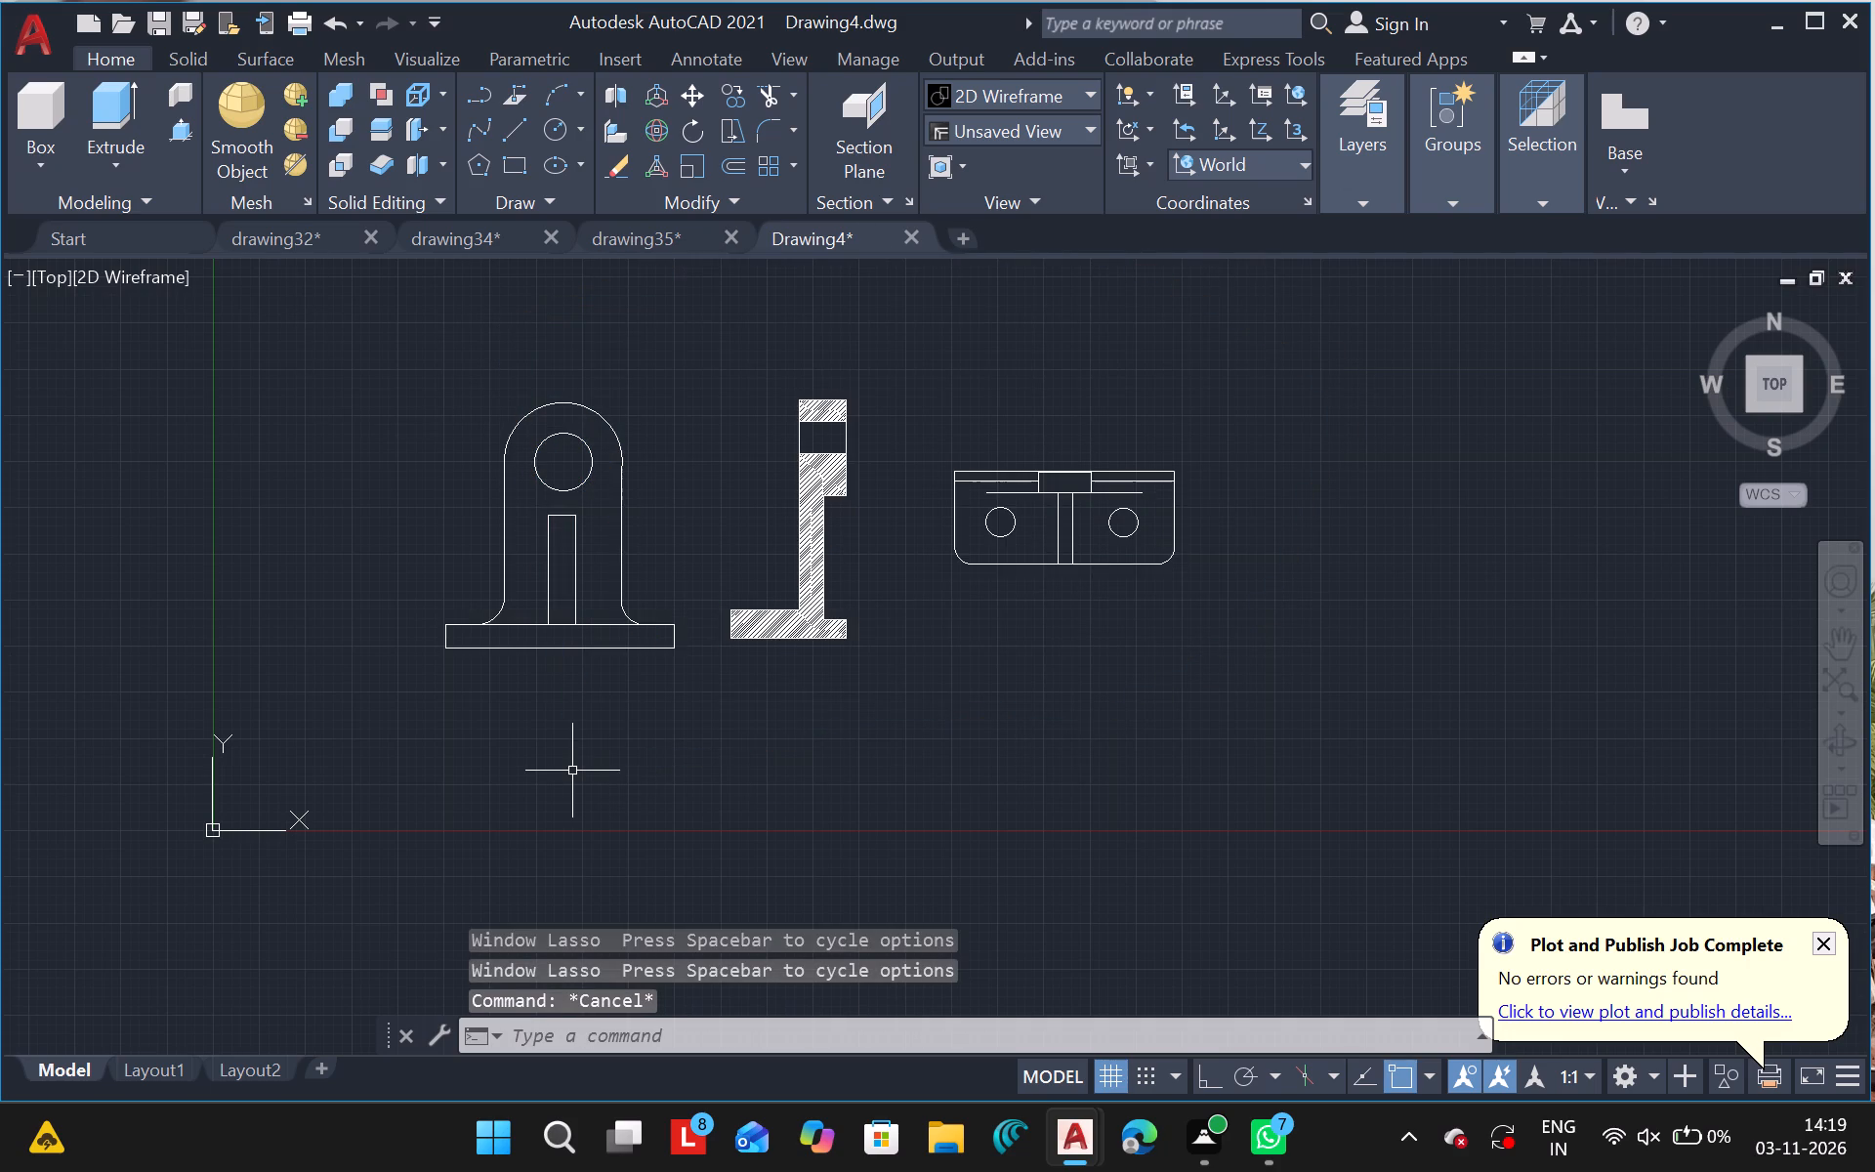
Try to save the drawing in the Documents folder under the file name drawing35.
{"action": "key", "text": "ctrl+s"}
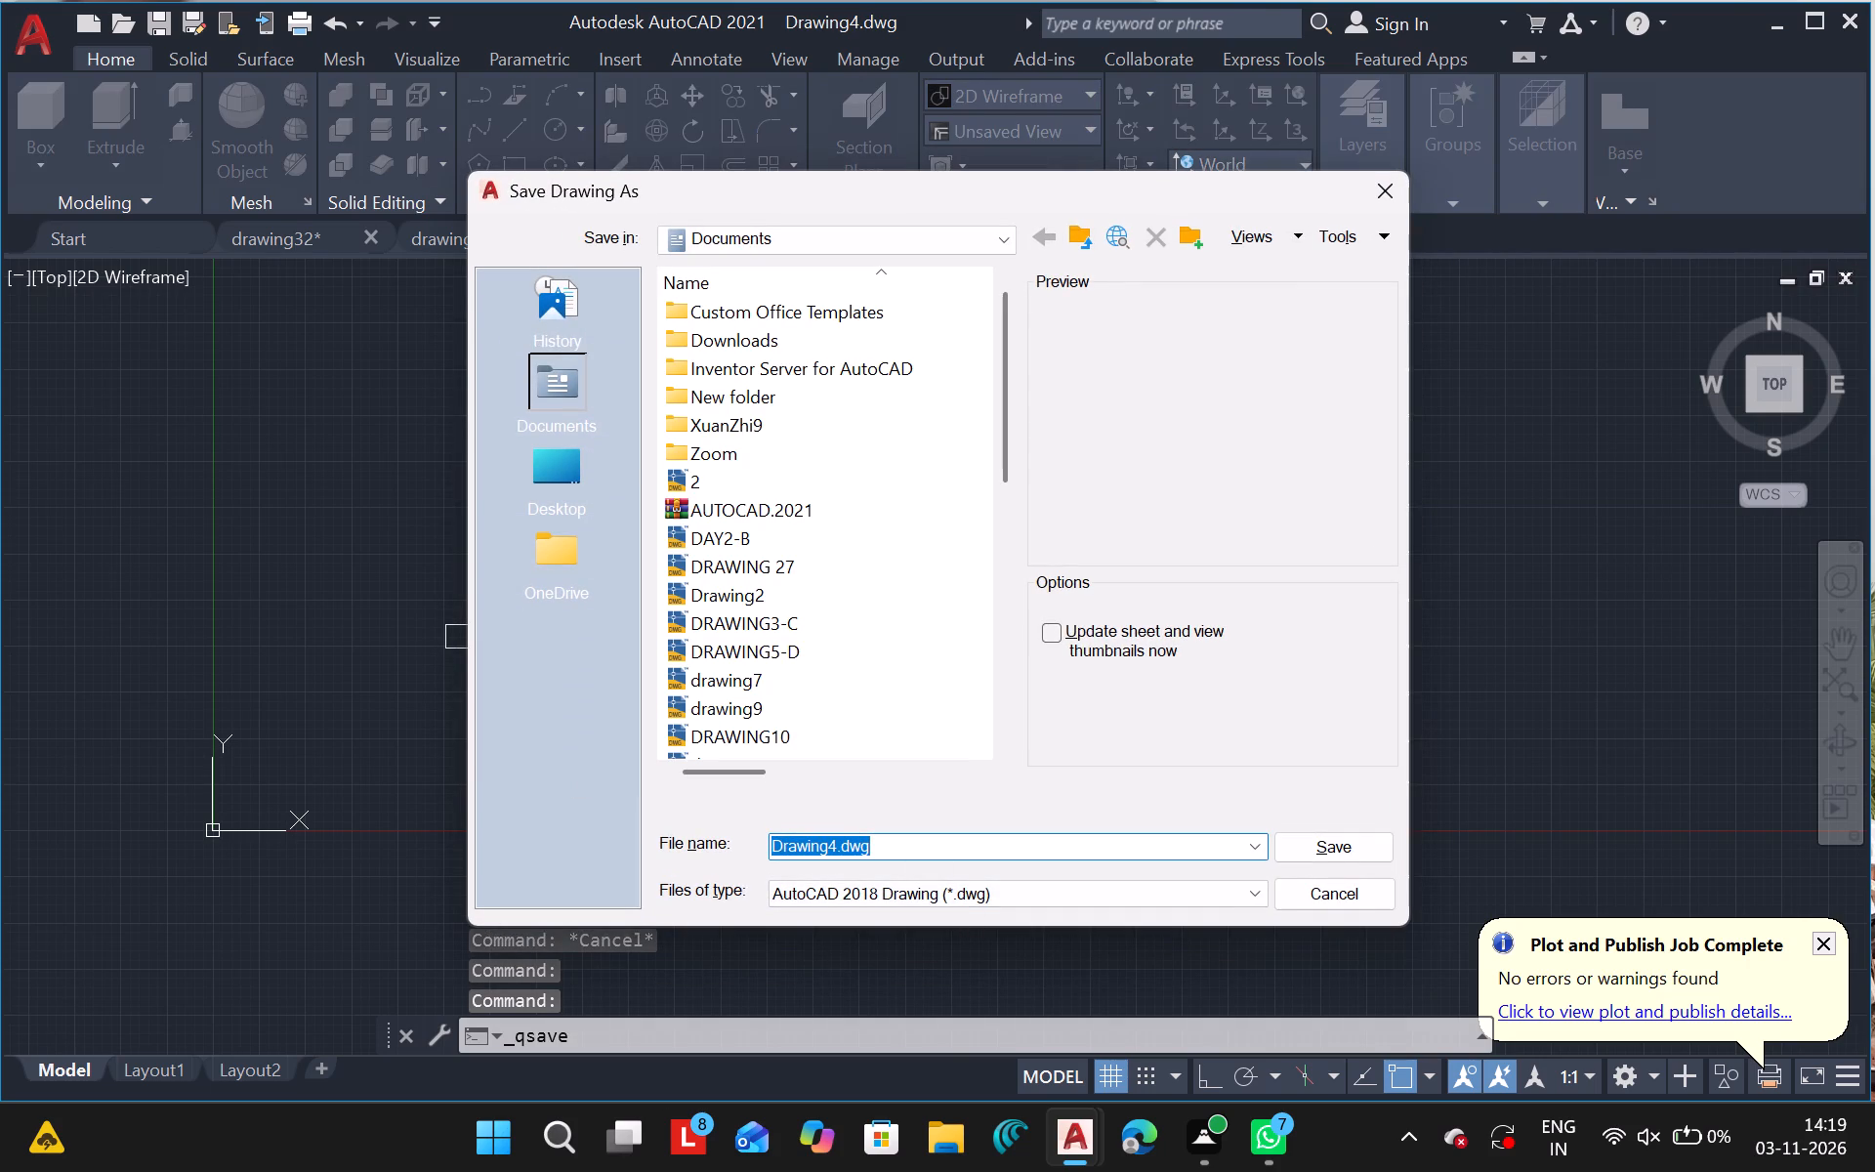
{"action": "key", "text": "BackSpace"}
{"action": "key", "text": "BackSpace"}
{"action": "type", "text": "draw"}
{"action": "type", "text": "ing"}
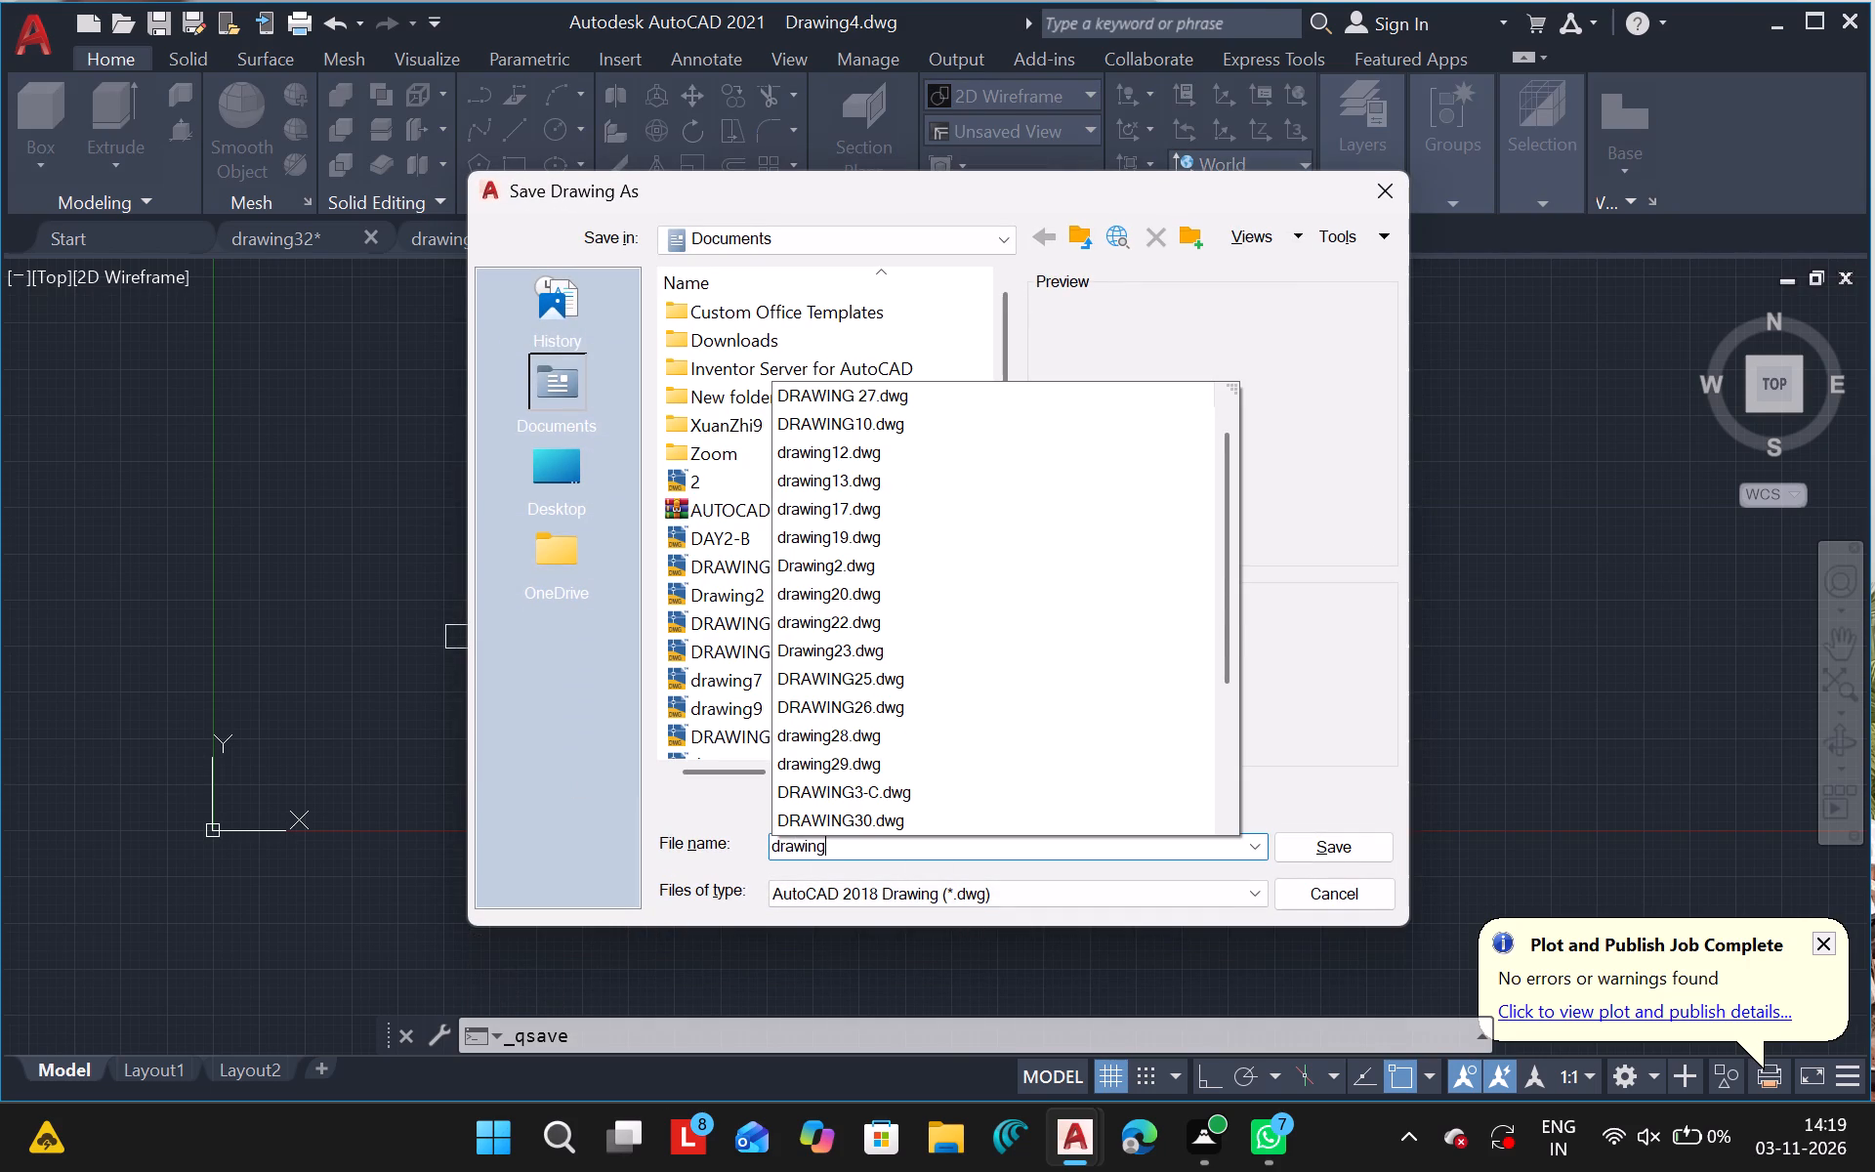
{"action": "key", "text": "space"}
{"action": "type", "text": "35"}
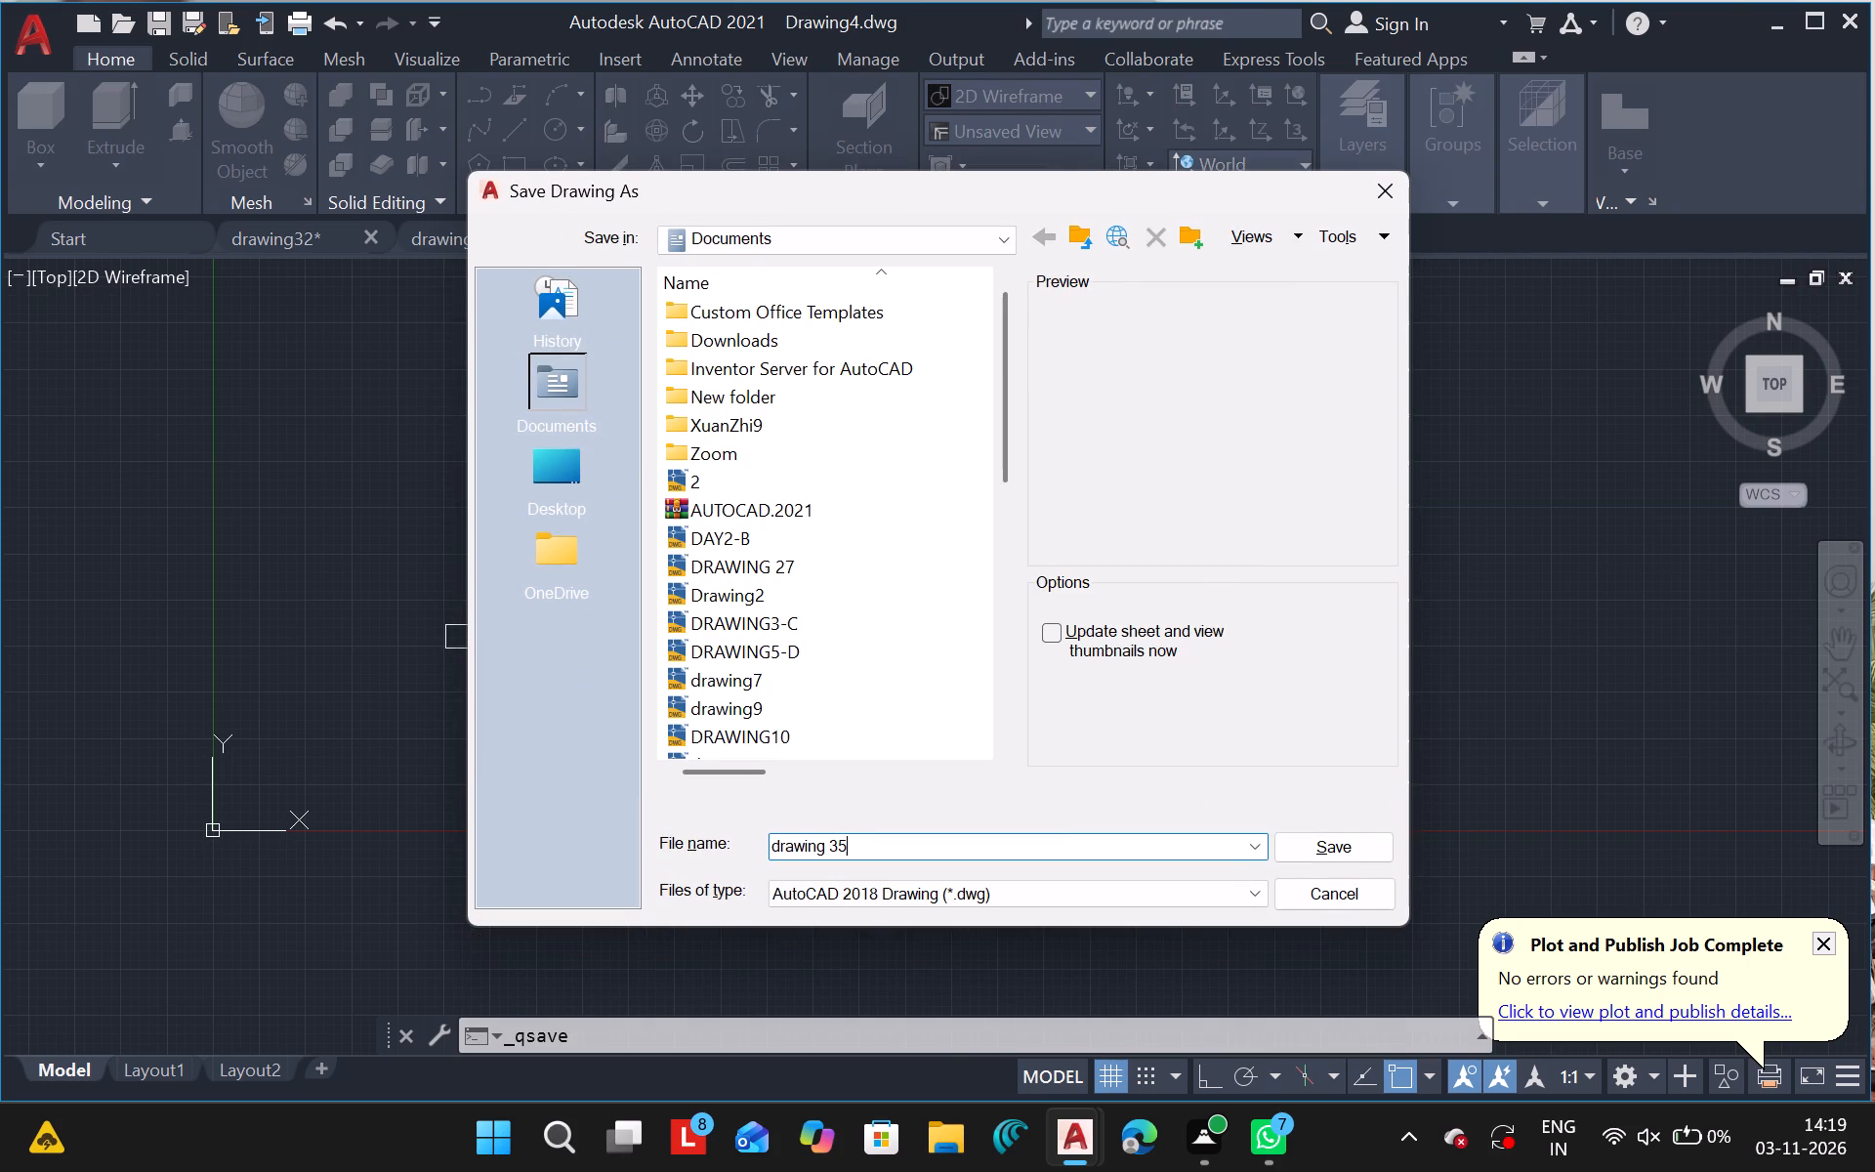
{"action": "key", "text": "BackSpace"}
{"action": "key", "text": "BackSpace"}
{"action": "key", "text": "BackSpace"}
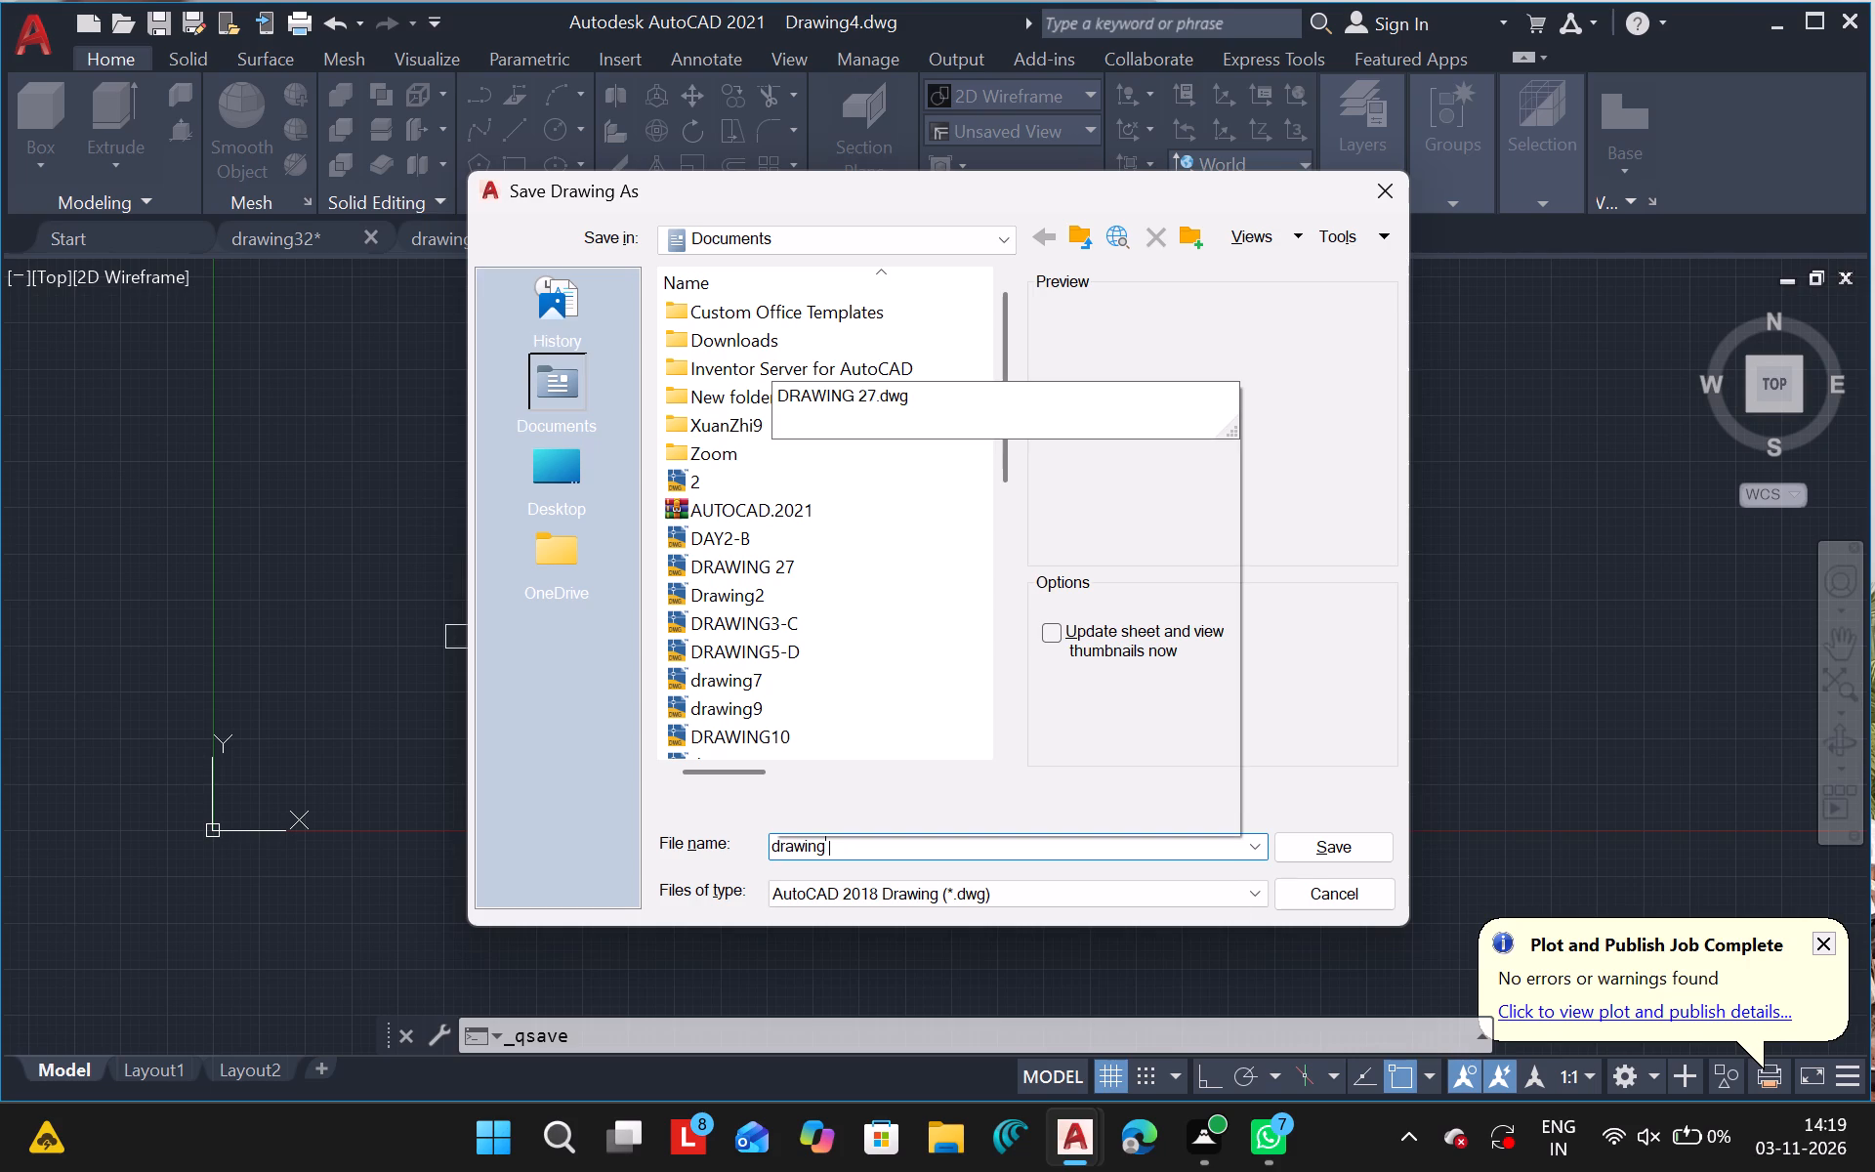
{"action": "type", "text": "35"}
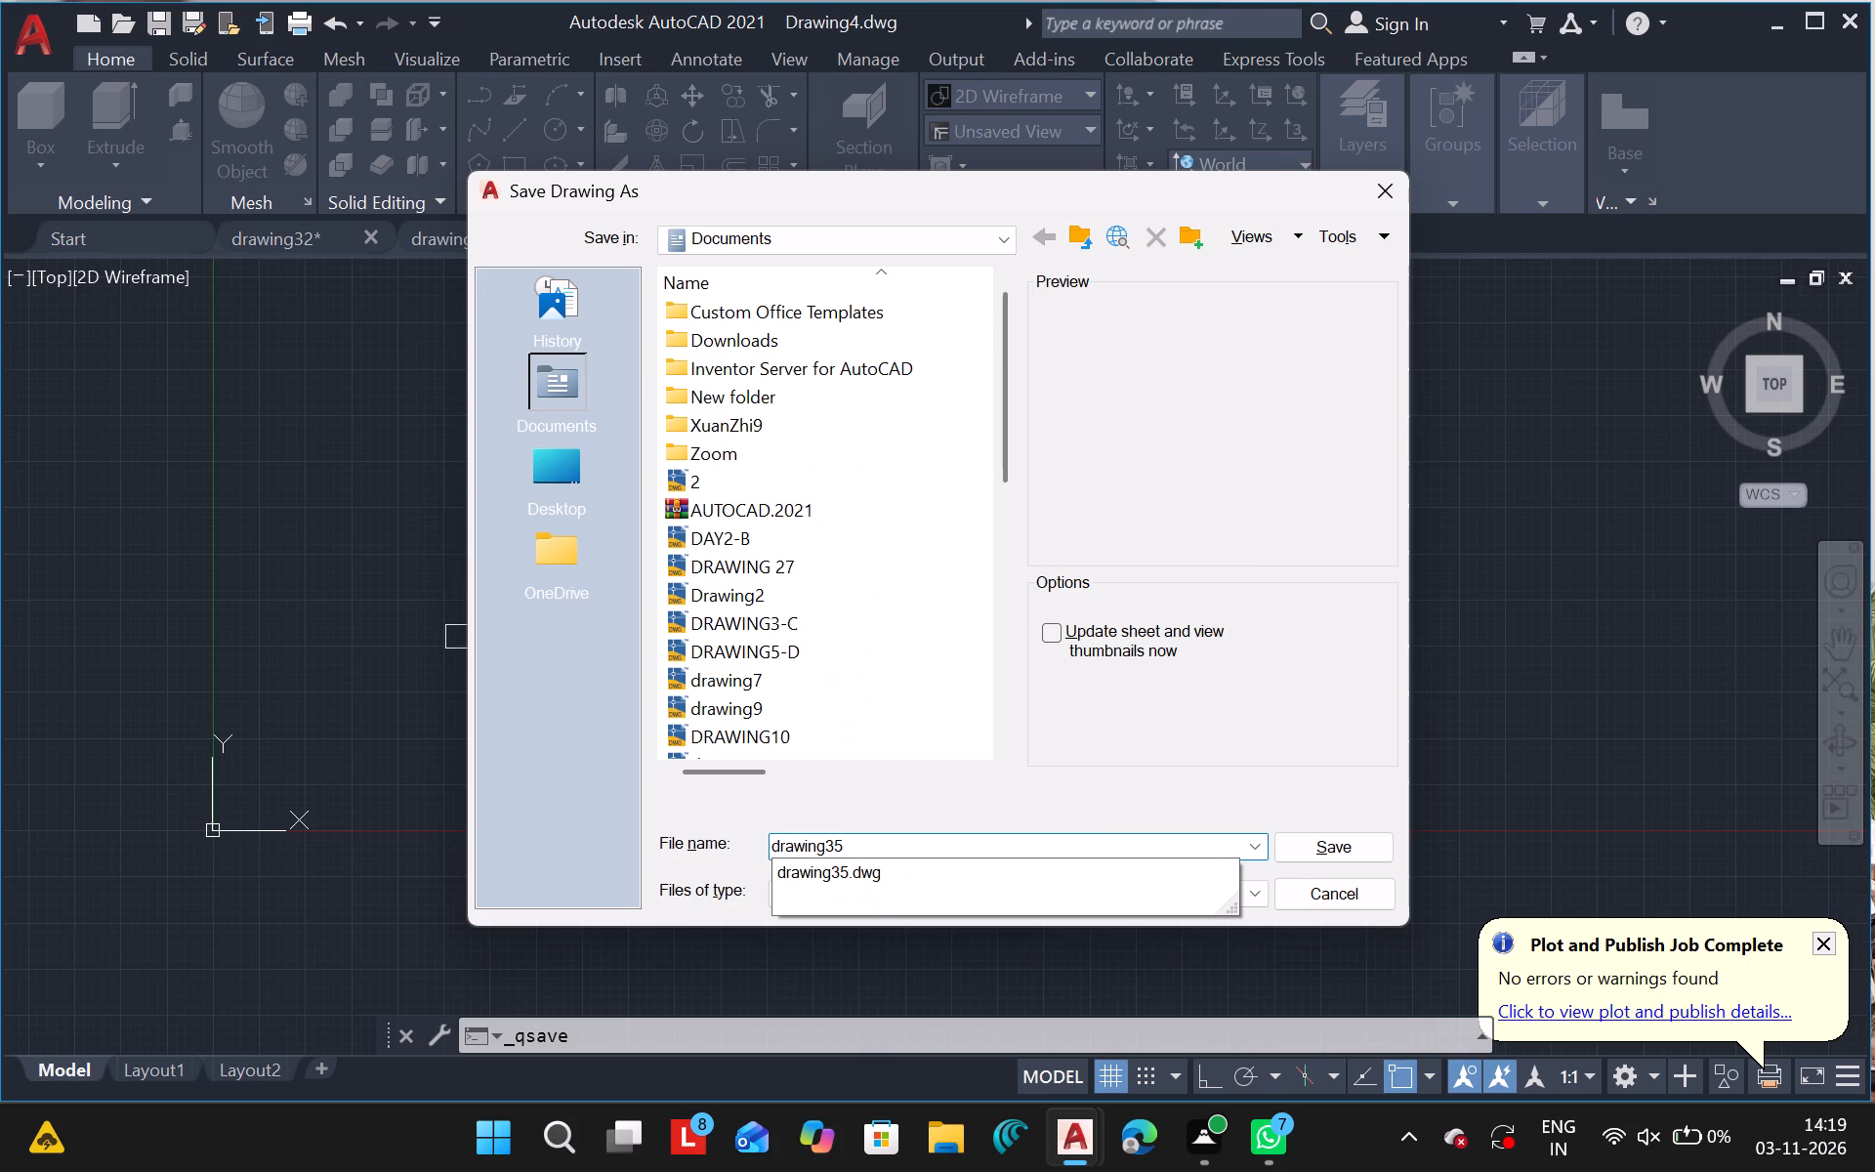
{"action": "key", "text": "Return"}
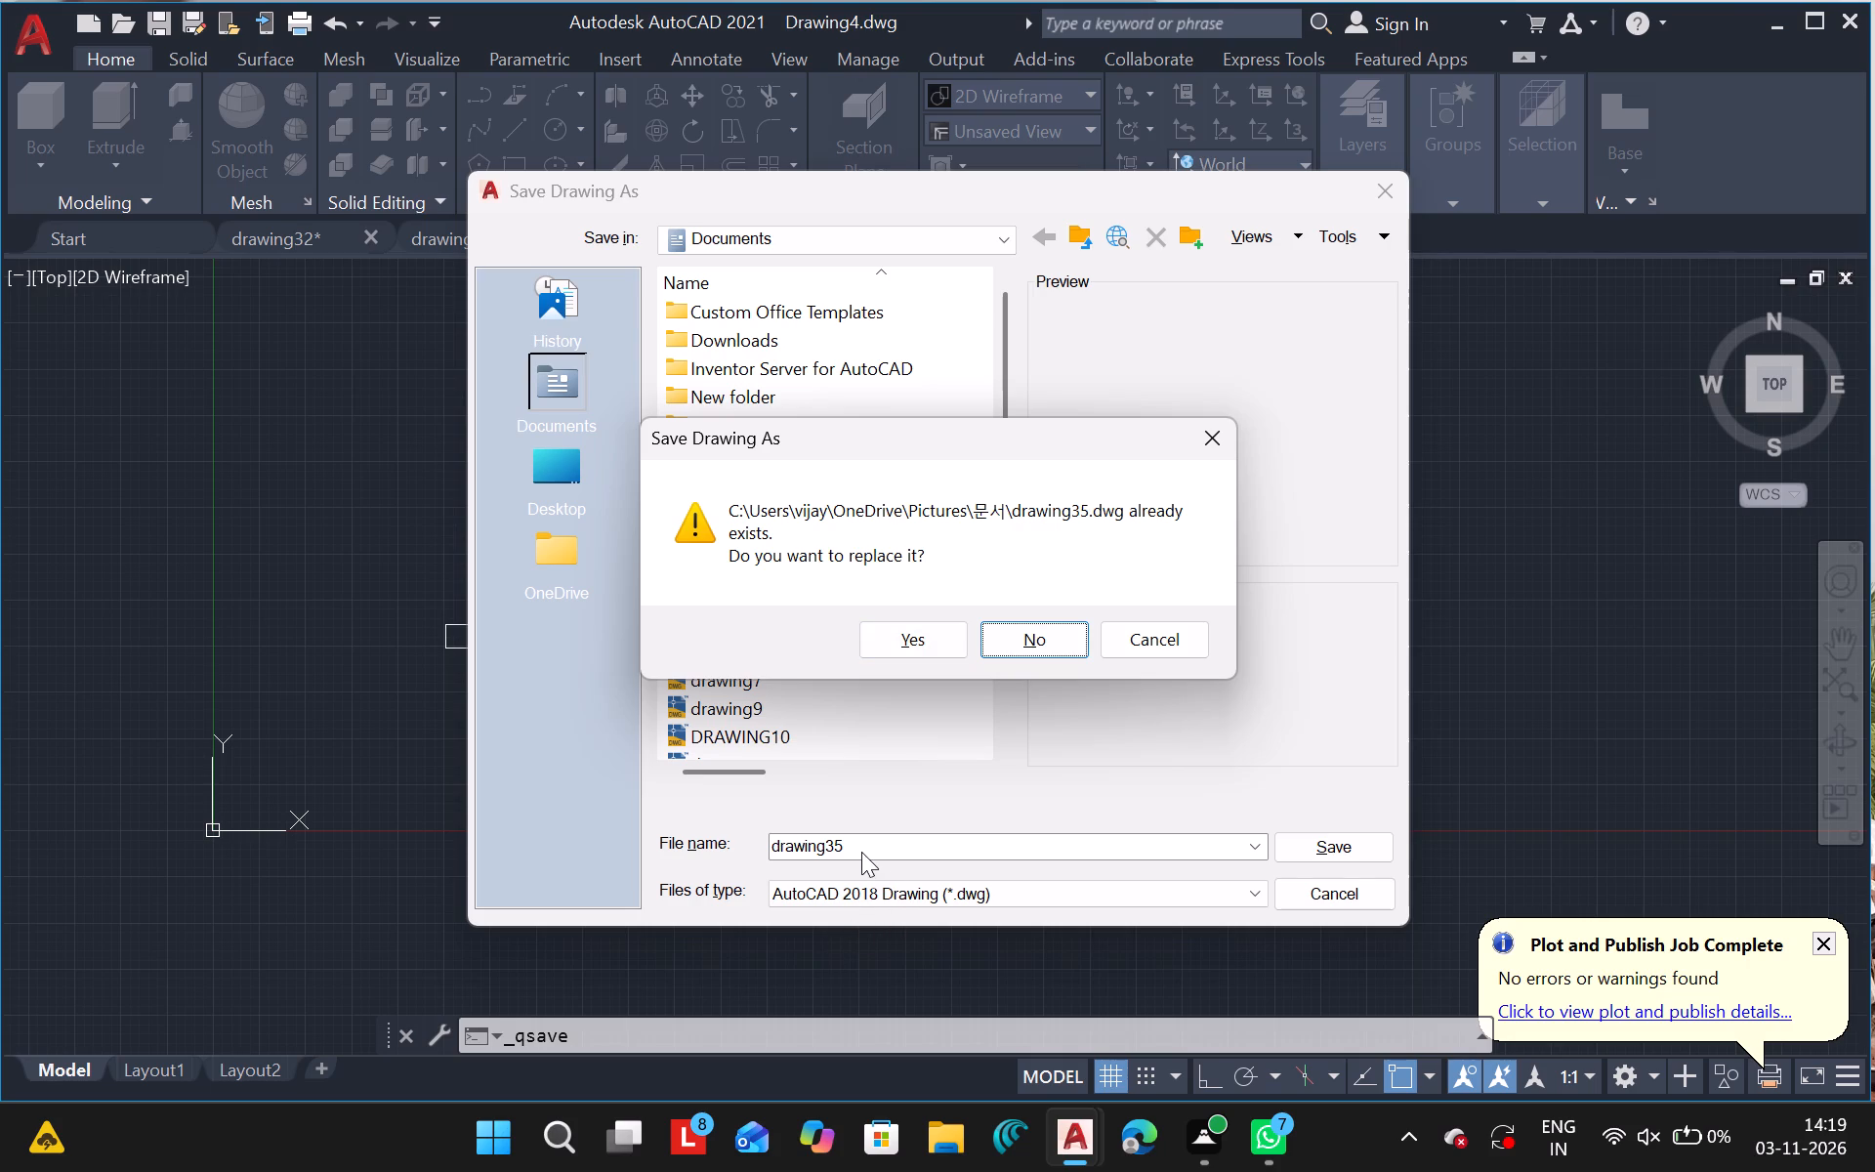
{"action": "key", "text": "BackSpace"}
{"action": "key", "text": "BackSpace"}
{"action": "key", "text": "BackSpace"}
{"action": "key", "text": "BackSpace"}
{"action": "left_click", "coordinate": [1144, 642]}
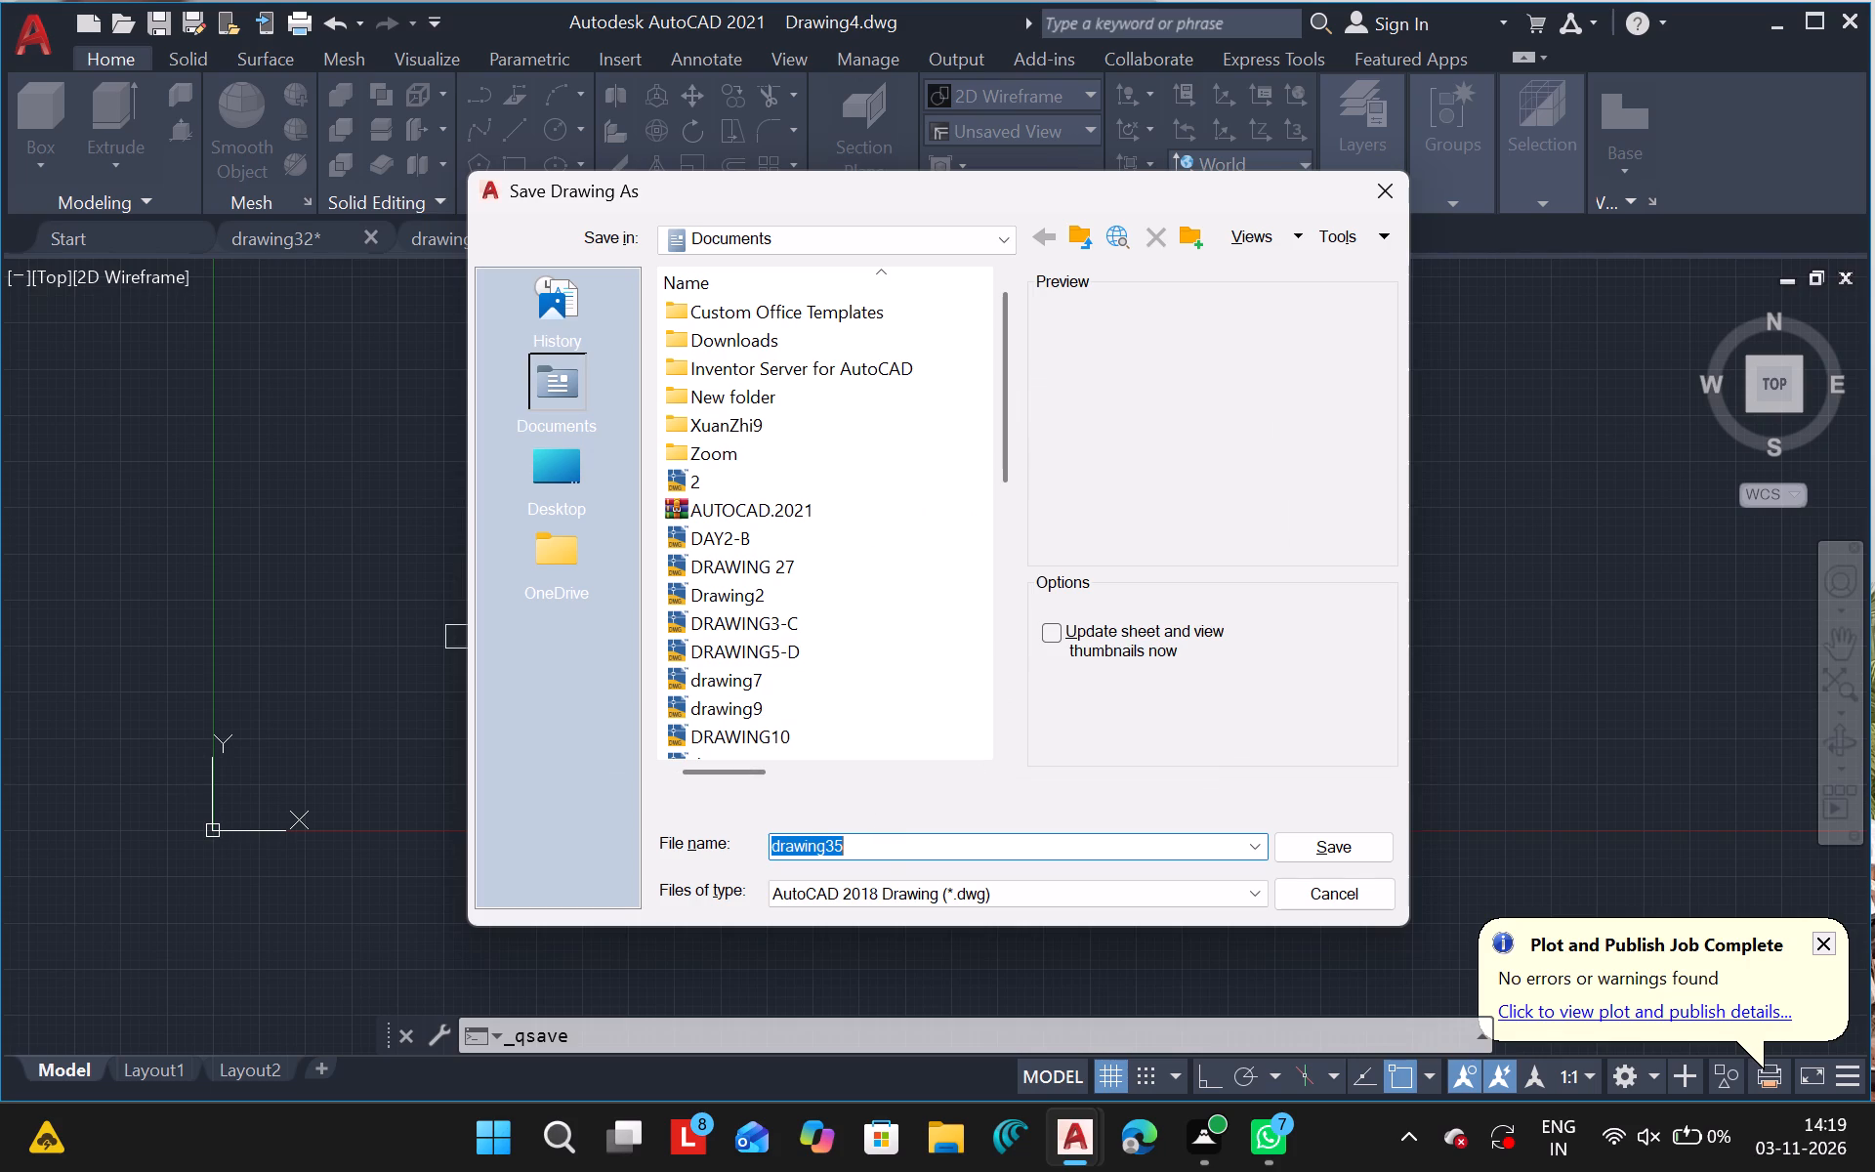
Save the drawing in the Documents folder under the file name drawing36.
{"action": "key", "text": "BackSpace"}
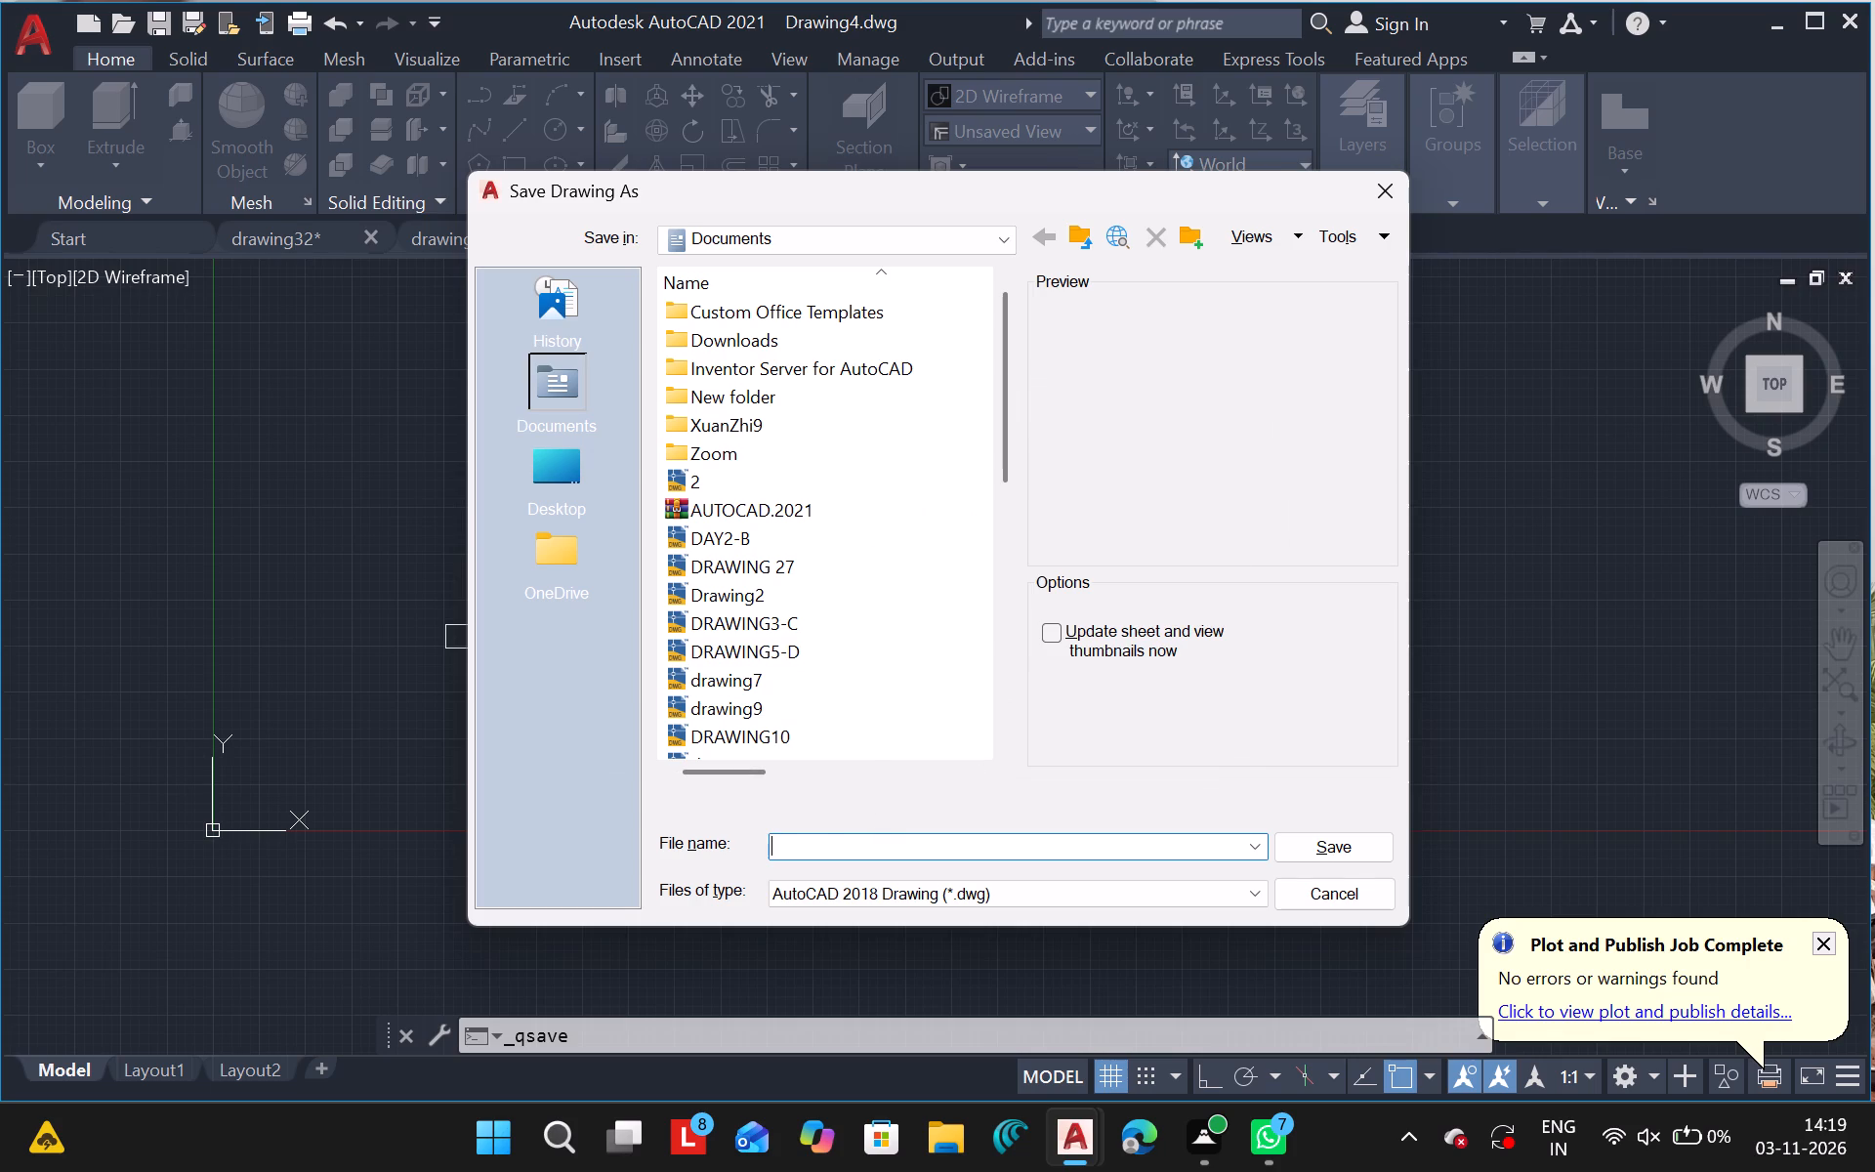
{"action": "type", "text": "draw"}
{"action": "type", "text": "ing36"}
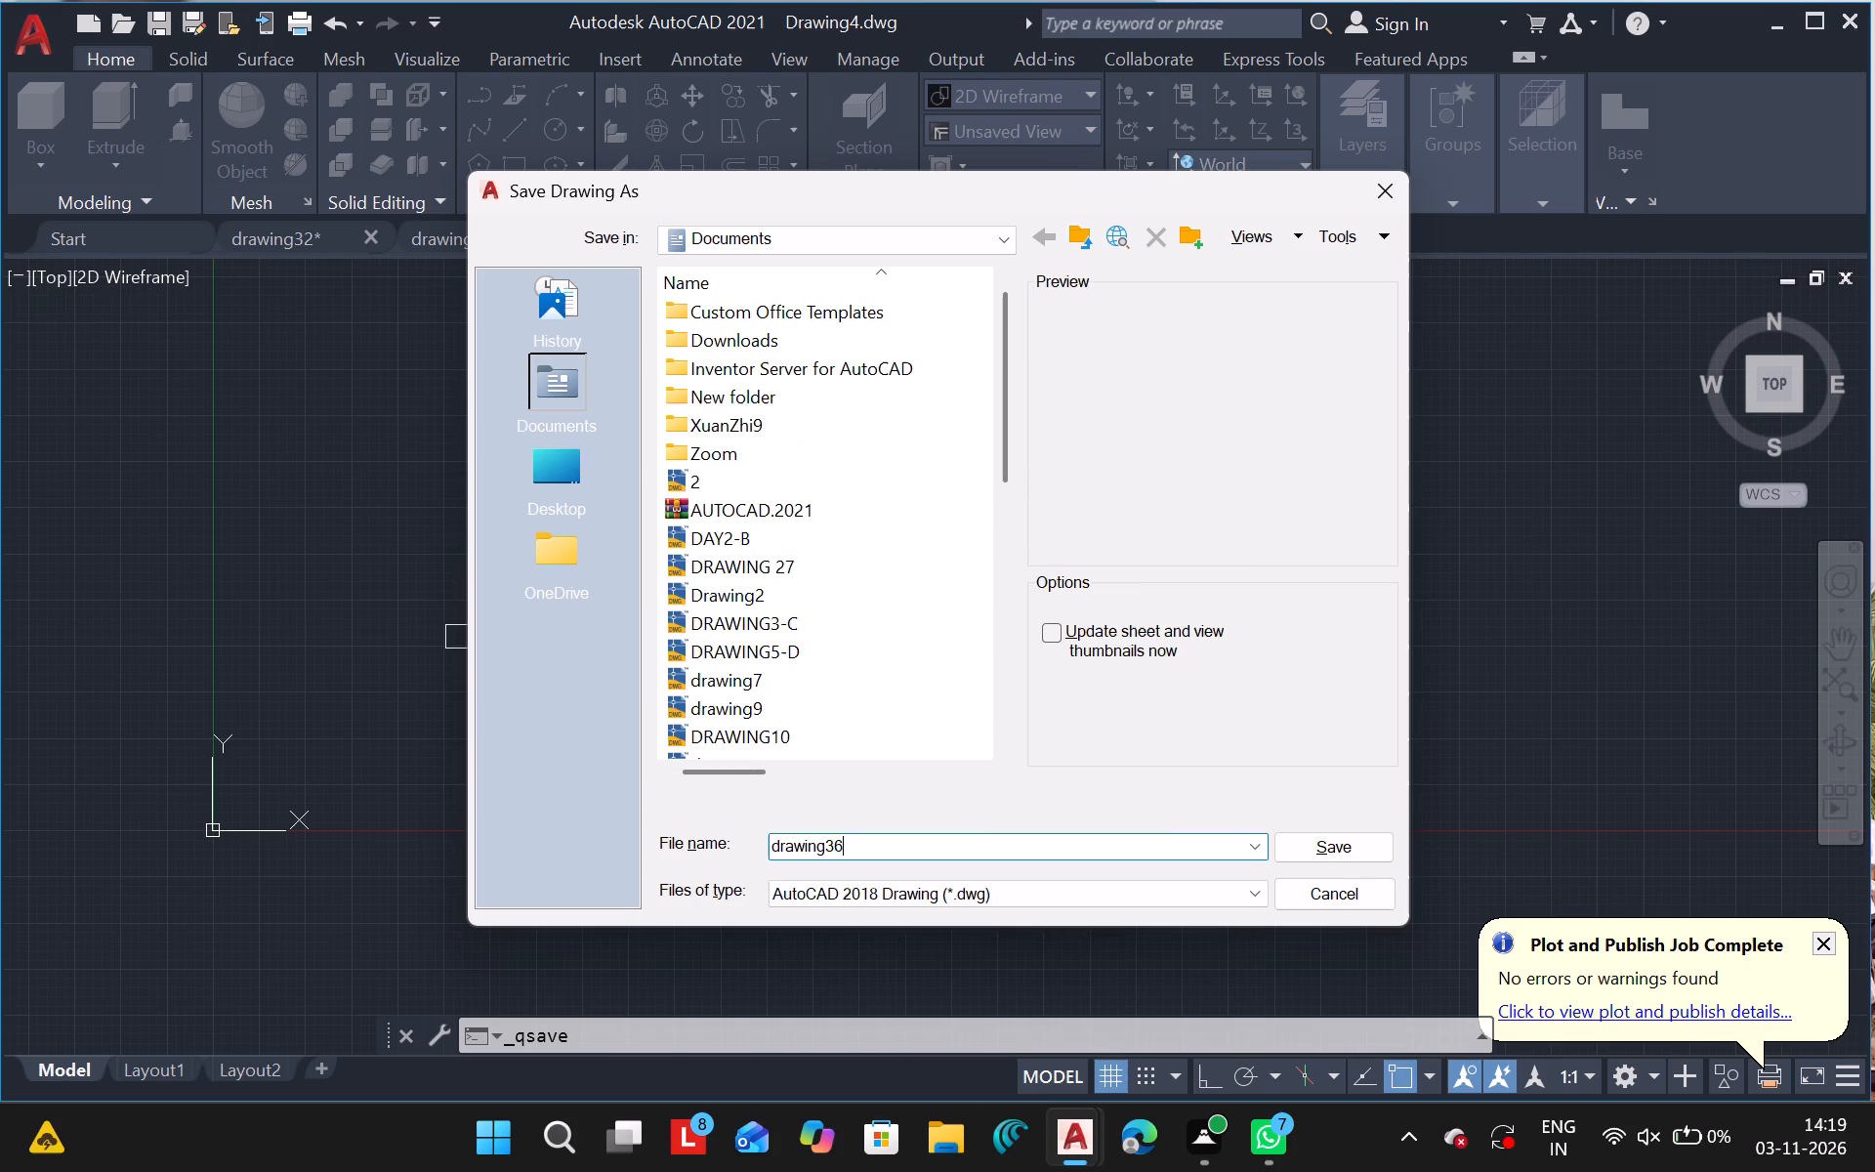
{"action": "left_click", "coordinate": [1336, 858]}
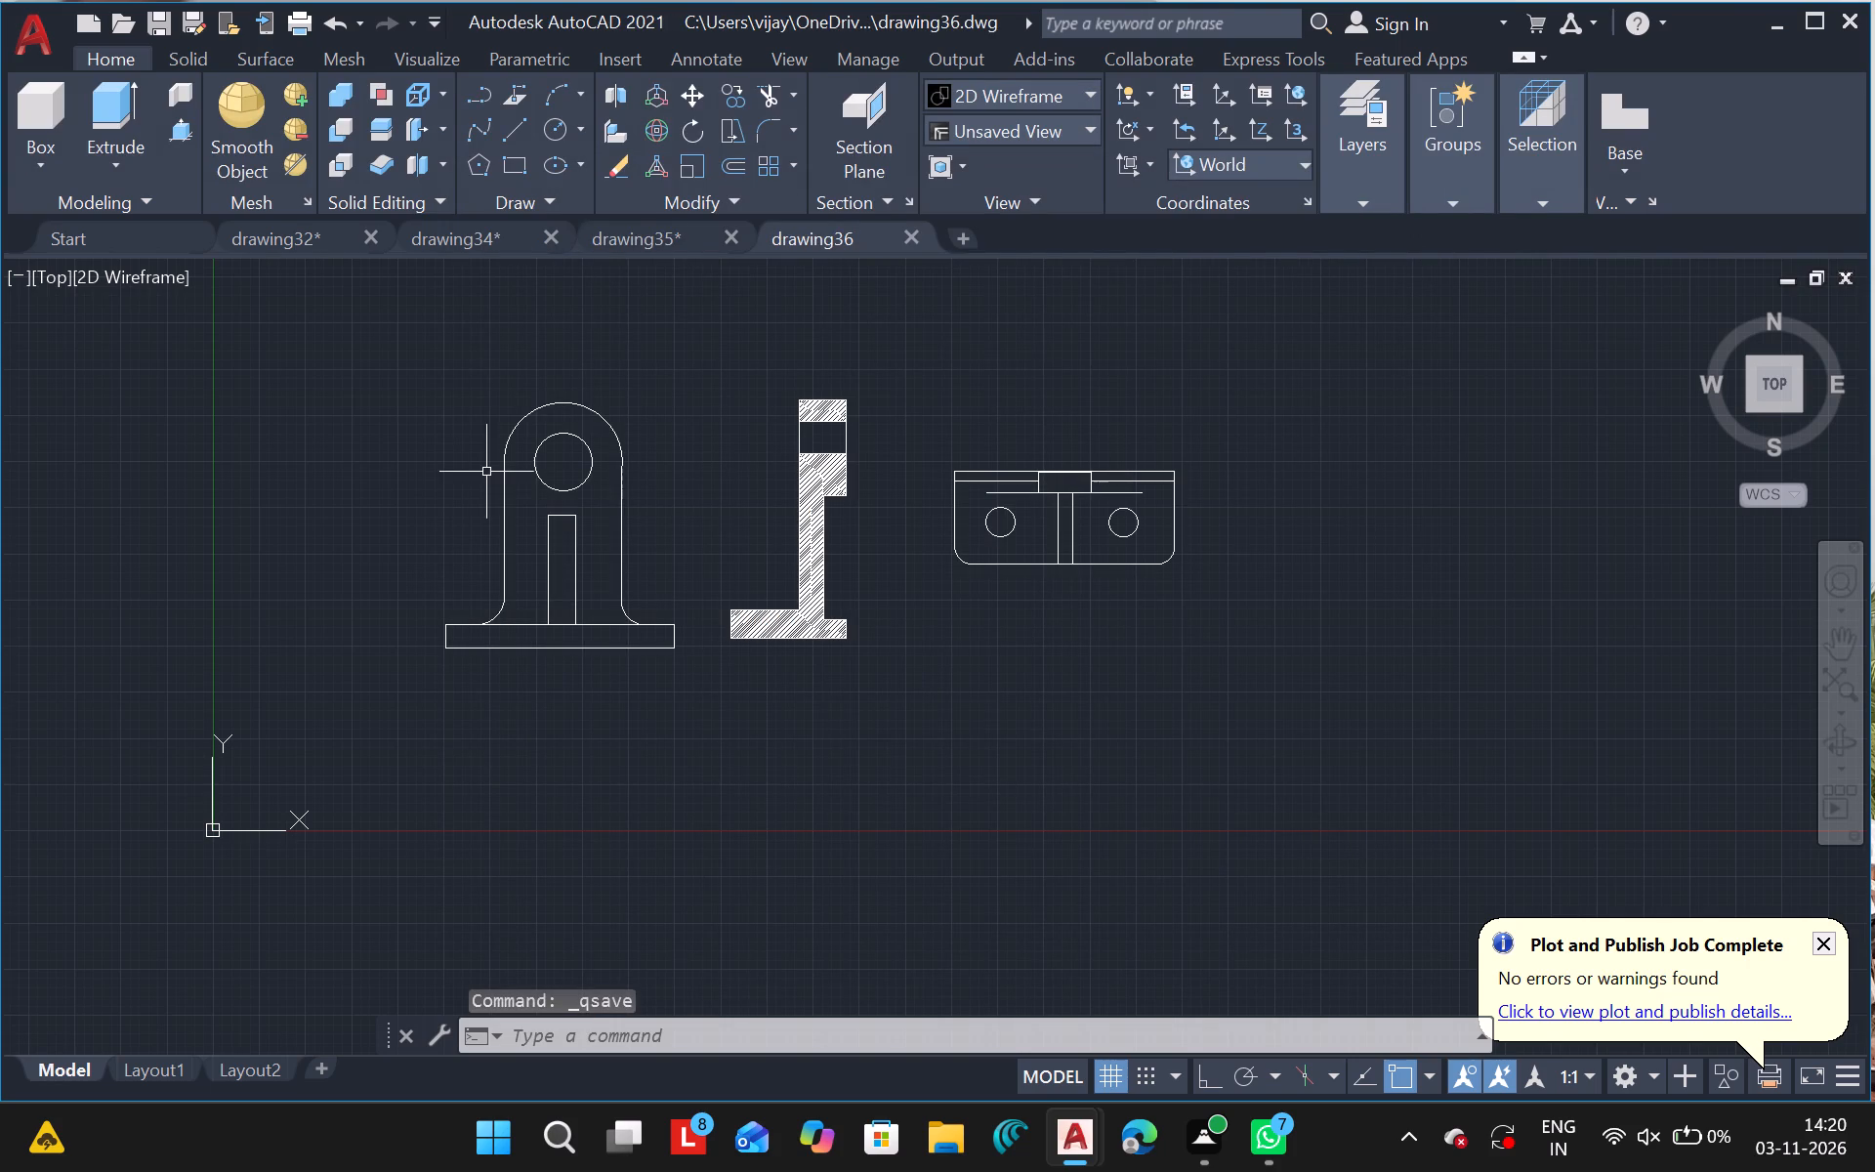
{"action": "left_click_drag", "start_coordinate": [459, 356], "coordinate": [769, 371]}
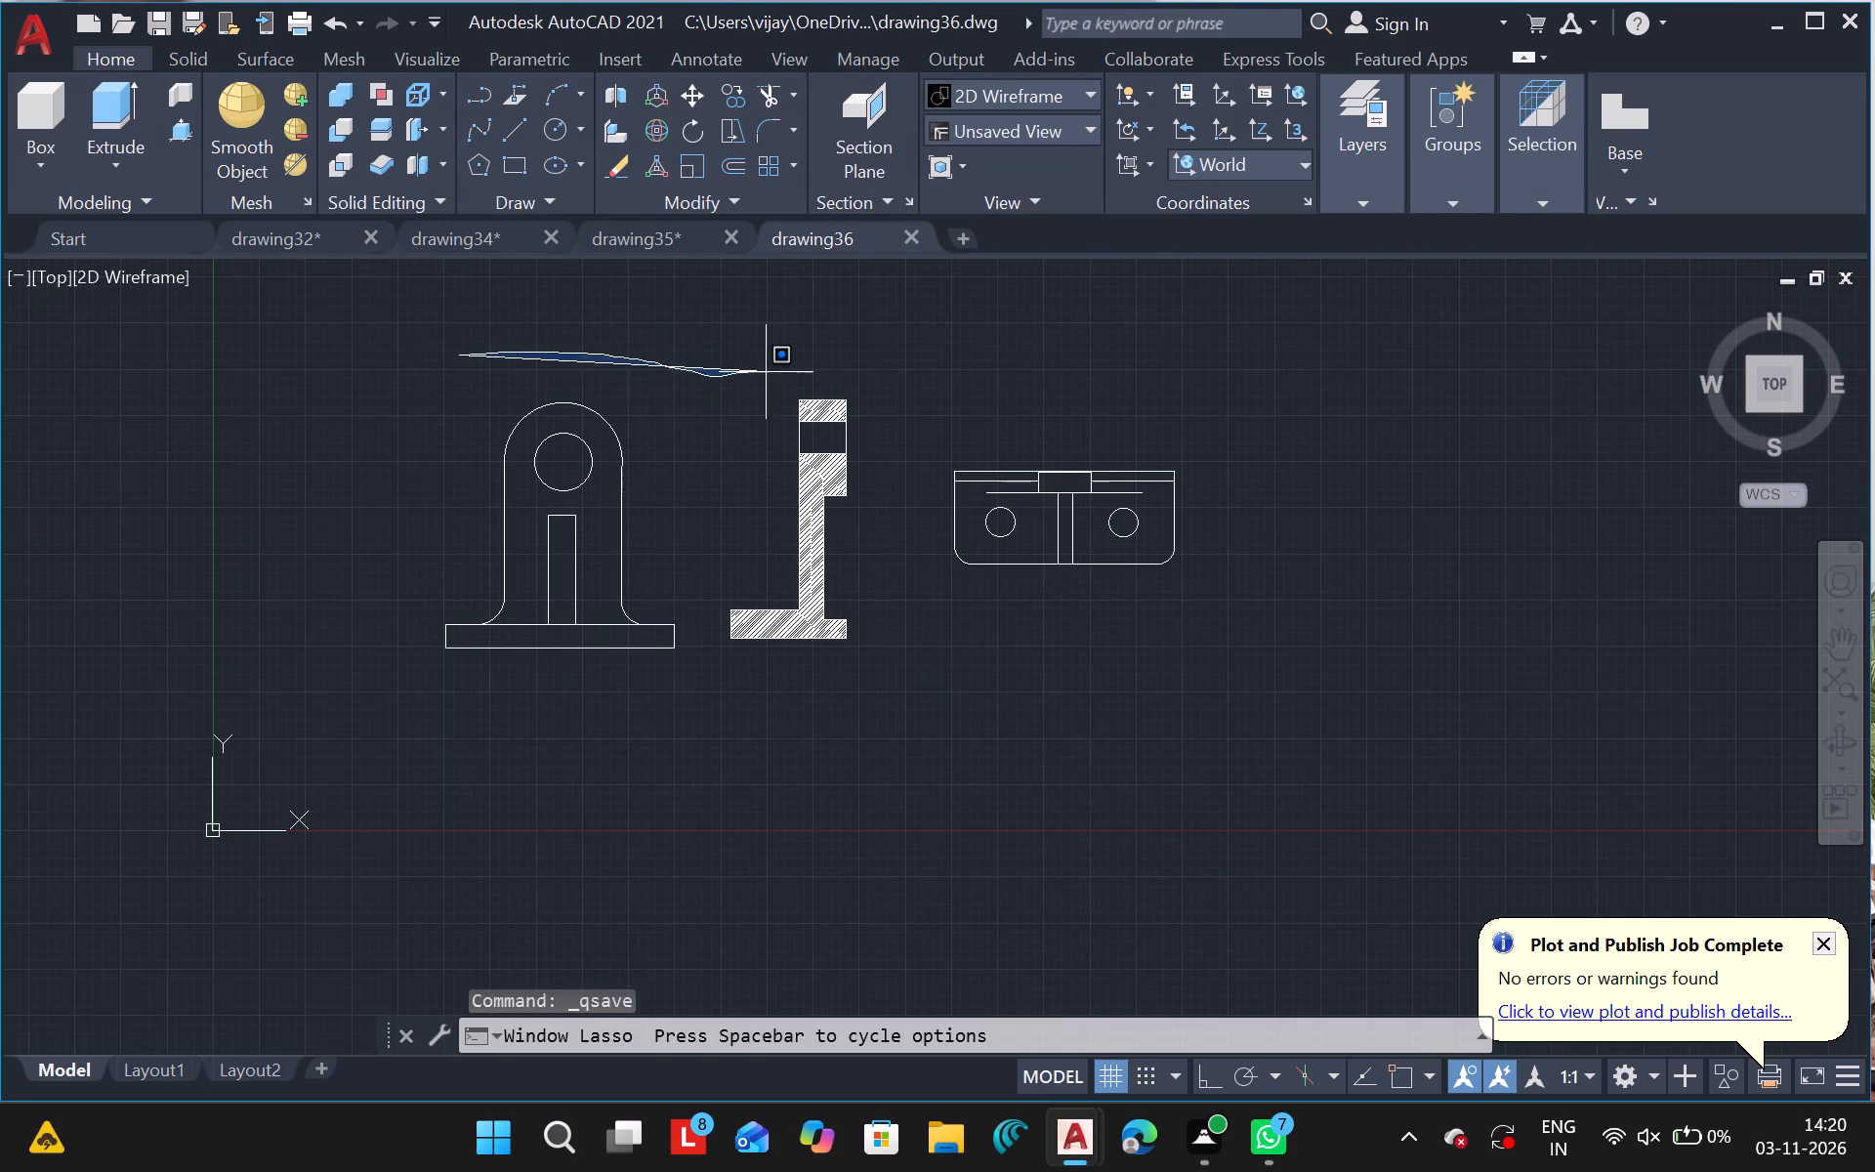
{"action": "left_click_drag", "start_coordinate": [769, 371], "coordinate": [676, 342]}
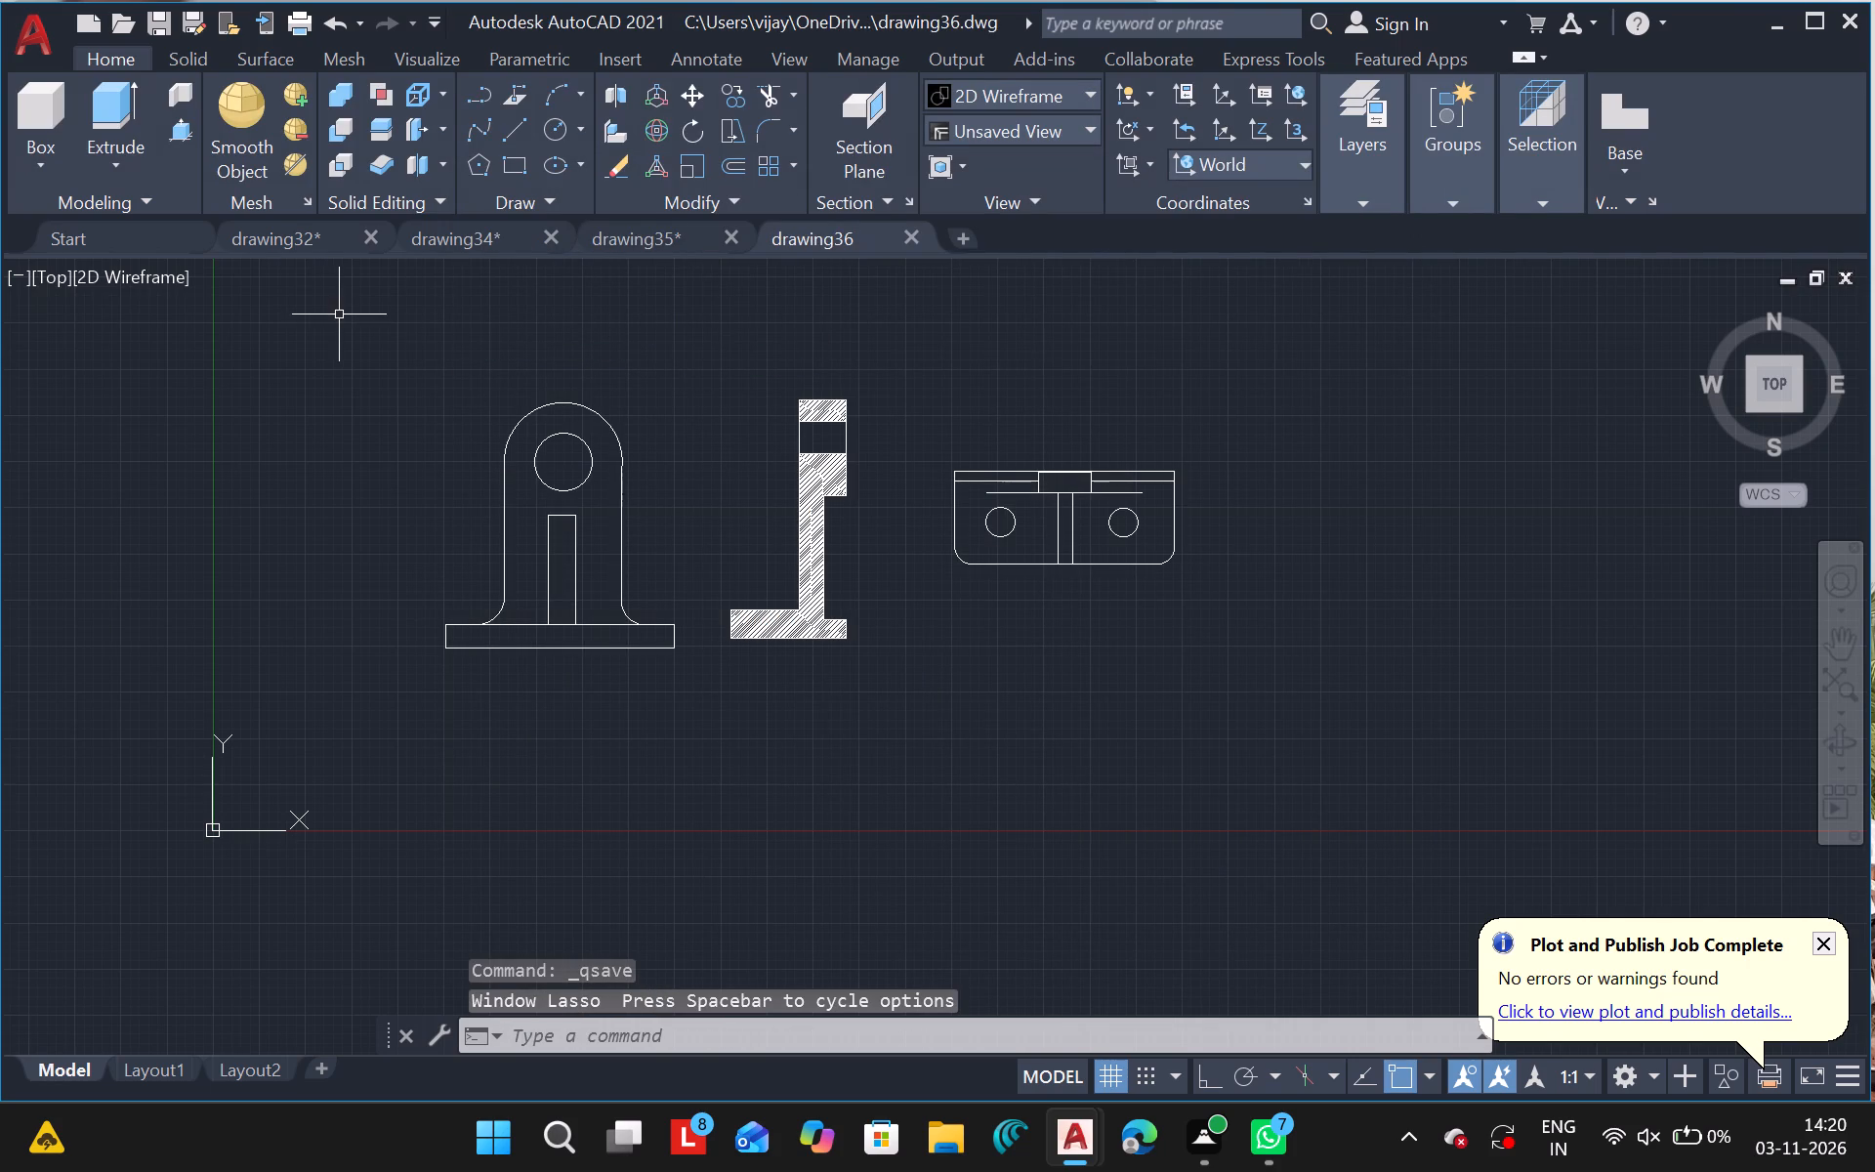
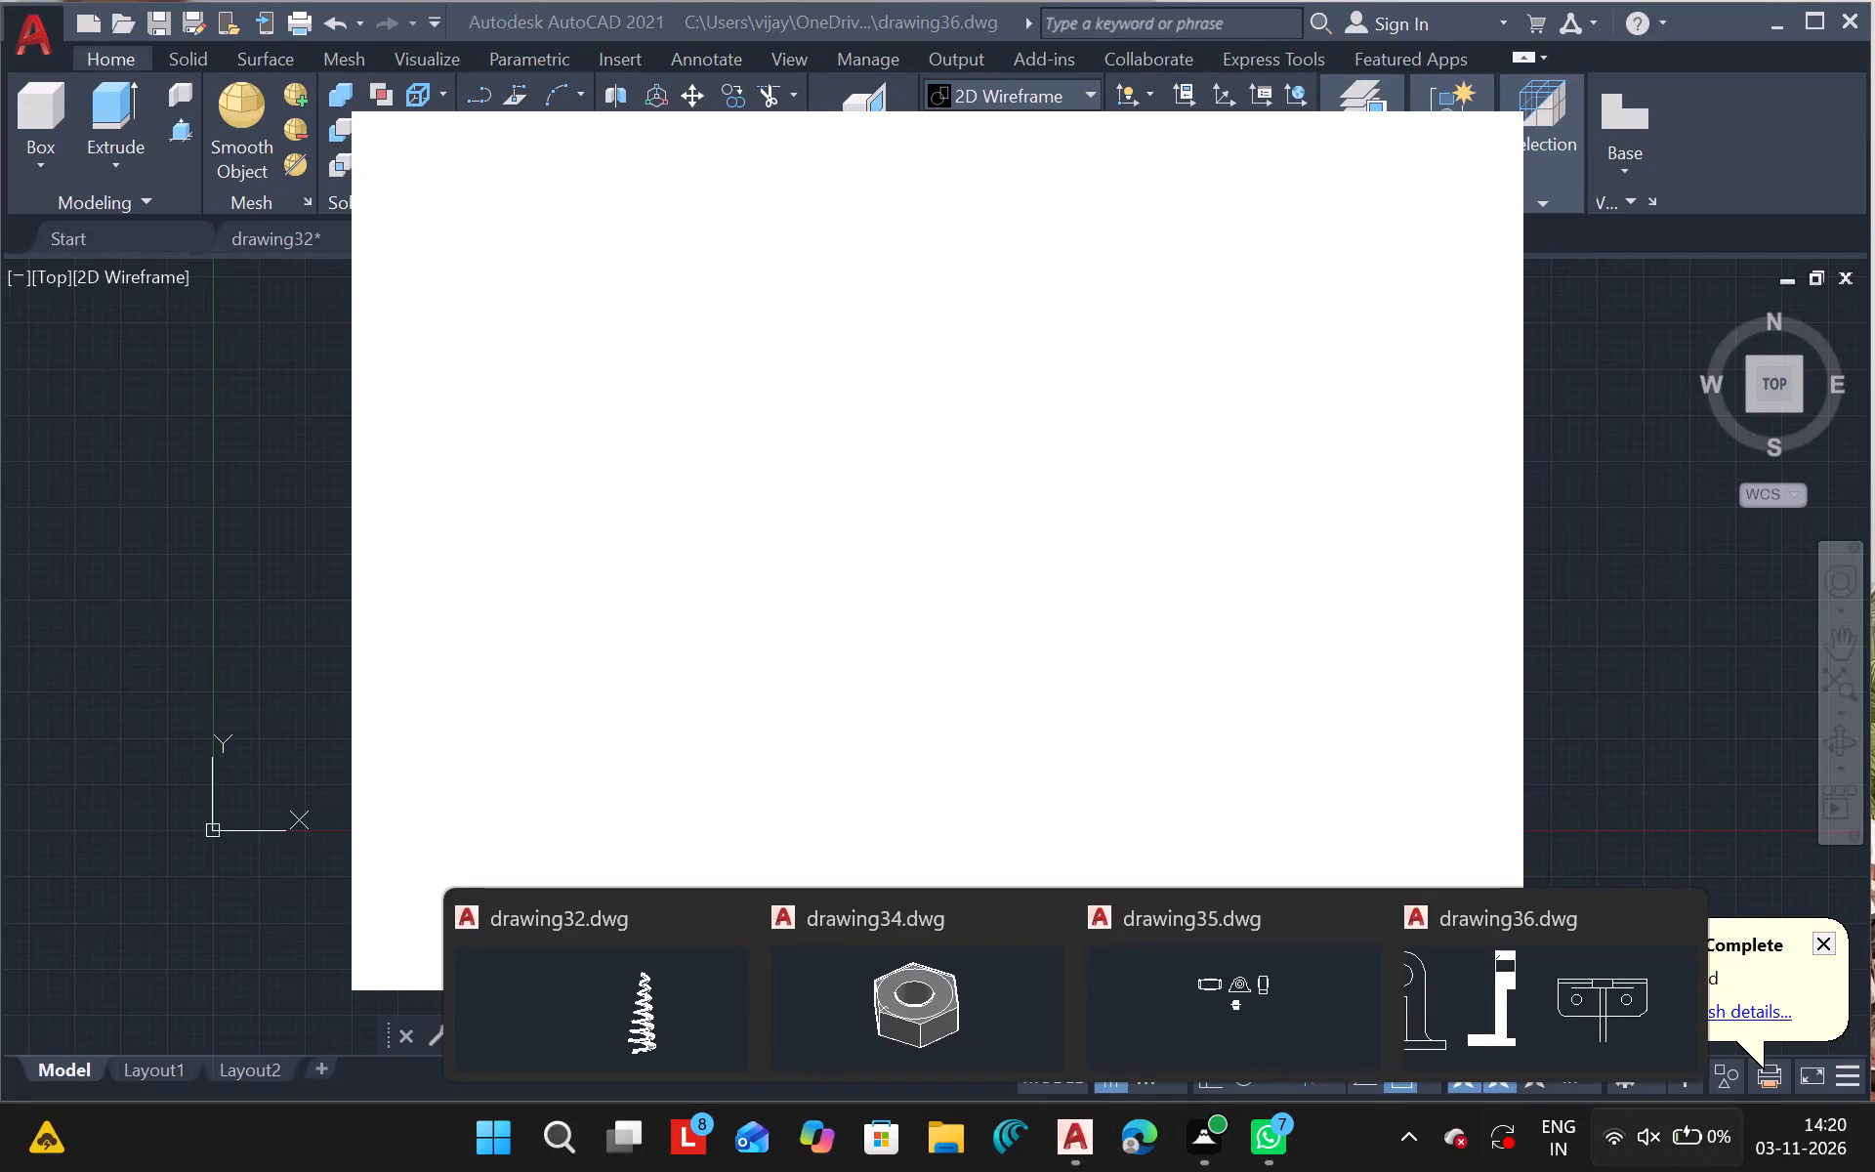
Switch to the drawing36 drawing and examine the bracket's front, hatched section and top views.
{"action": "left_click", "coordinate": [1492, 1044]}
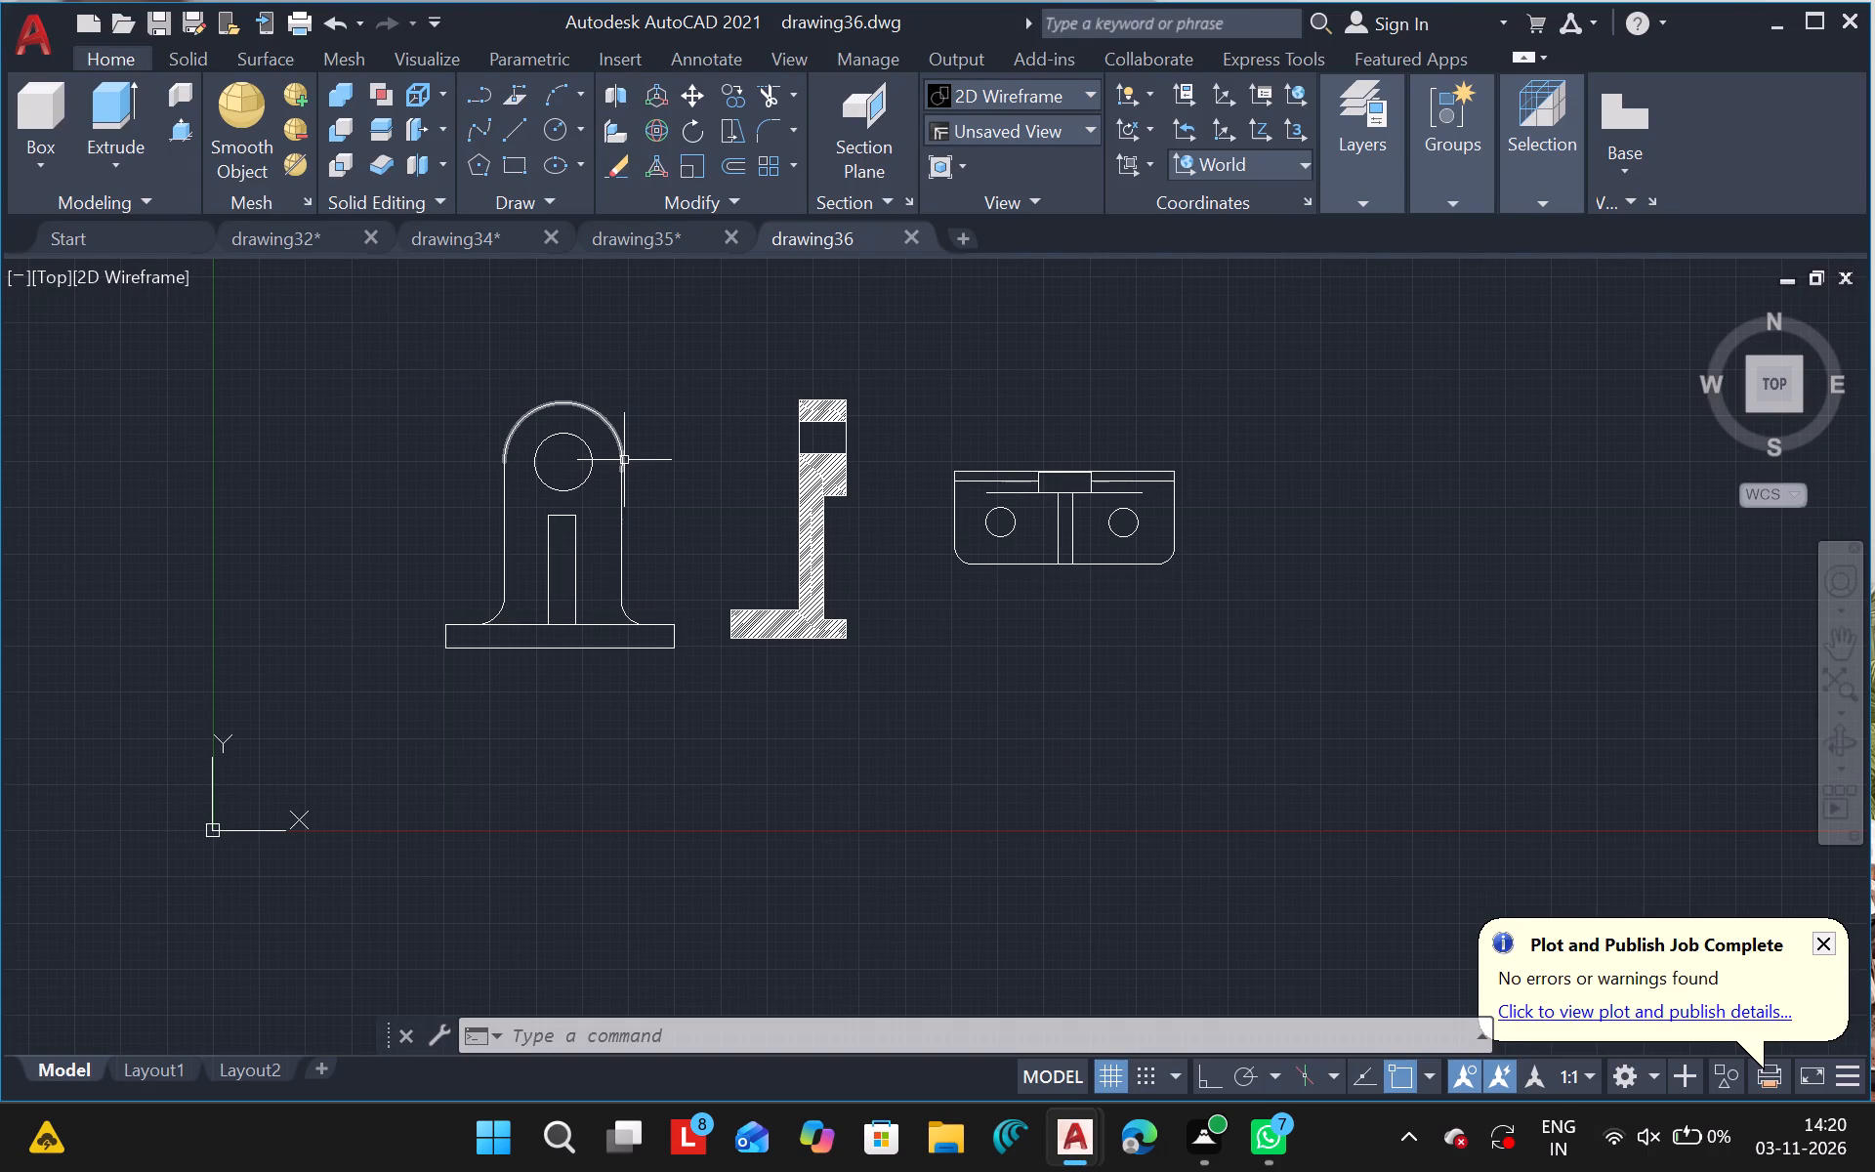
{"action": "scroll", "coordinate": [624, 460], "scroll_direction": "up", "scroll_amount": 1}
{"action": "scroll", "coordinate": [621, 478], "scroll_direction": "up", "scroll_amount": 4, "text": "ctrl"}
{"action": "scroll", "coordinate": [591, 453], "scroll_direction": "down", "scroll_amount": 2, "text": "ctrl"}
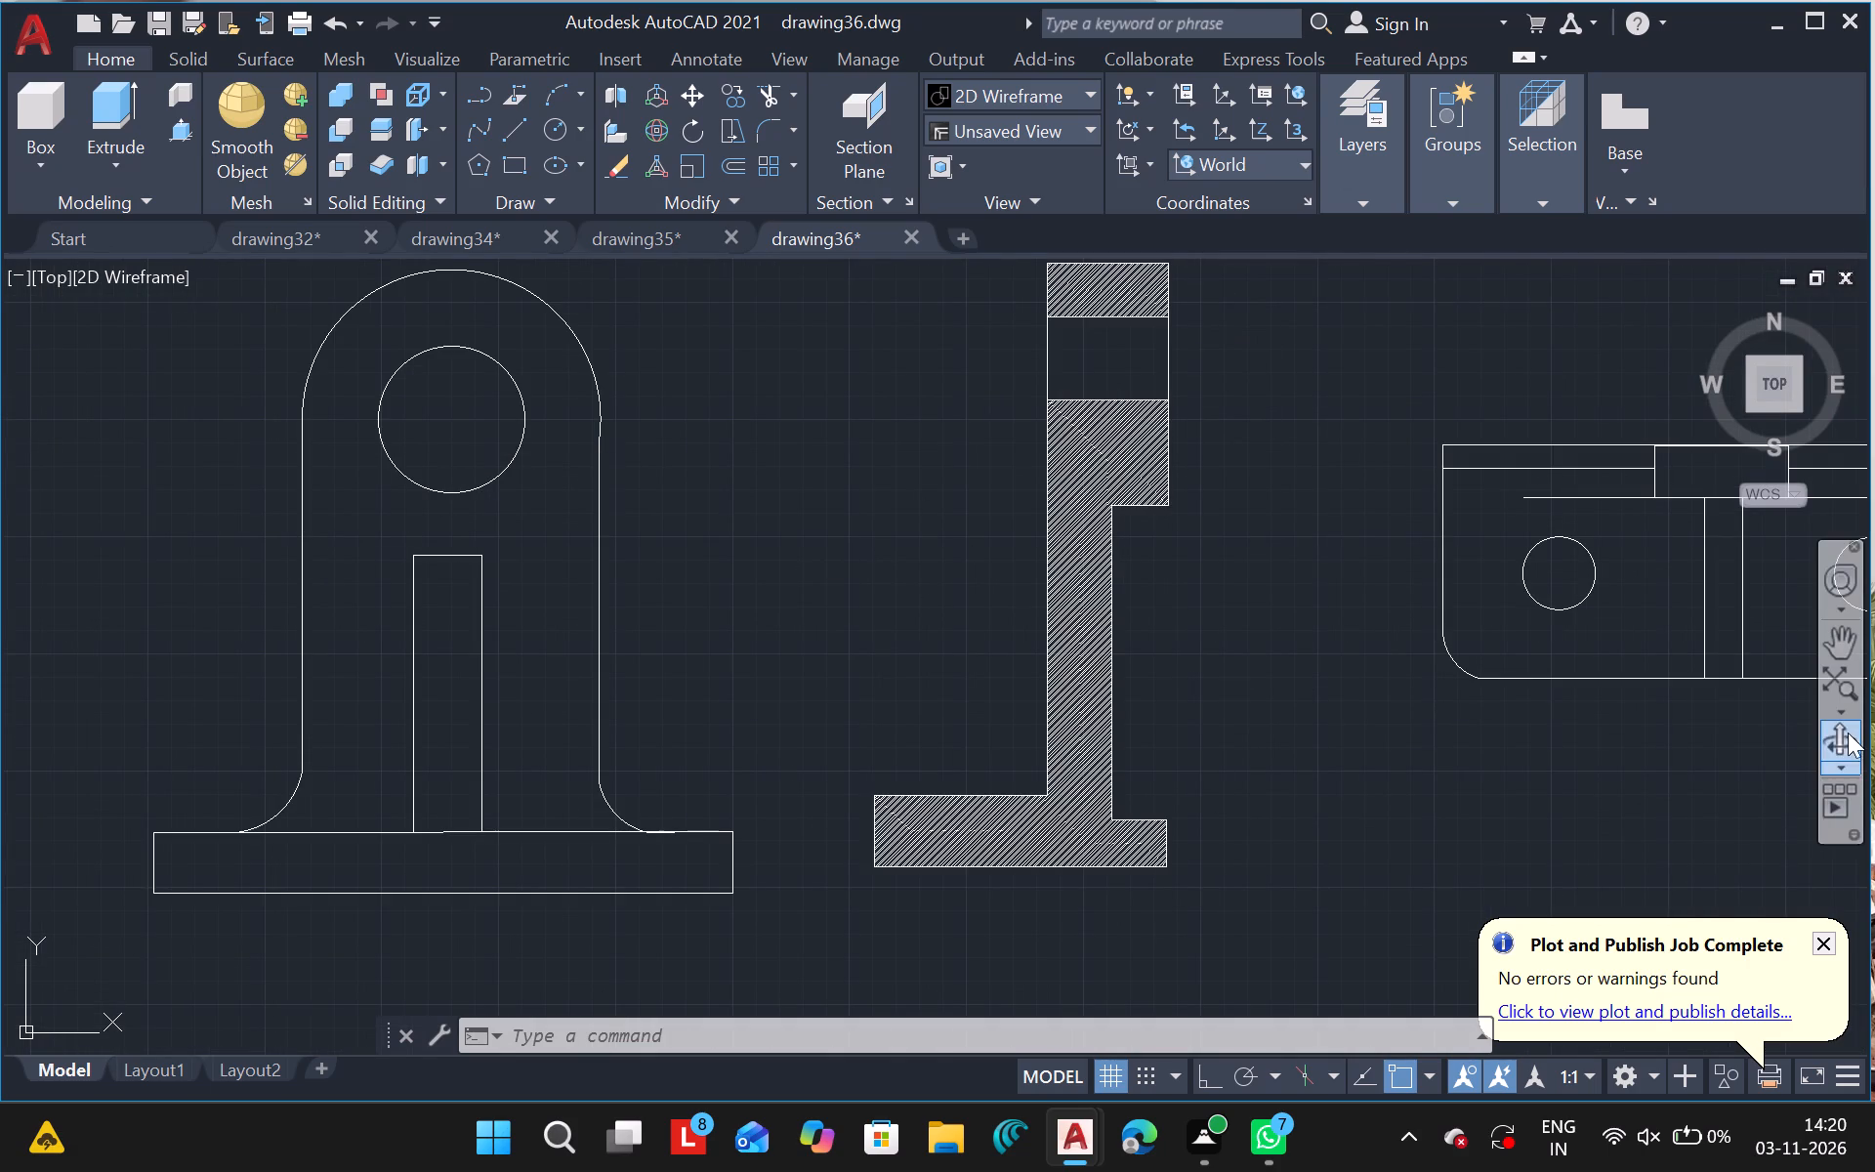
{"action": "left_click", "coordinate": [1847, 645]}
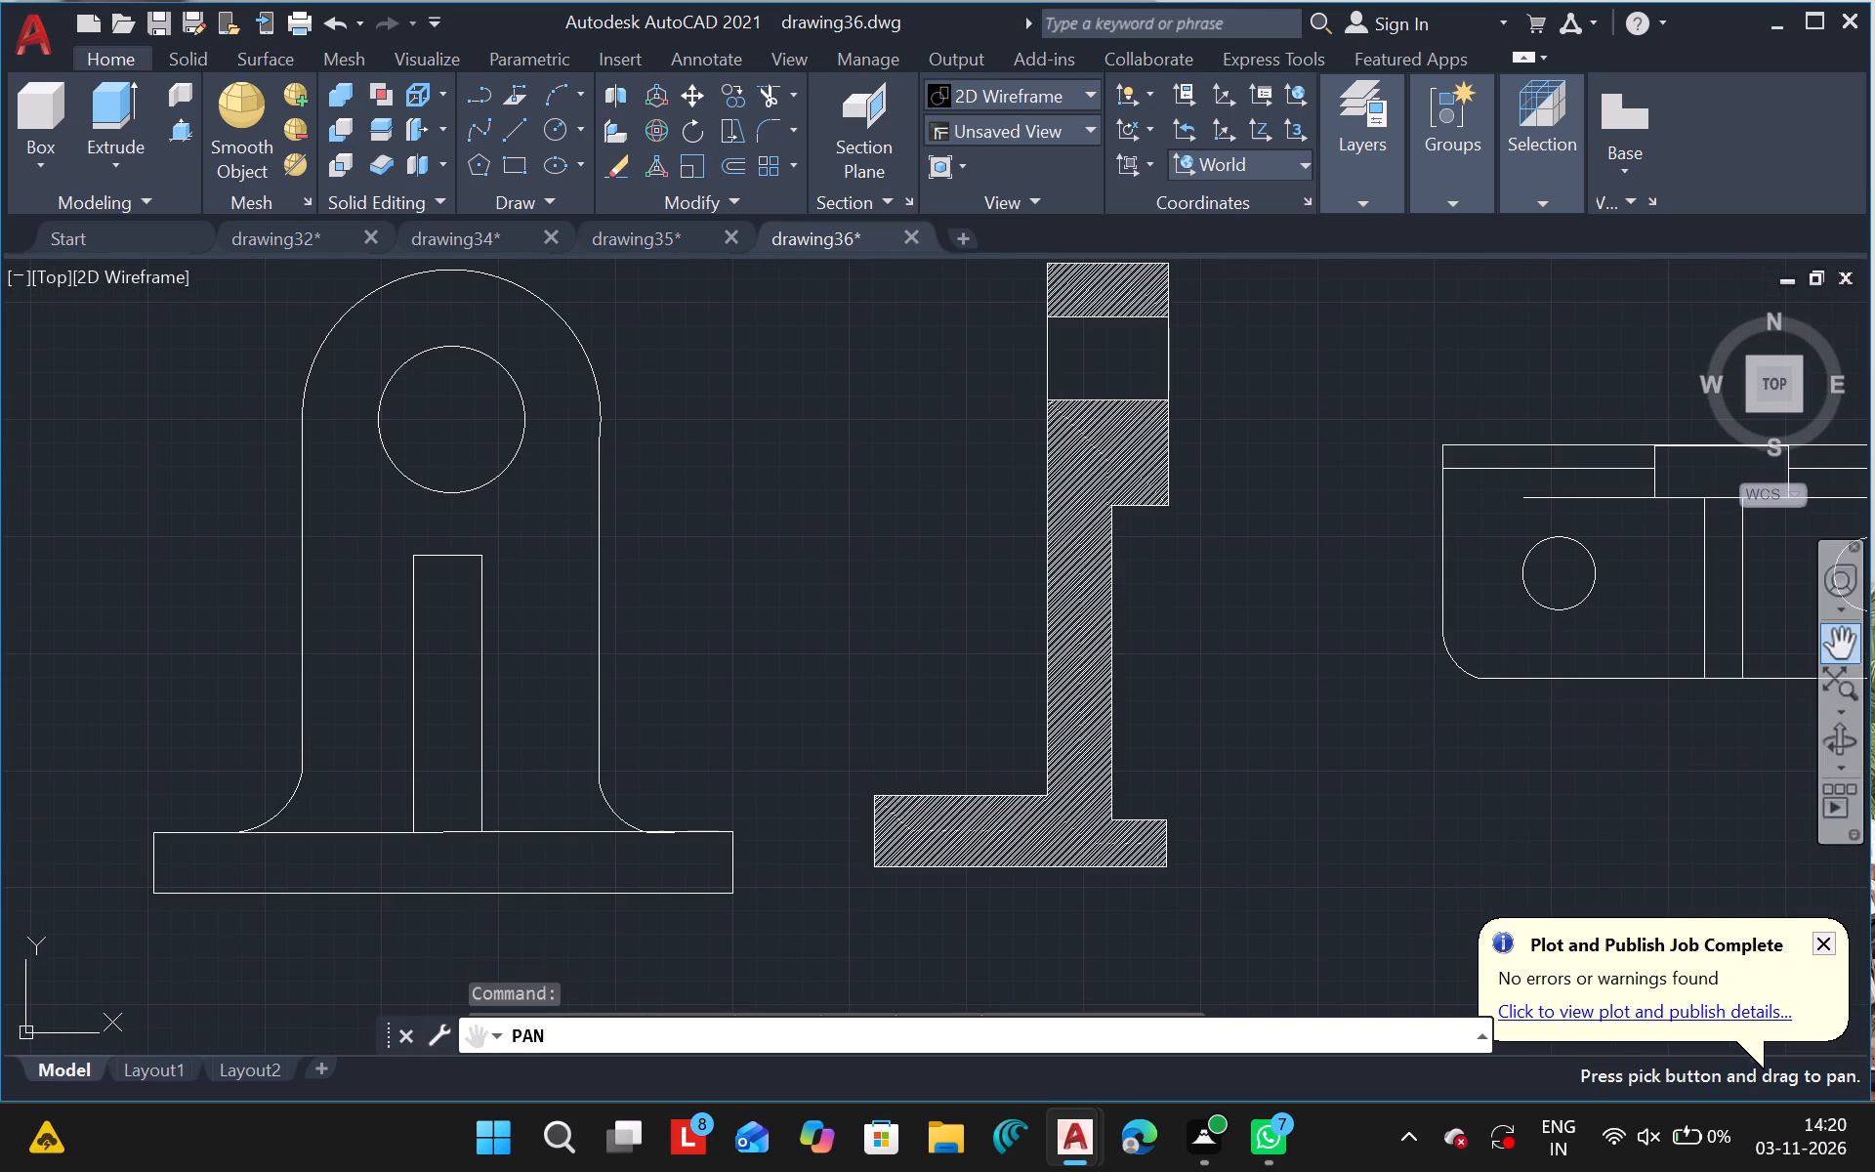
{"action": "left_click_drag", "start_coordinate": [1187, 490], "coordinate": [1105, 630]}
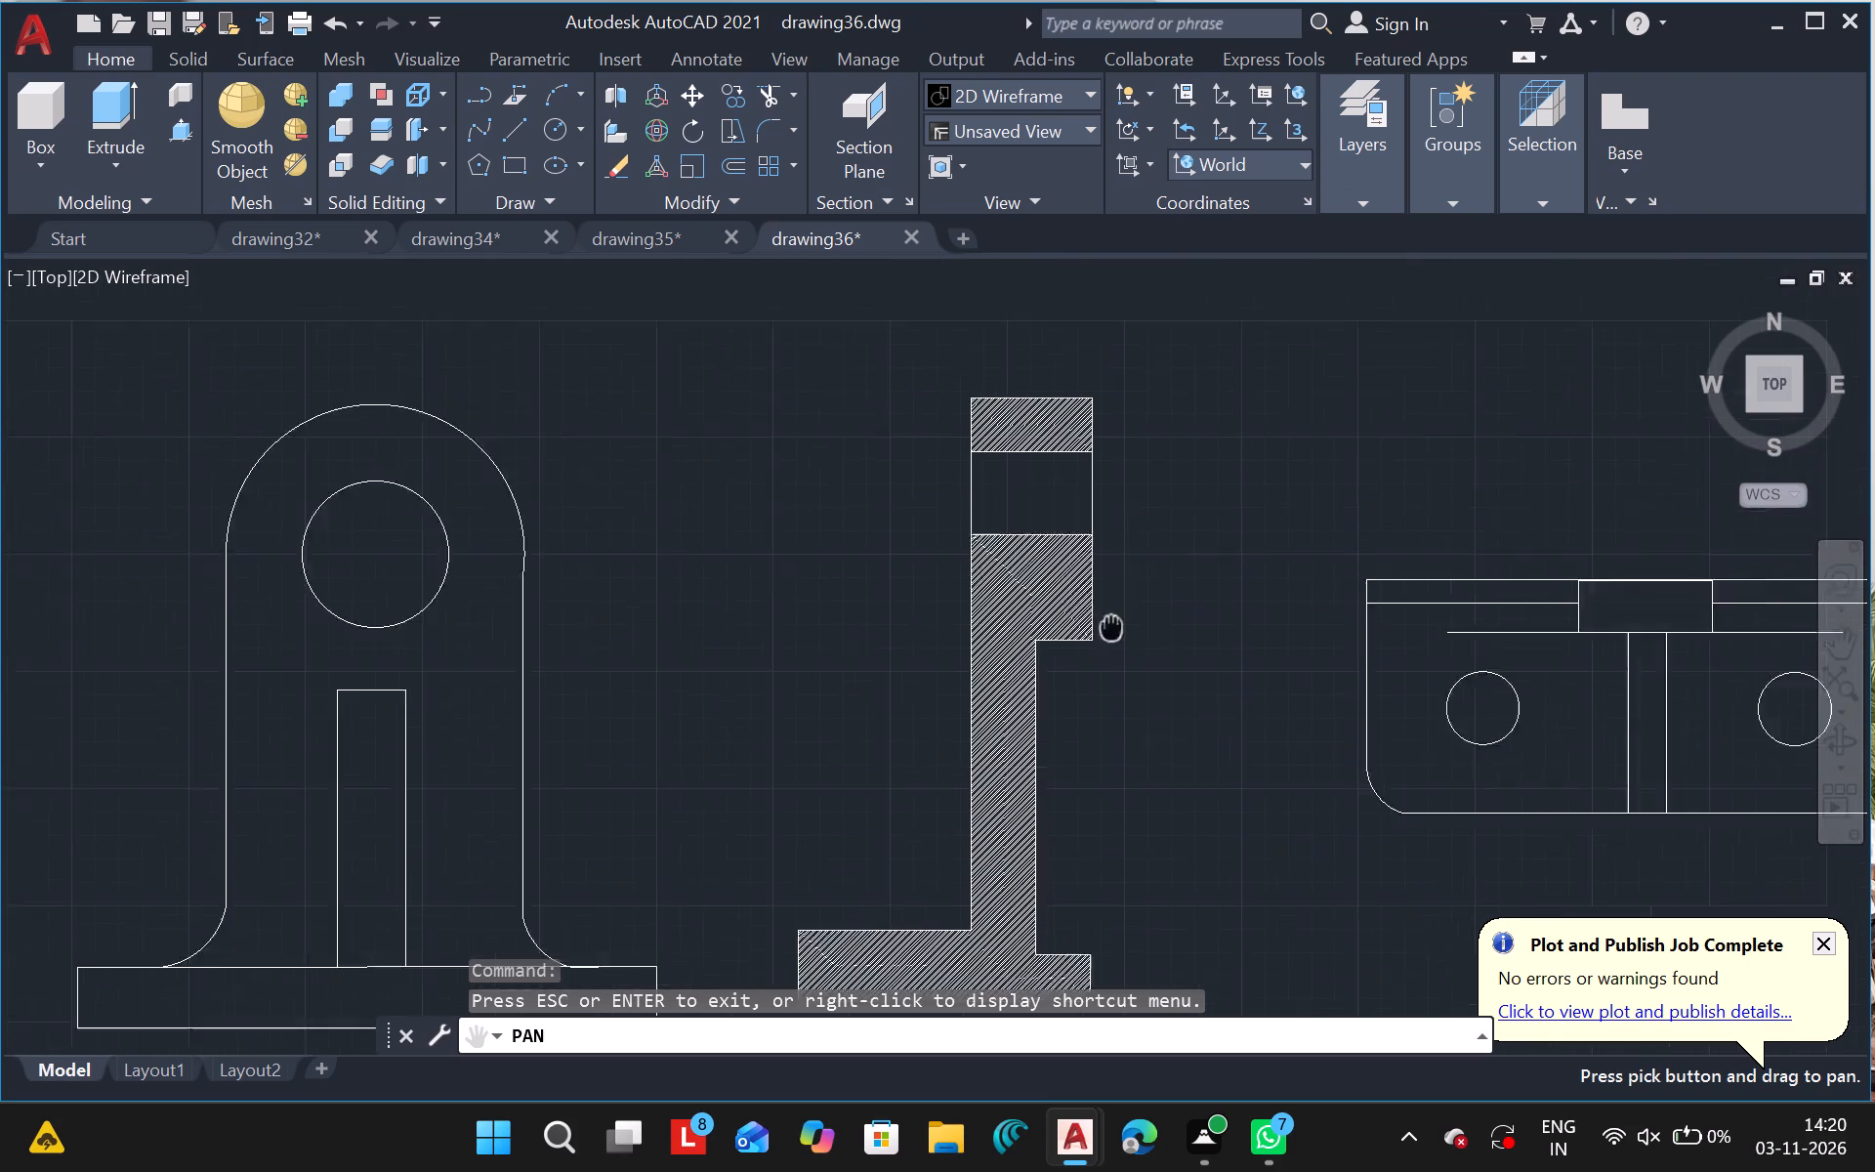
{"action": "left_click_drag", "start_coordinate": [1105, 630], "coordinate": [1023, 606]}
{"action": "scroll", "coordinate": [1023, 606], "scroll_direction": "down", "scroll_amount": 3, "text": "ctrl"}
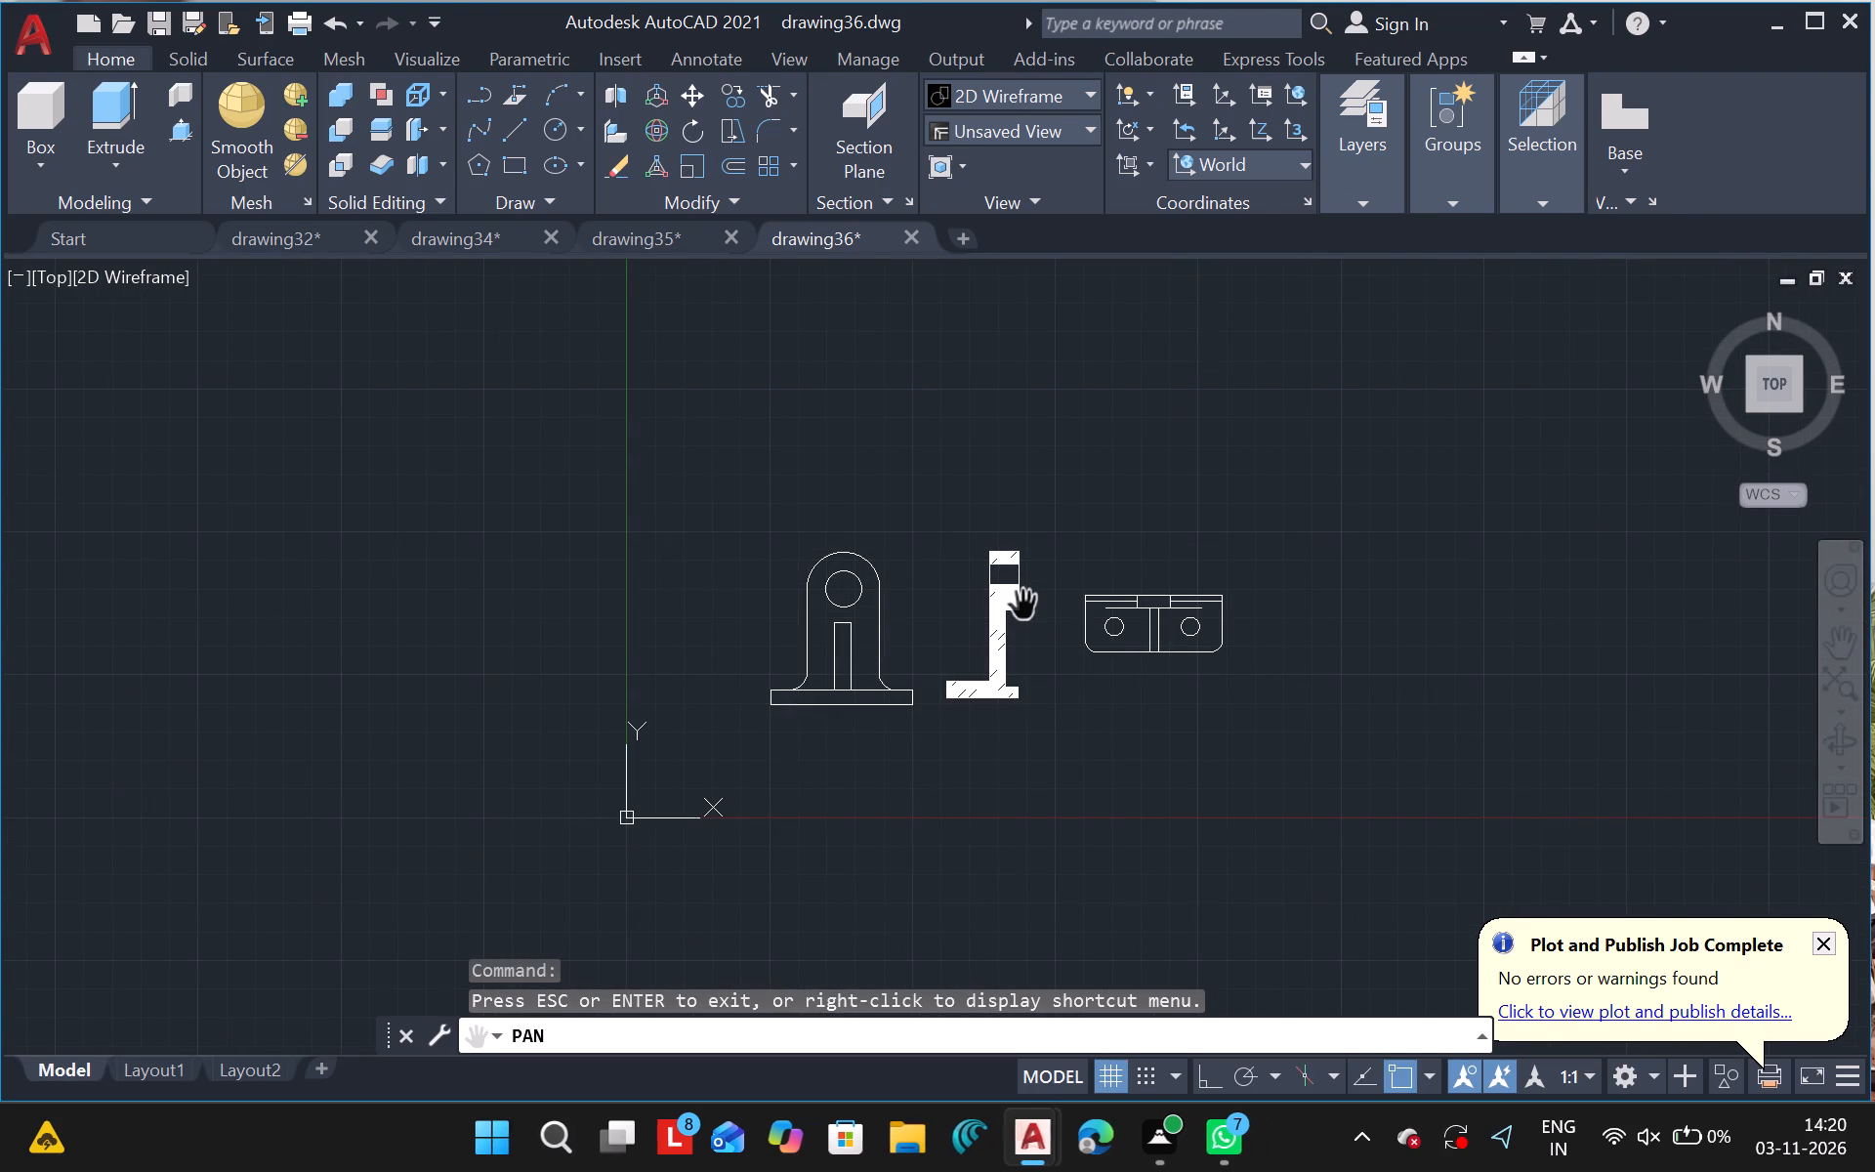
{"action": "key", "text": "Escape"}
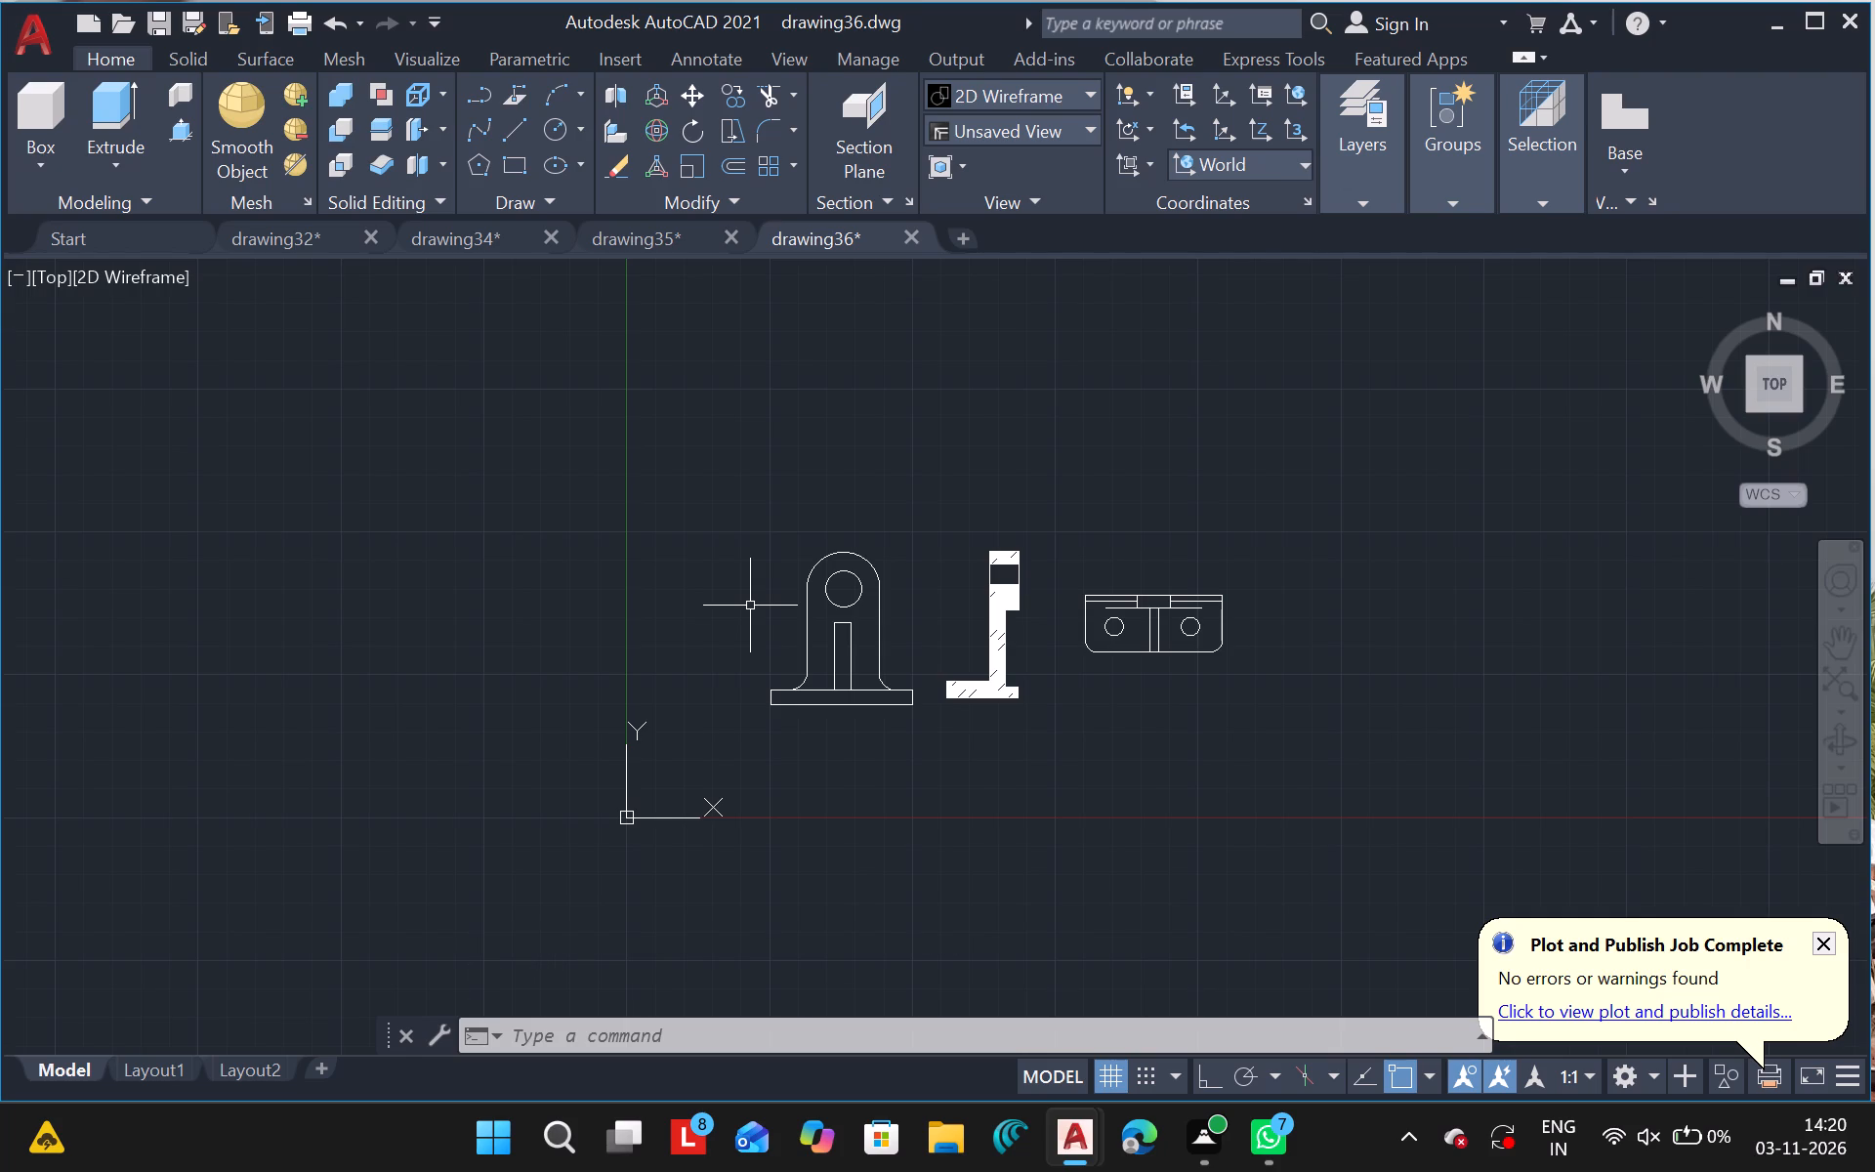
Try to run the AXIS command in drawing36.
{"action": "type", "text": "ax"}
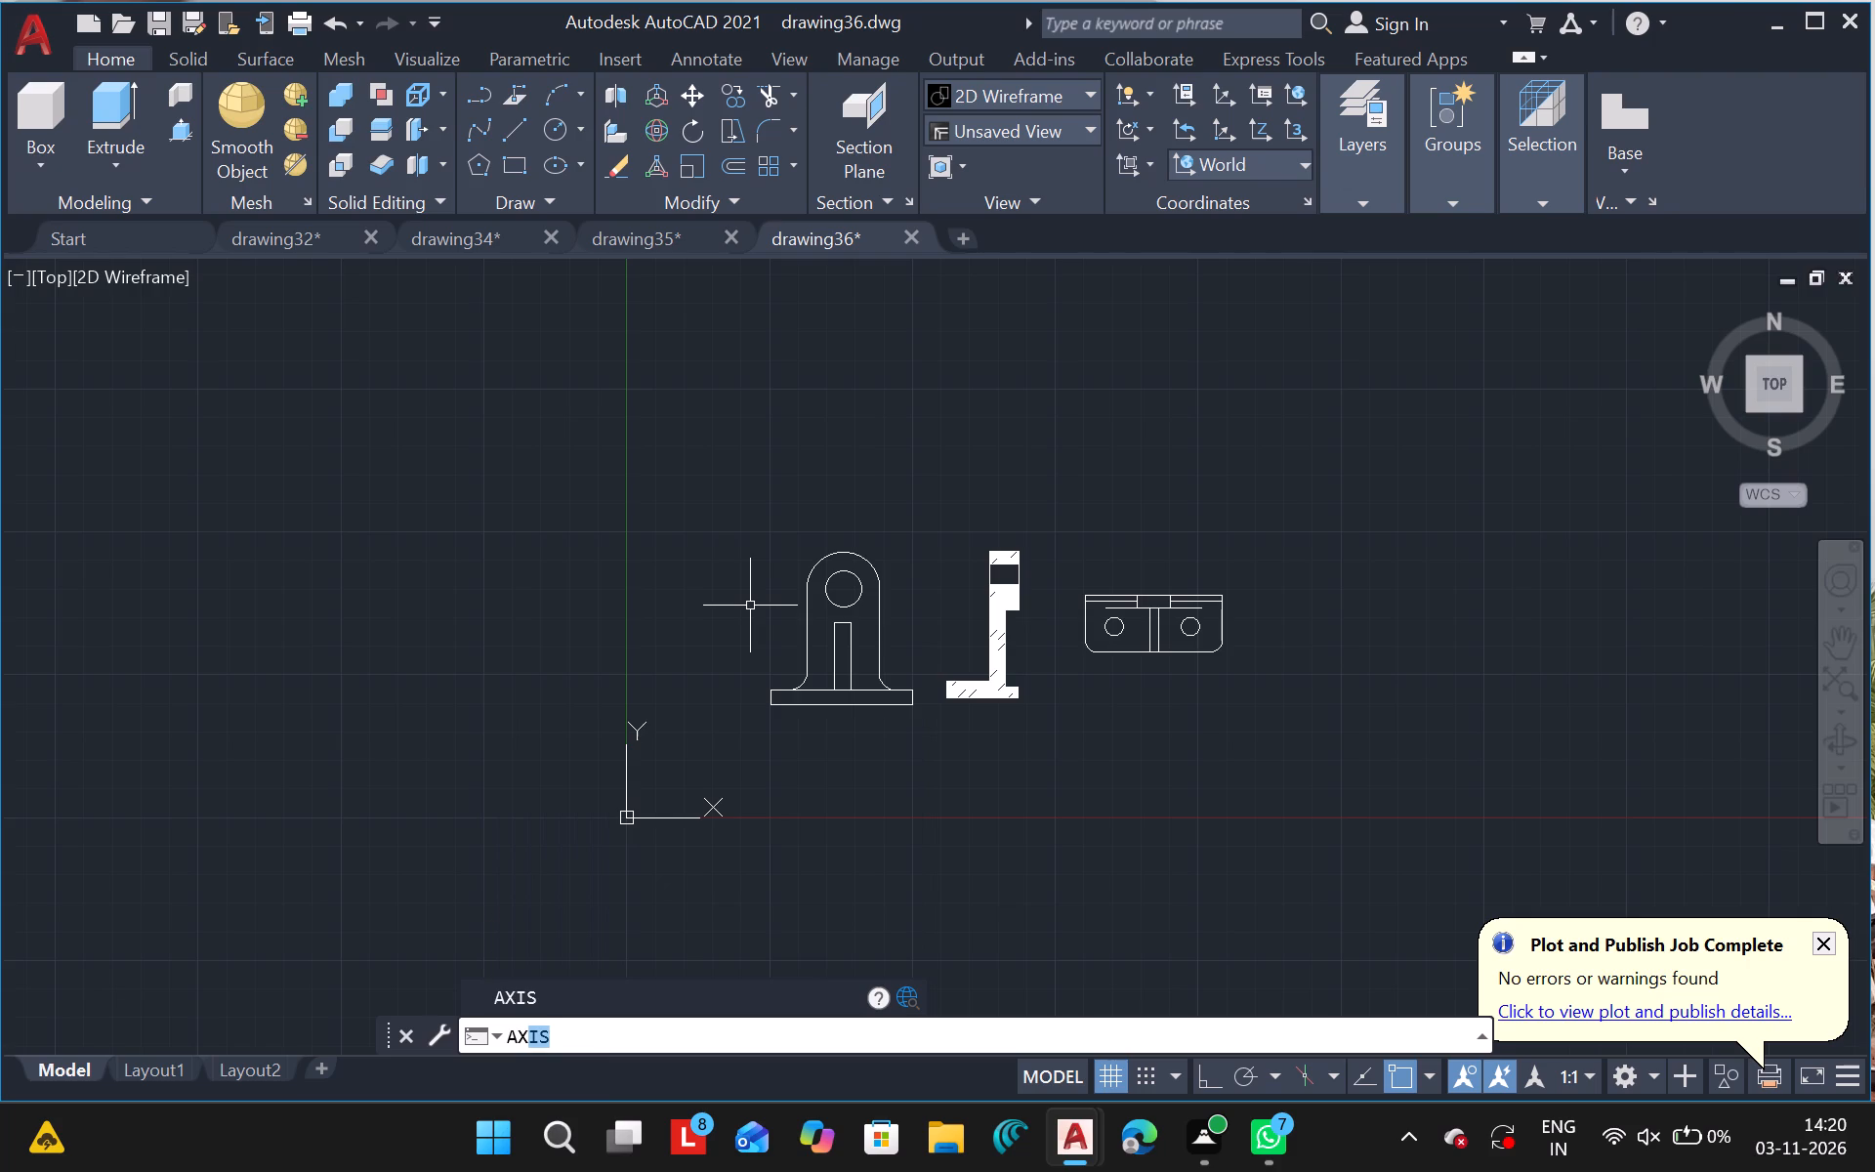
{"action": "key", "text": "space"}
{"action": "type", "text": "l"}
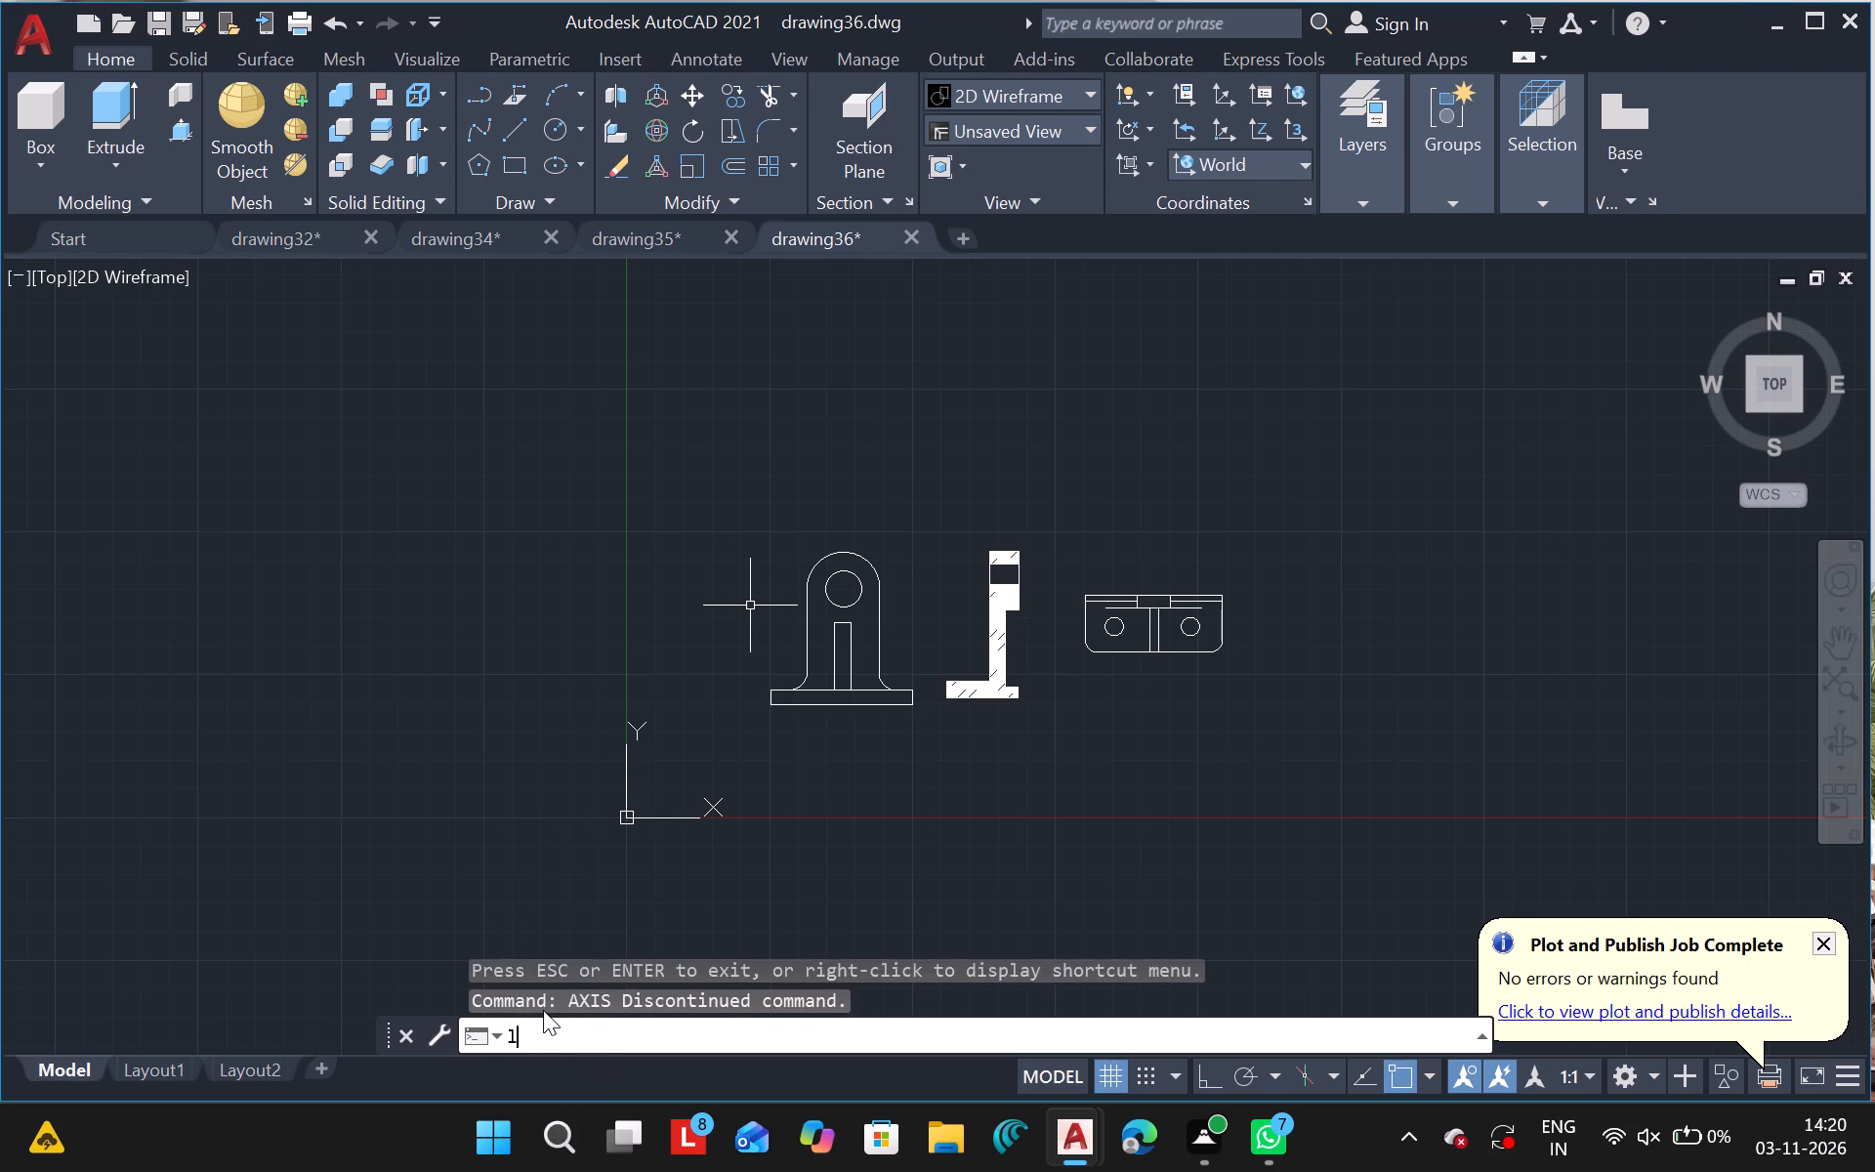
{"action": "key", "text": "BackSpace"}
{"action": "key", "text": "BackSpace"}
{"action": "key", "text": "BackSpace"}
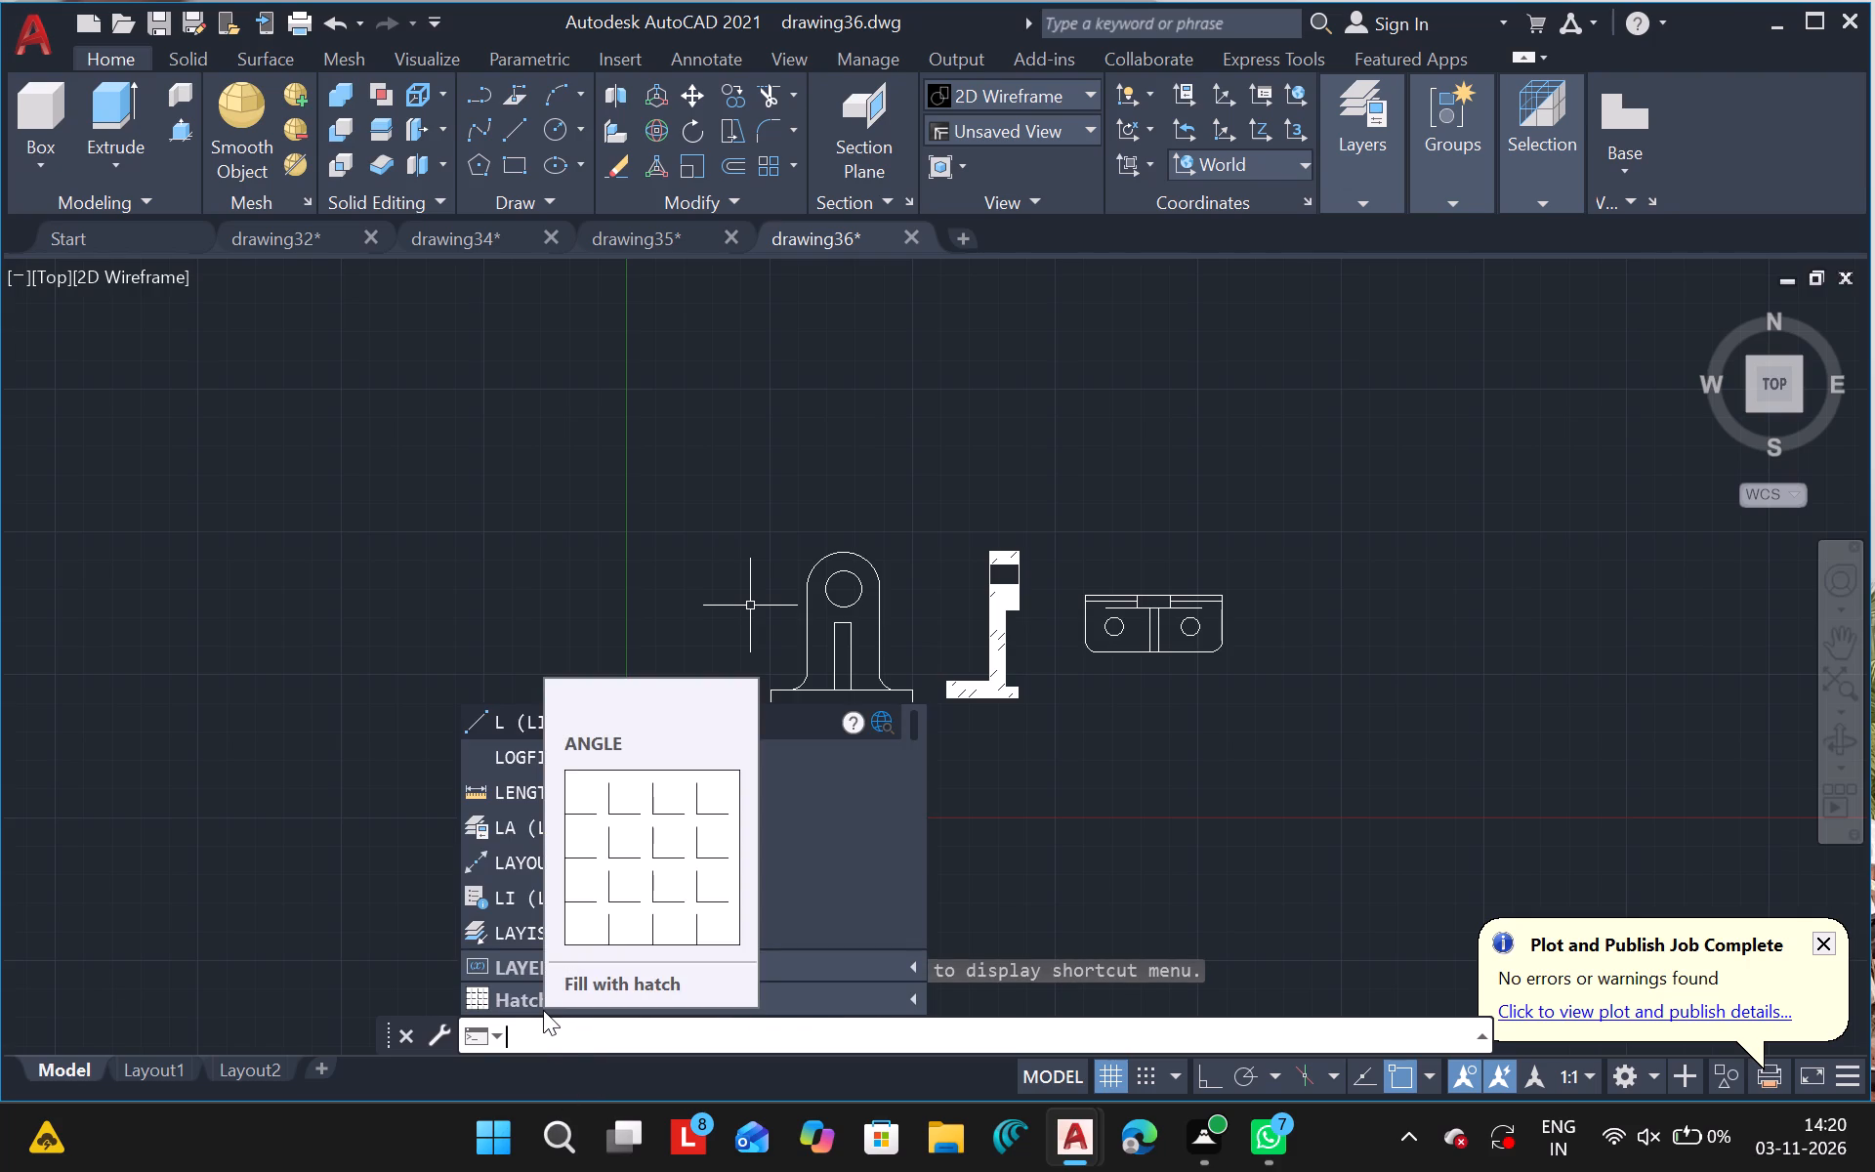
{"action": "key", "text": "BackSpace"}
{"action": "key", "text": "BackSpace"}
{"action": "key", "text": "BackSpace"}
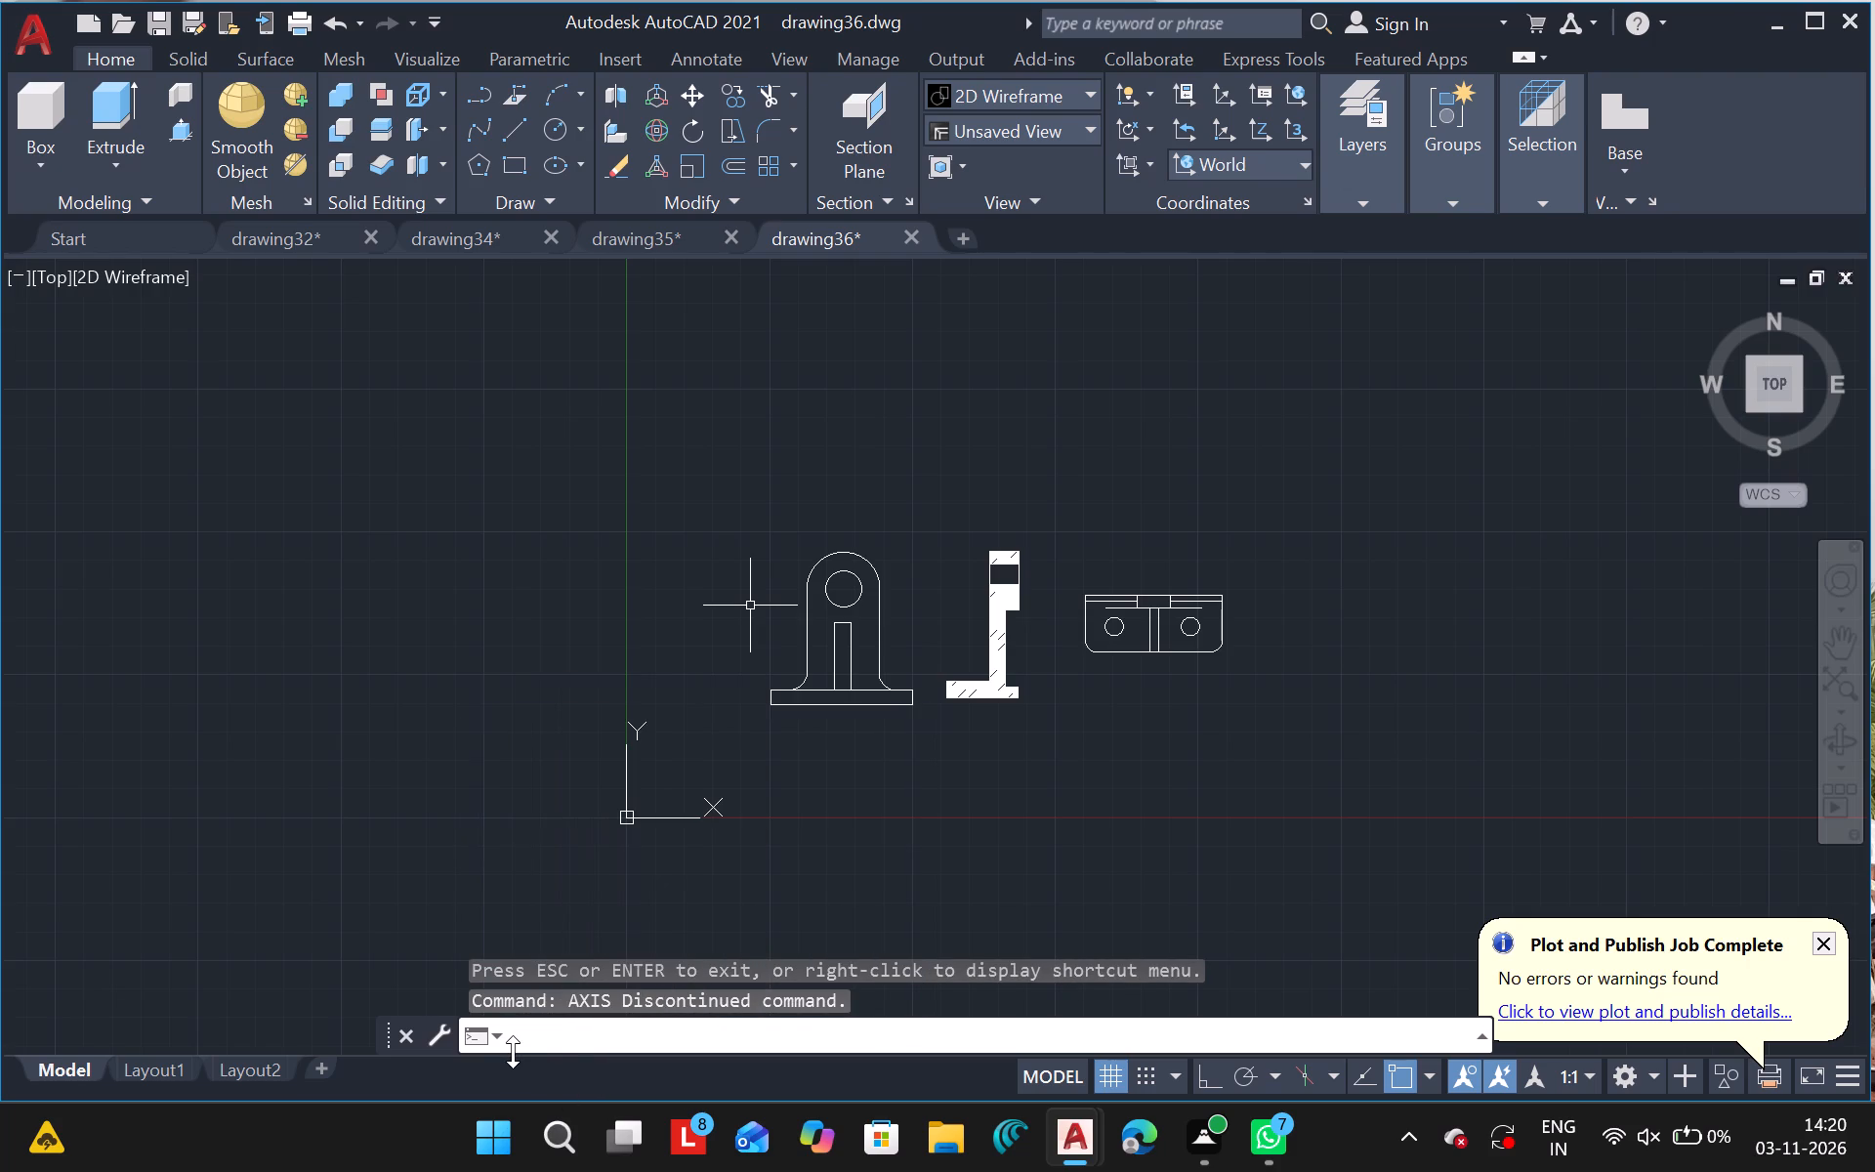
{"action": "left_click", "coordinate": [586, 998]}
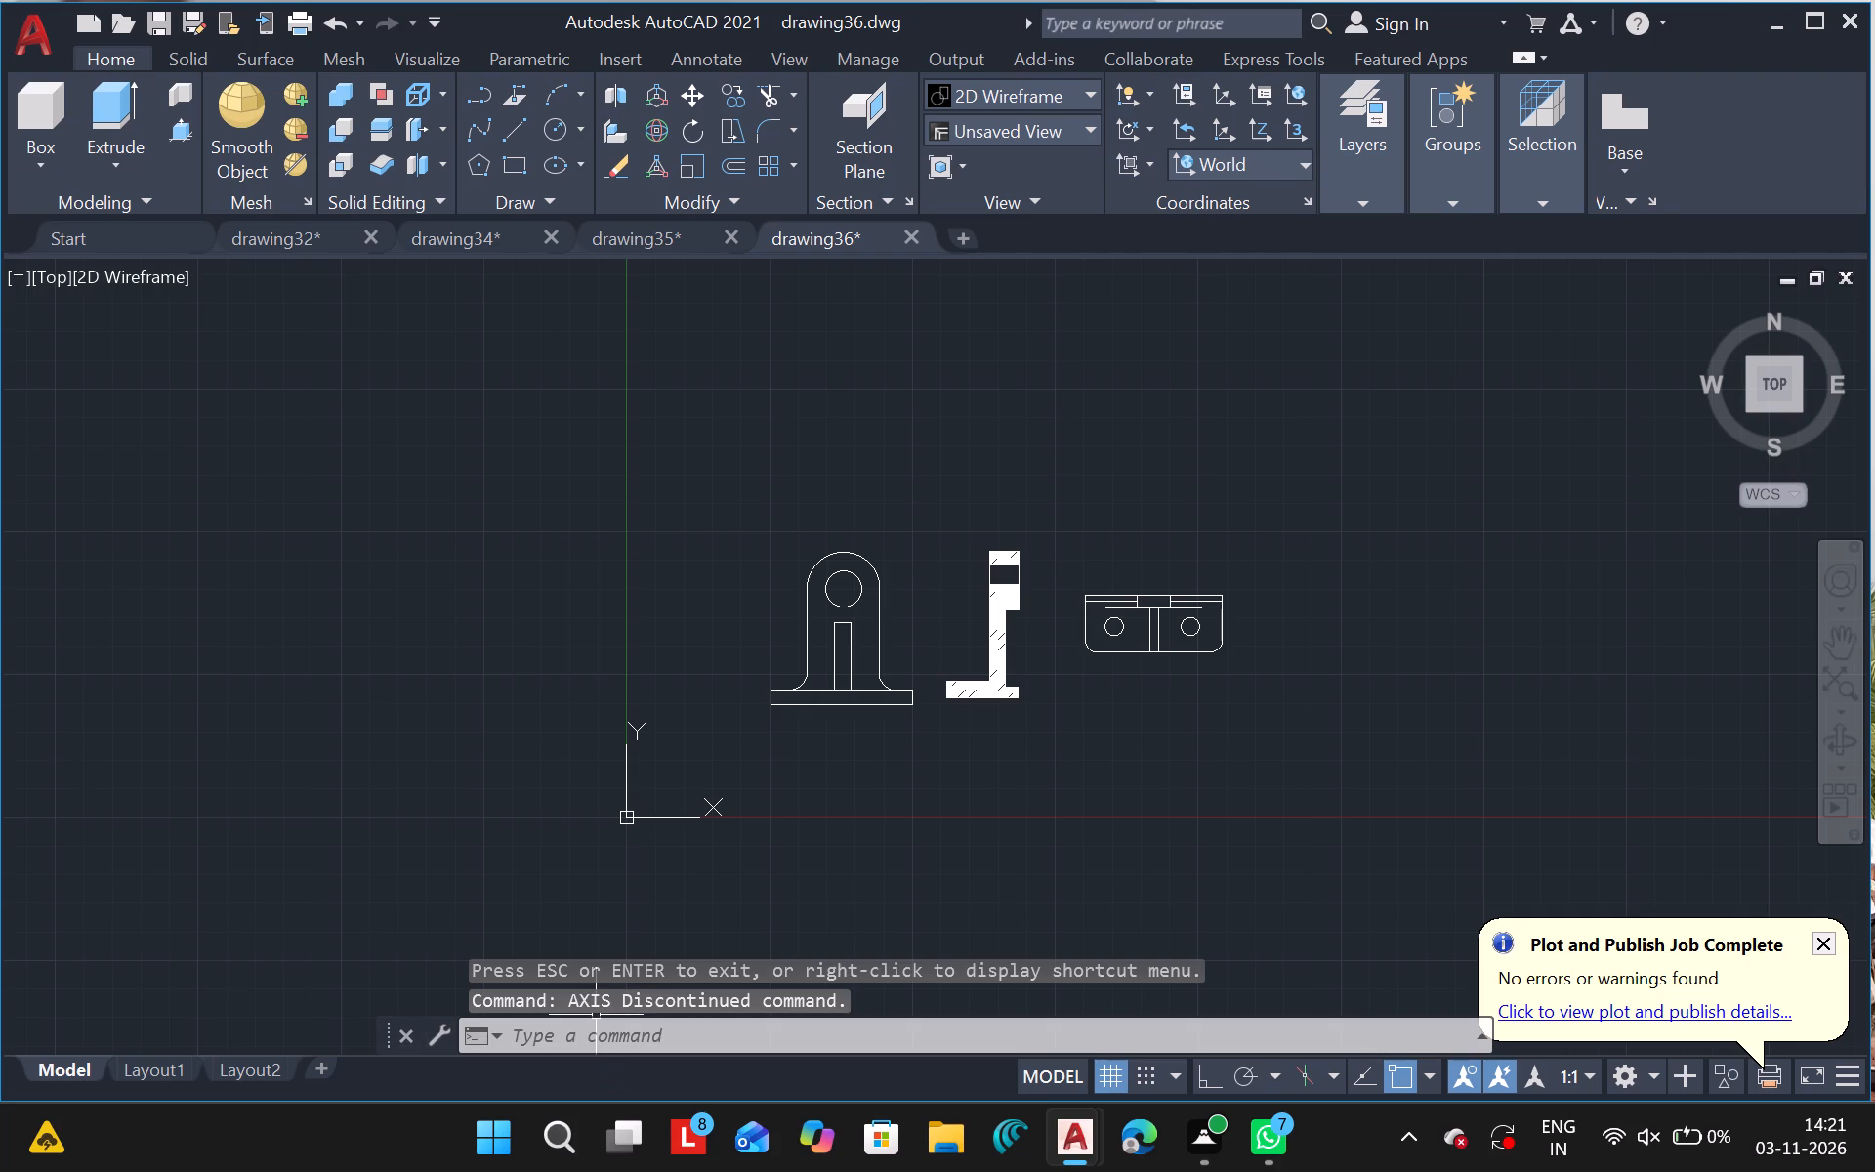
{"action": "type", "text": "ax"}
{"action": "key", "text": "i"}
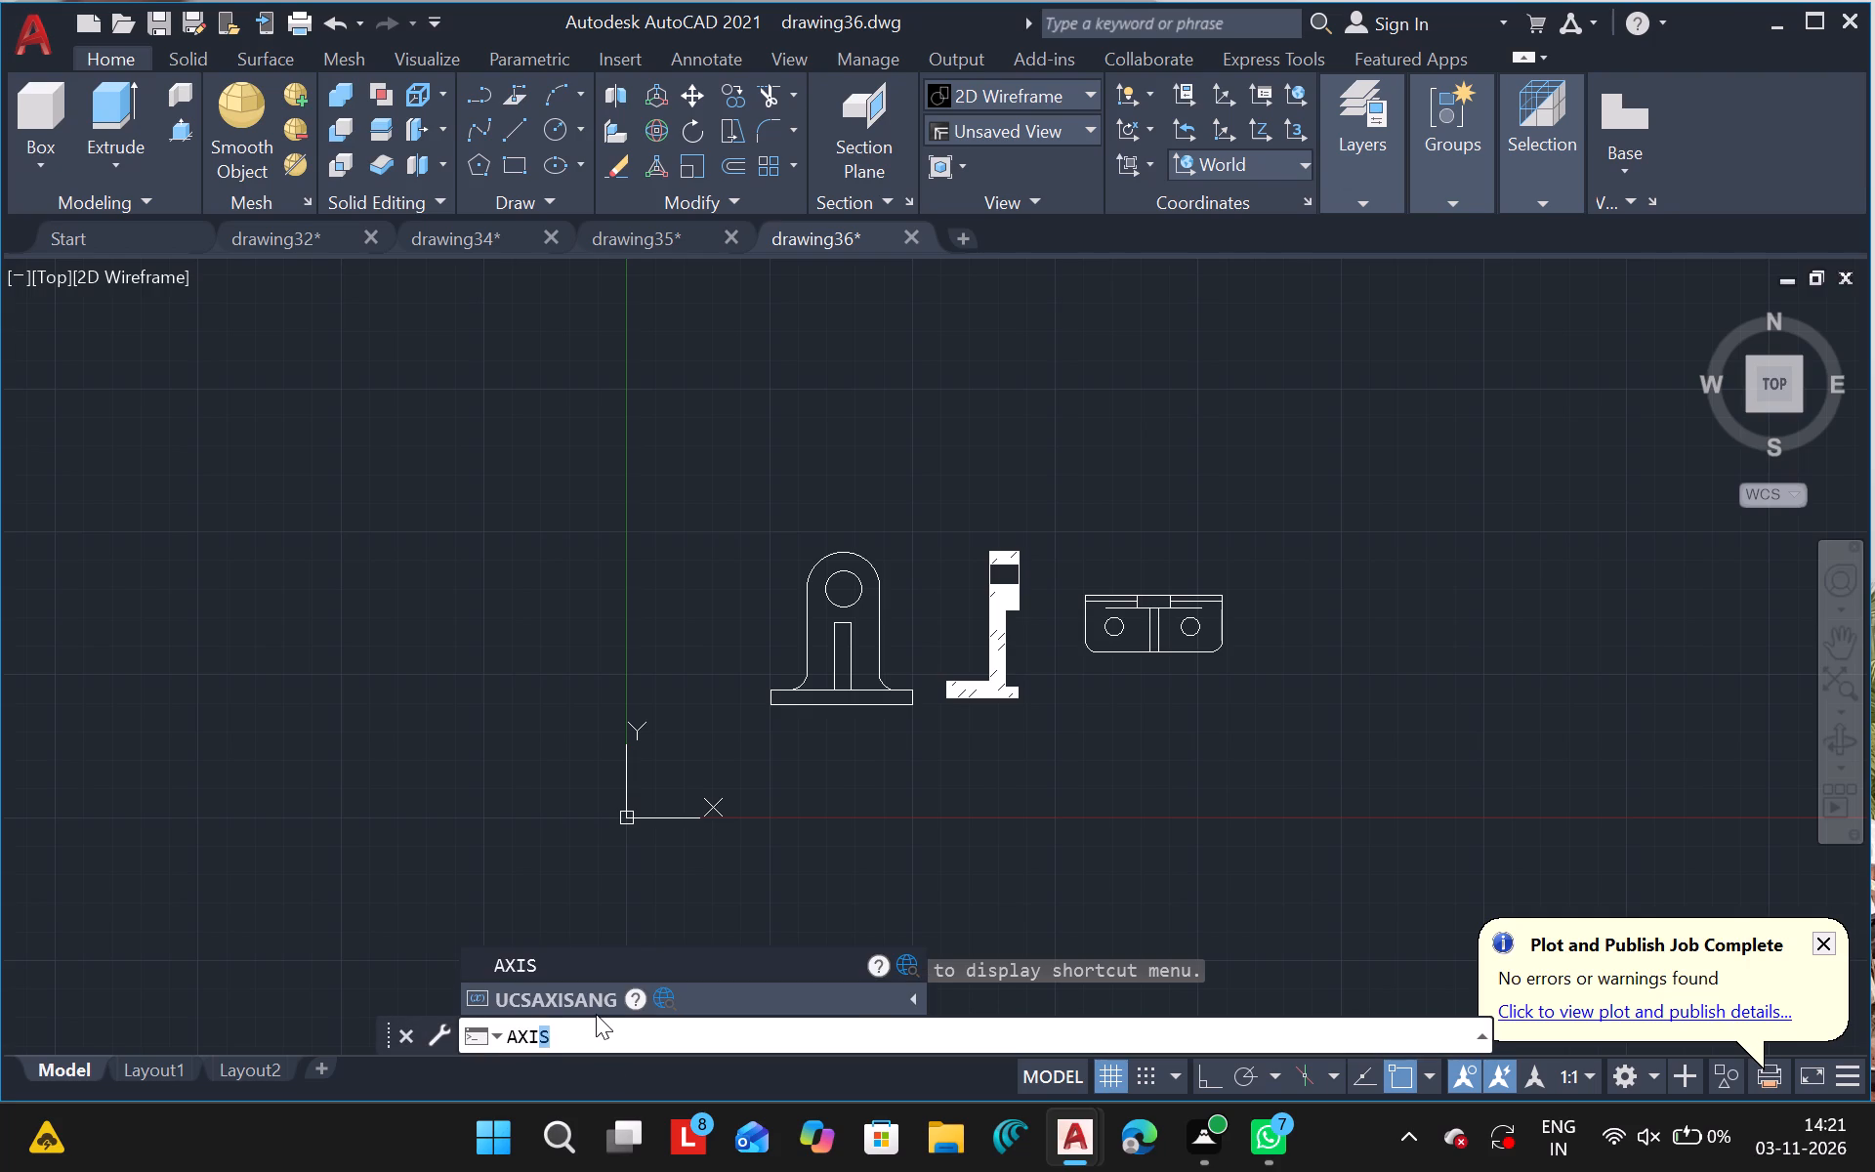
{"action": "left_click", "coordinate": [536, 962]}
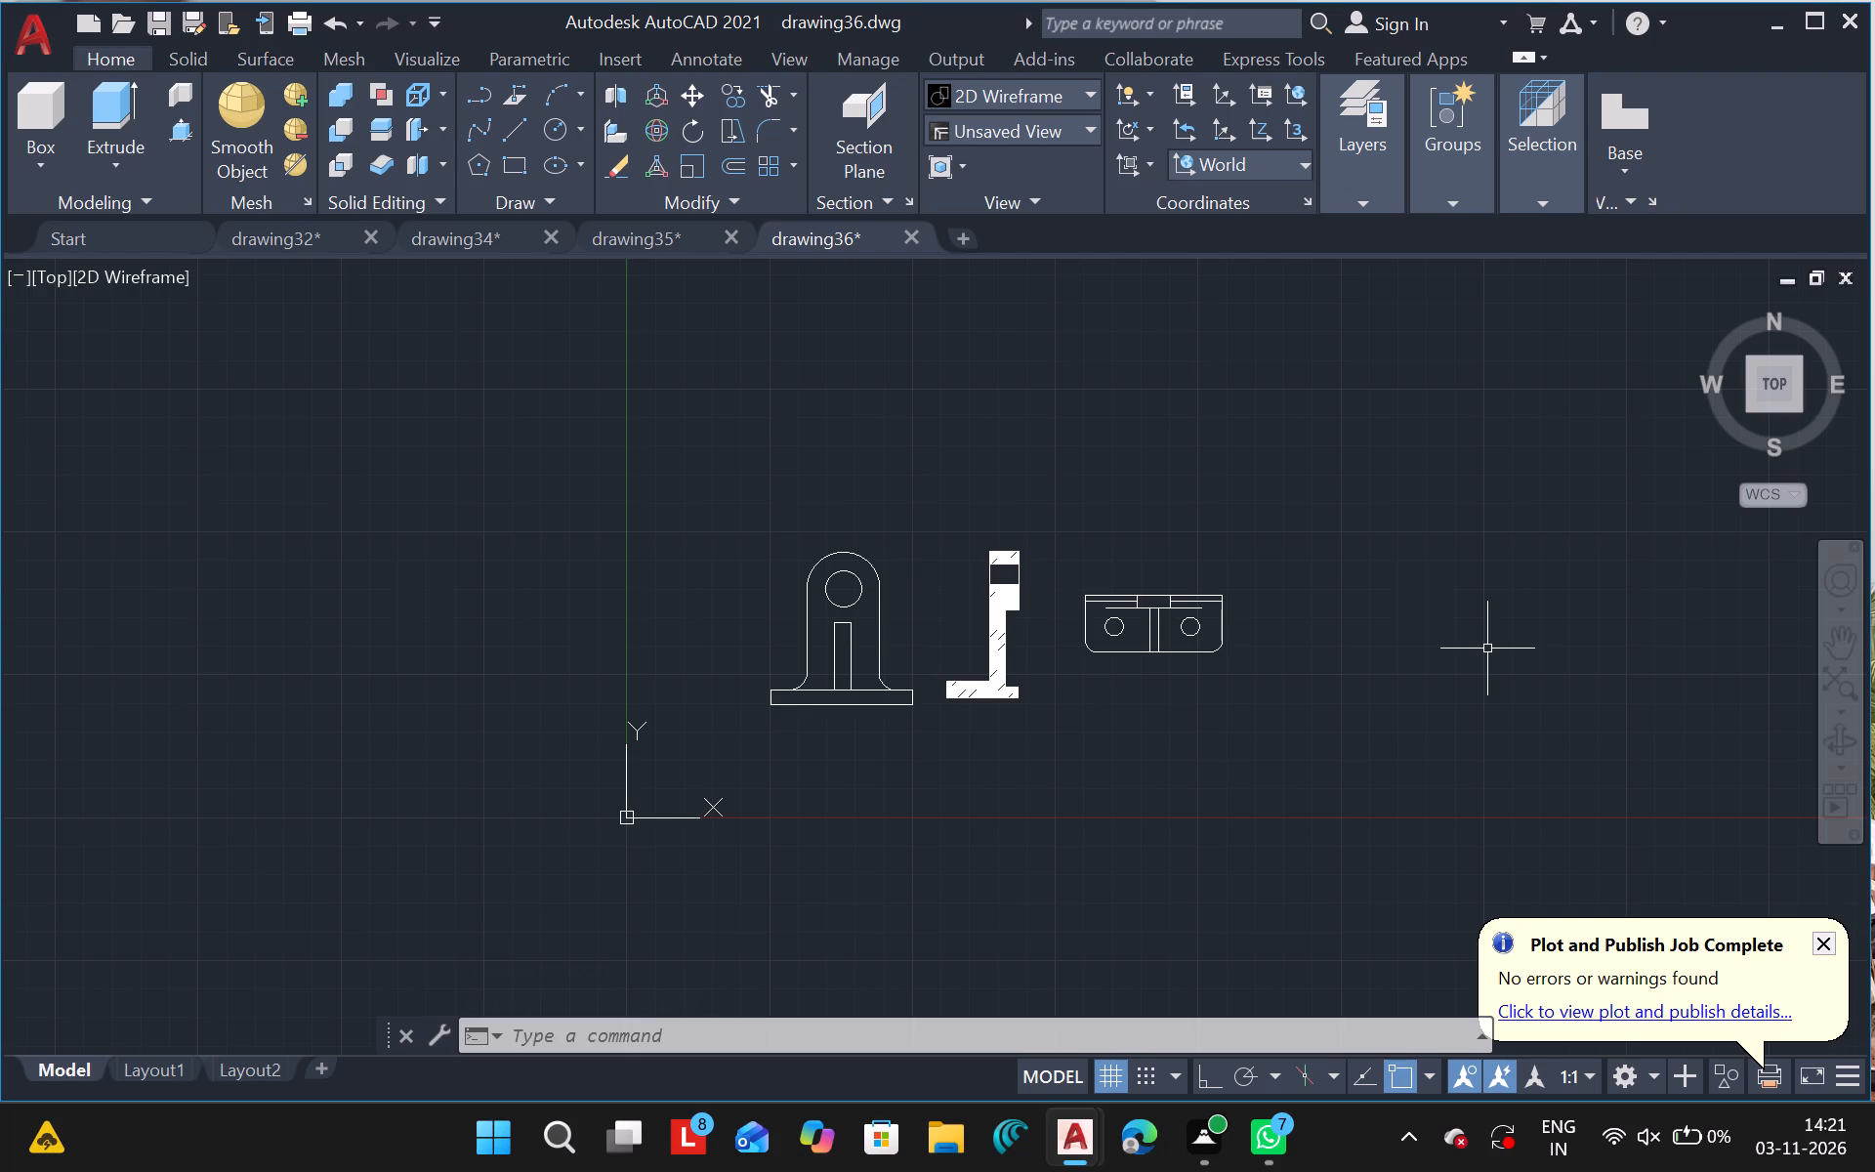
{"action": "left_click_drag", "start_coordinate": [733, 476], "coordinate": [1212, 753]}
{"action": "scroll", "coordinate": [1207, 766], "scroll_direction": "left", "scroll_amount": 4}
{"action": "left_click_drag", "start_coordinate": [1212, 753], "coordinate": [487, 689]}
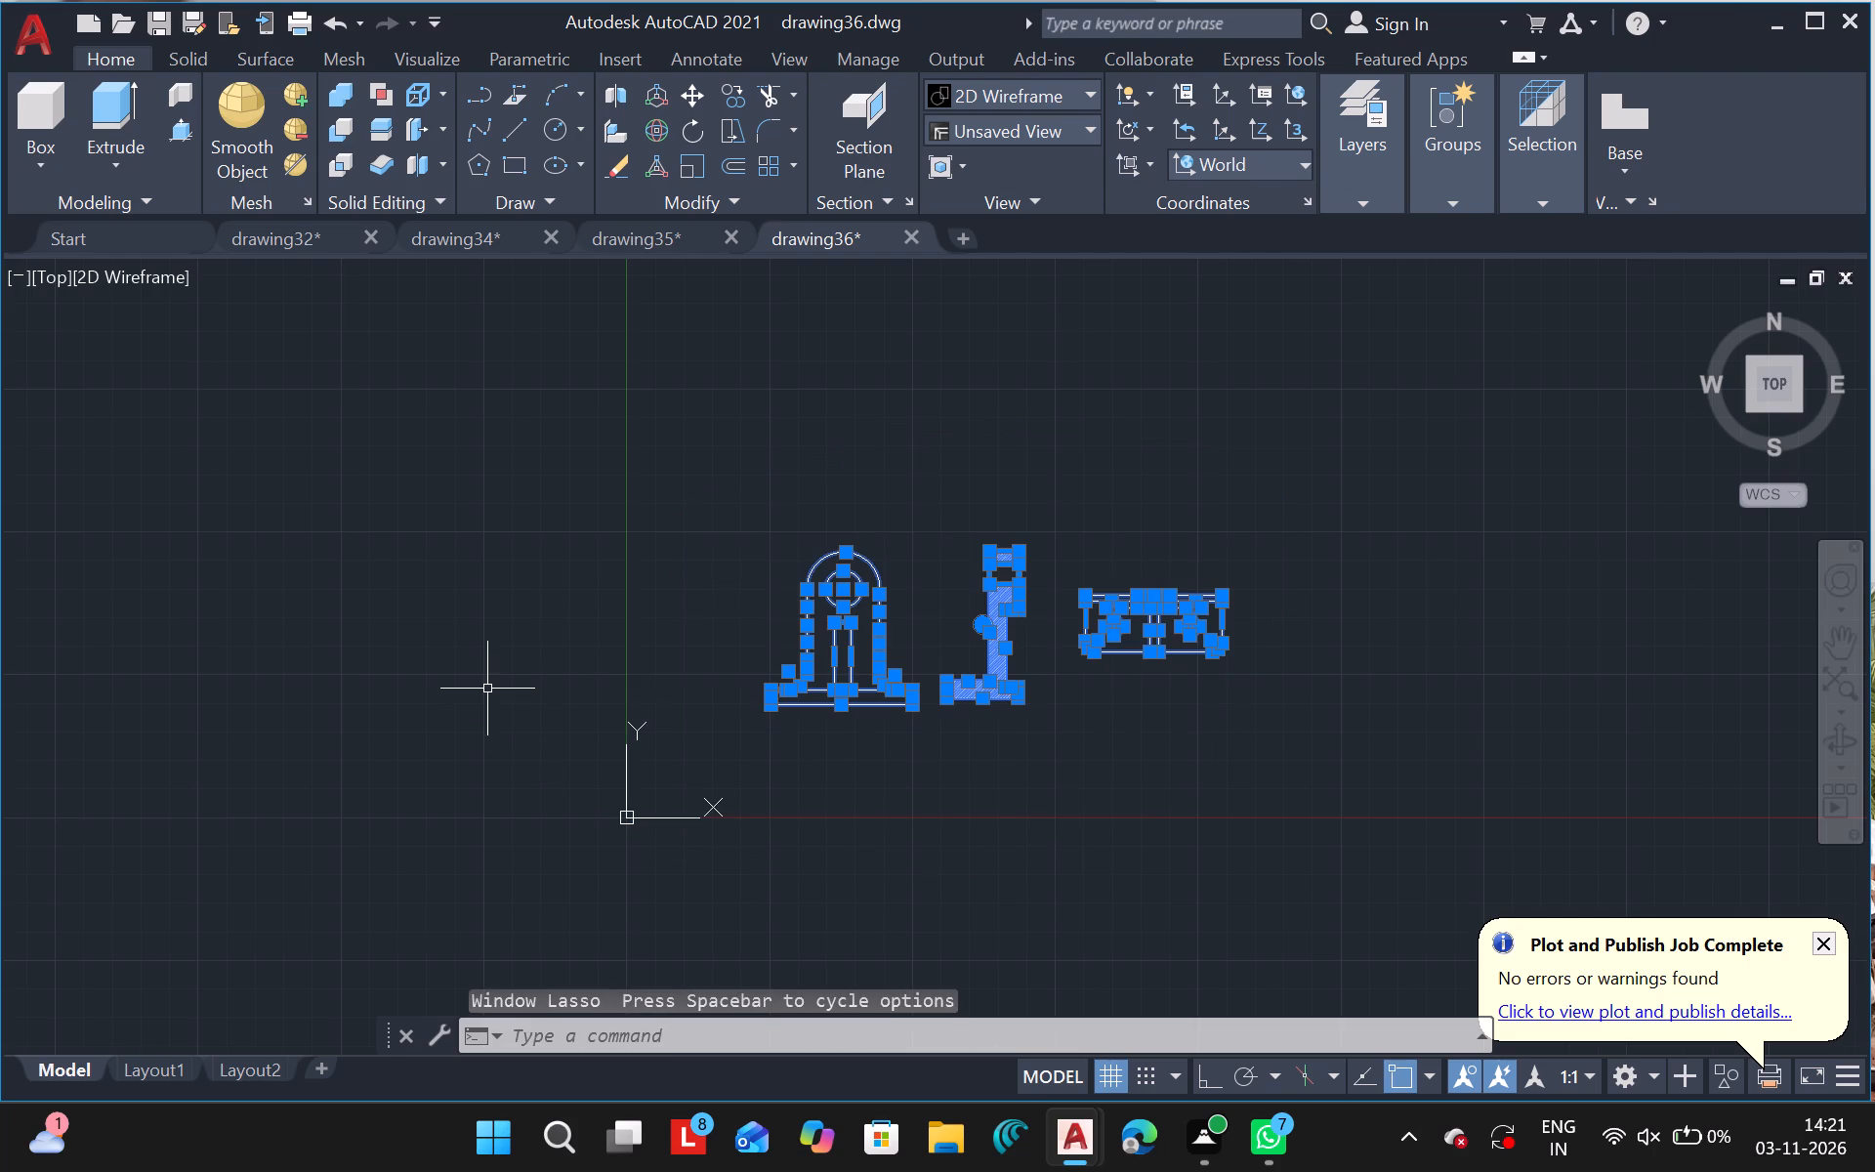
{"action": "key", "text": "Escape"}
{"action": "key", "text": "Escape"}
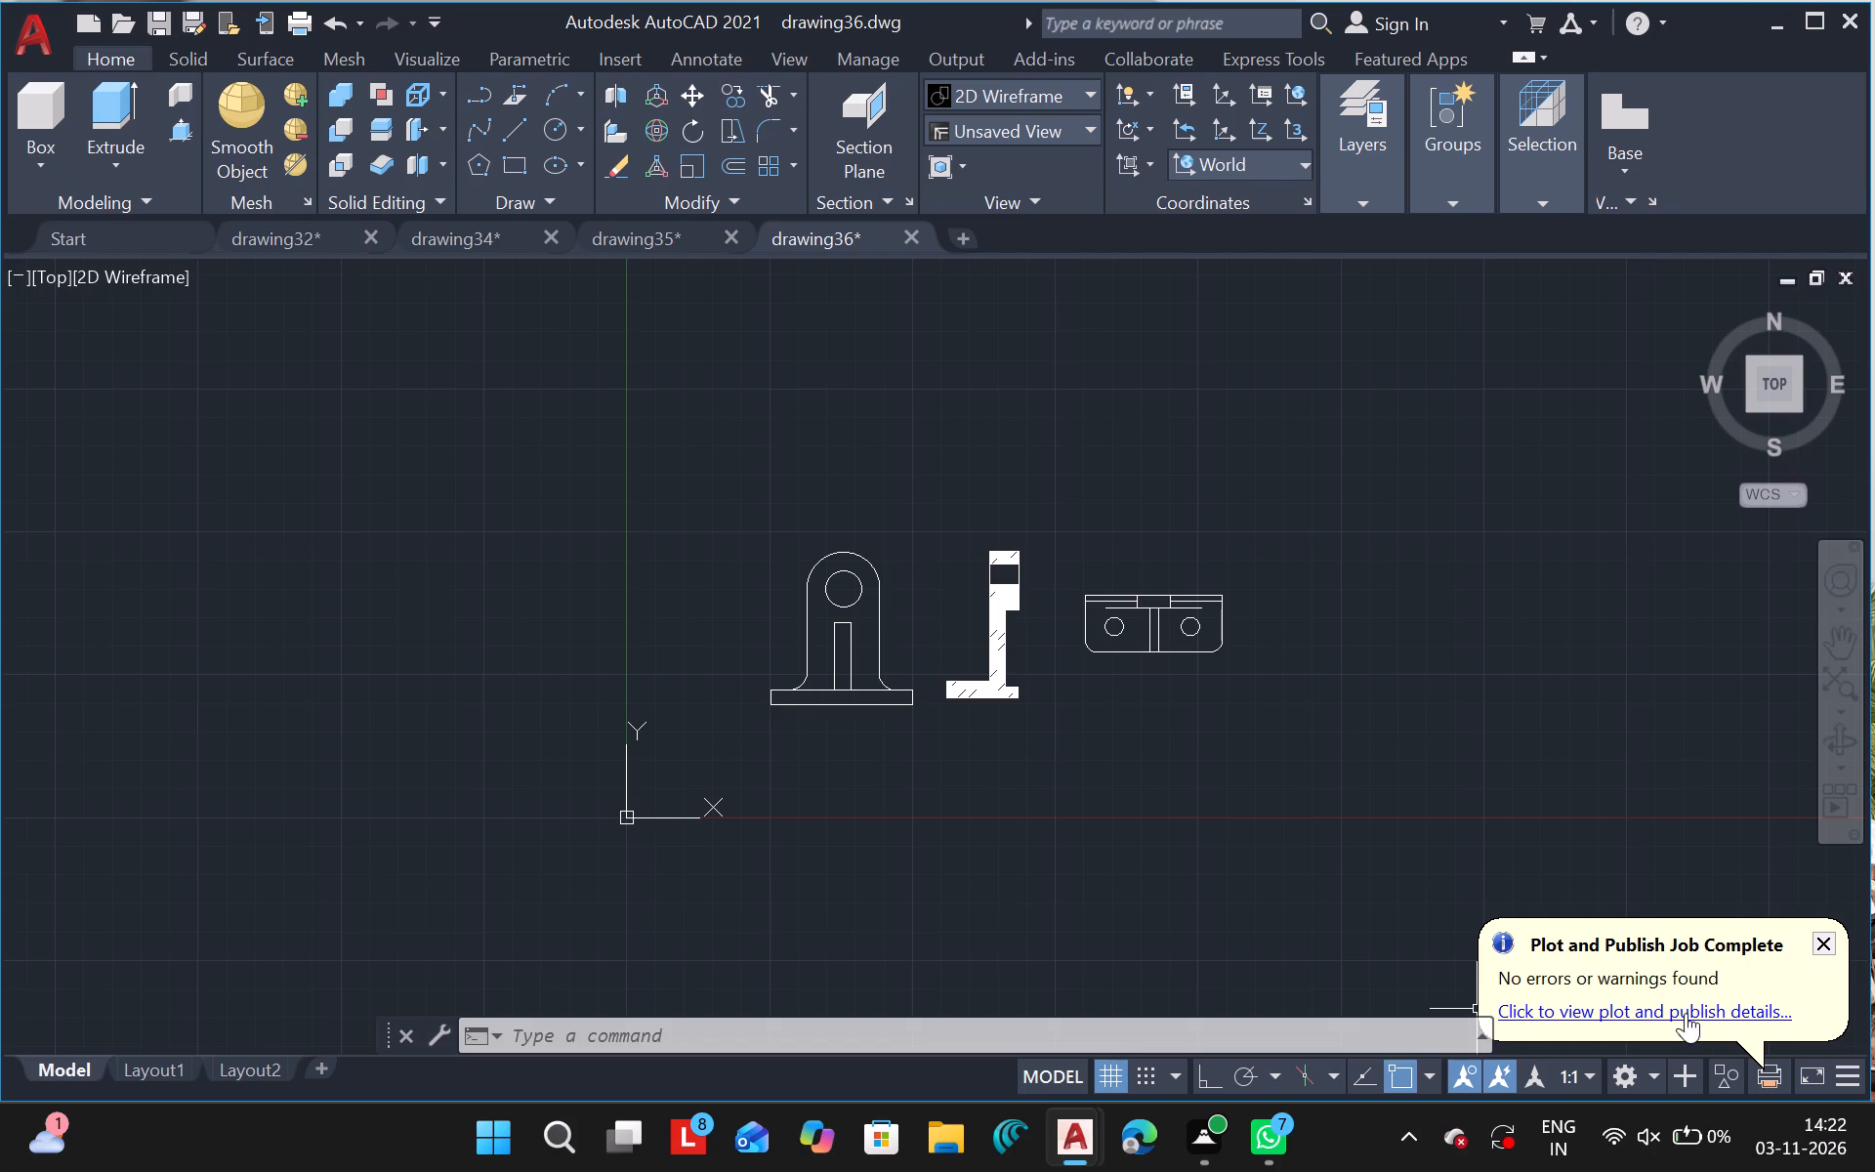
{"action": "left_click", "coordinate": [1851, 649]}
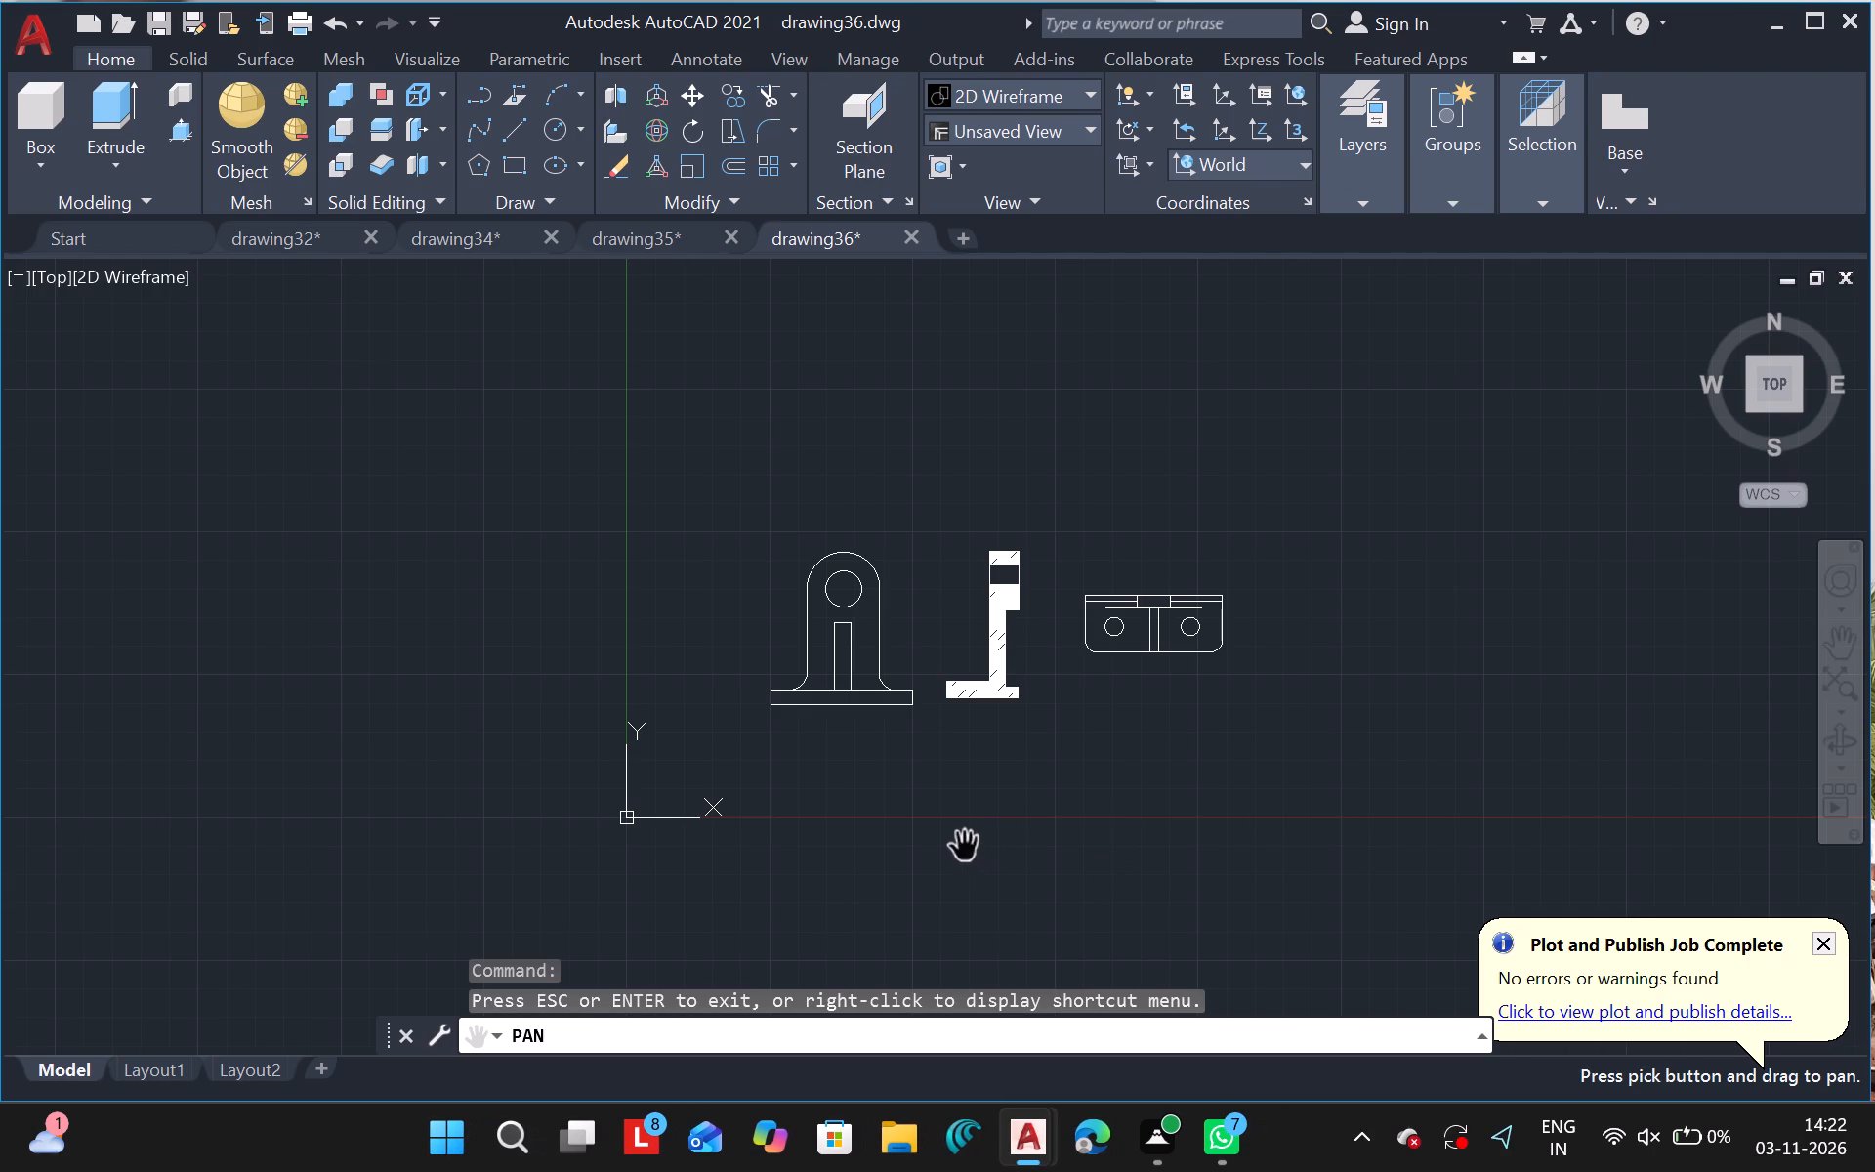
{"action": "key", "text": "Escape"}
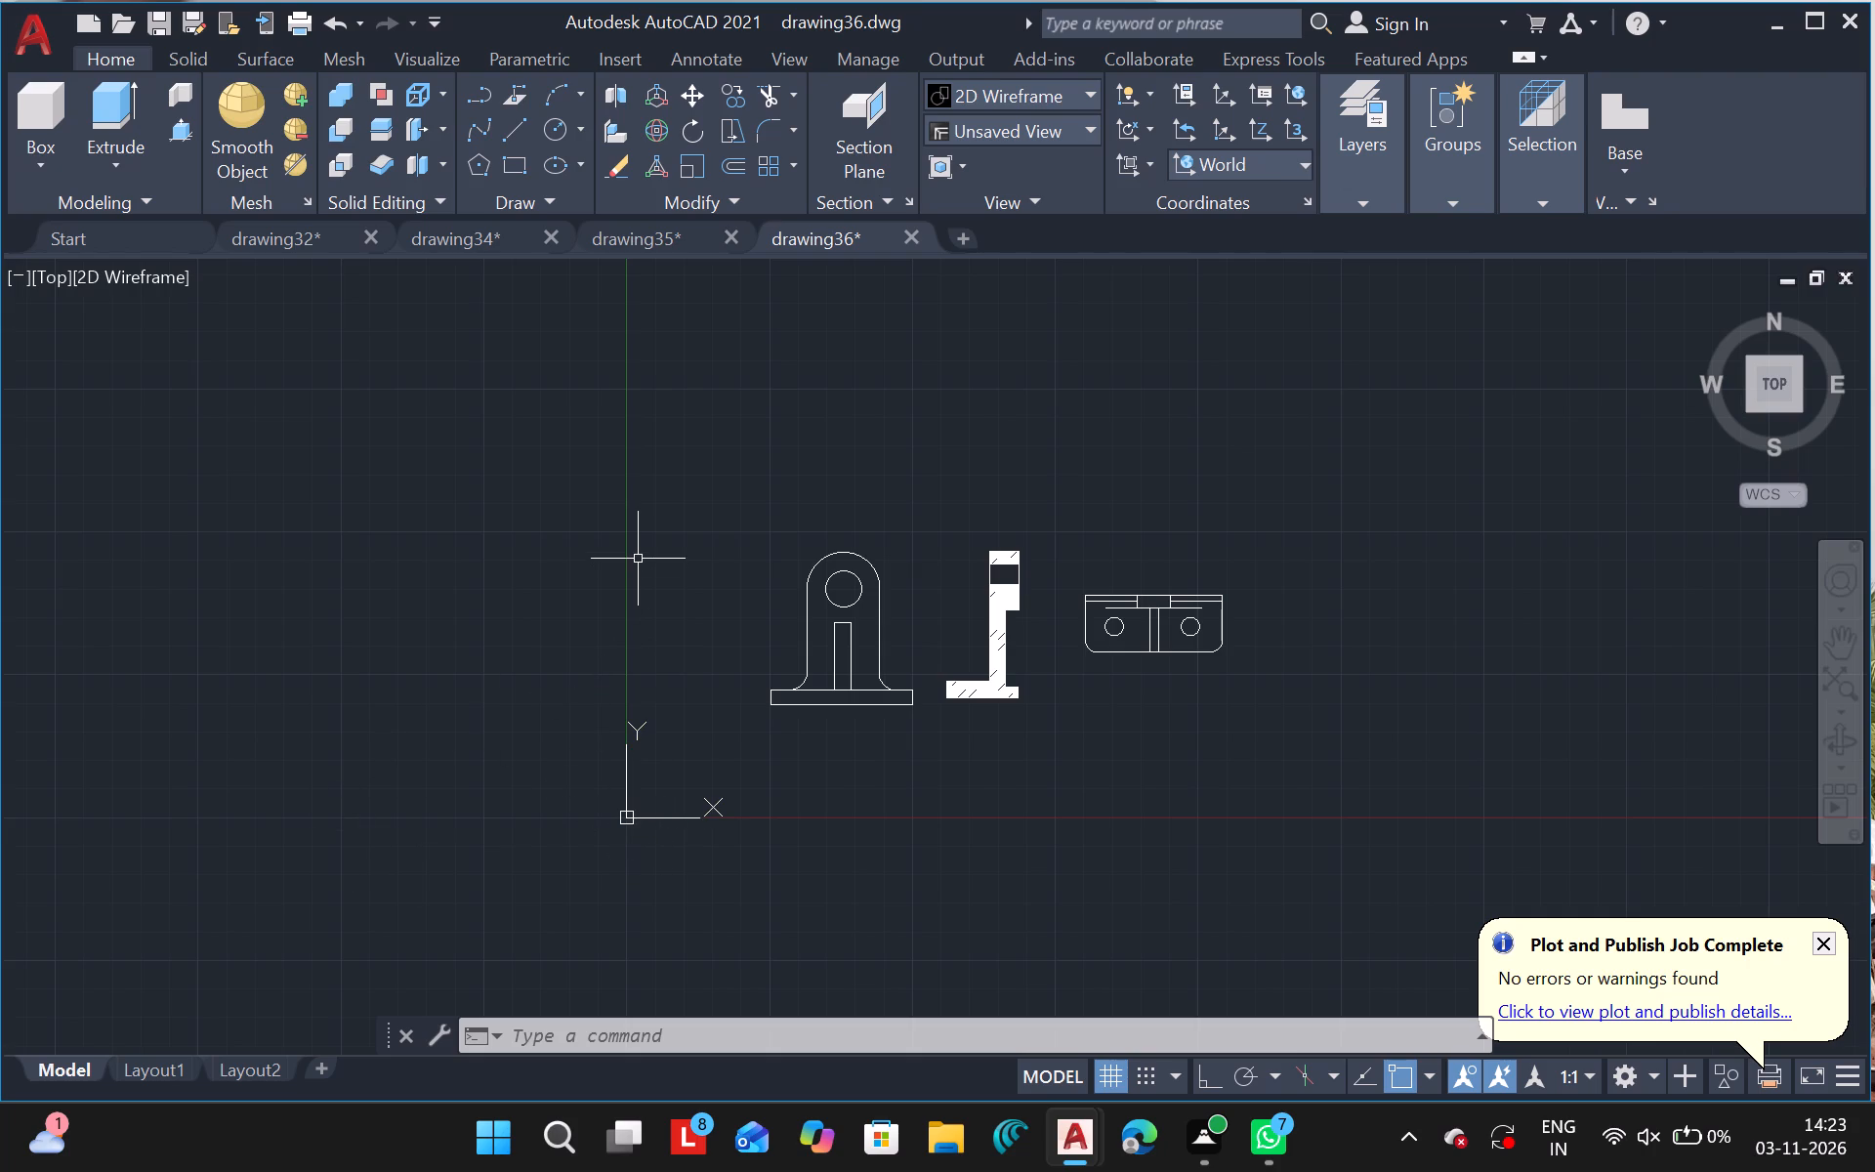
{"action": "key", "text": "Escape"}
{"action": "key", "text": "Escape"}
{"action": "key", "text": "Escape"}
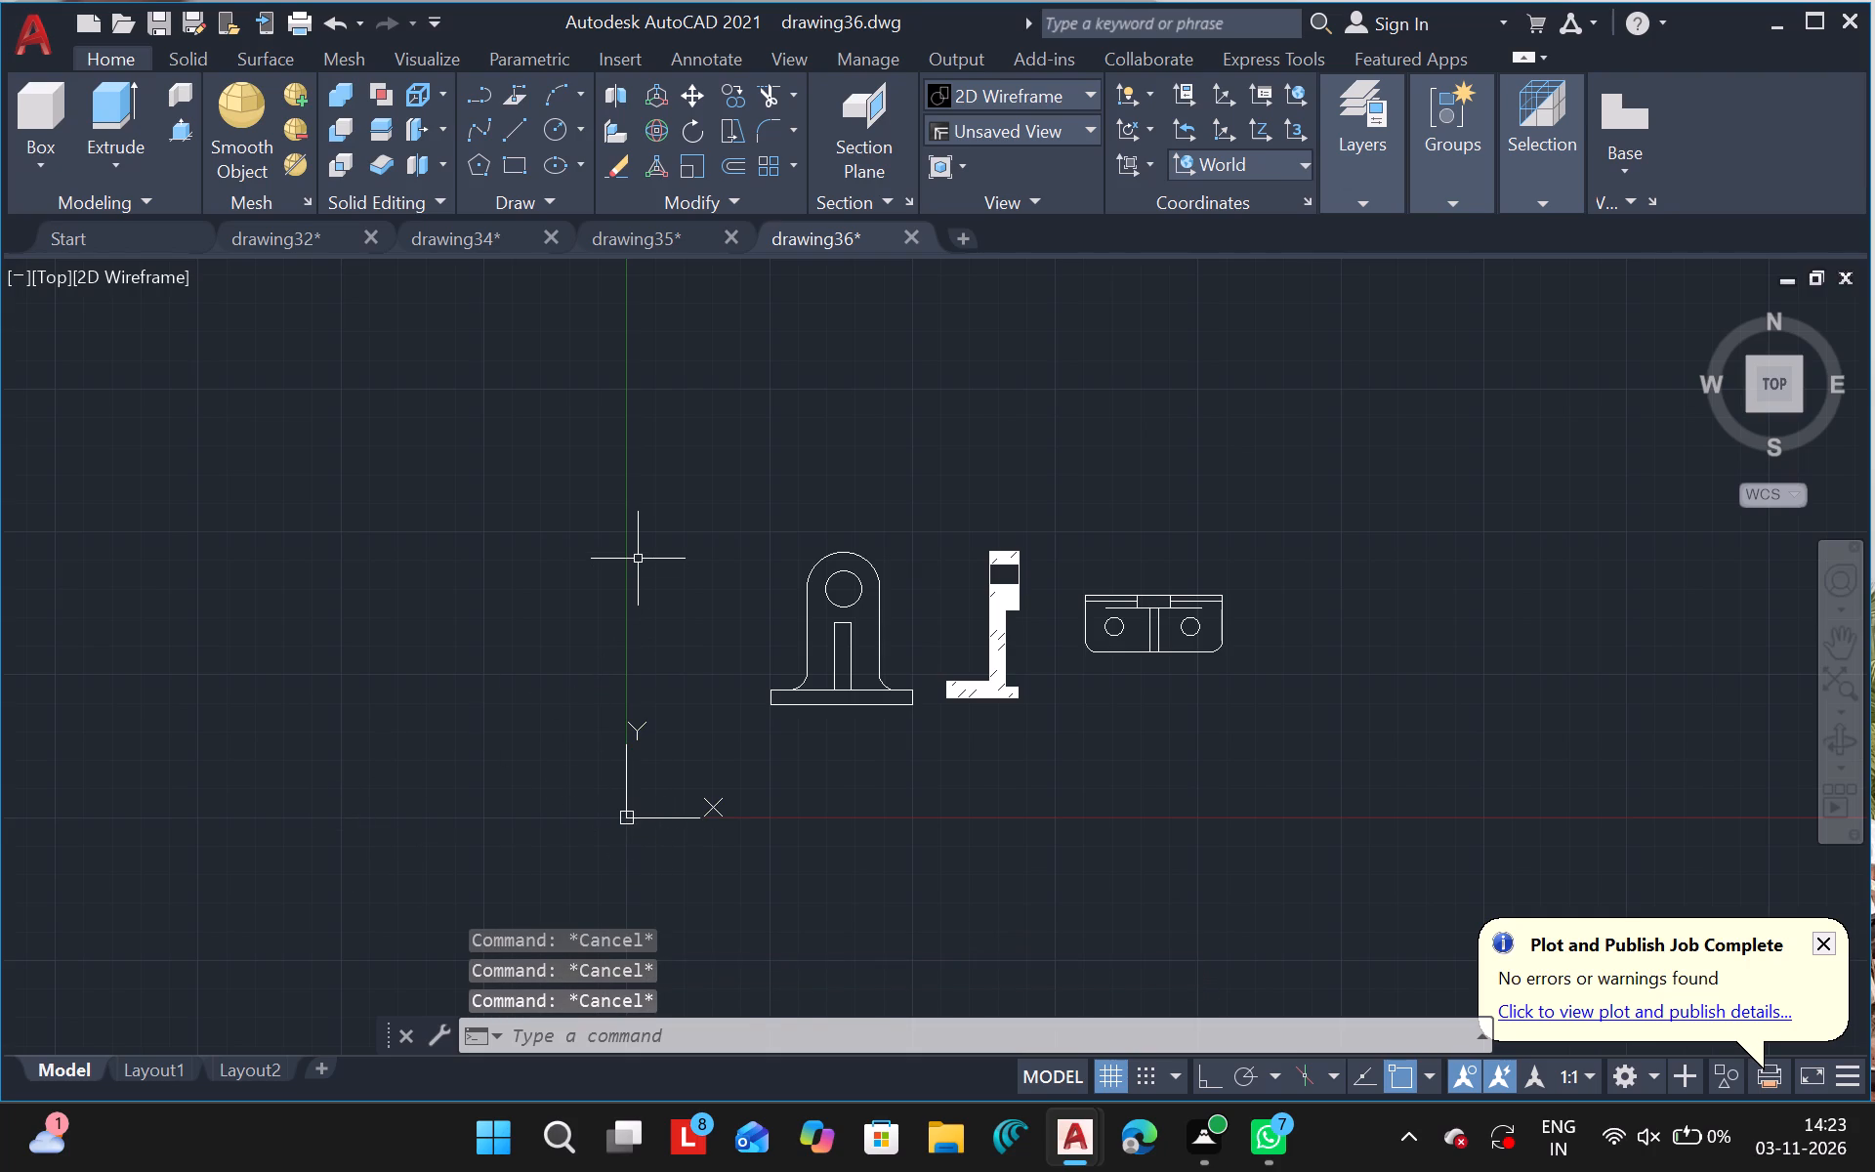
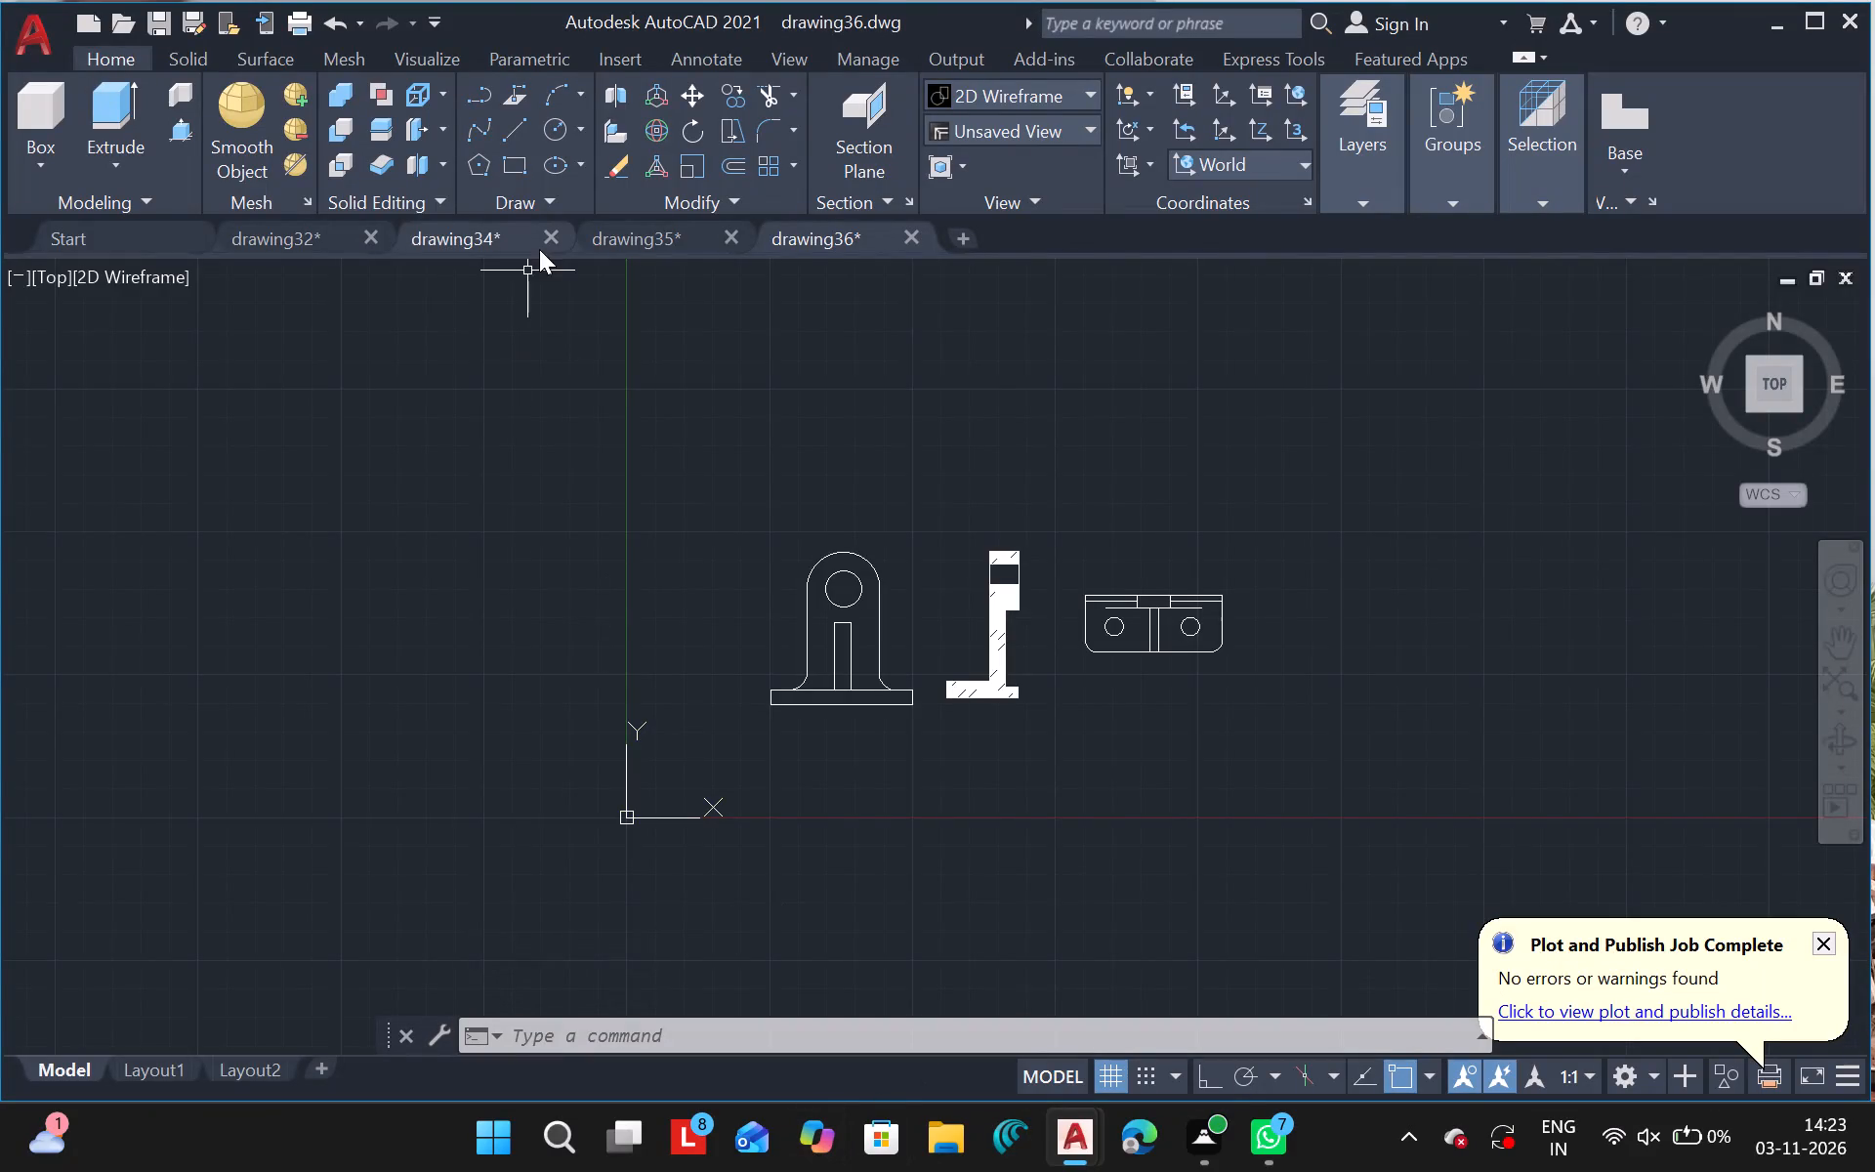
Draw a rectangle outline from four connected lines in the empty area beside the front view, with the first corner overlapping.
{"action": "left_click", "coordinate": [547, 205]}
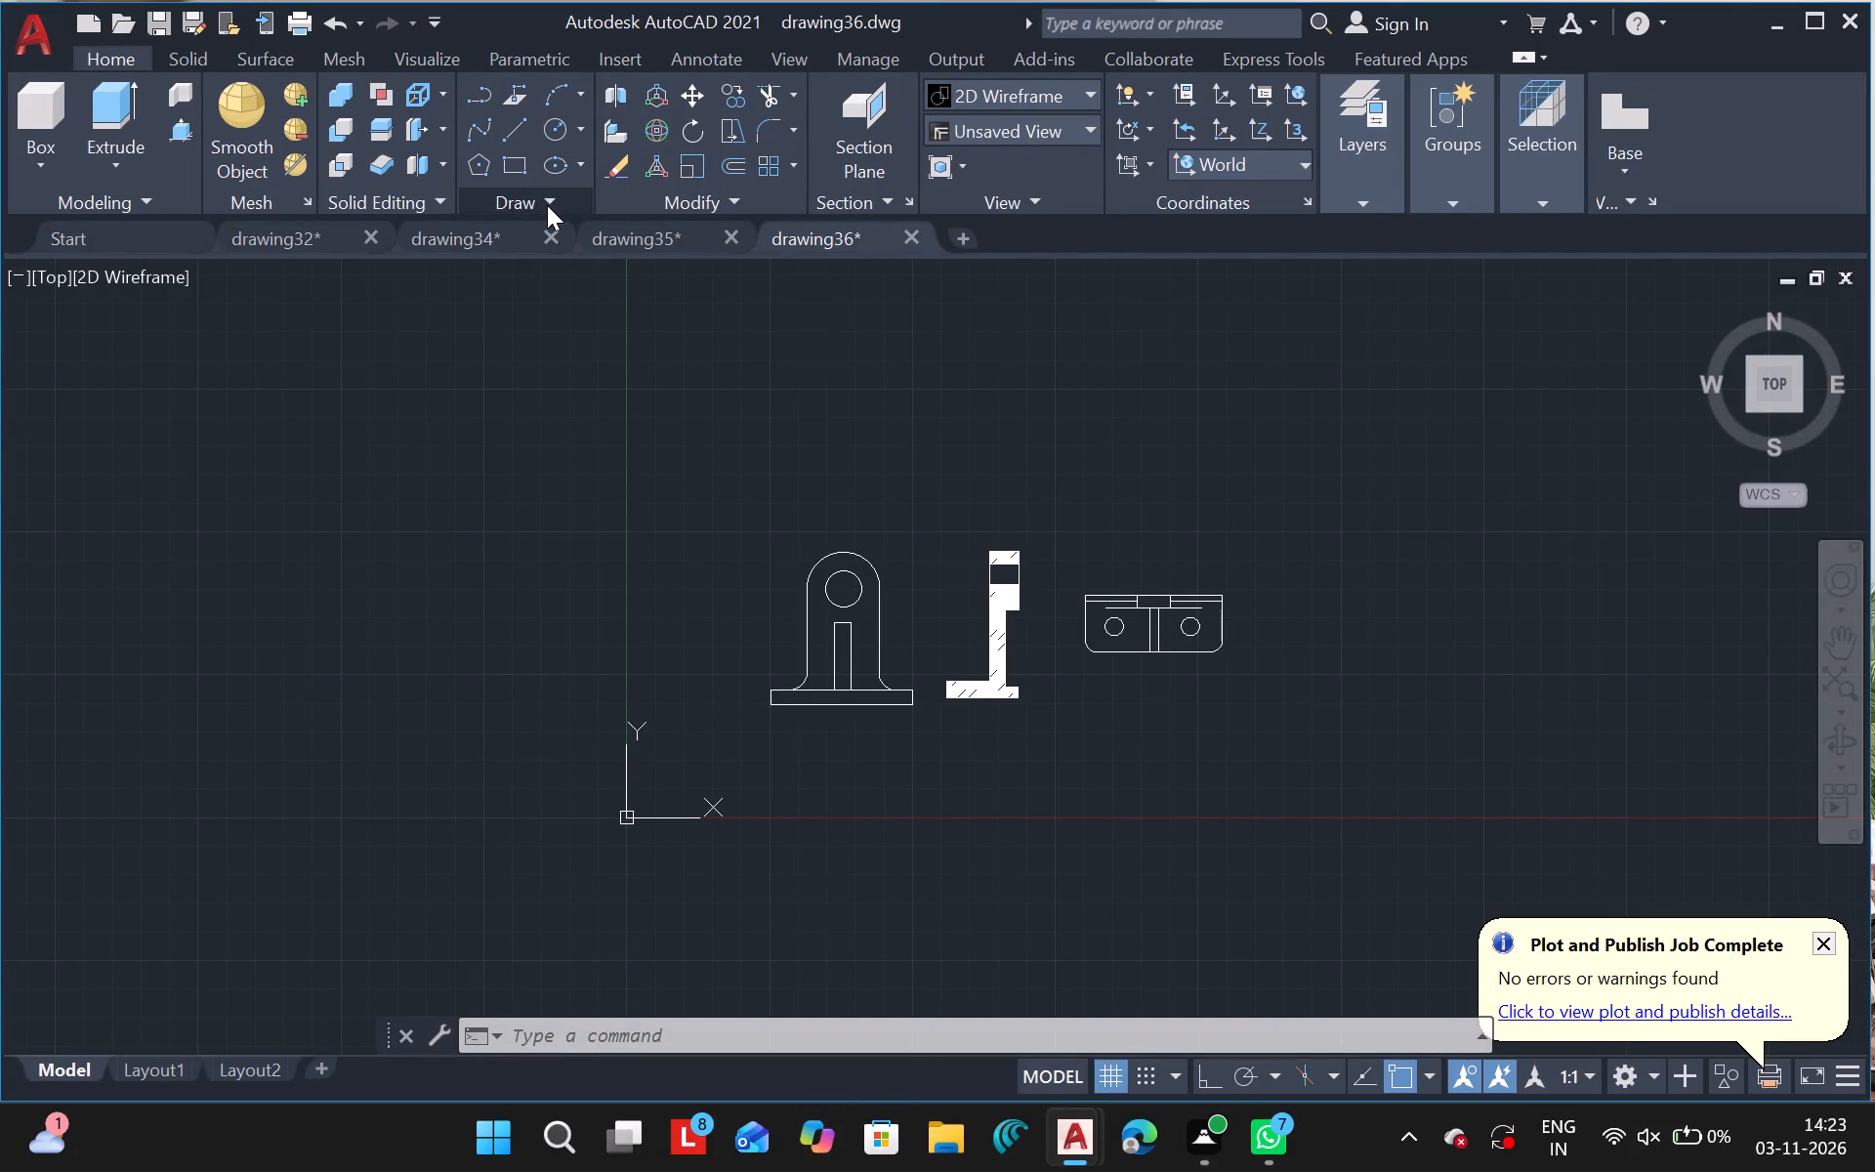
{"action": "left_click", "coordinate": [738, 197]}
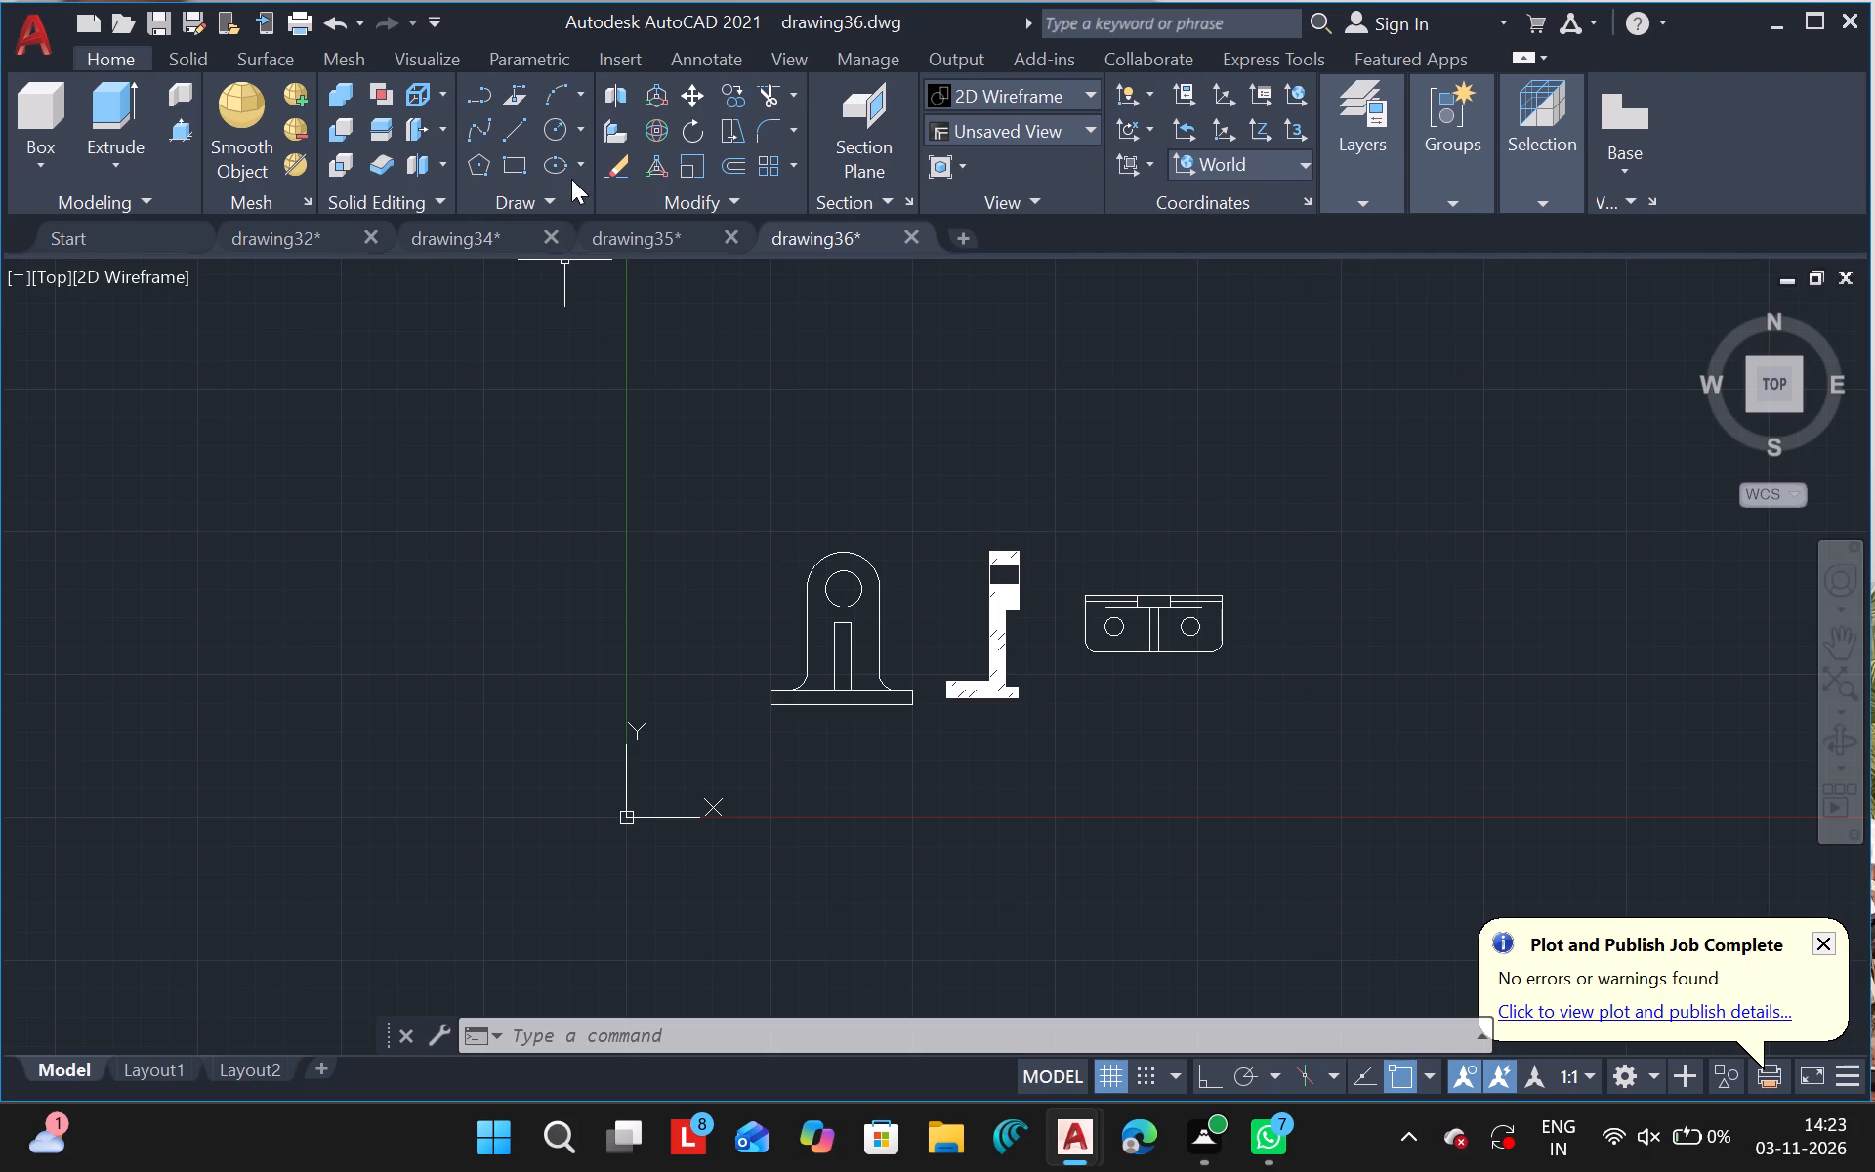
{"action": "left_click", "coordinate": [511, 124]}
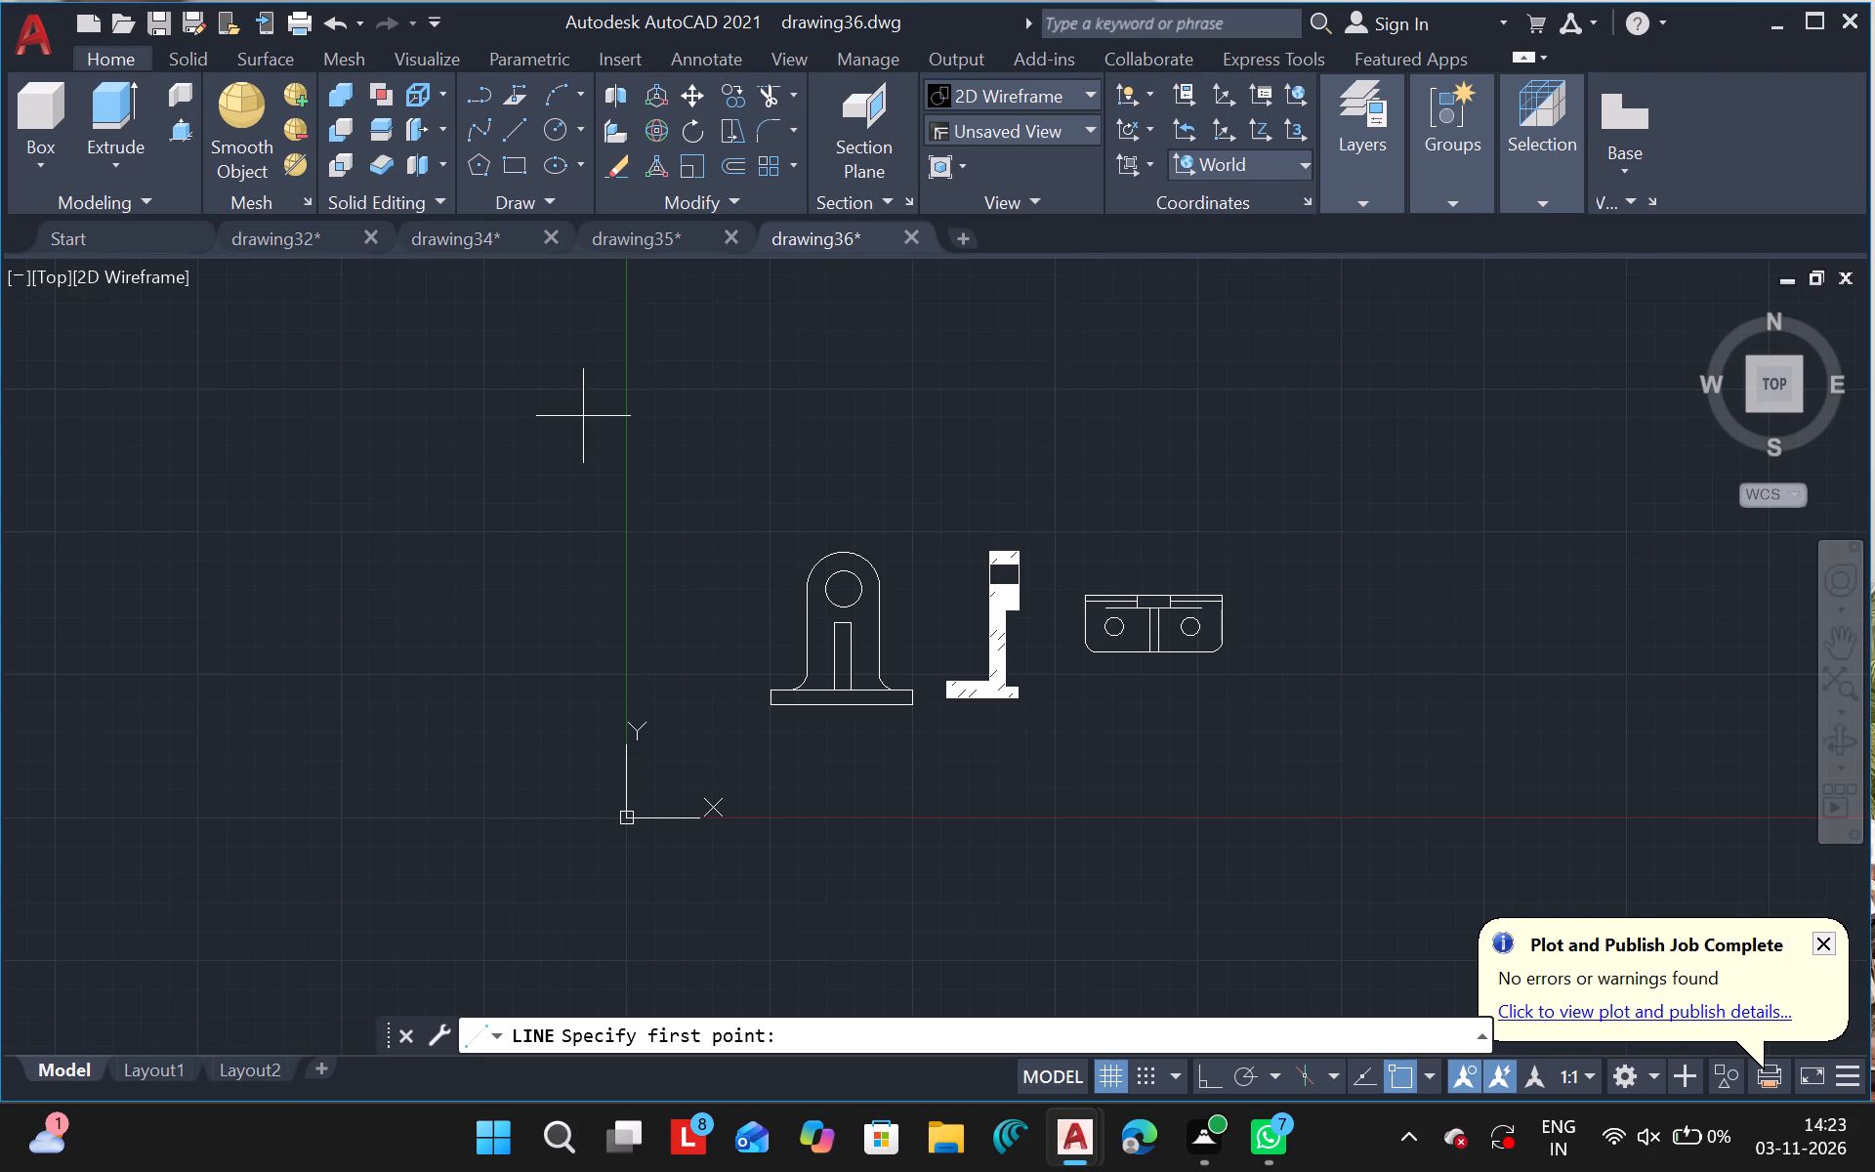
{"action": "left_click", "coordinate": [154, 497]}
{"action": "left_click_drag", "start_coordinate": [154, 497], "coordinate": [162, 550]}
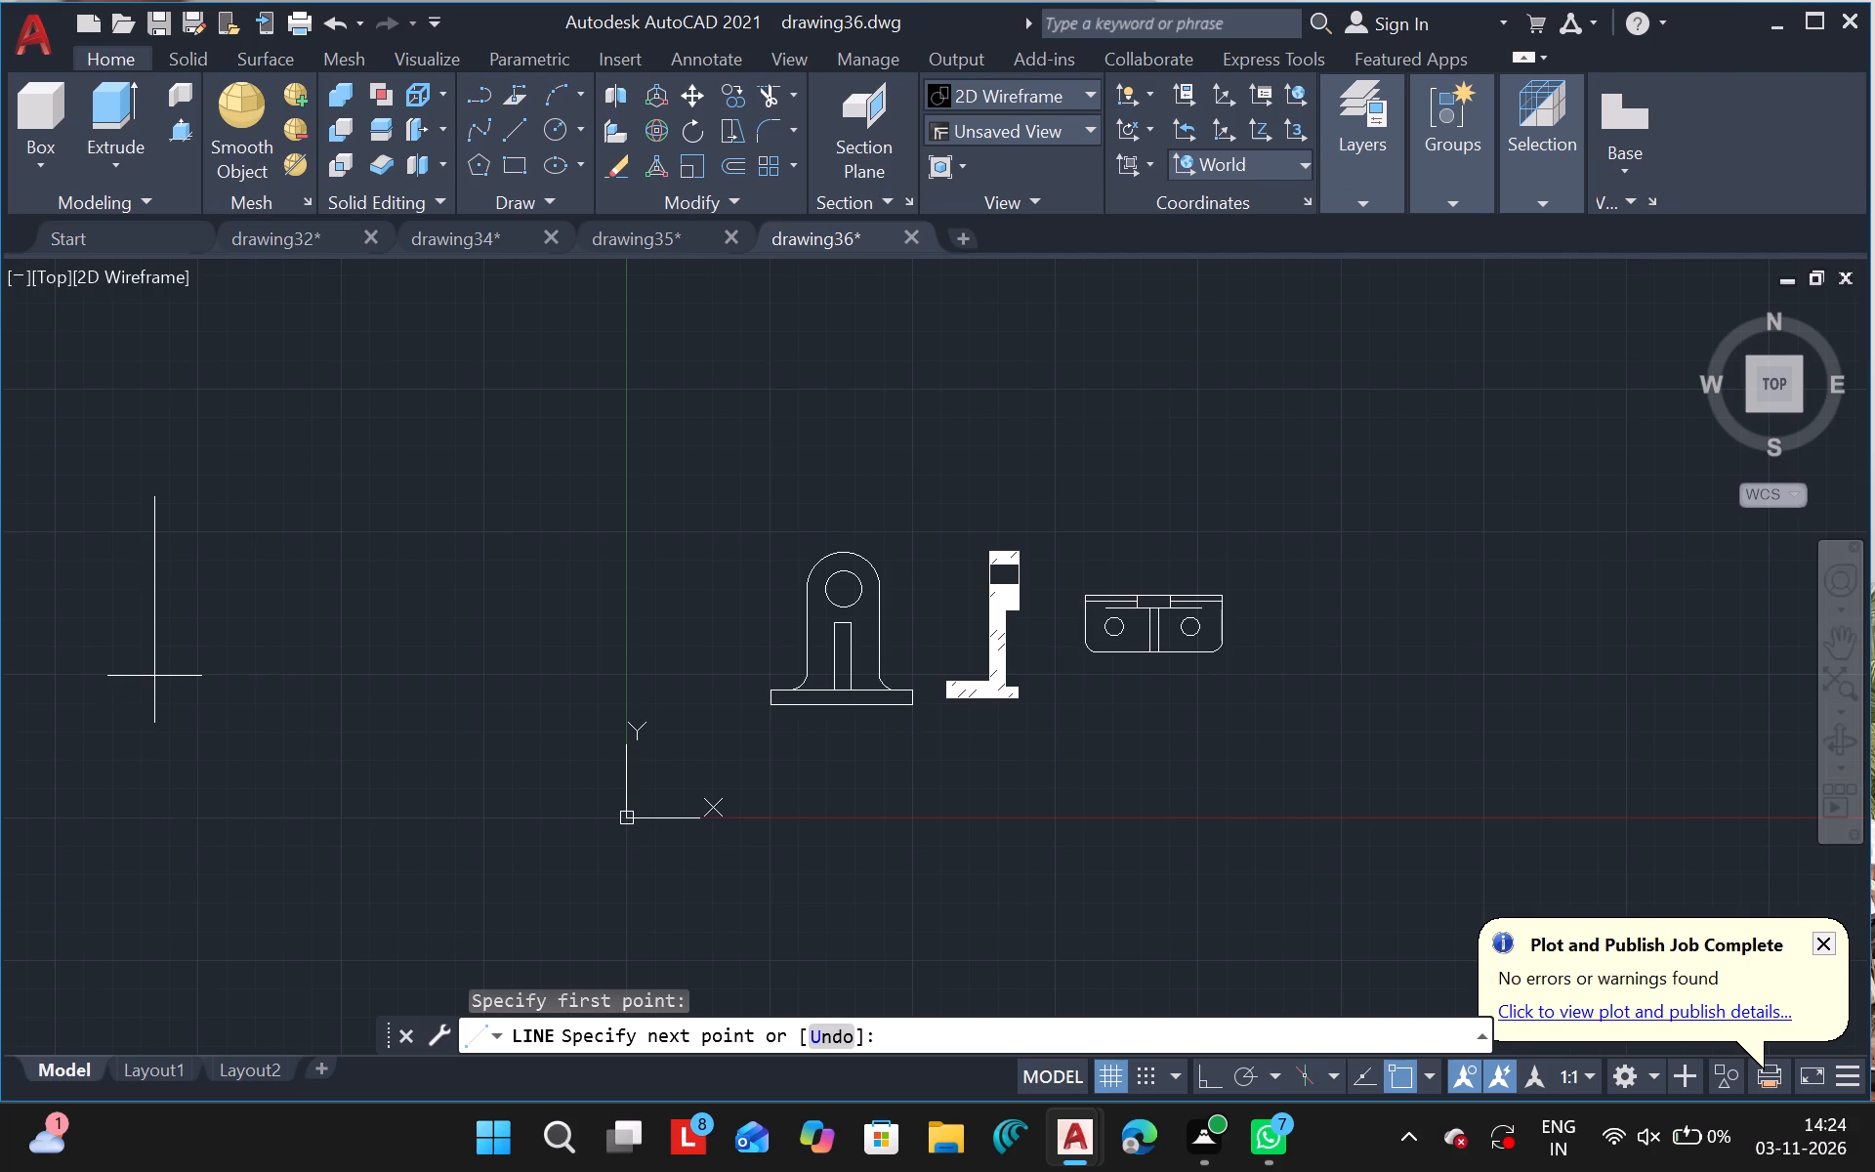
{"action": "left_click", "coordinate": [154, 676]}
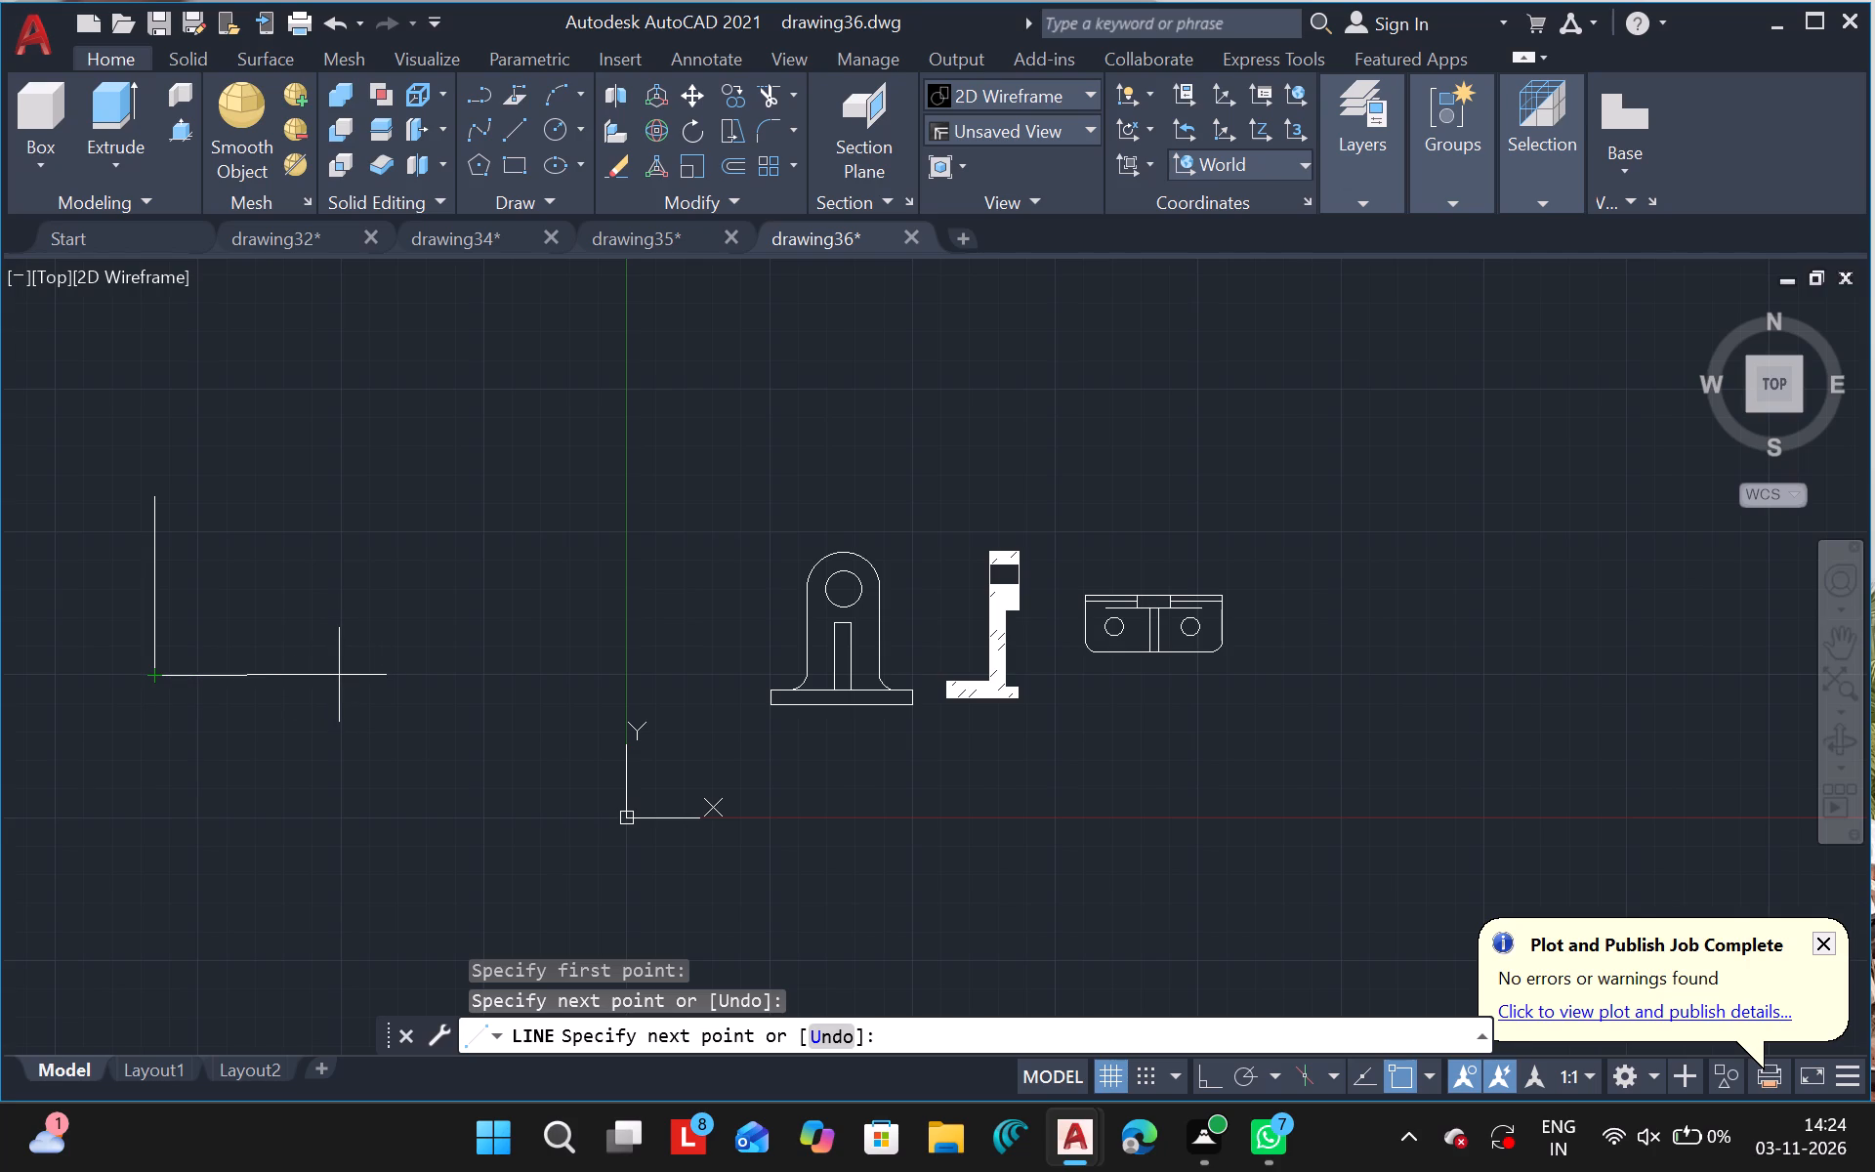
{"action": "left_click", "coordinate": [339, 676]}
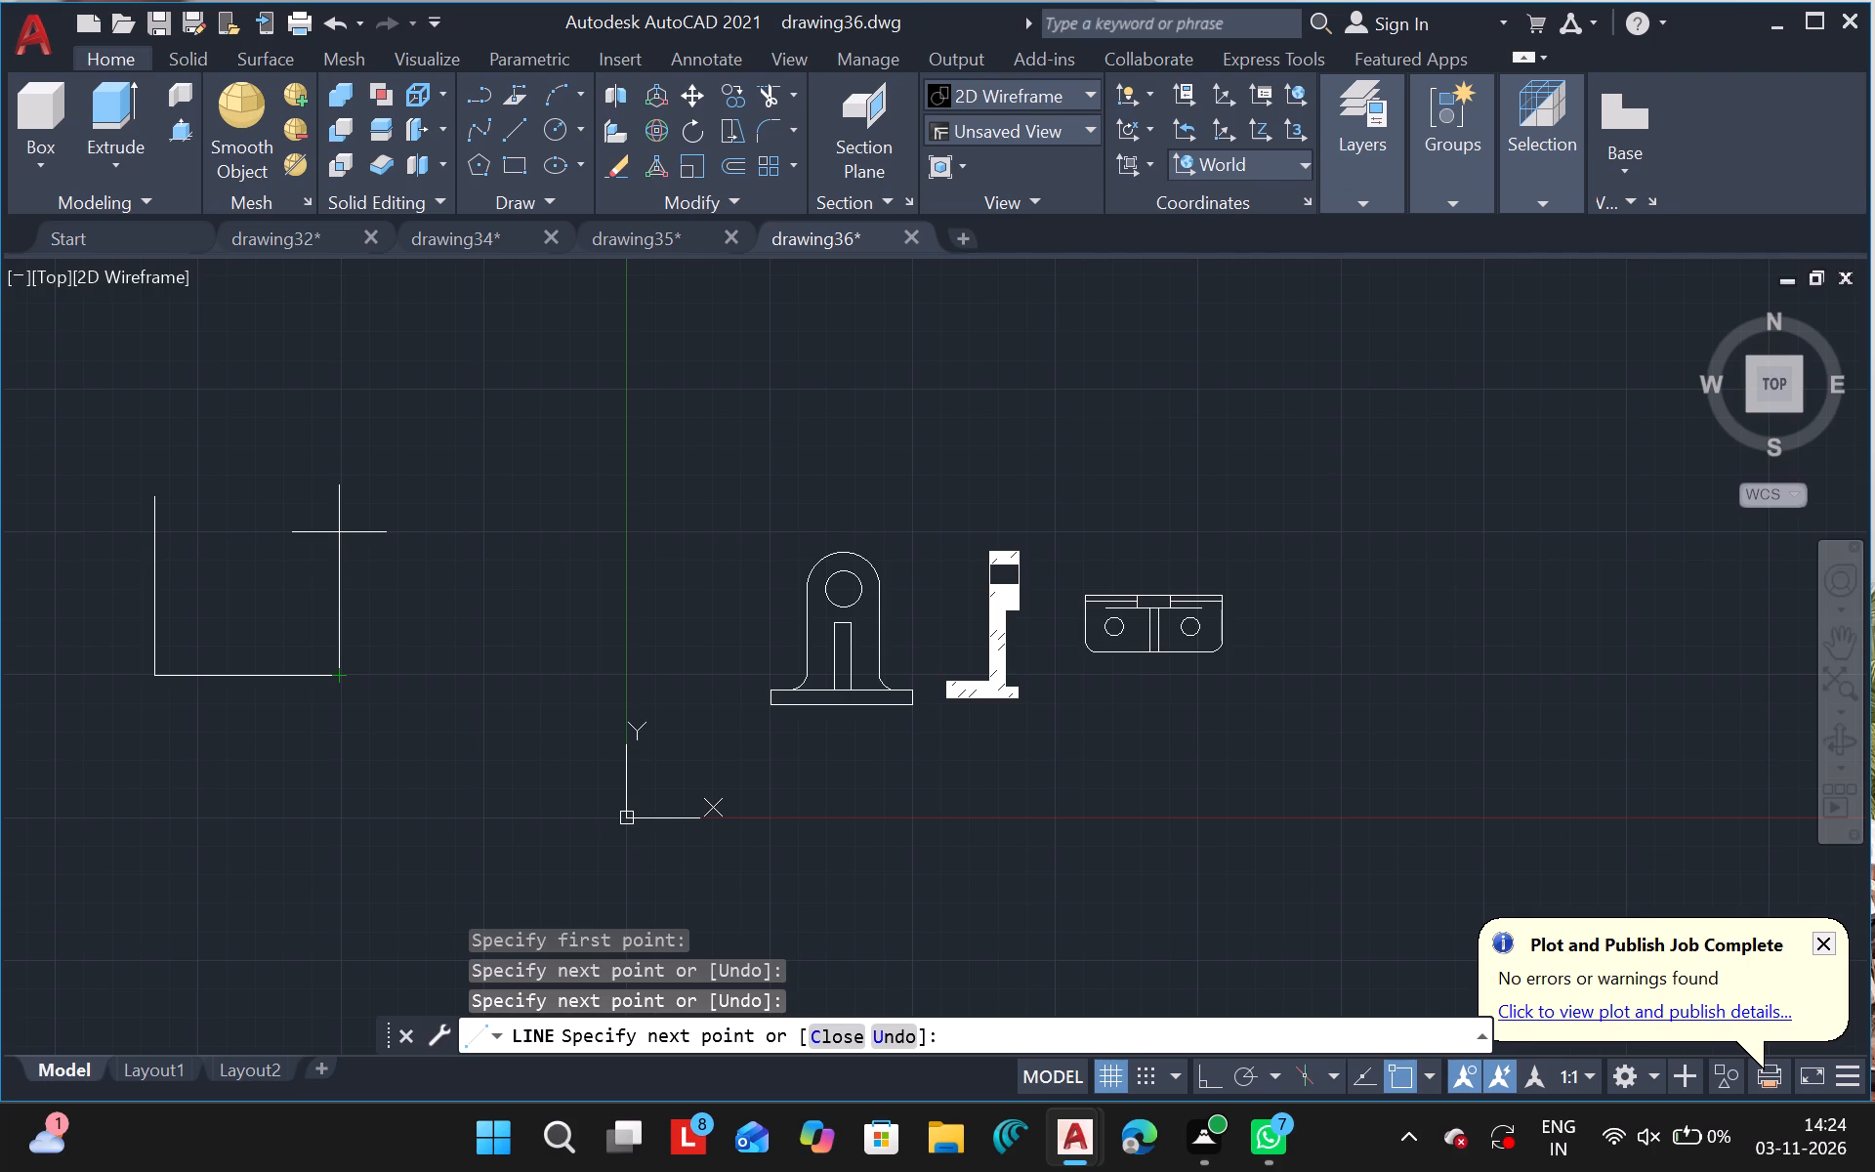
{"action": "left_click", "coordinate": [339, 532]}
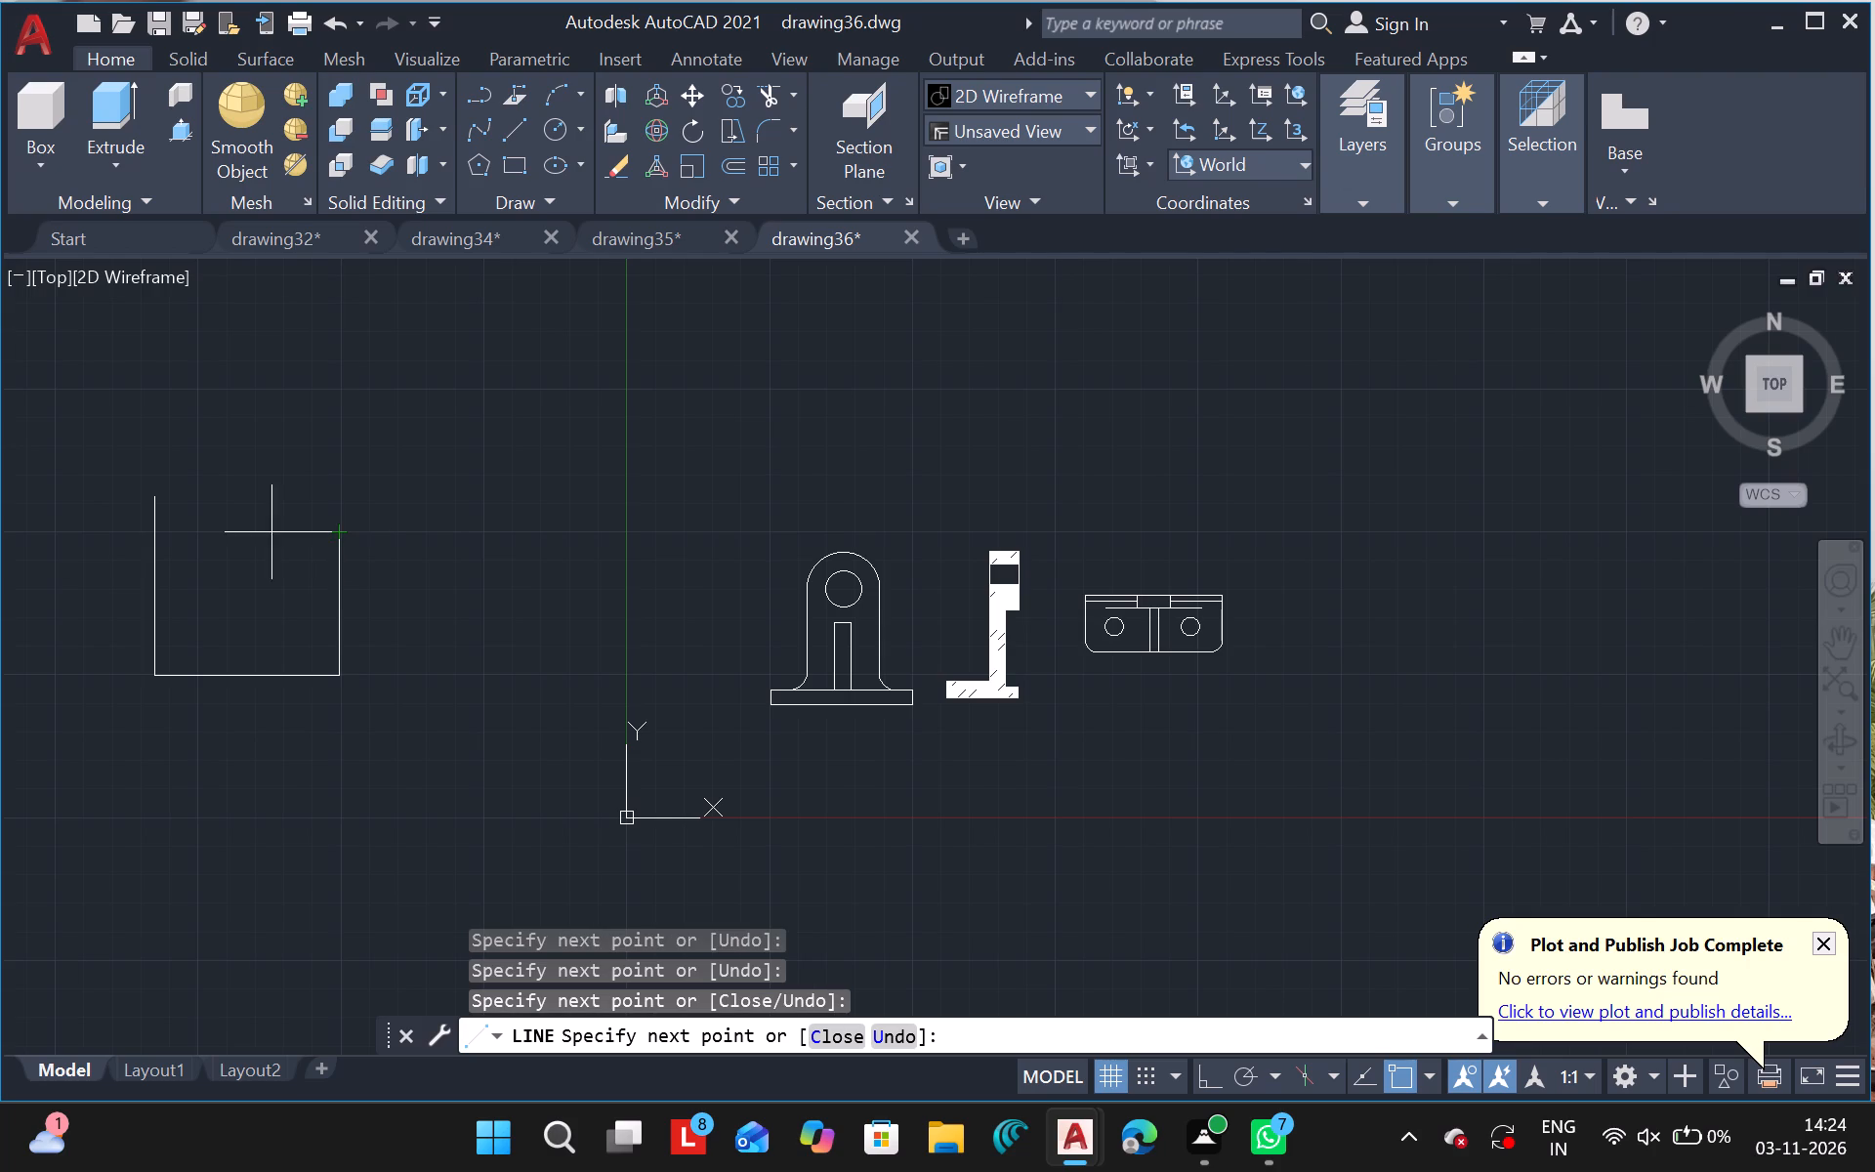
{"action": "left_click", "coordinate": [120, 532]}
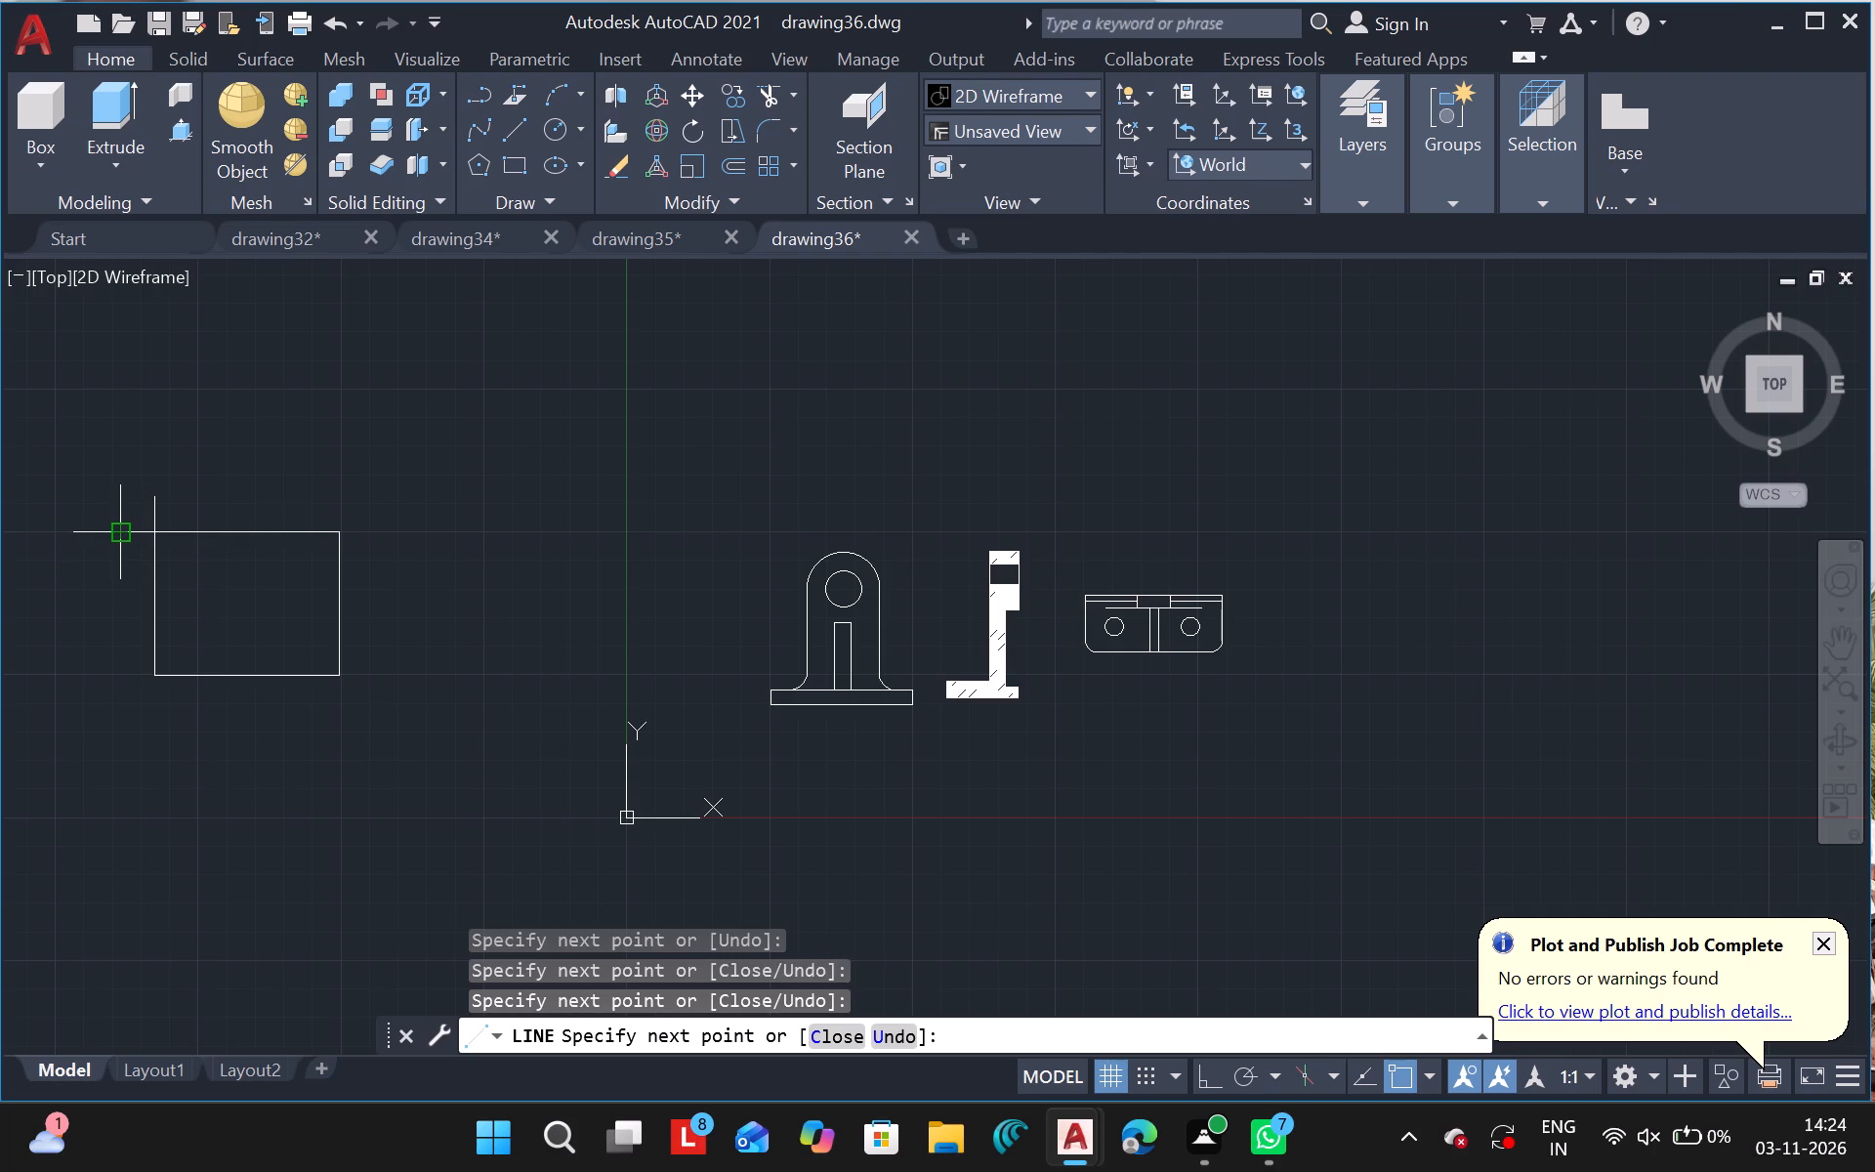
{"action": "key", "text": "Escape"}
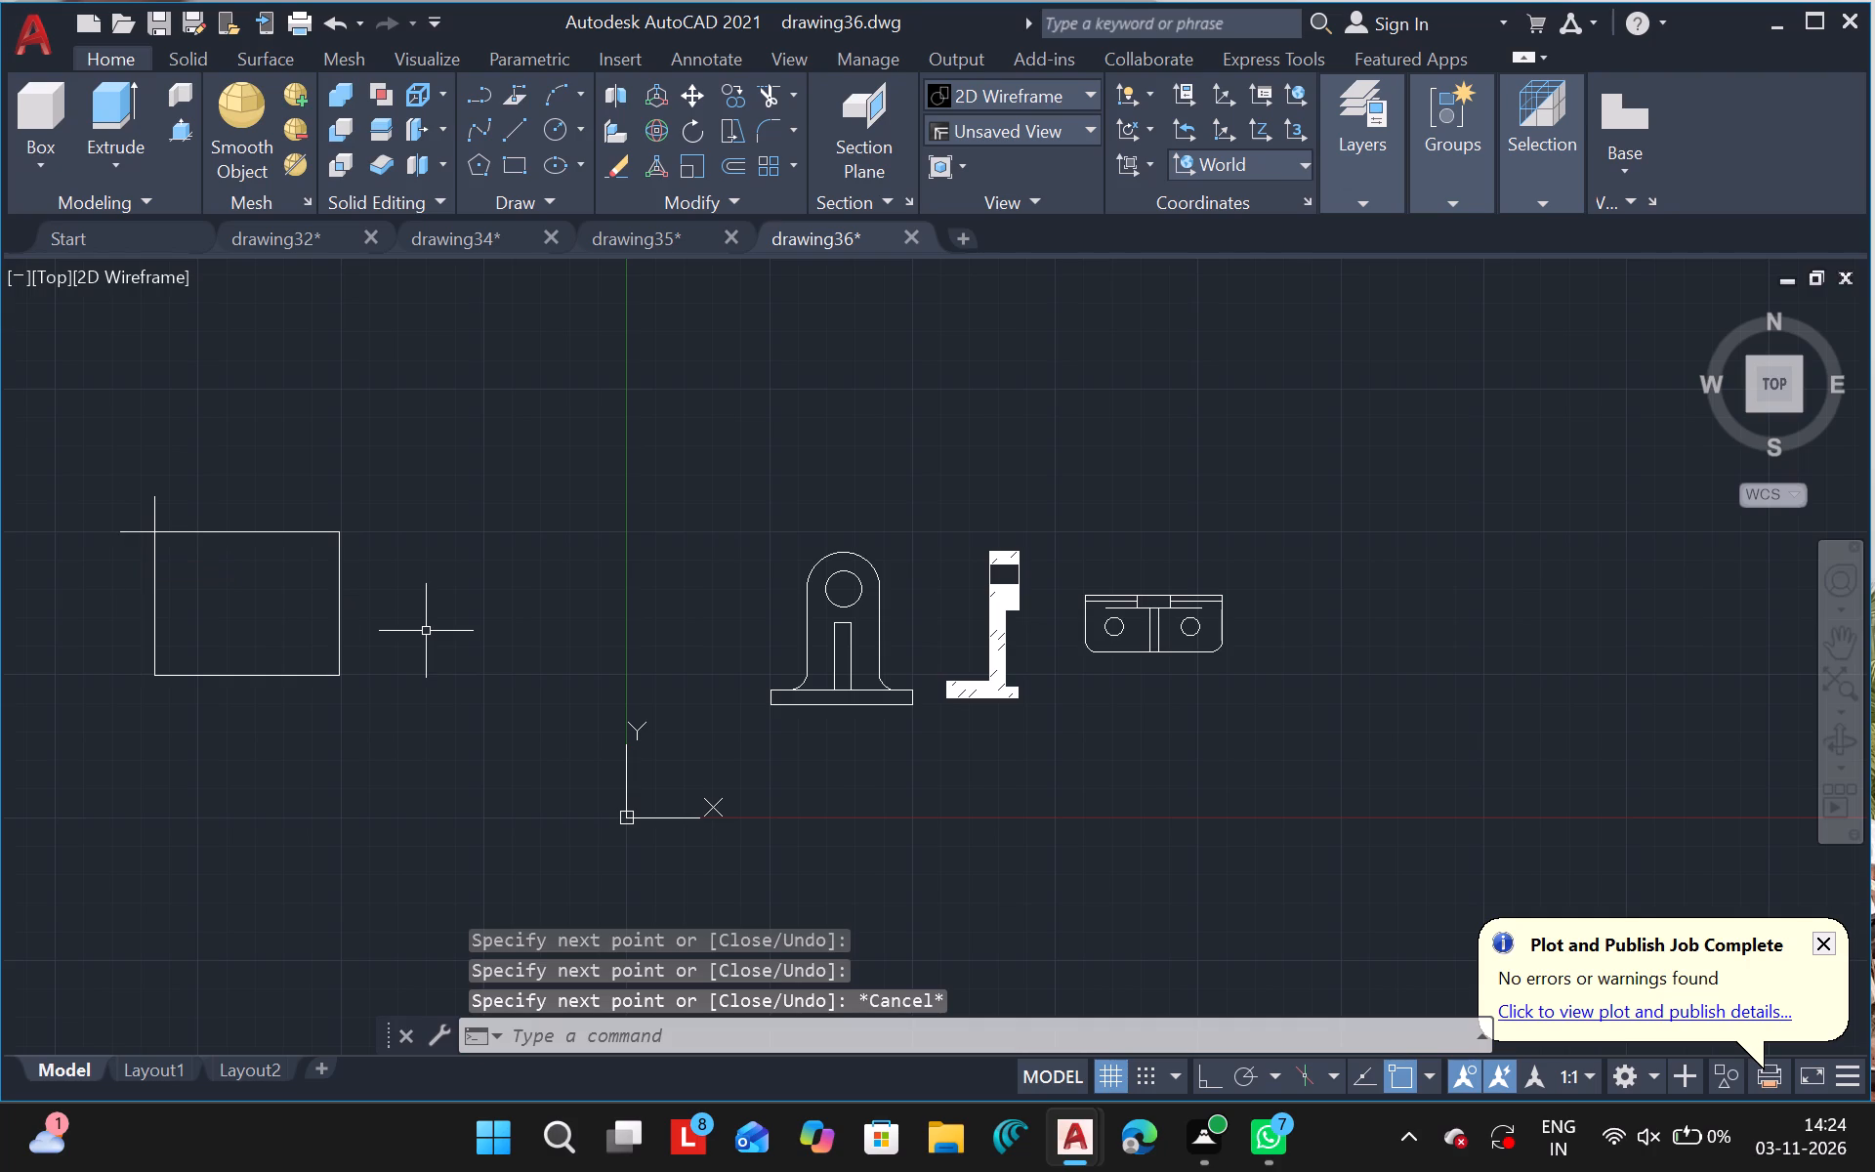
Trim the two overhanging line ends at the new rectangle's upper corner.
{"action": "type", "text": "tr"}
{"action": "left_click", "coordinate": [523, 759]}
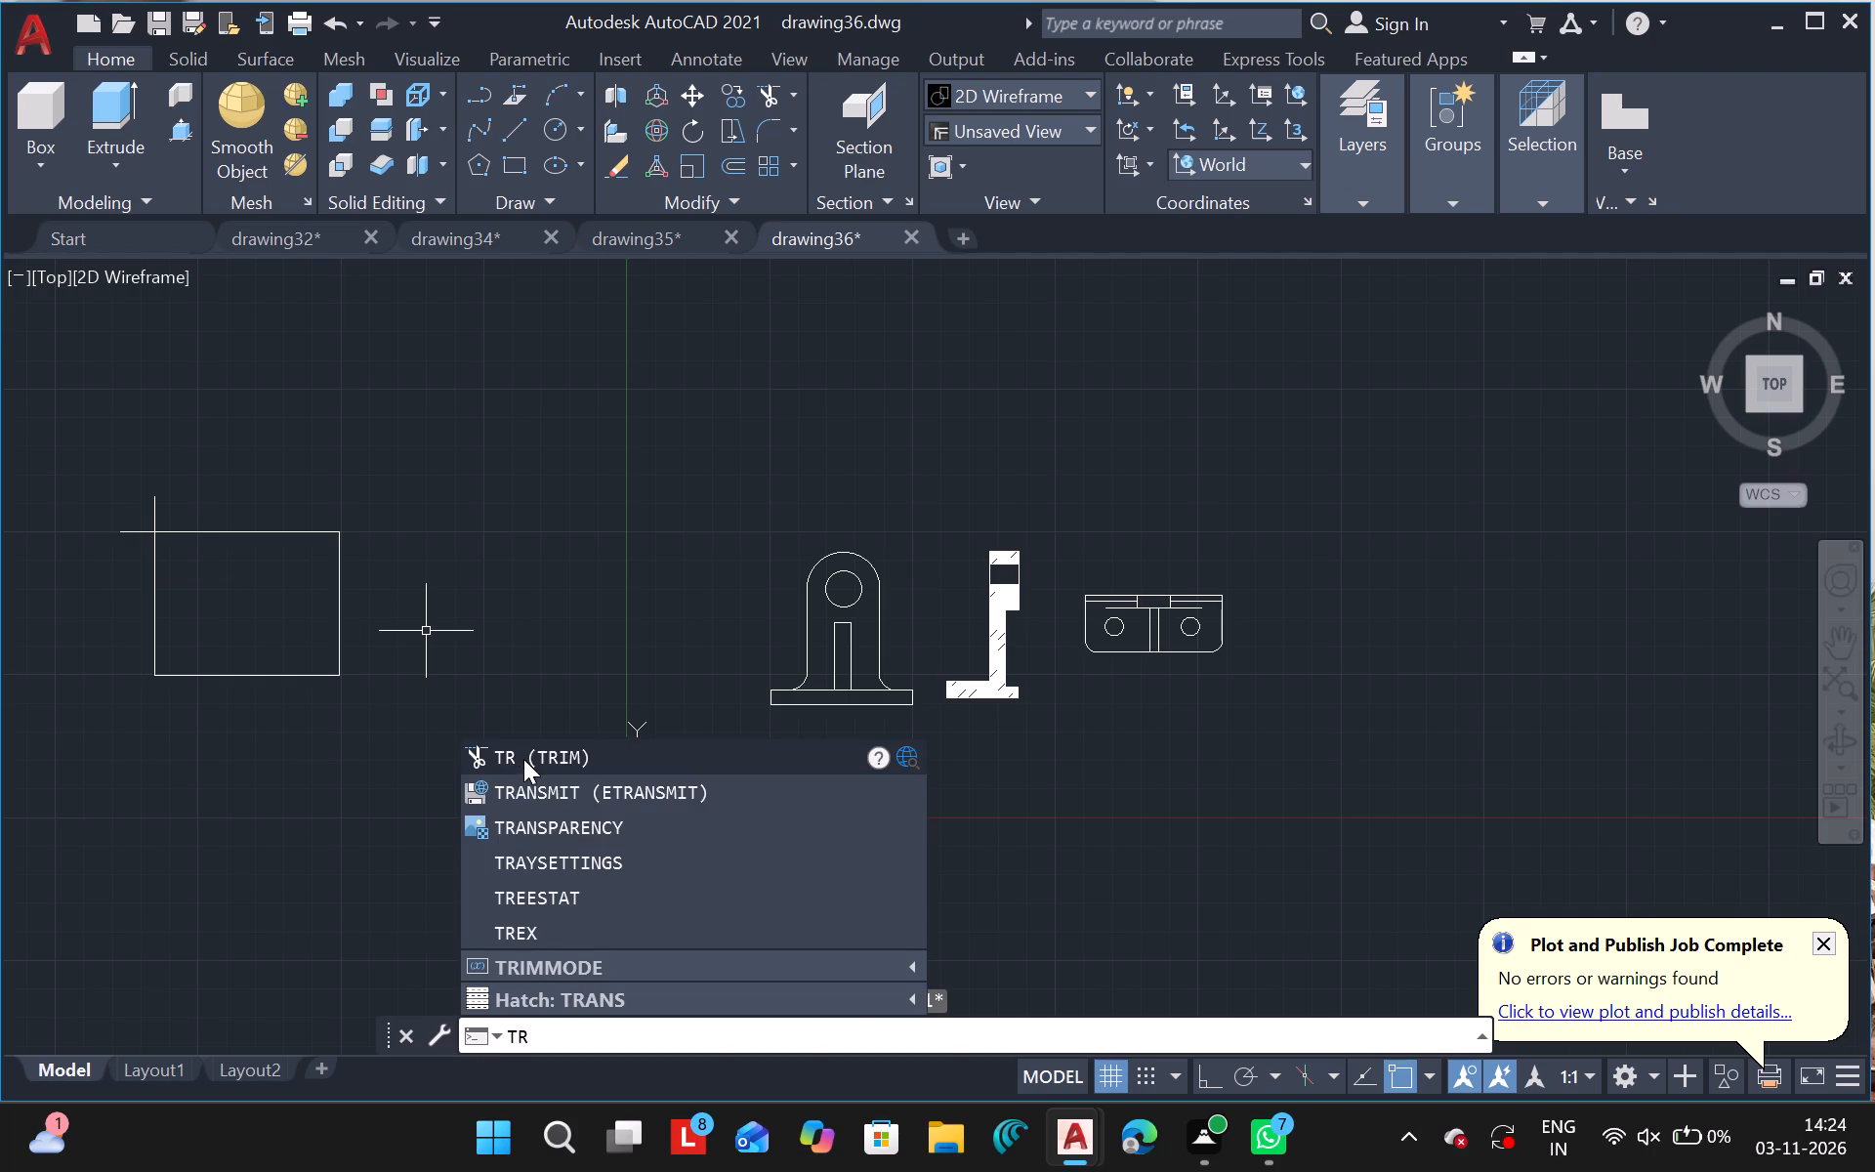
{"action": "left_click", "coordinate": [99, 563]}
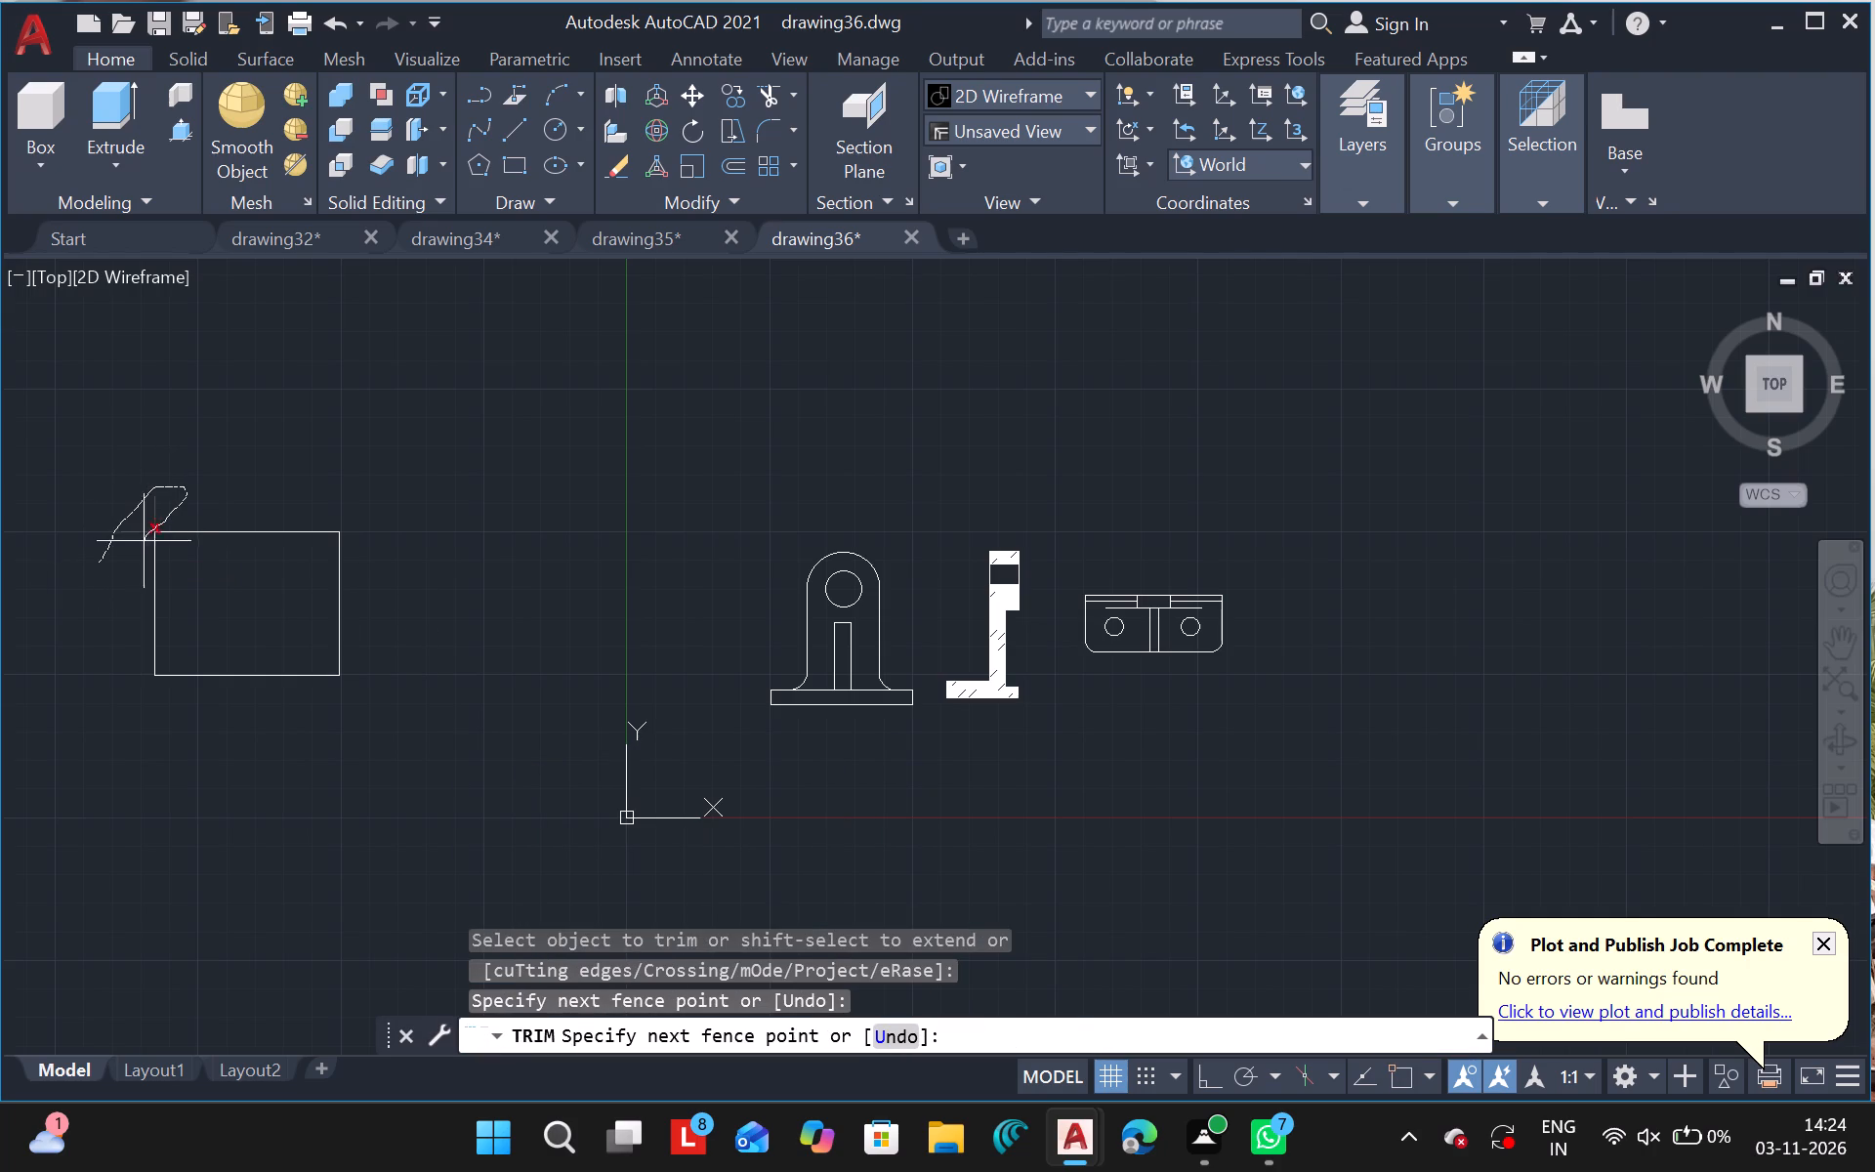
{"action": "key", "text": "Escape"}
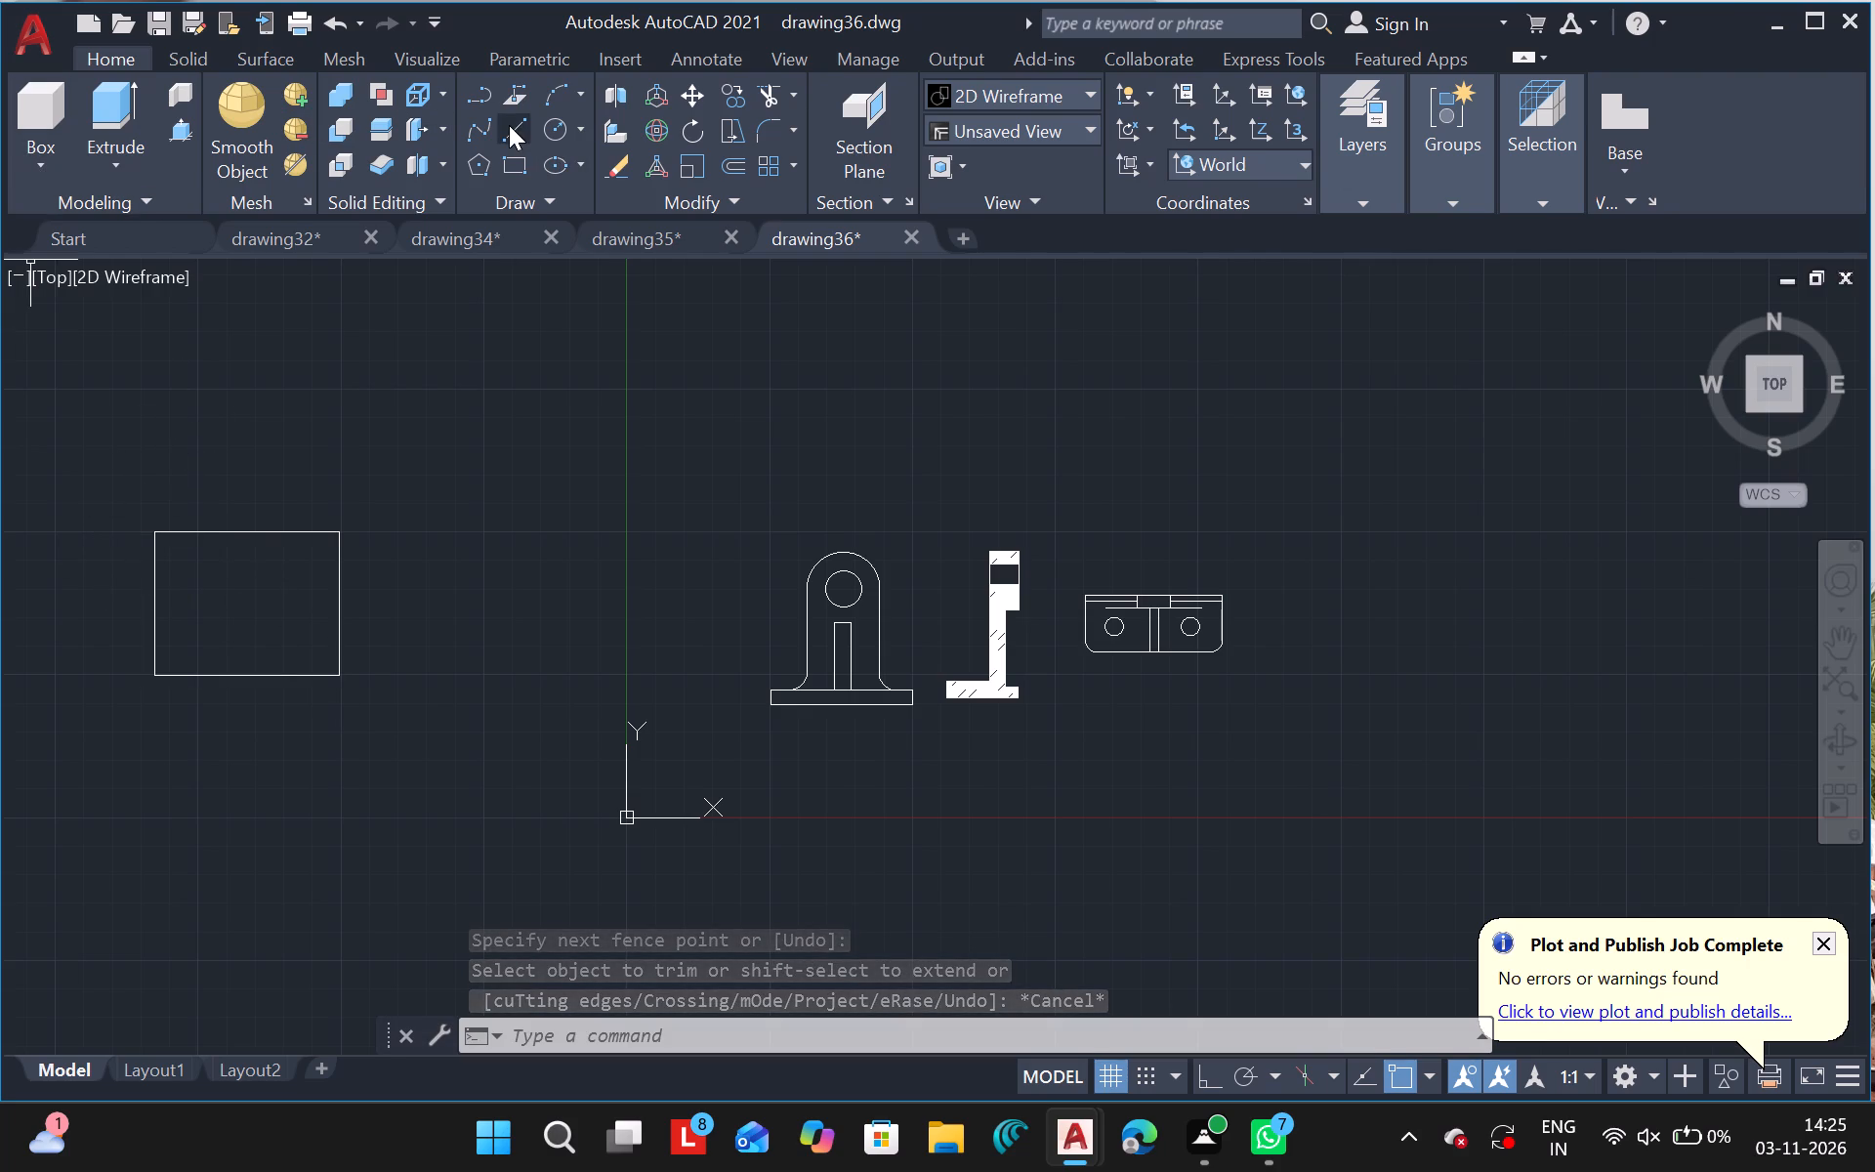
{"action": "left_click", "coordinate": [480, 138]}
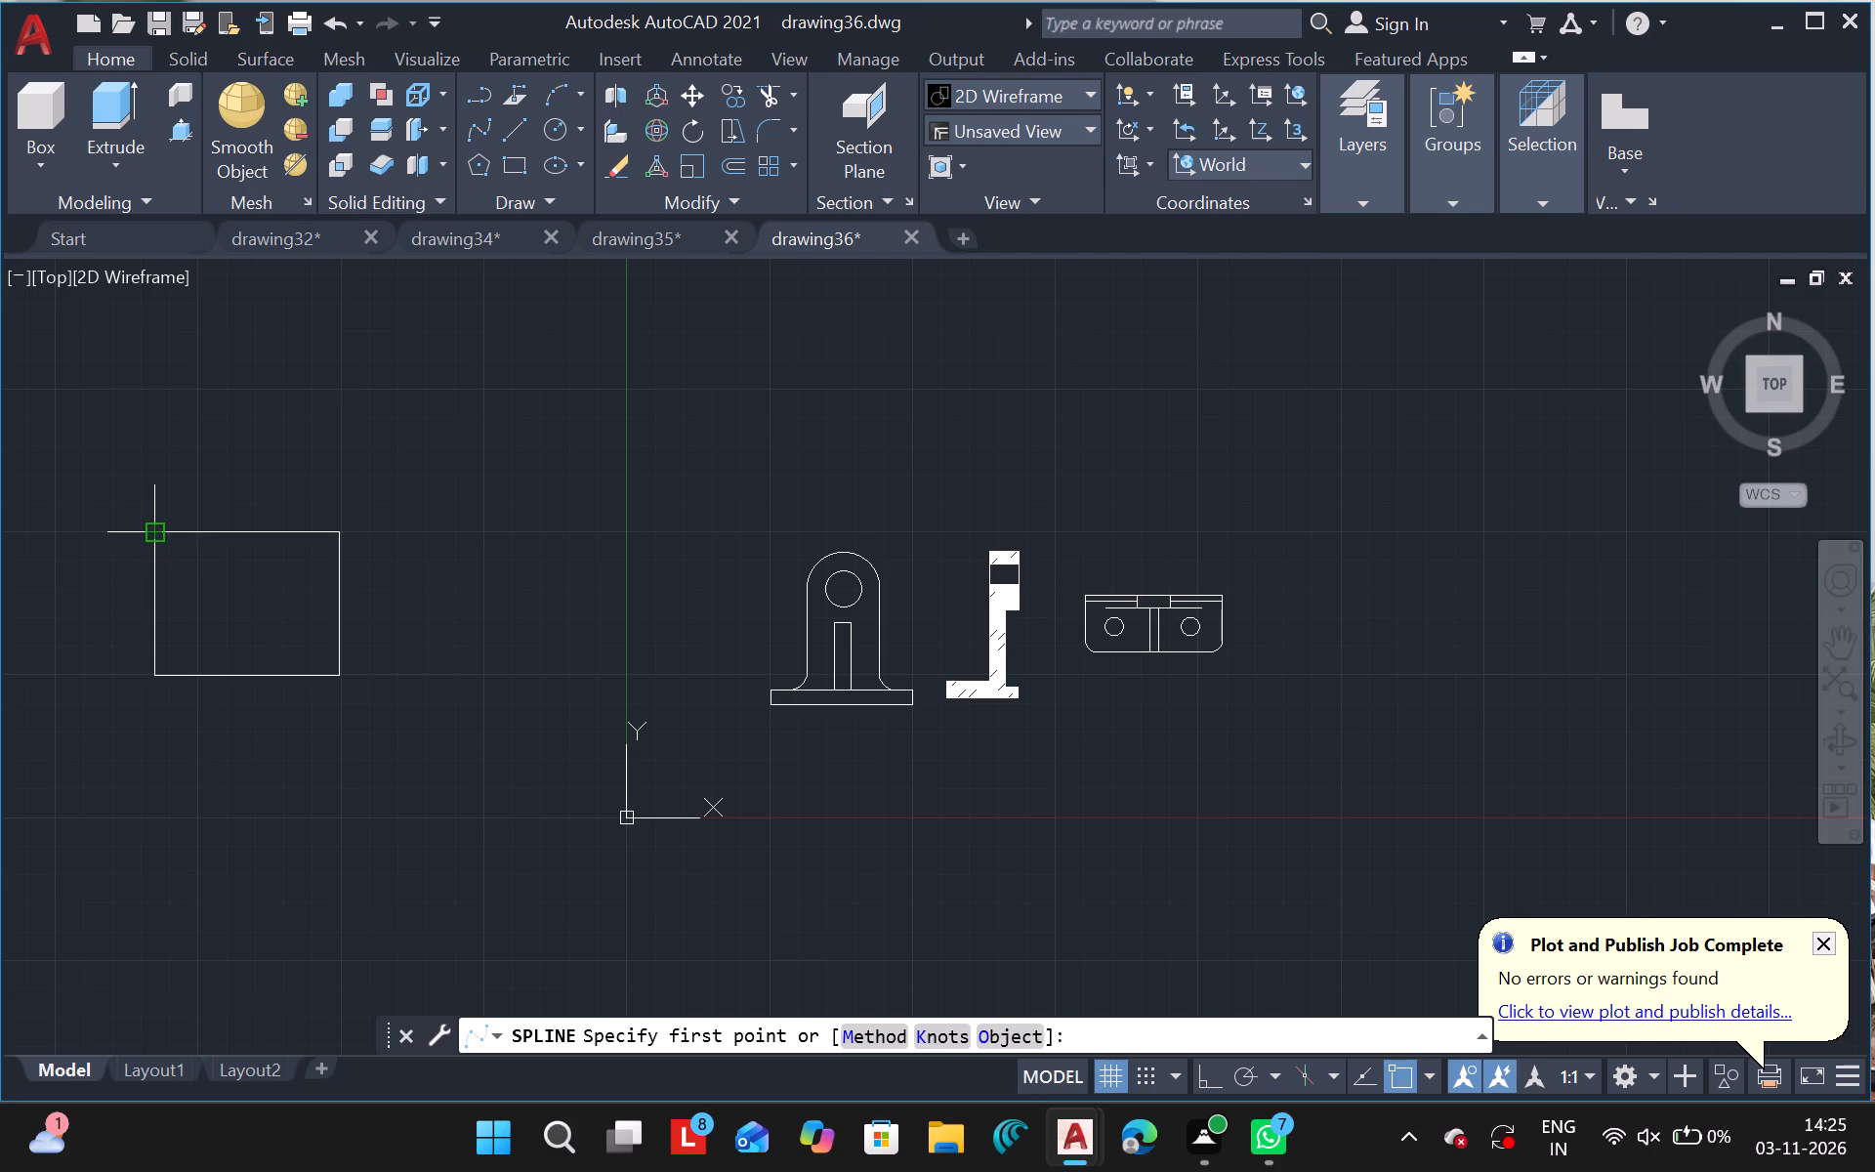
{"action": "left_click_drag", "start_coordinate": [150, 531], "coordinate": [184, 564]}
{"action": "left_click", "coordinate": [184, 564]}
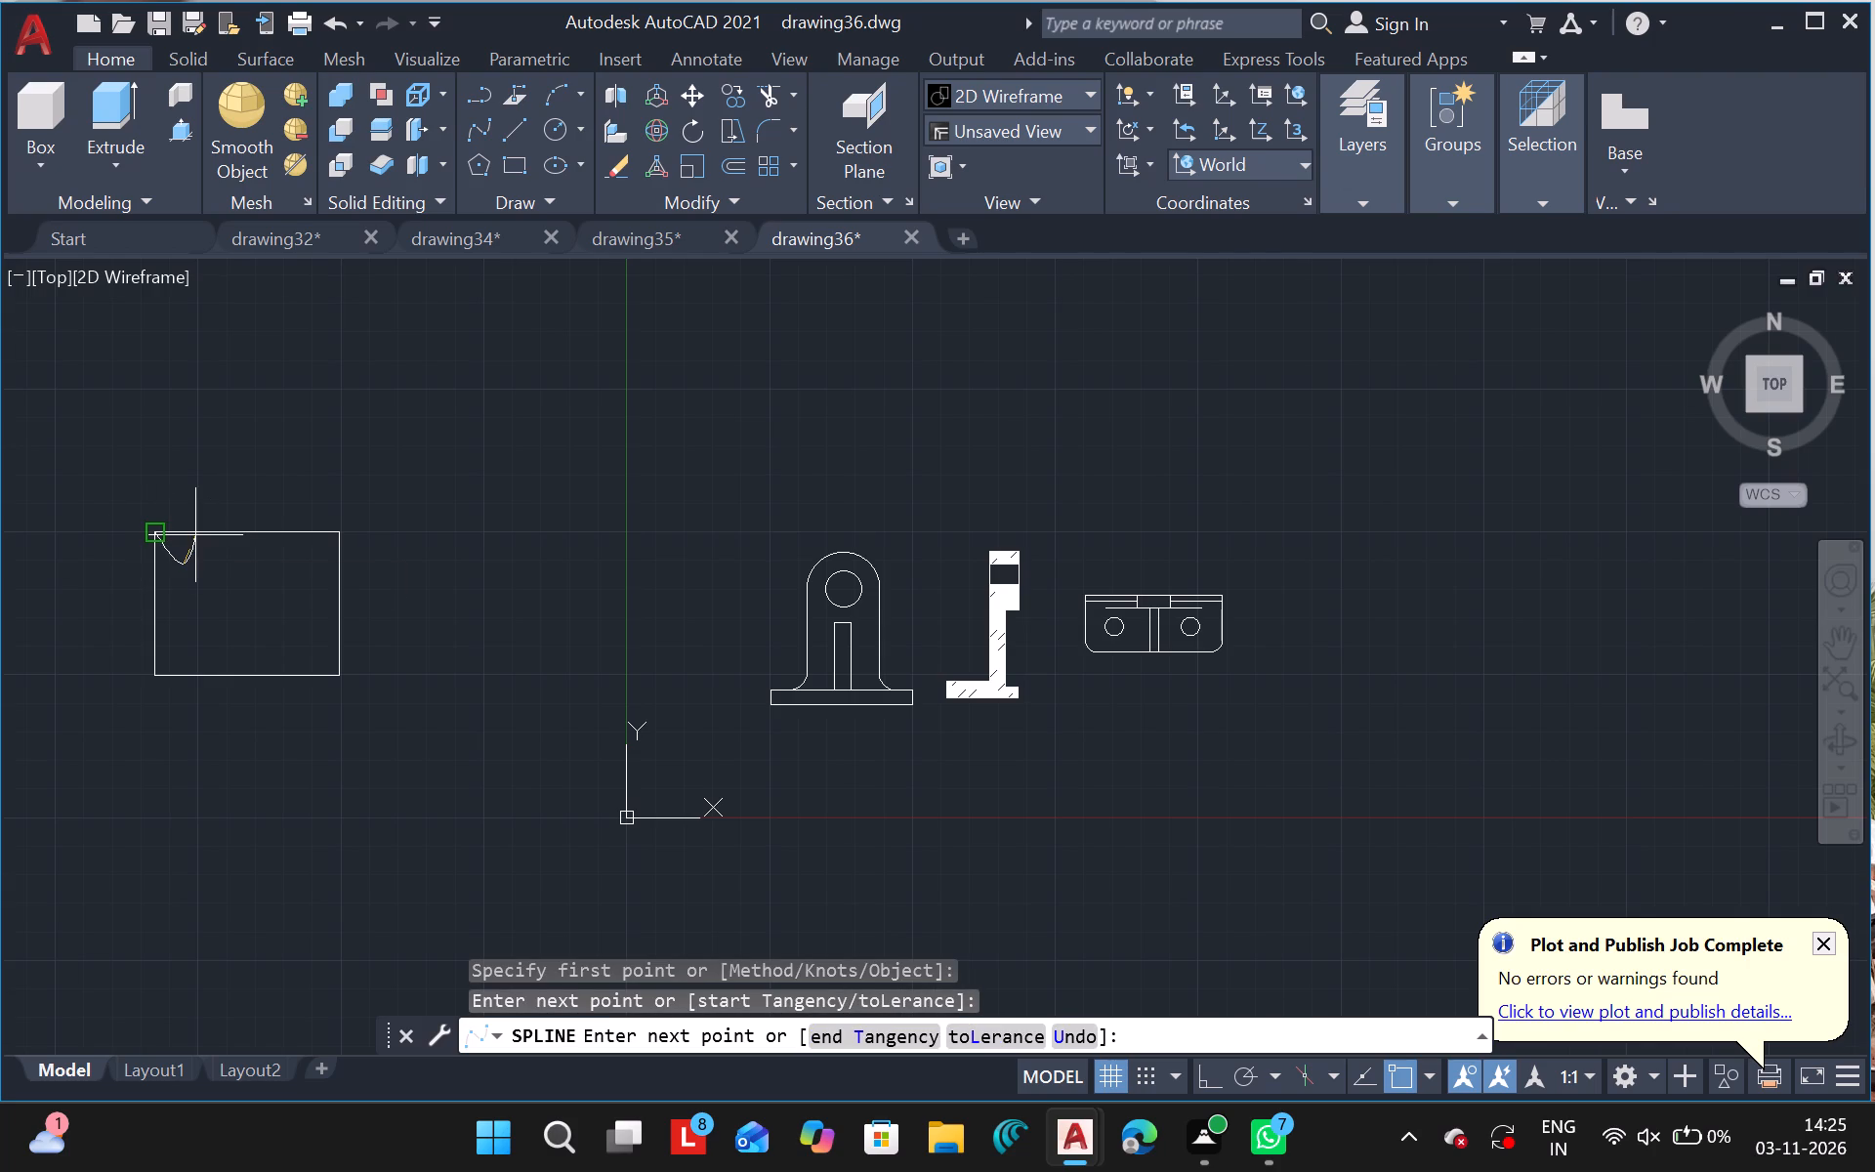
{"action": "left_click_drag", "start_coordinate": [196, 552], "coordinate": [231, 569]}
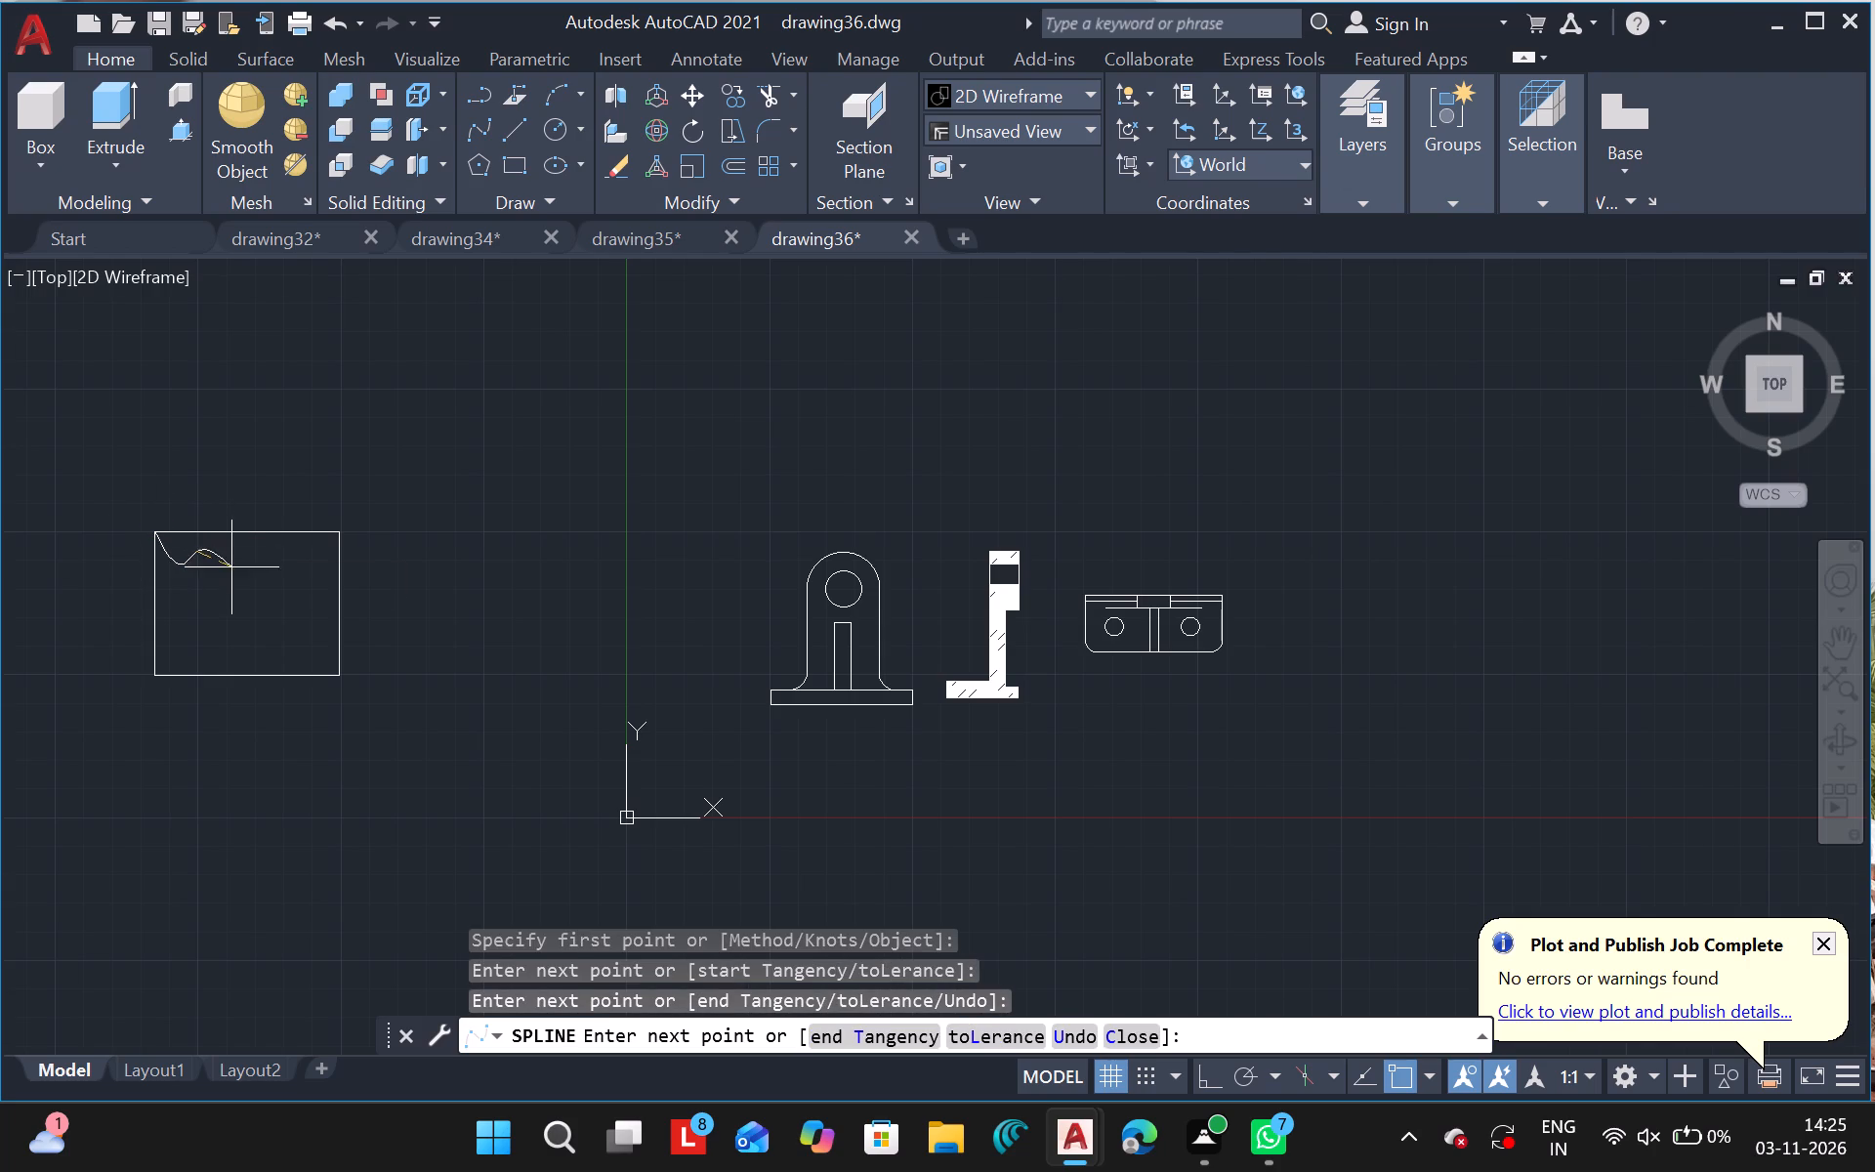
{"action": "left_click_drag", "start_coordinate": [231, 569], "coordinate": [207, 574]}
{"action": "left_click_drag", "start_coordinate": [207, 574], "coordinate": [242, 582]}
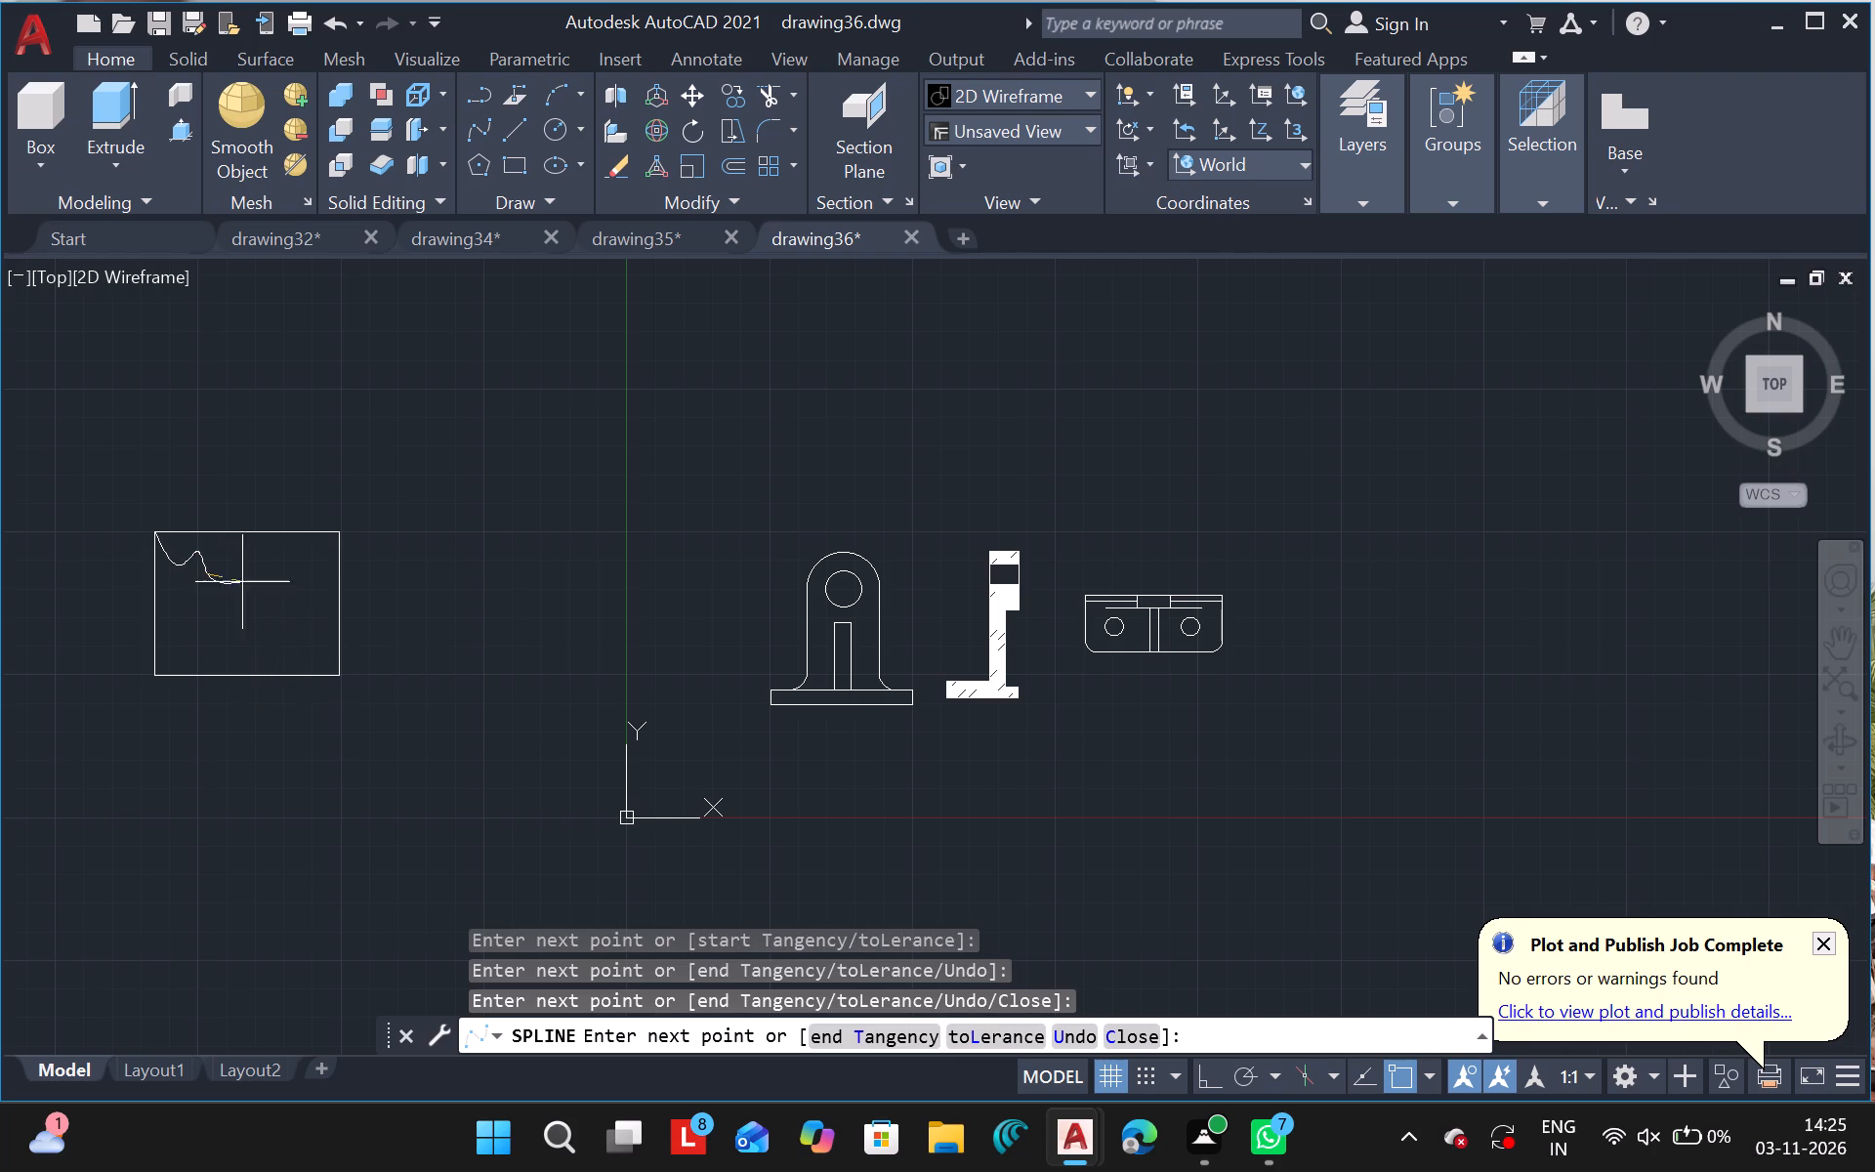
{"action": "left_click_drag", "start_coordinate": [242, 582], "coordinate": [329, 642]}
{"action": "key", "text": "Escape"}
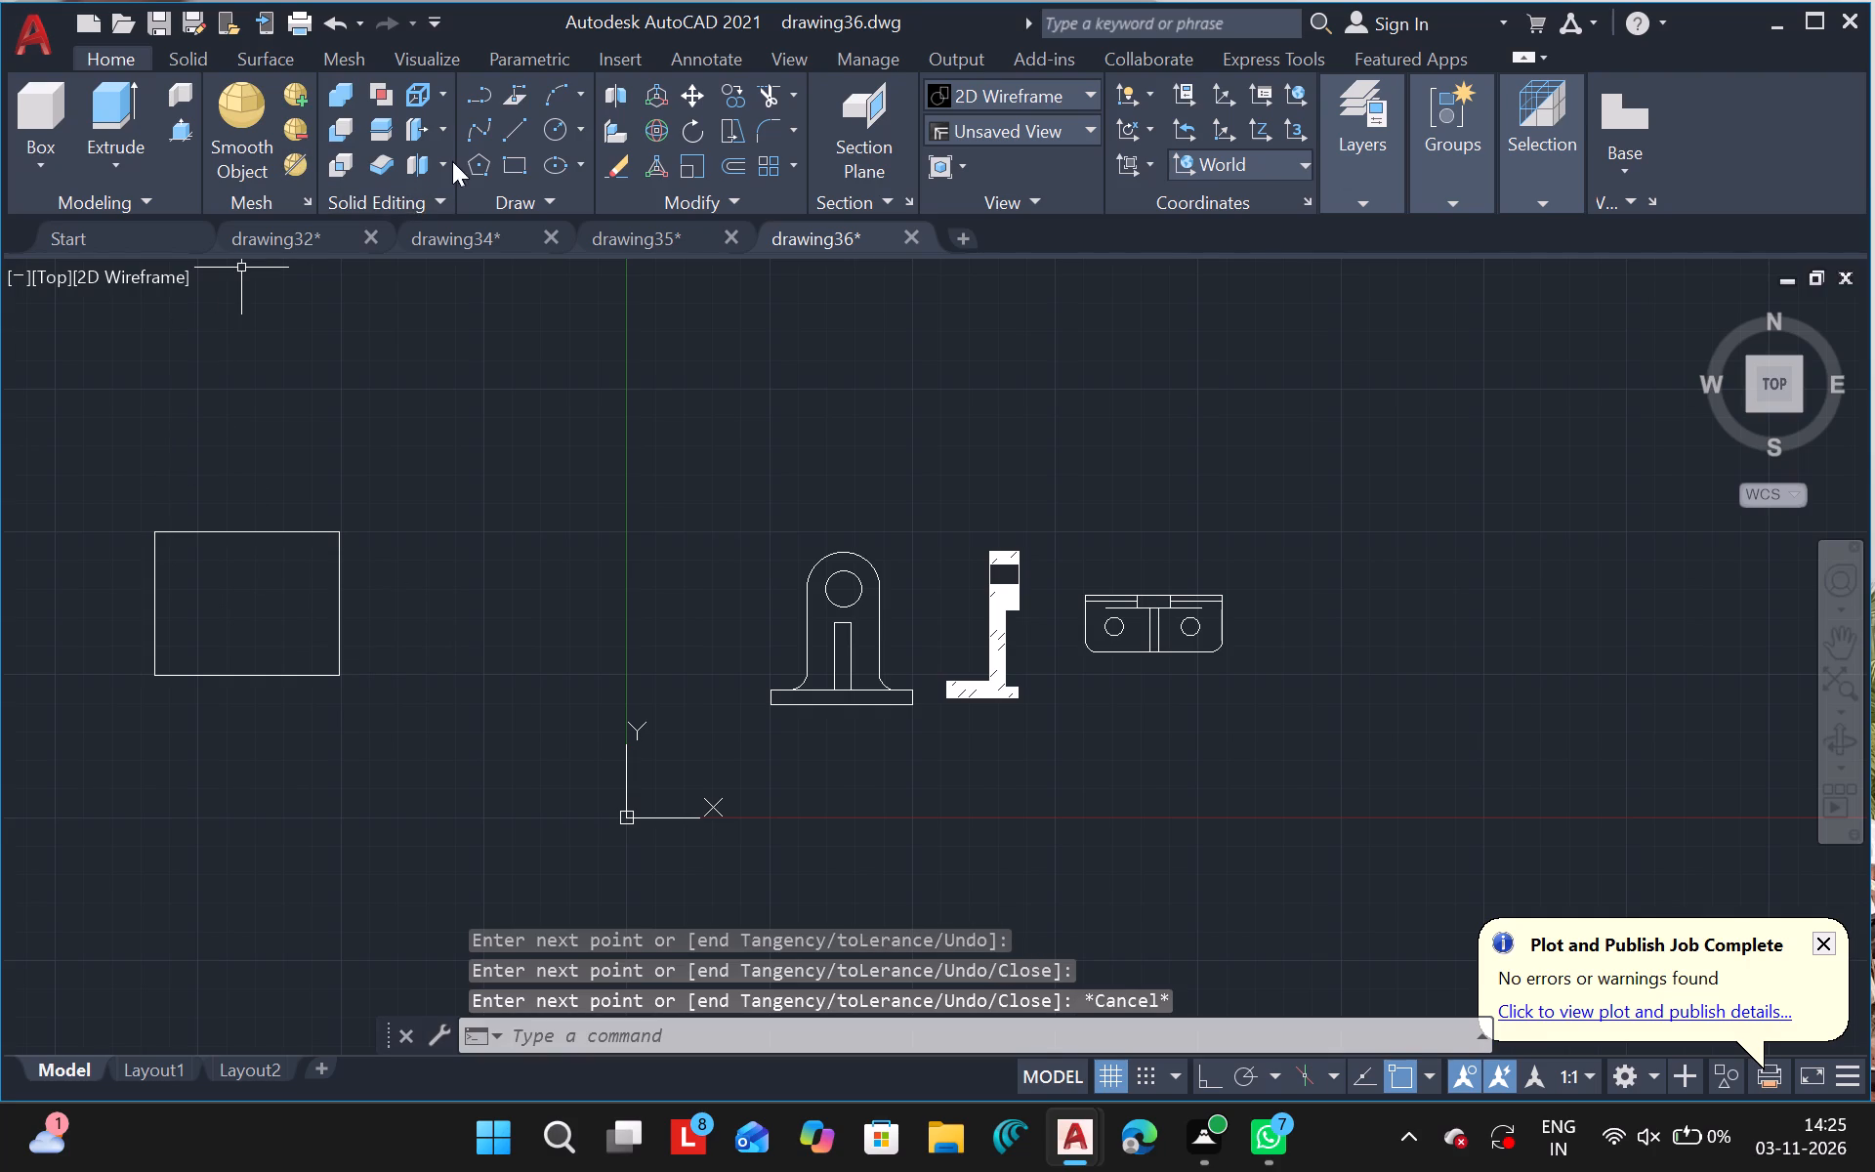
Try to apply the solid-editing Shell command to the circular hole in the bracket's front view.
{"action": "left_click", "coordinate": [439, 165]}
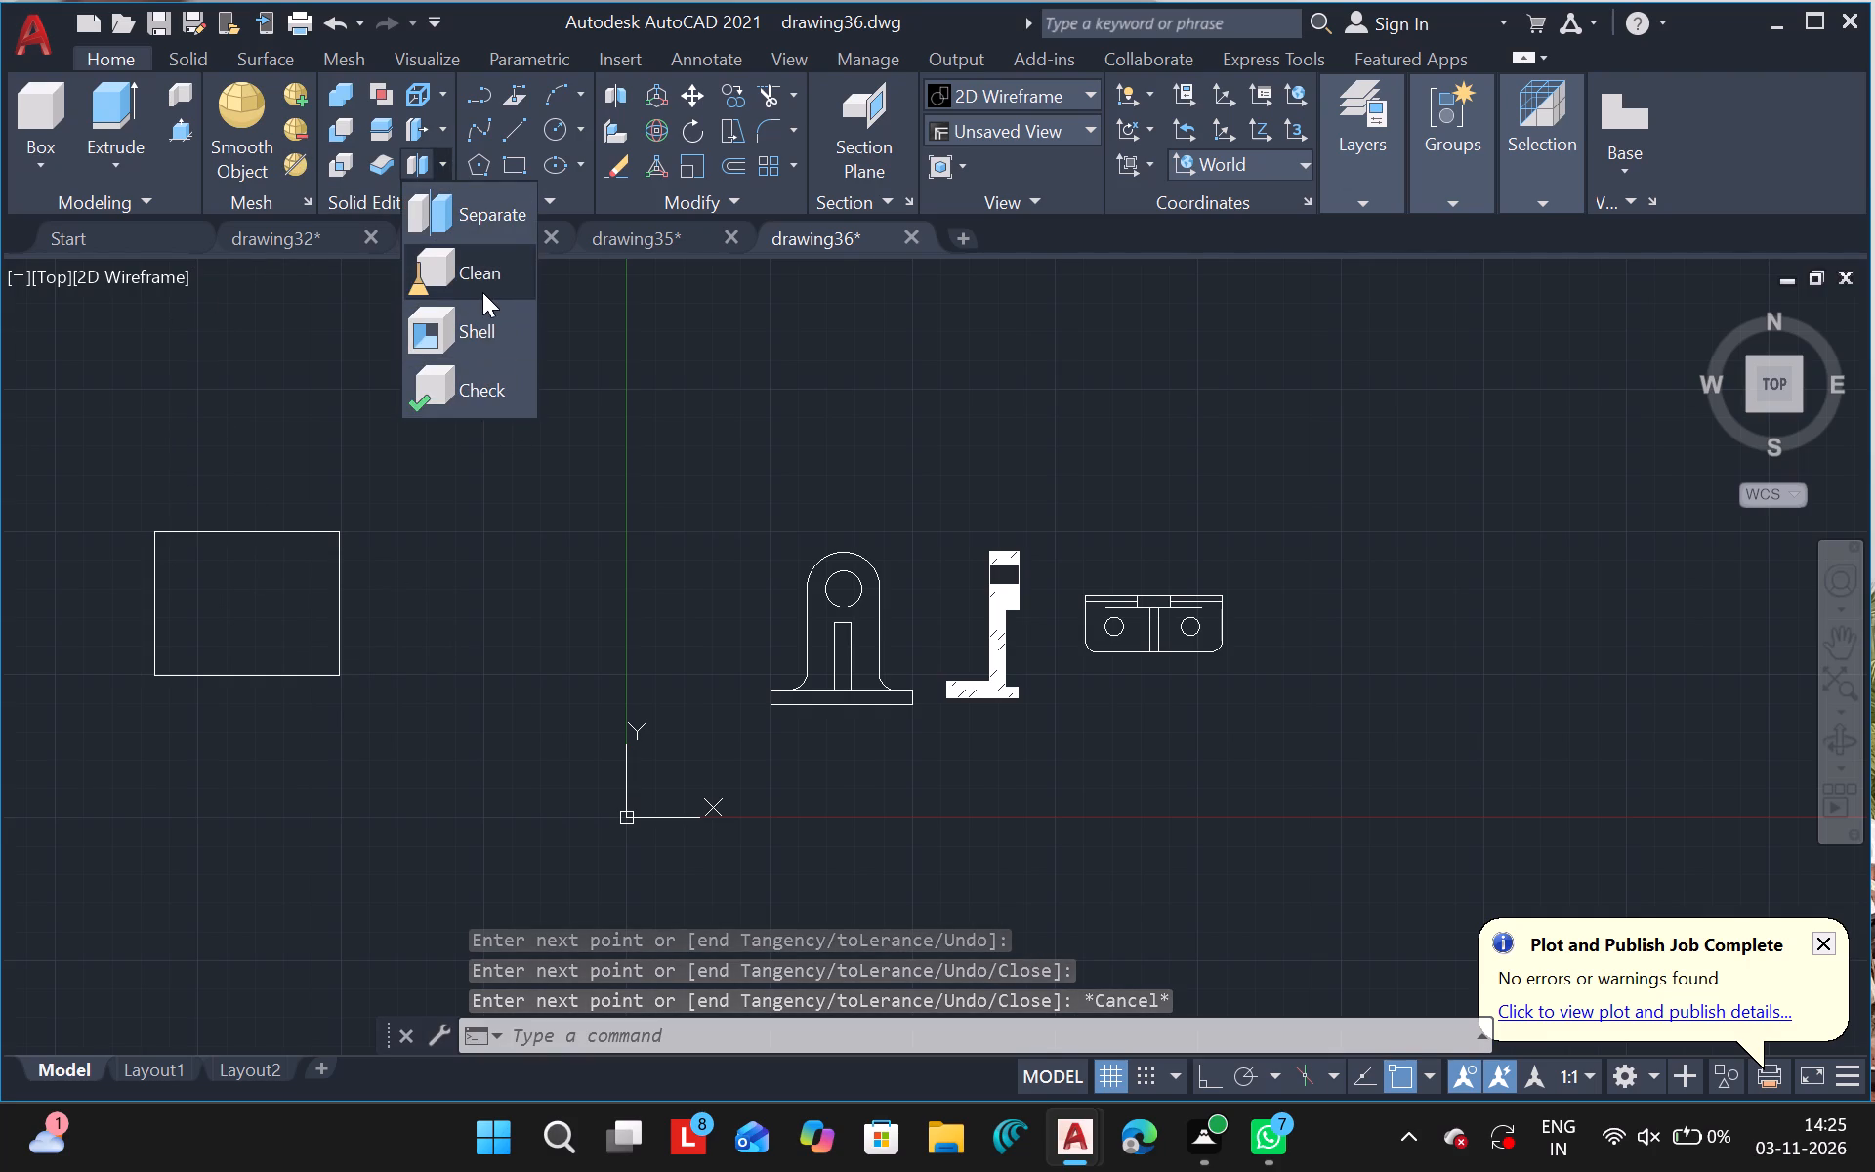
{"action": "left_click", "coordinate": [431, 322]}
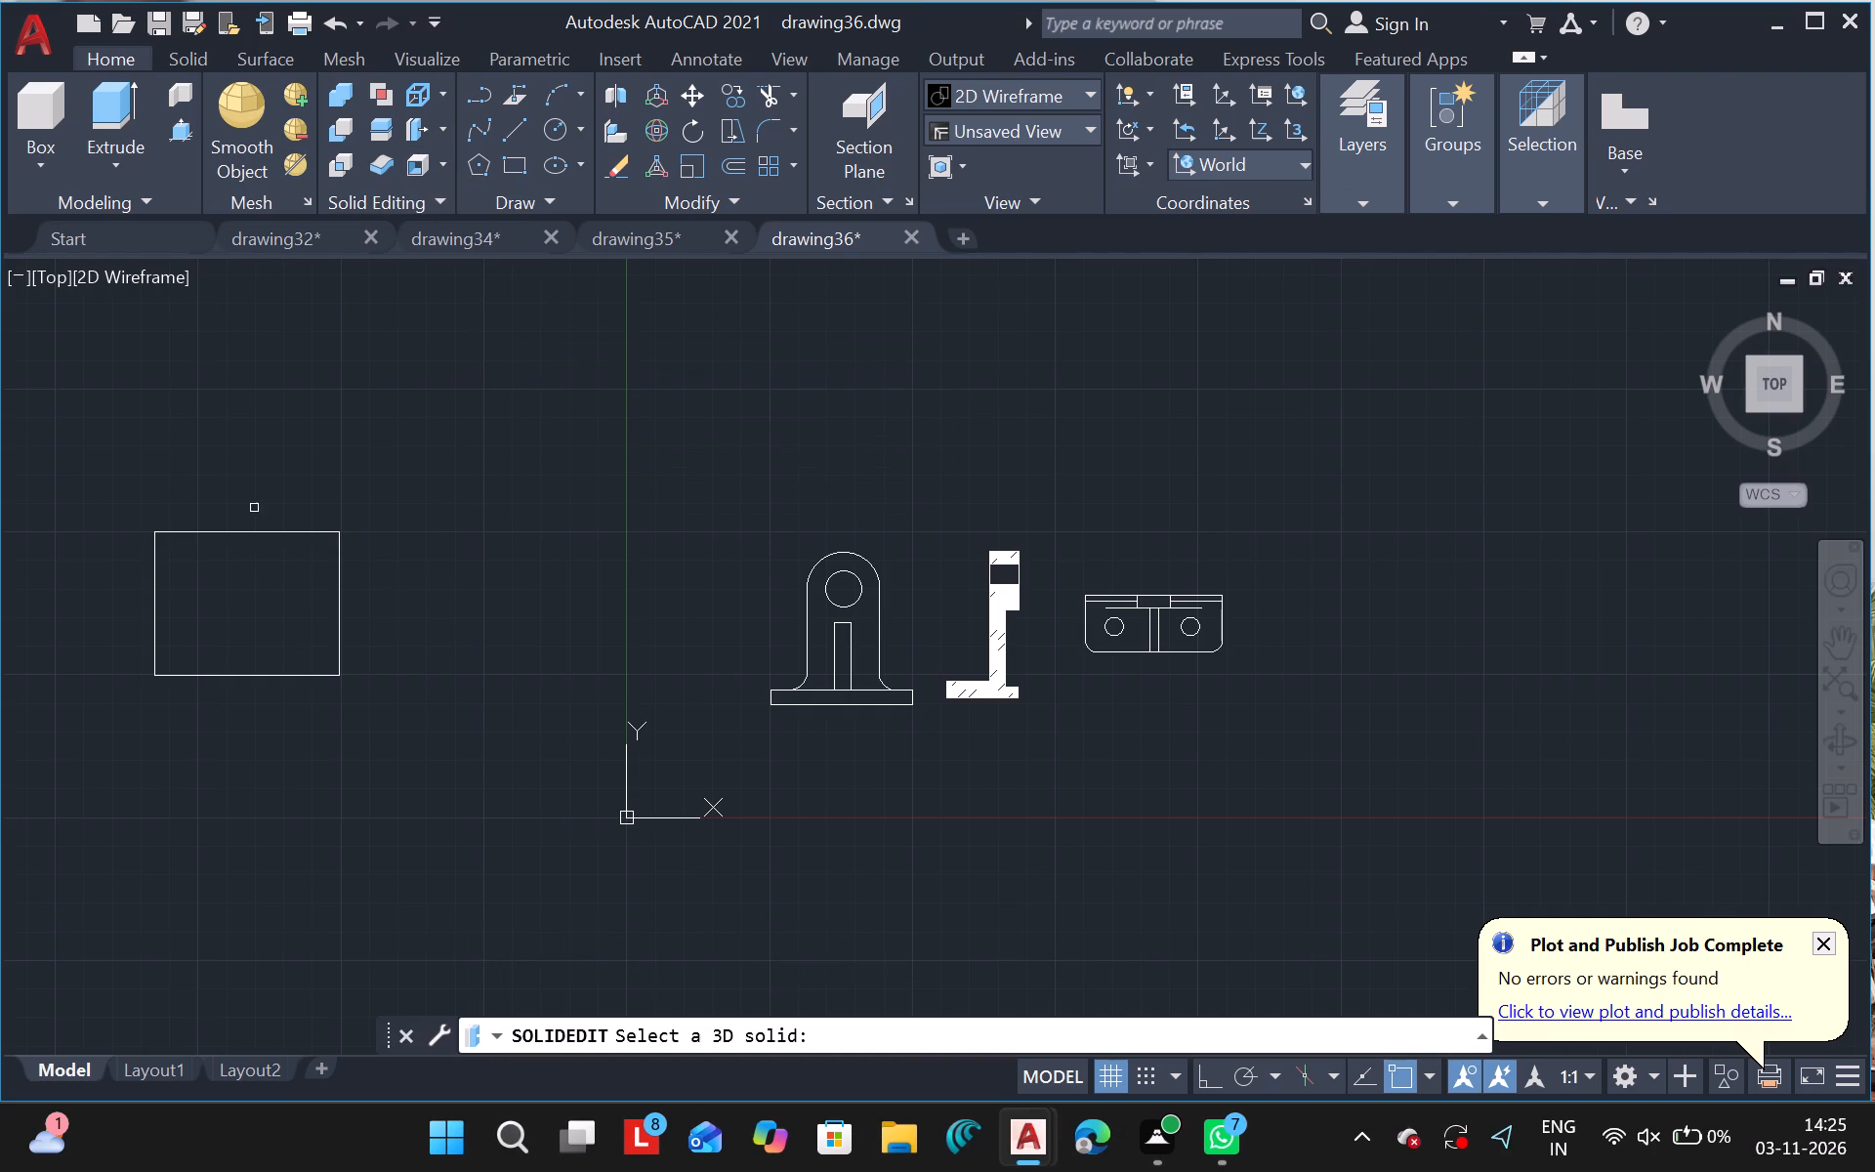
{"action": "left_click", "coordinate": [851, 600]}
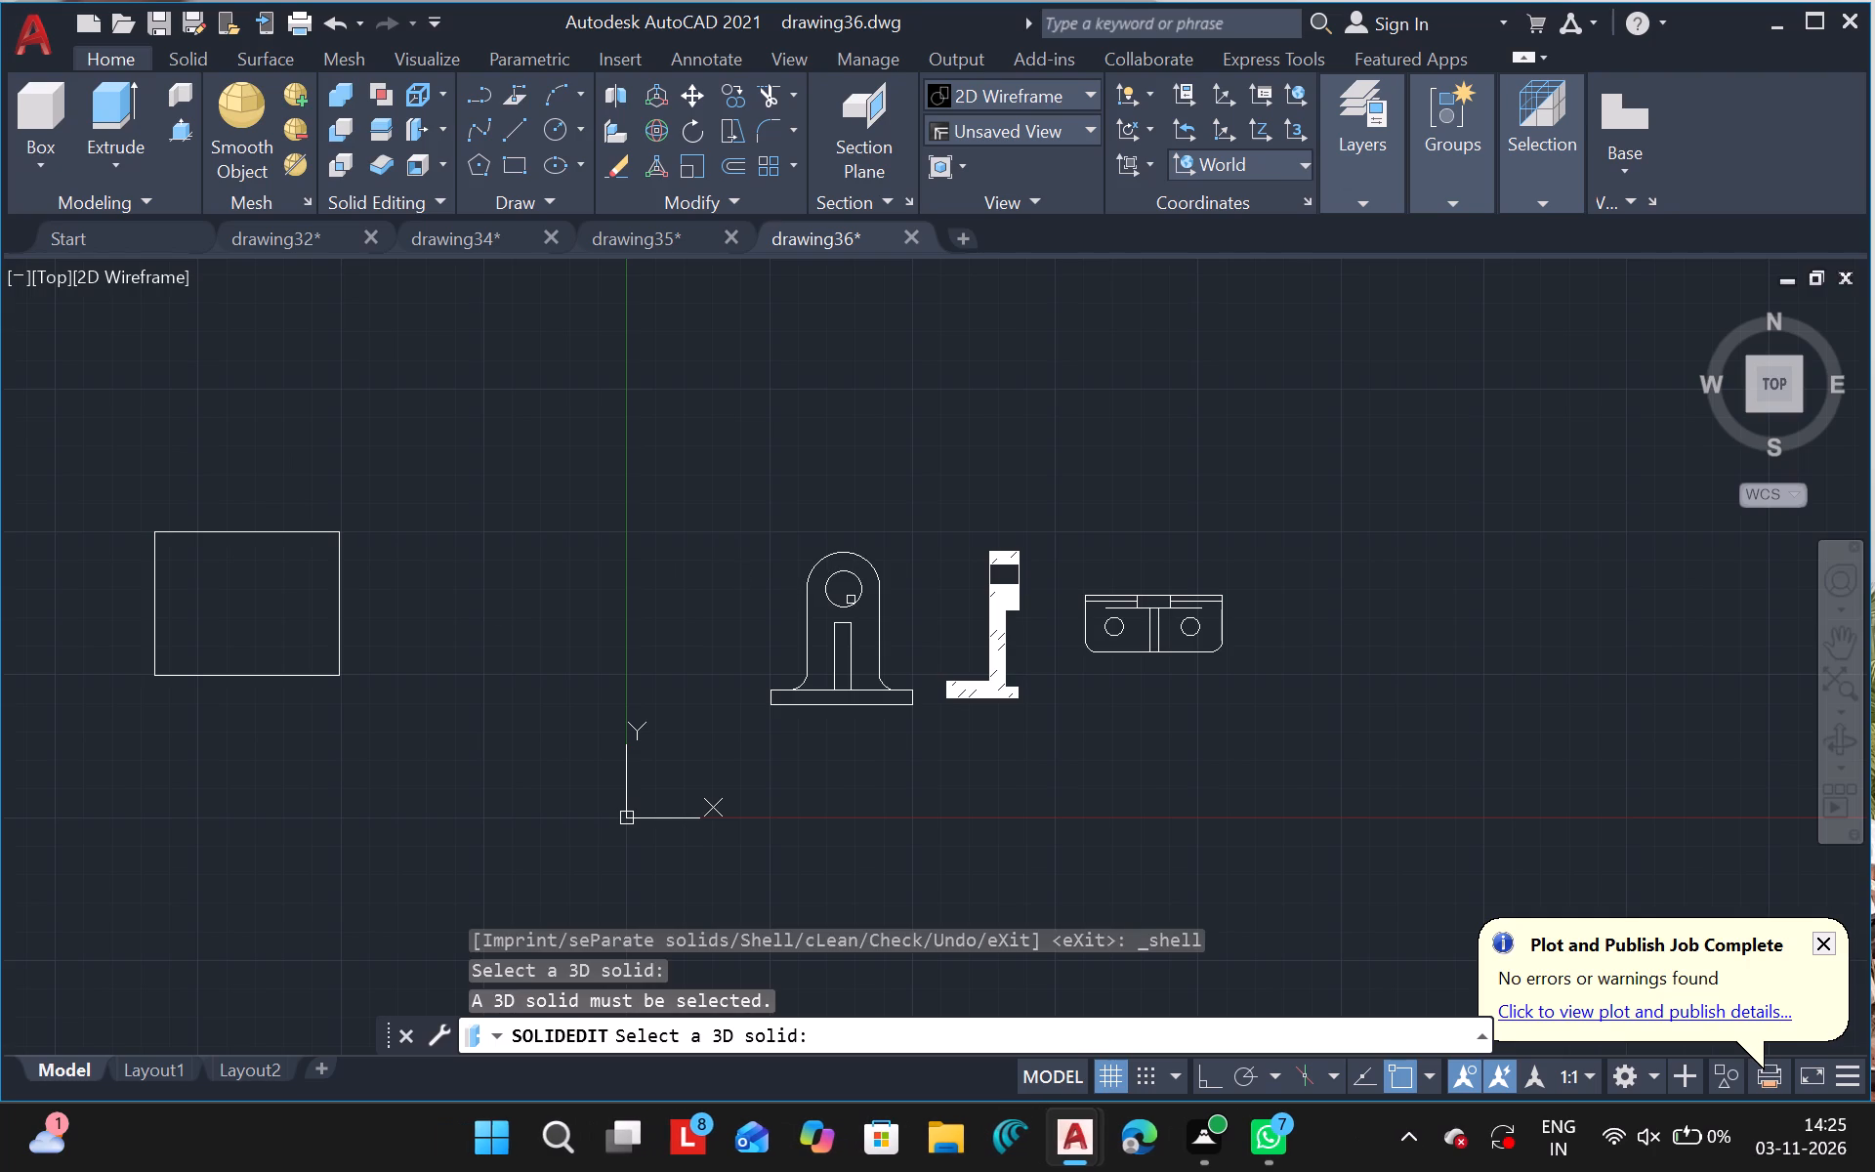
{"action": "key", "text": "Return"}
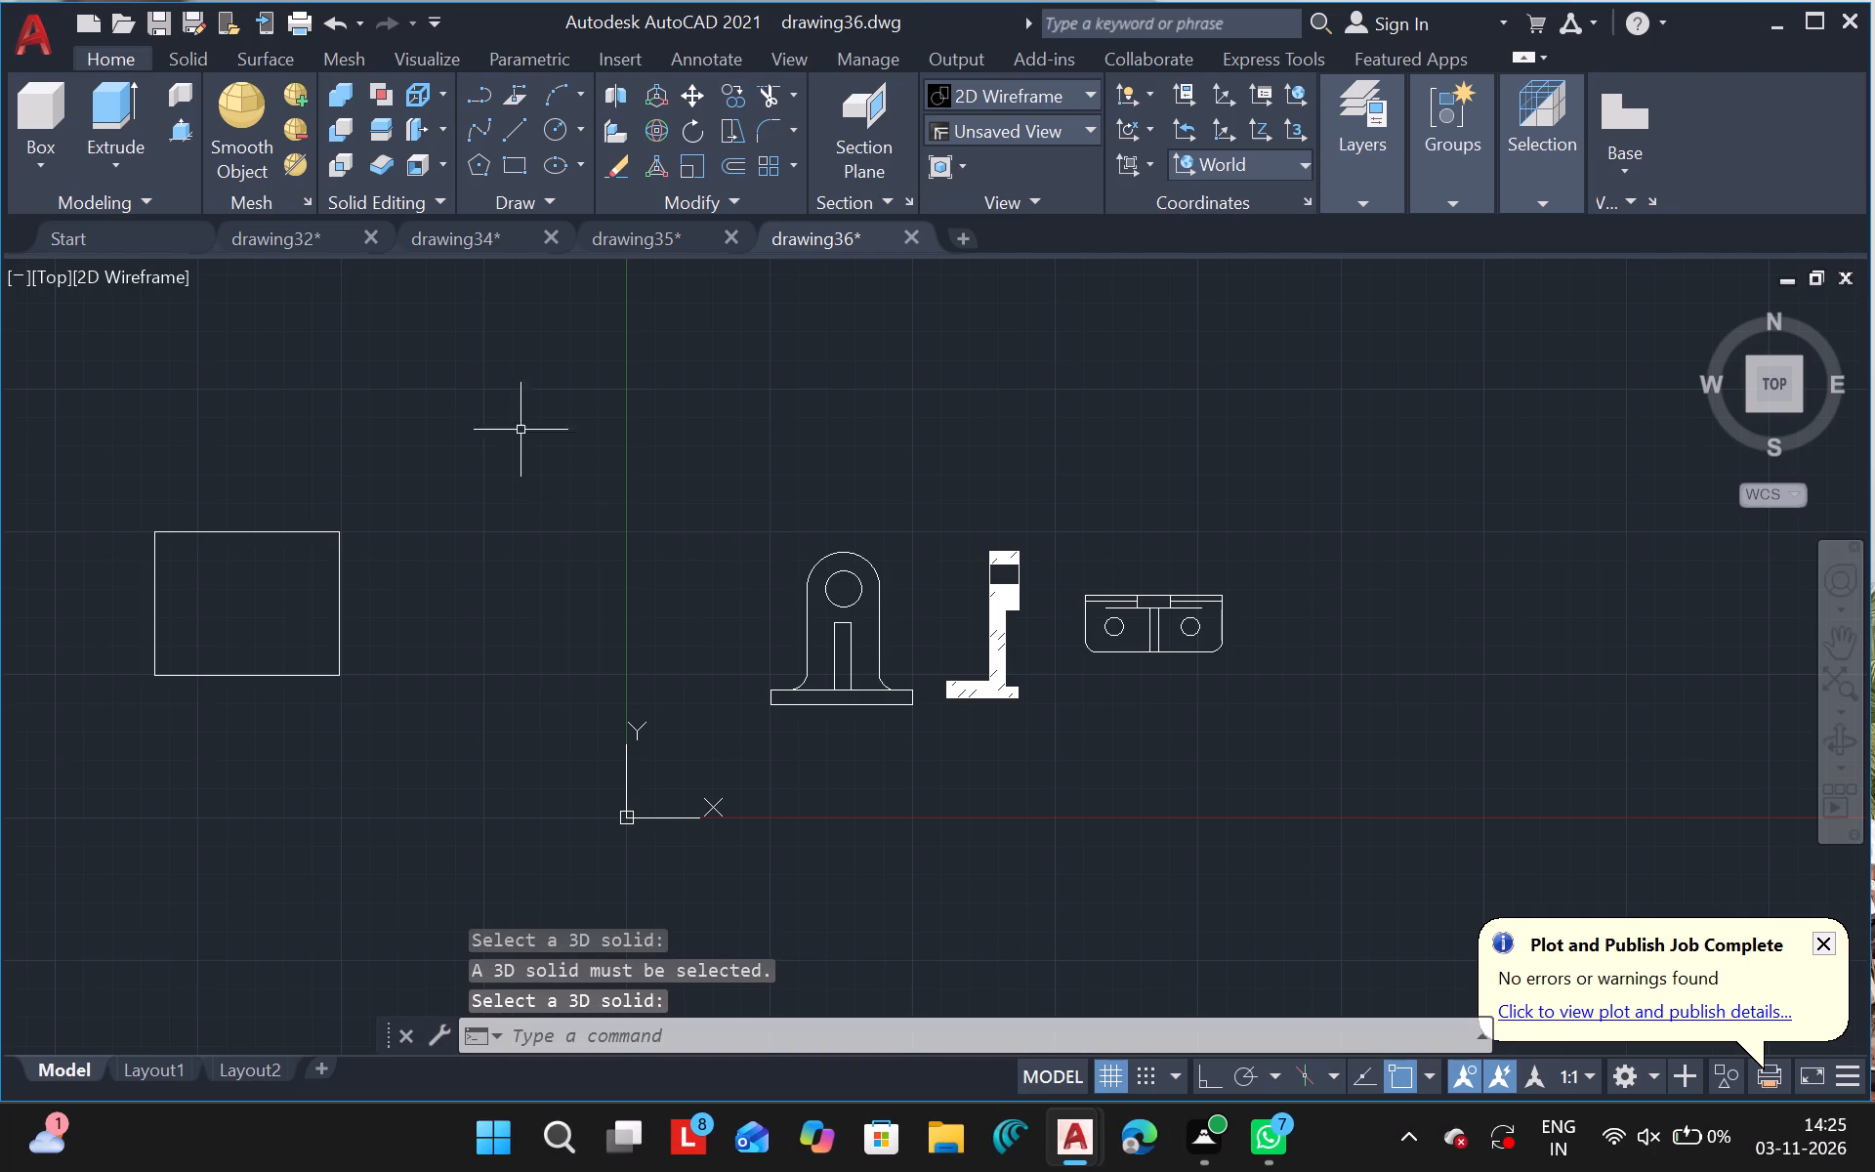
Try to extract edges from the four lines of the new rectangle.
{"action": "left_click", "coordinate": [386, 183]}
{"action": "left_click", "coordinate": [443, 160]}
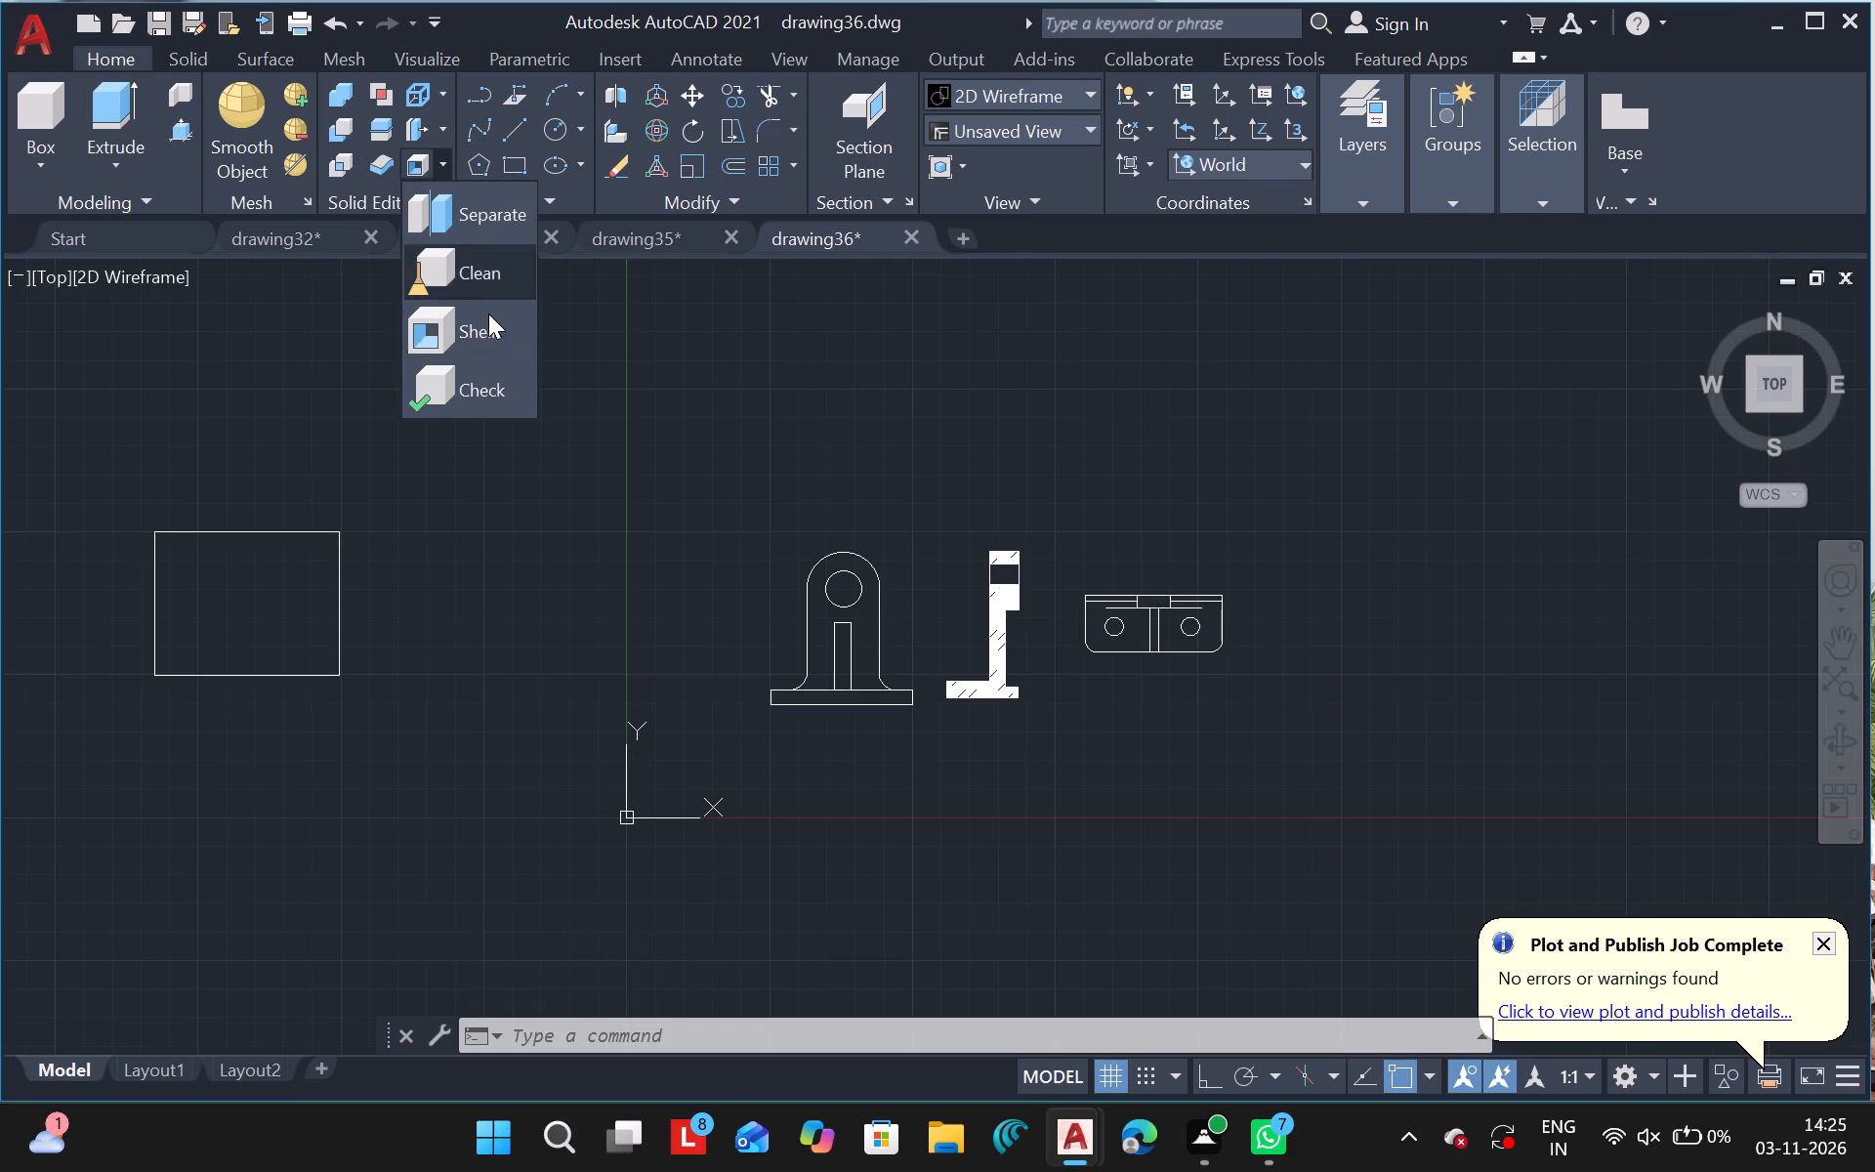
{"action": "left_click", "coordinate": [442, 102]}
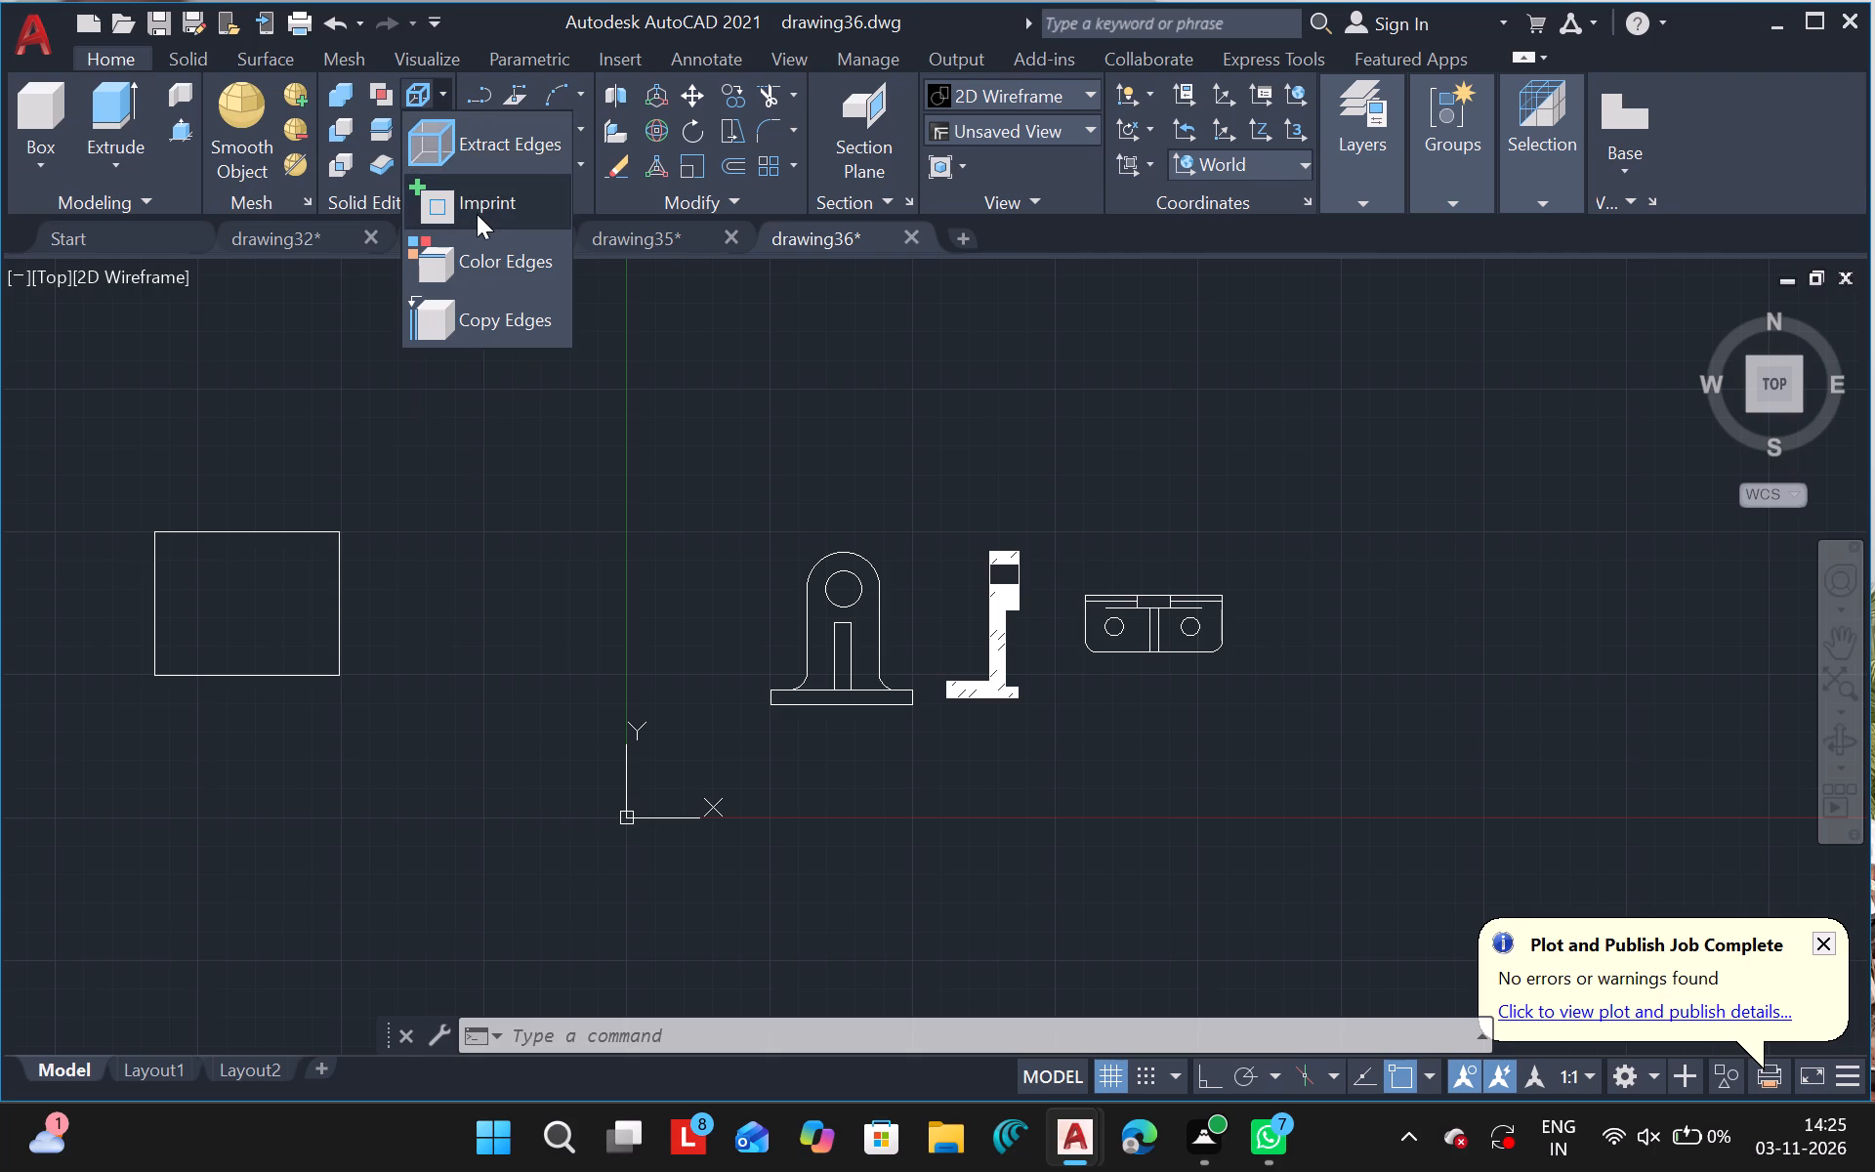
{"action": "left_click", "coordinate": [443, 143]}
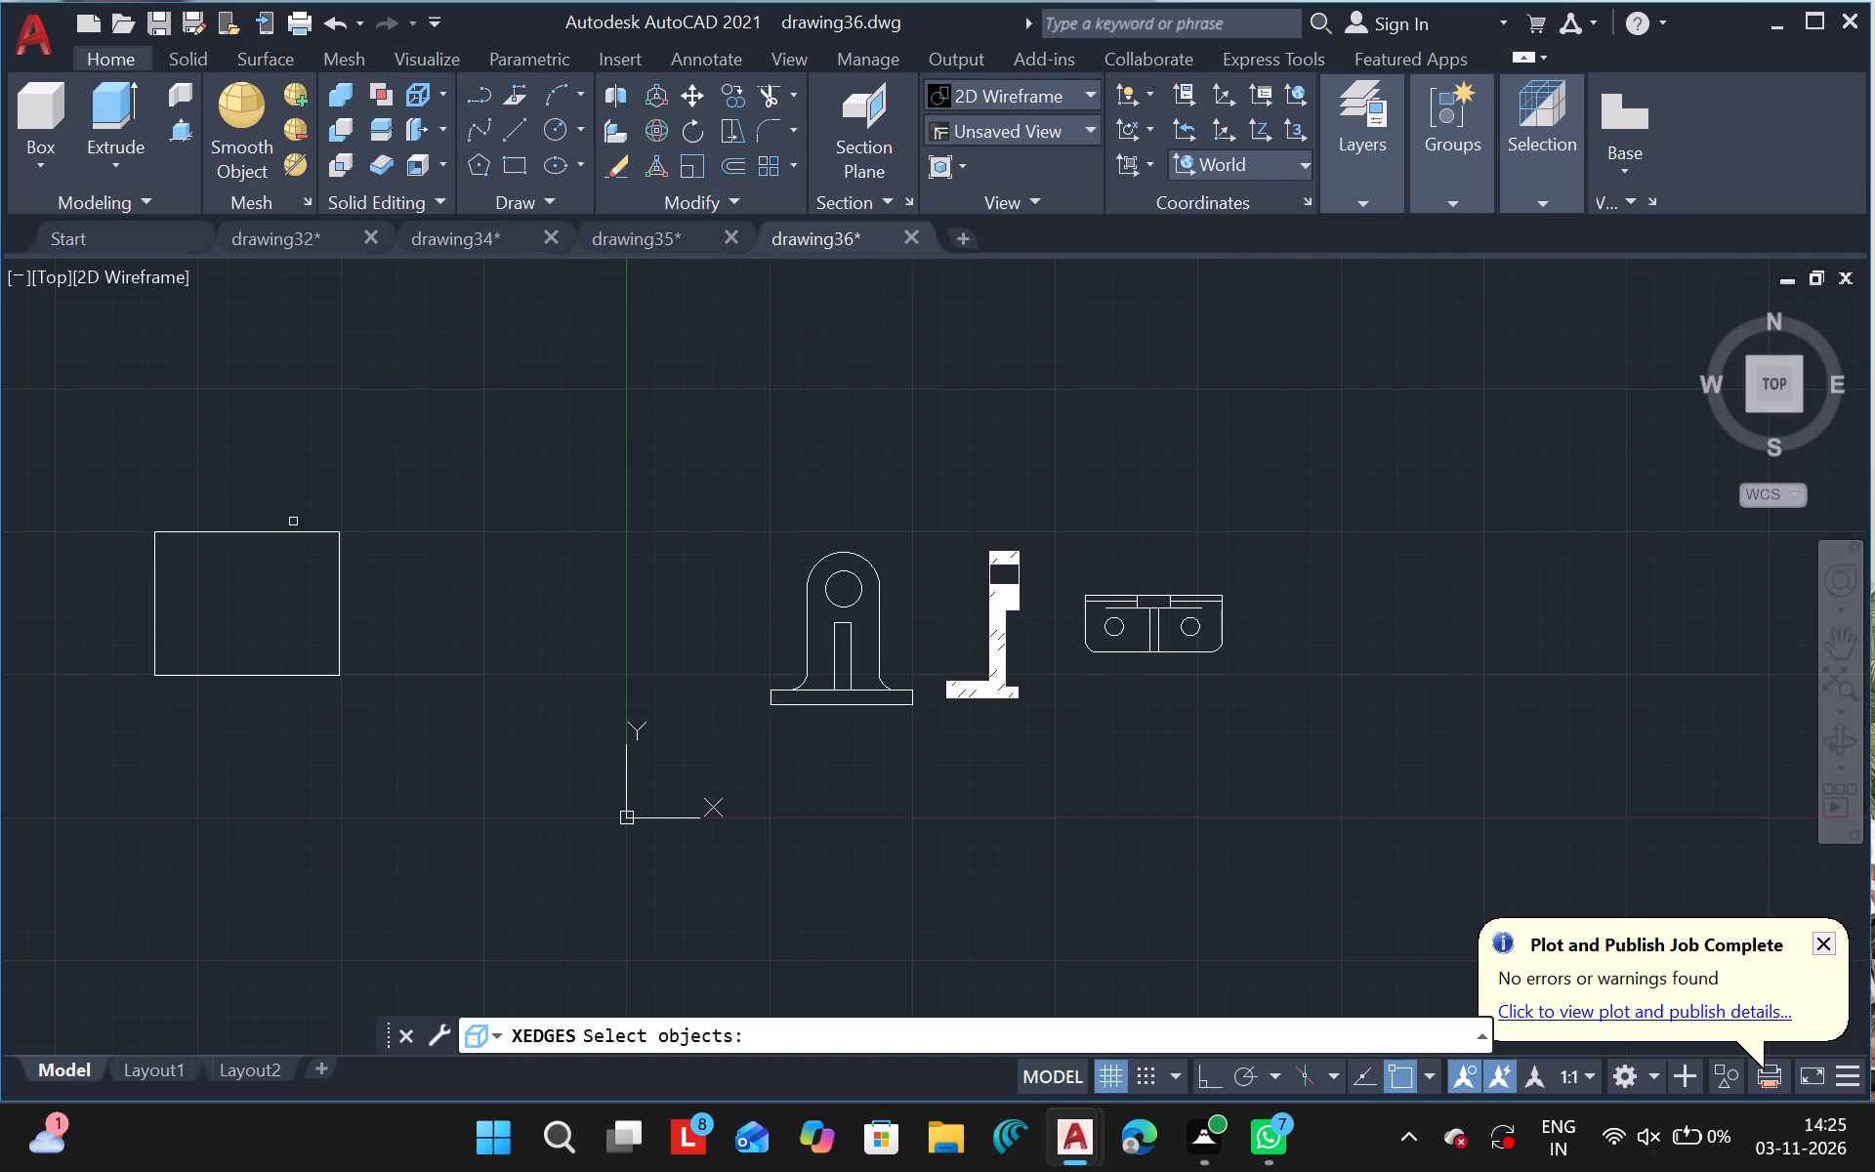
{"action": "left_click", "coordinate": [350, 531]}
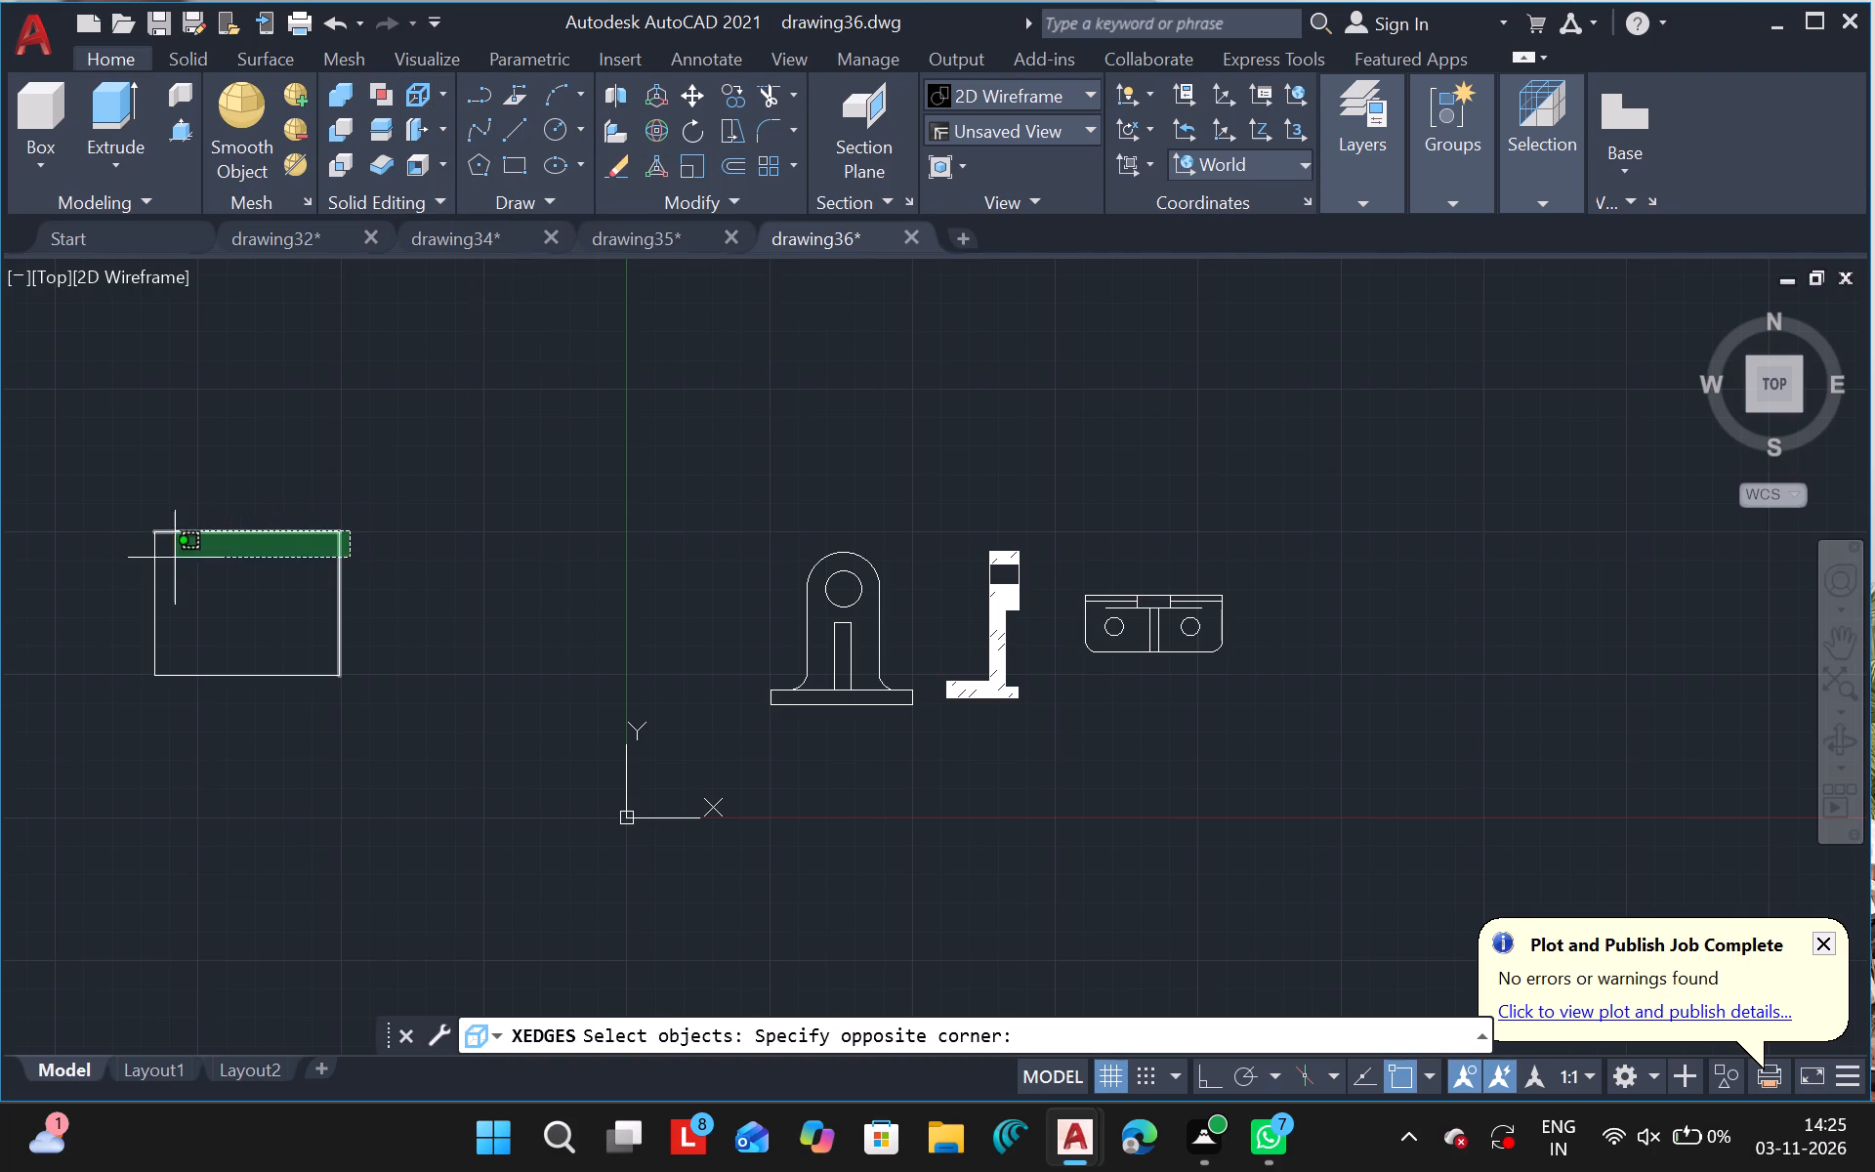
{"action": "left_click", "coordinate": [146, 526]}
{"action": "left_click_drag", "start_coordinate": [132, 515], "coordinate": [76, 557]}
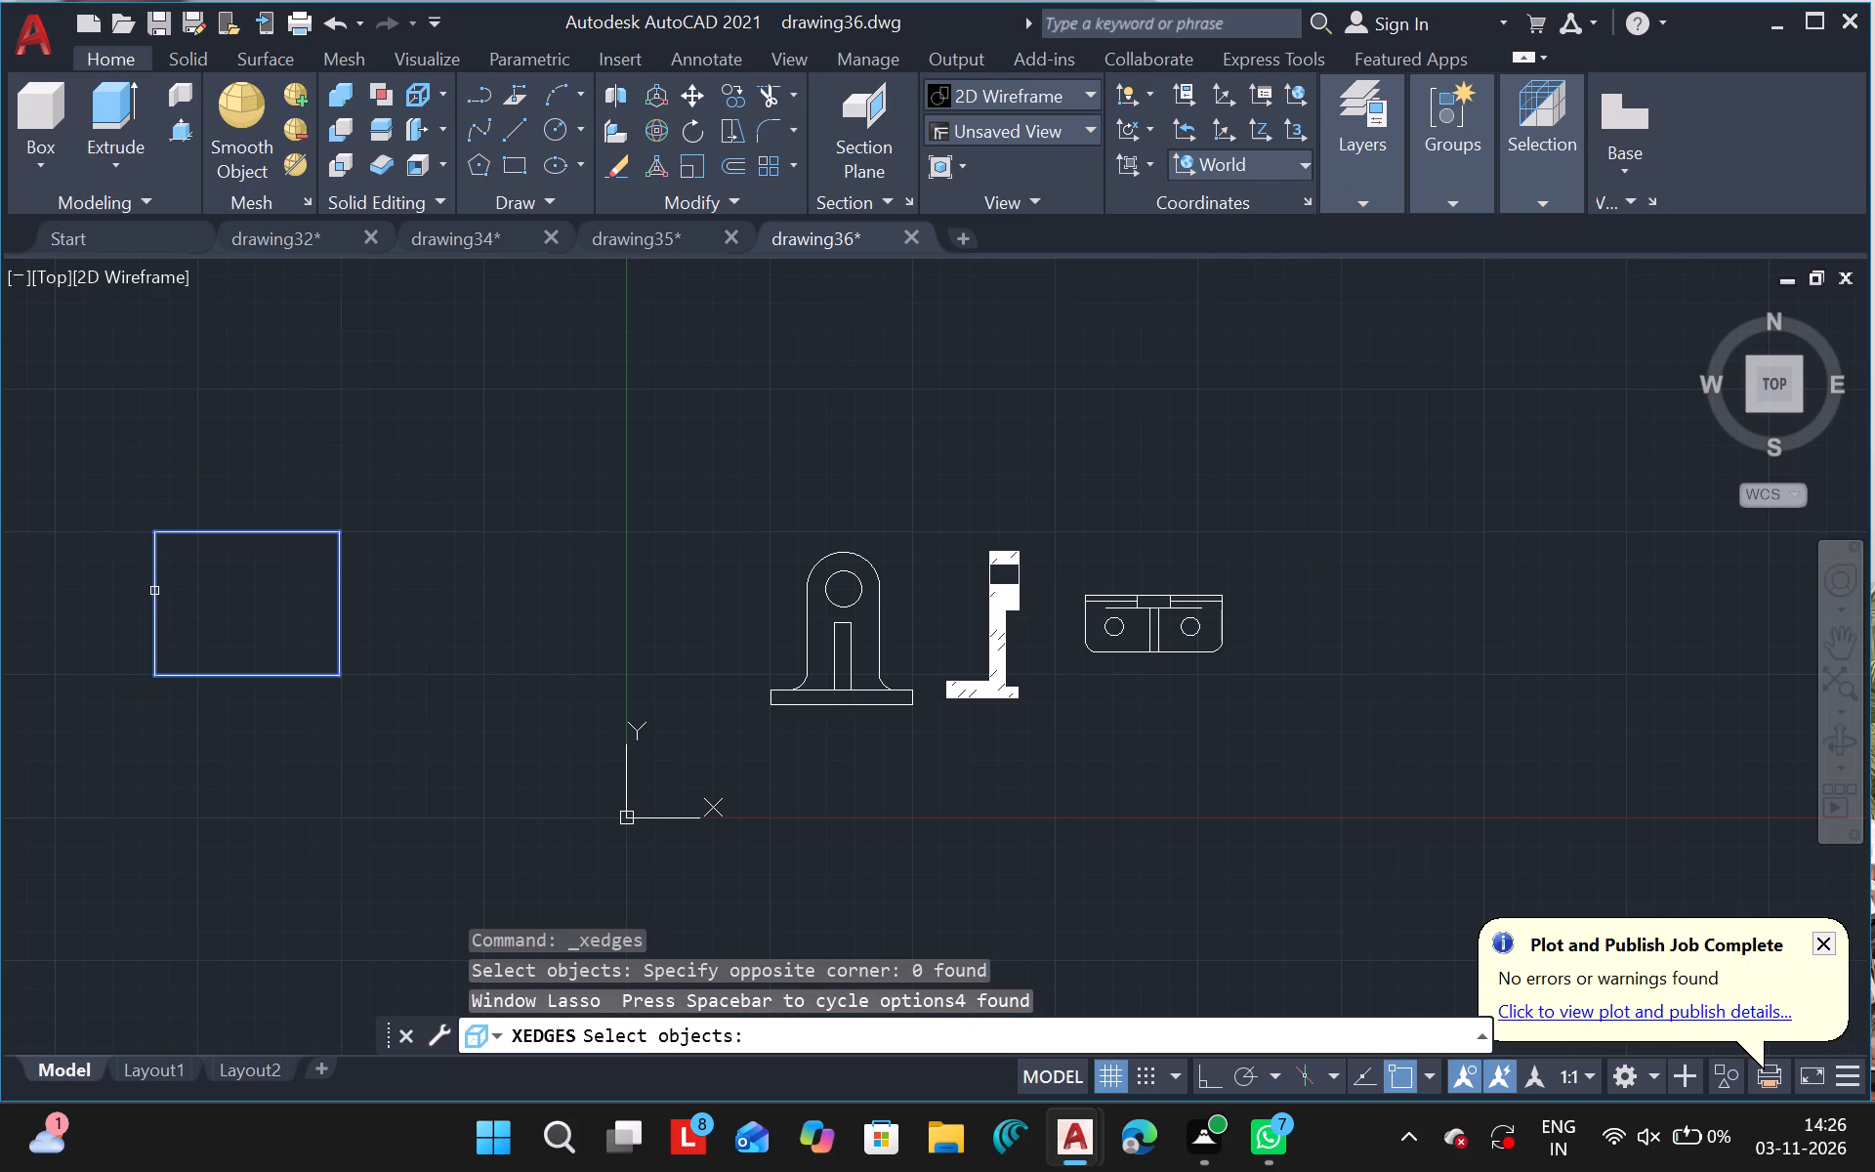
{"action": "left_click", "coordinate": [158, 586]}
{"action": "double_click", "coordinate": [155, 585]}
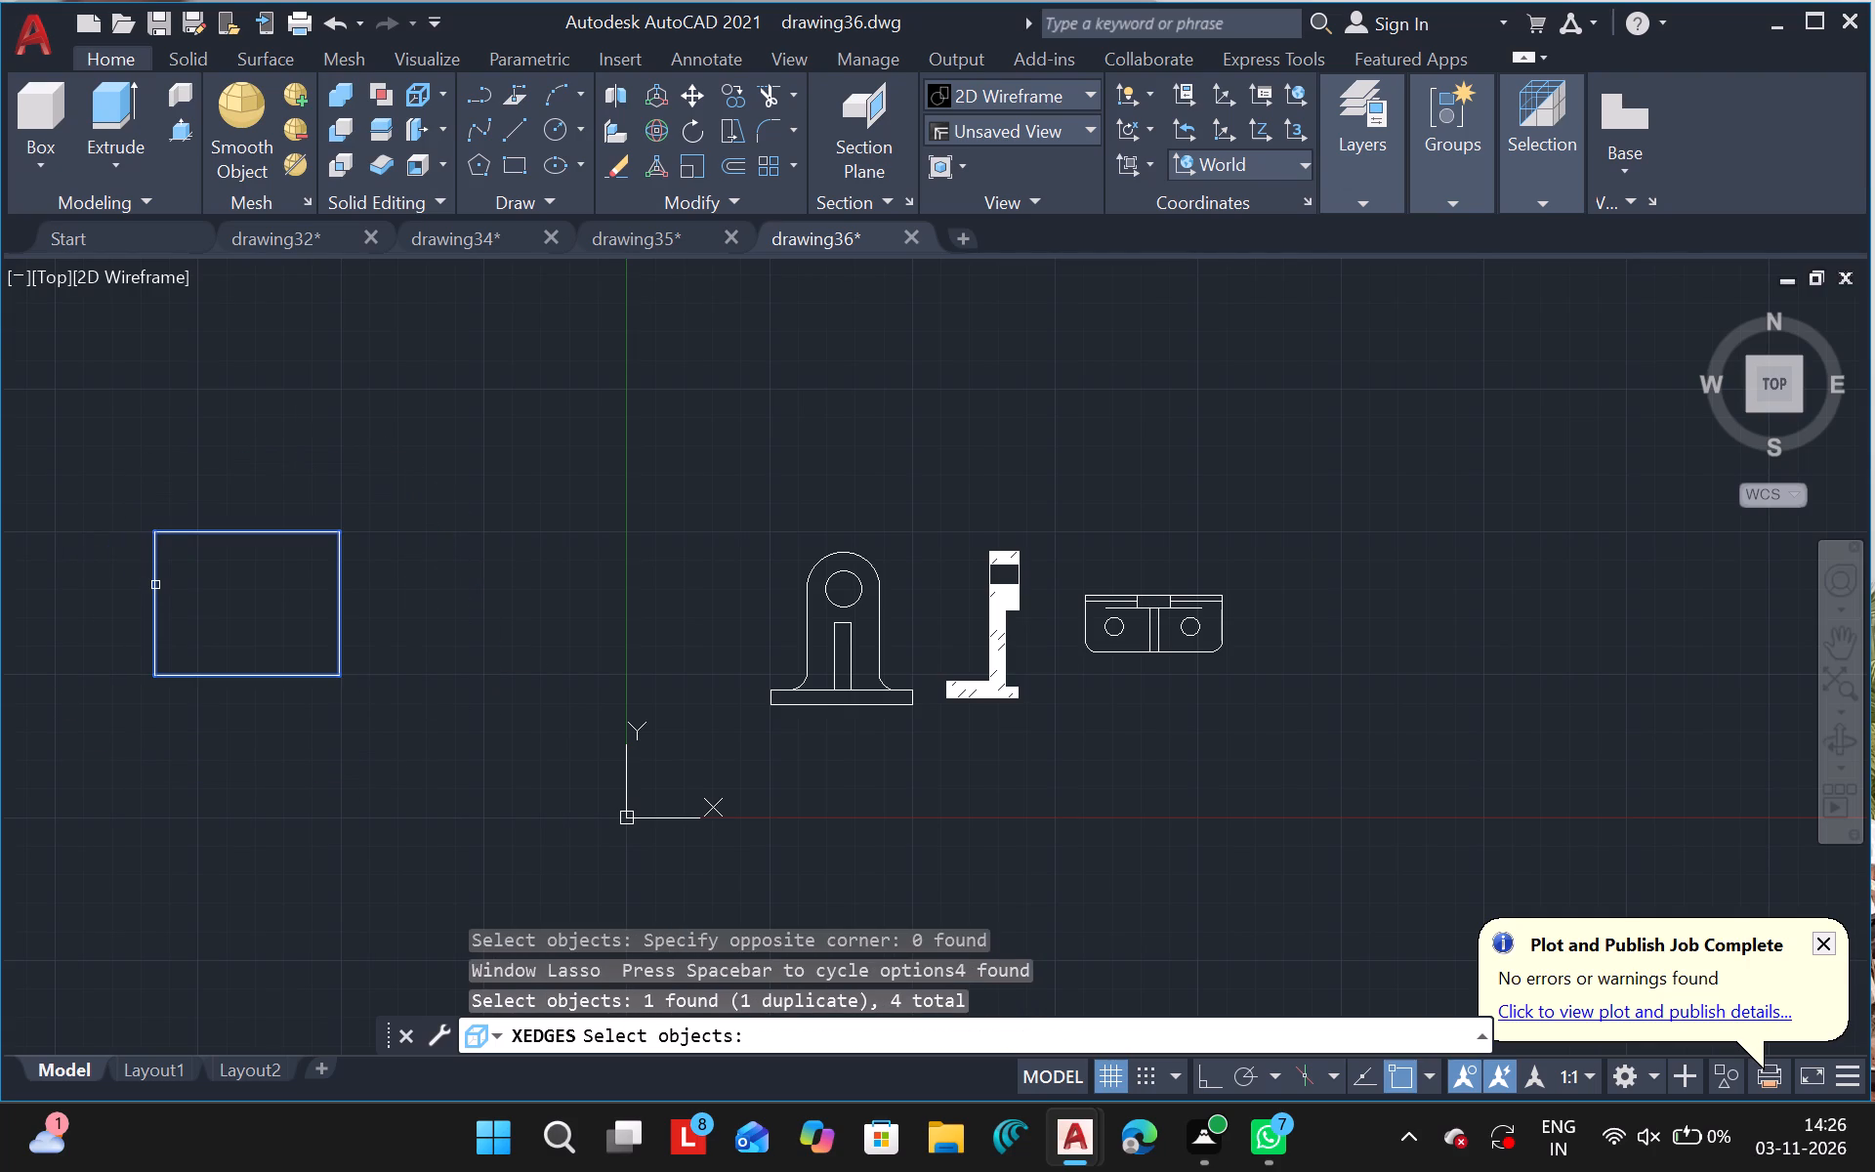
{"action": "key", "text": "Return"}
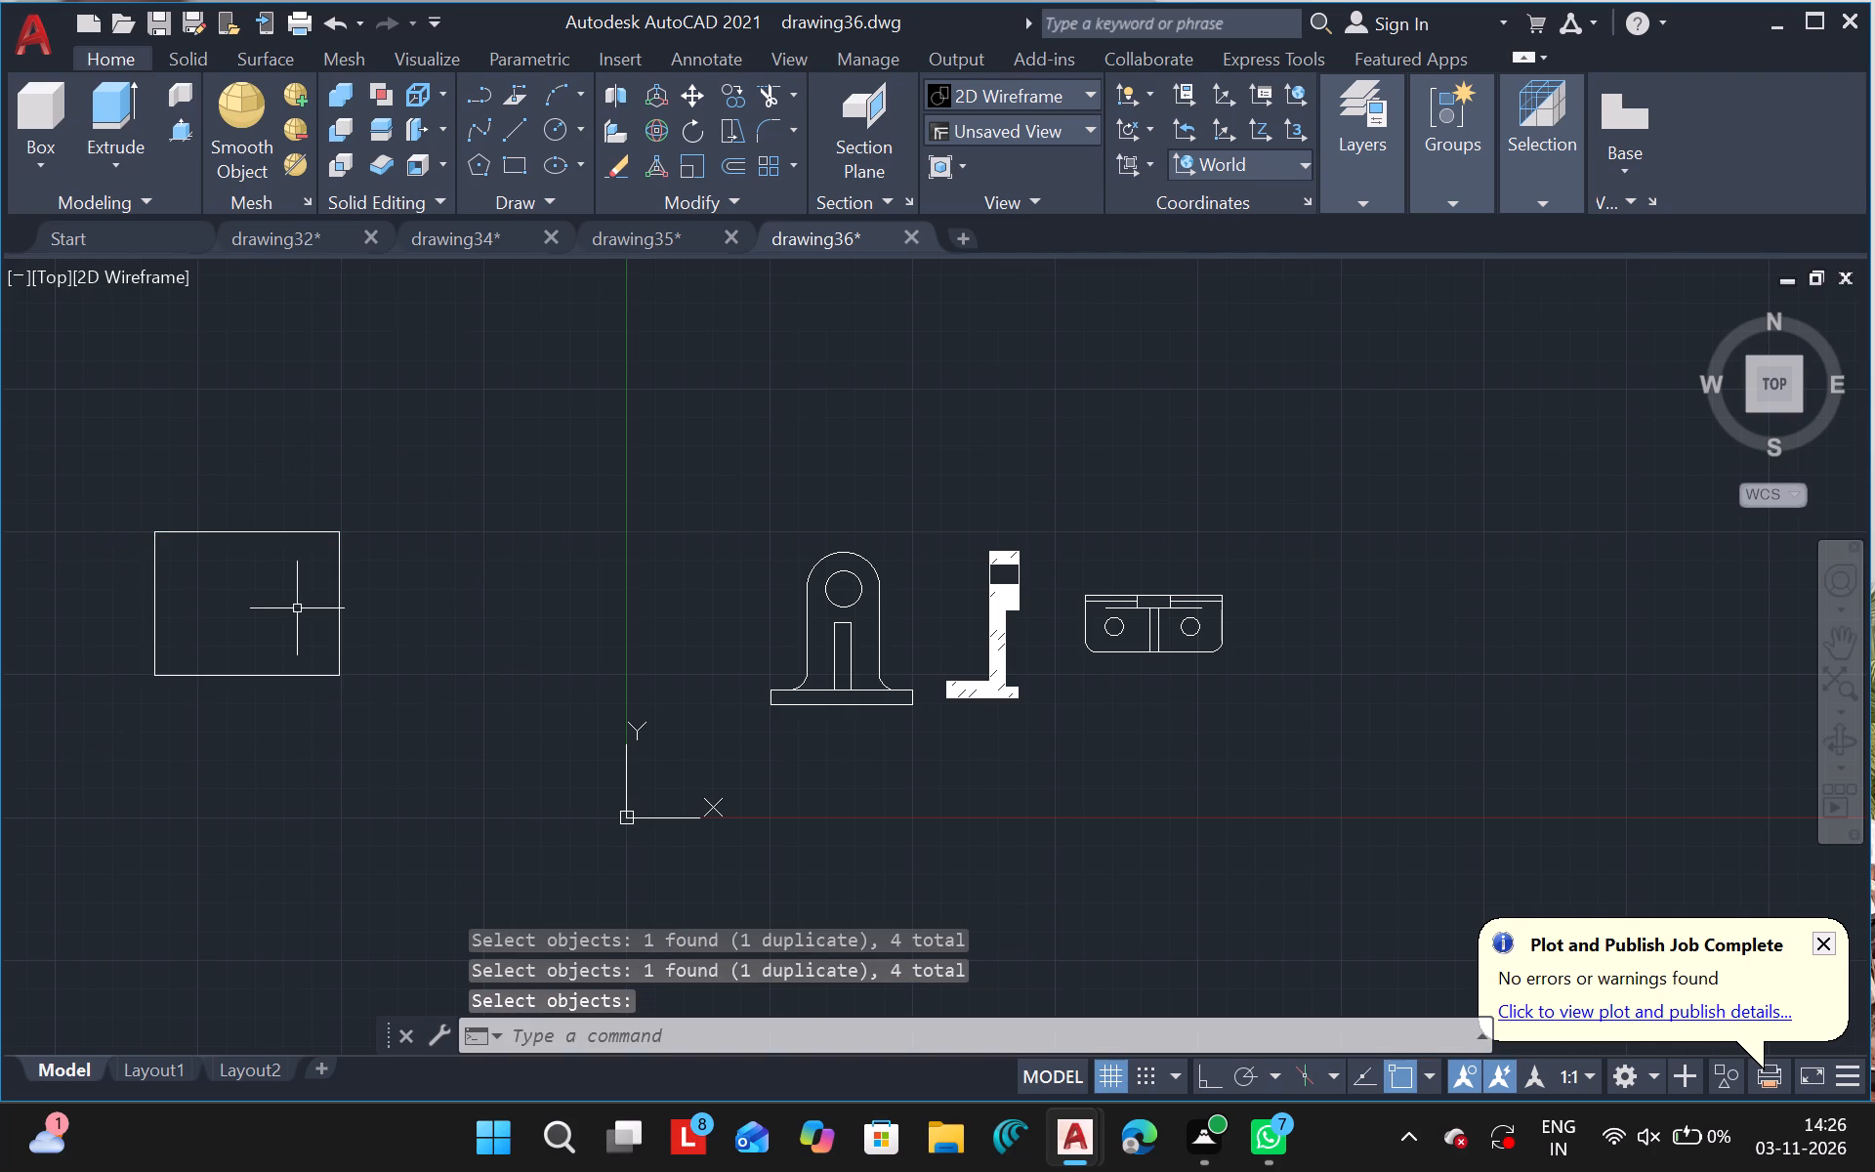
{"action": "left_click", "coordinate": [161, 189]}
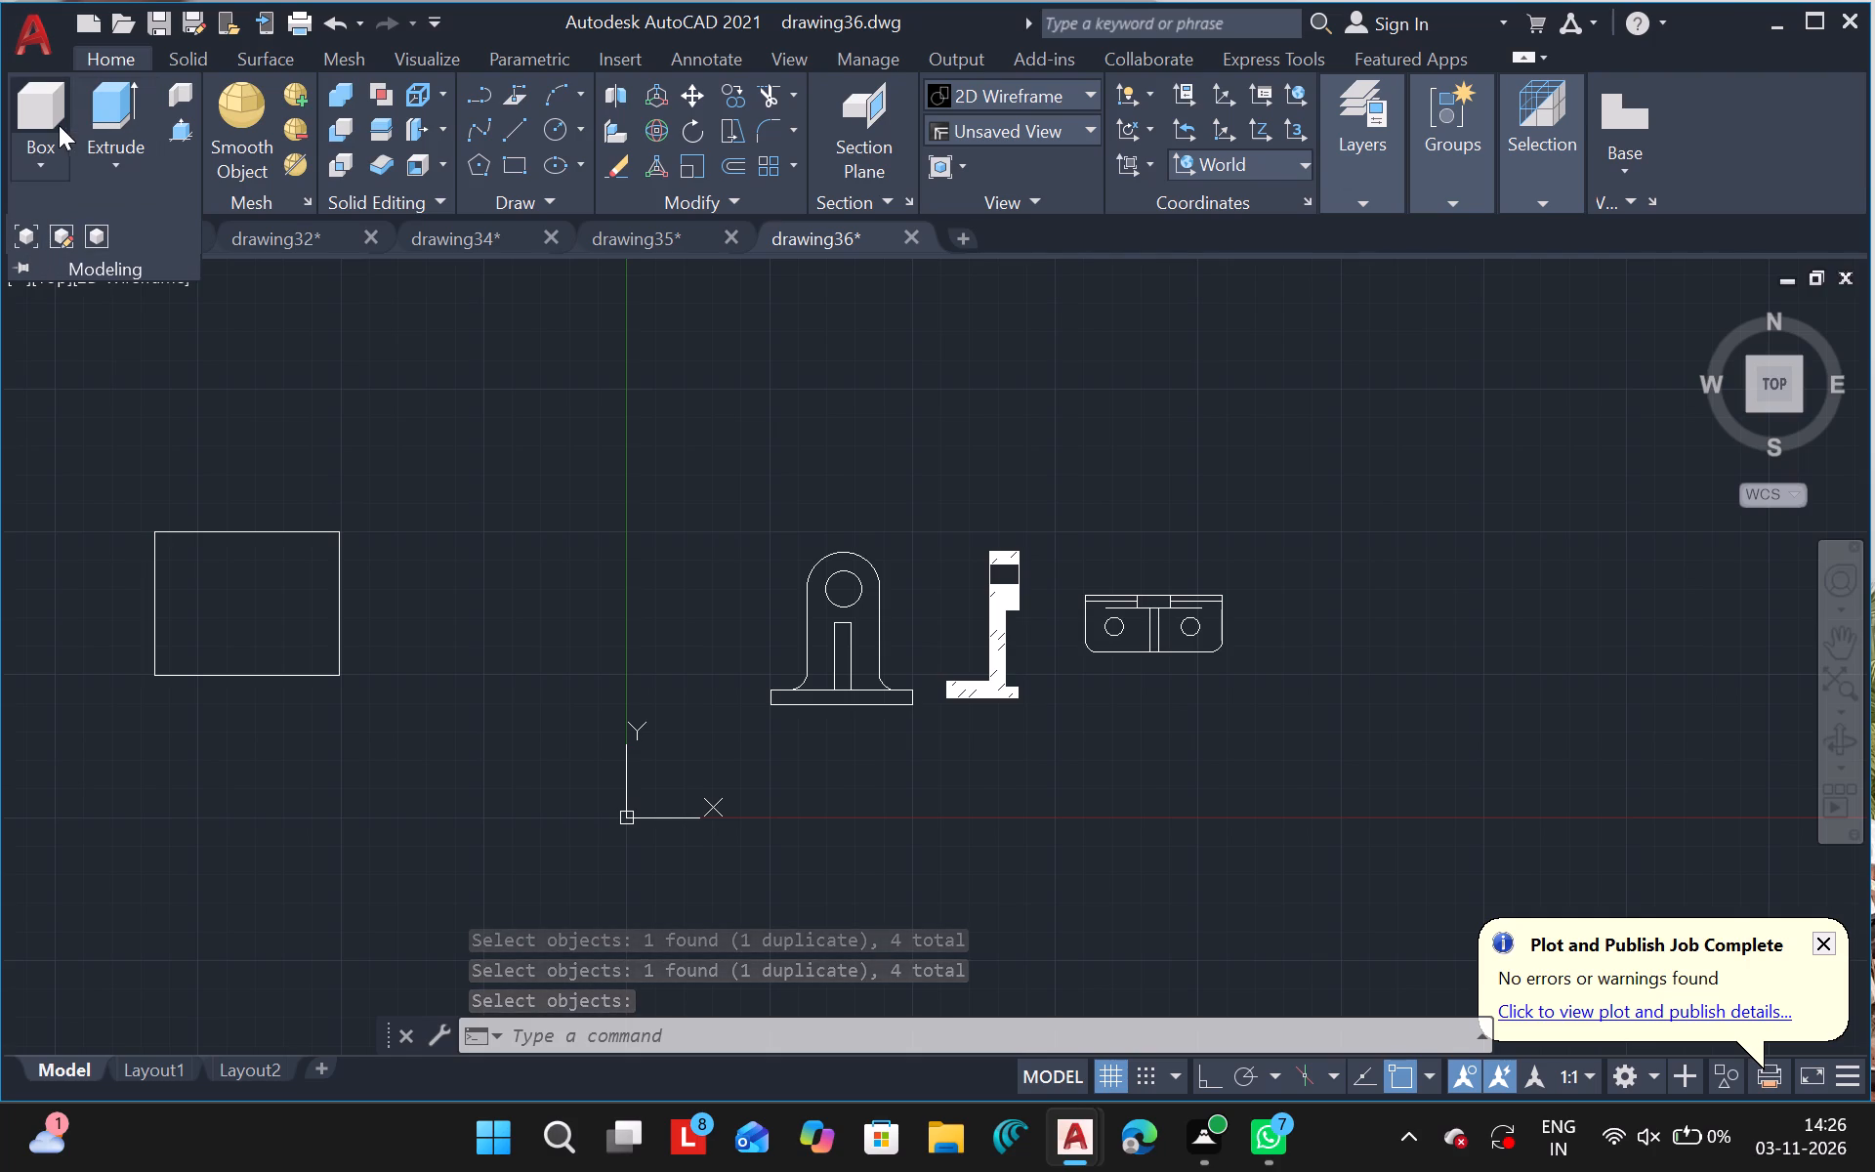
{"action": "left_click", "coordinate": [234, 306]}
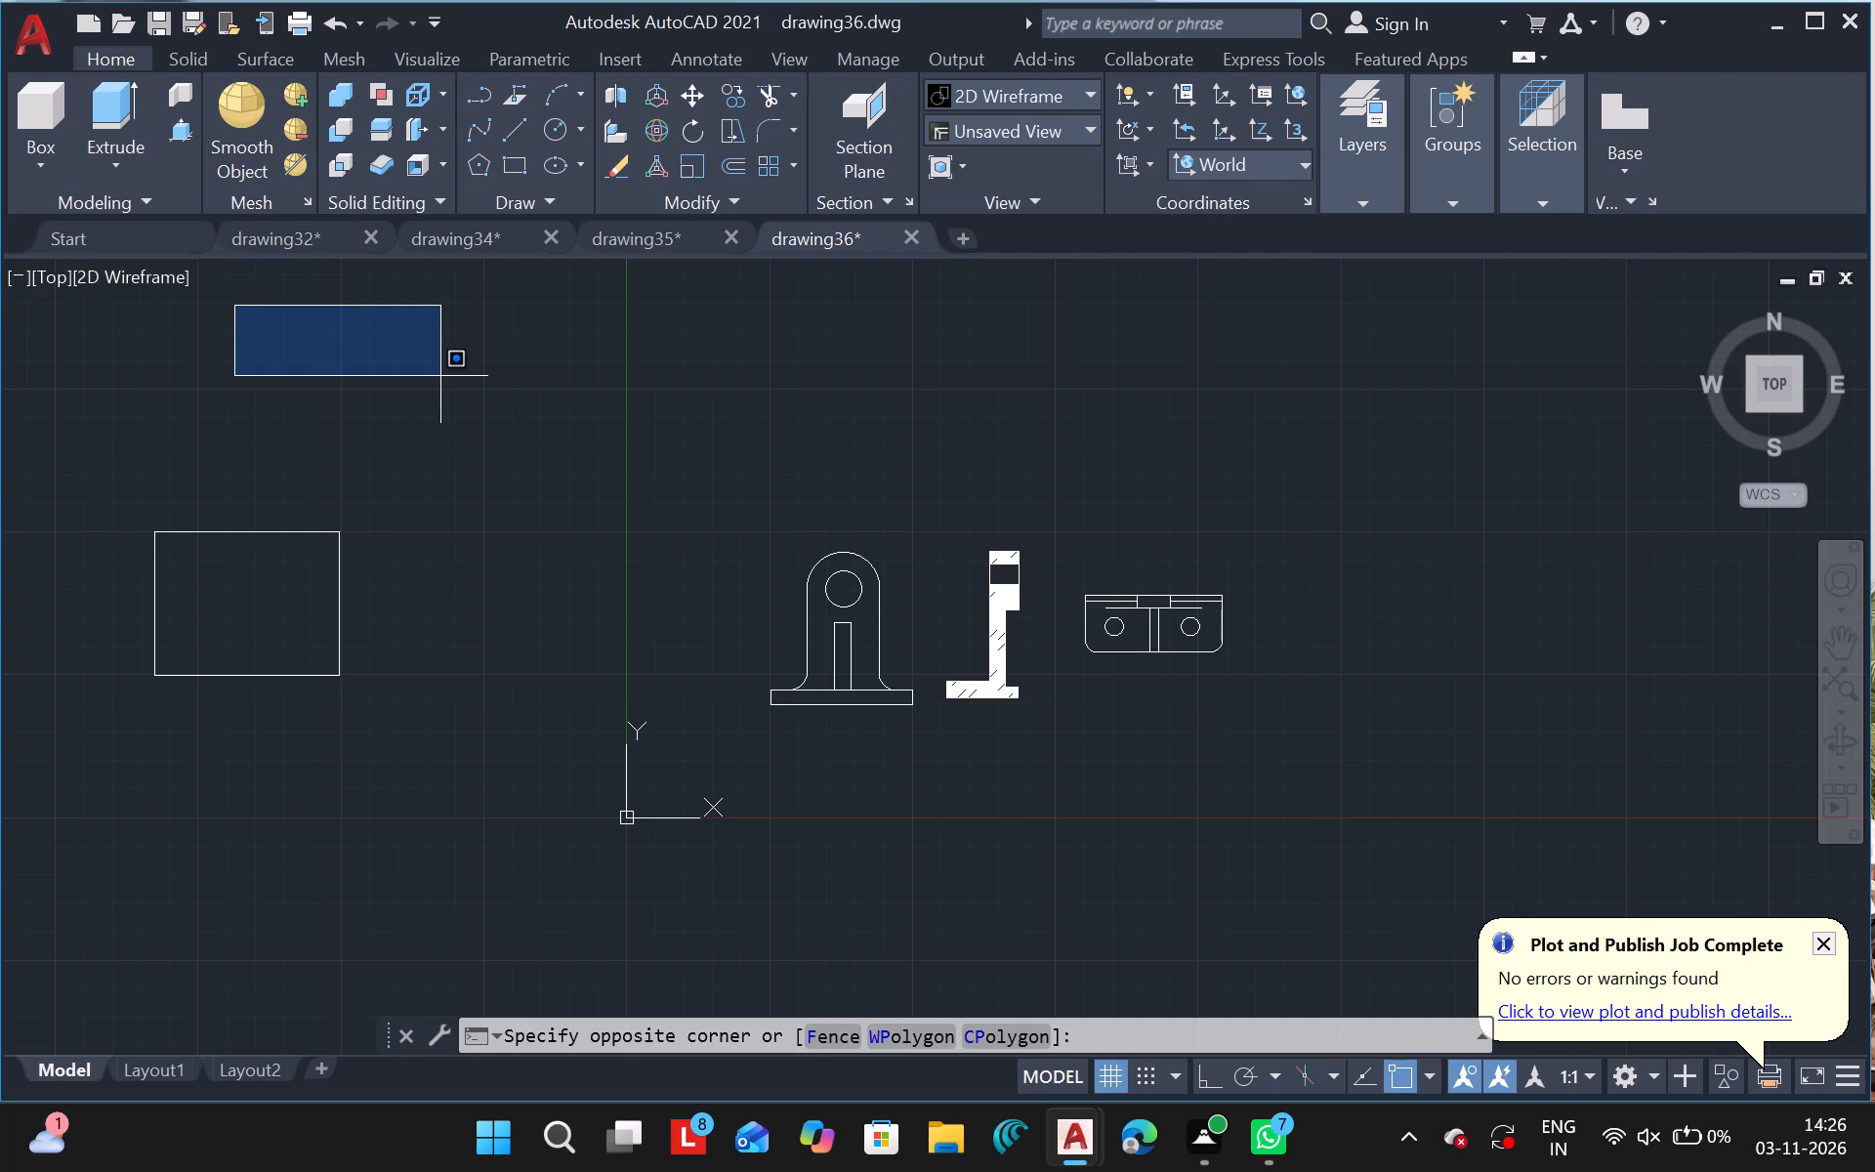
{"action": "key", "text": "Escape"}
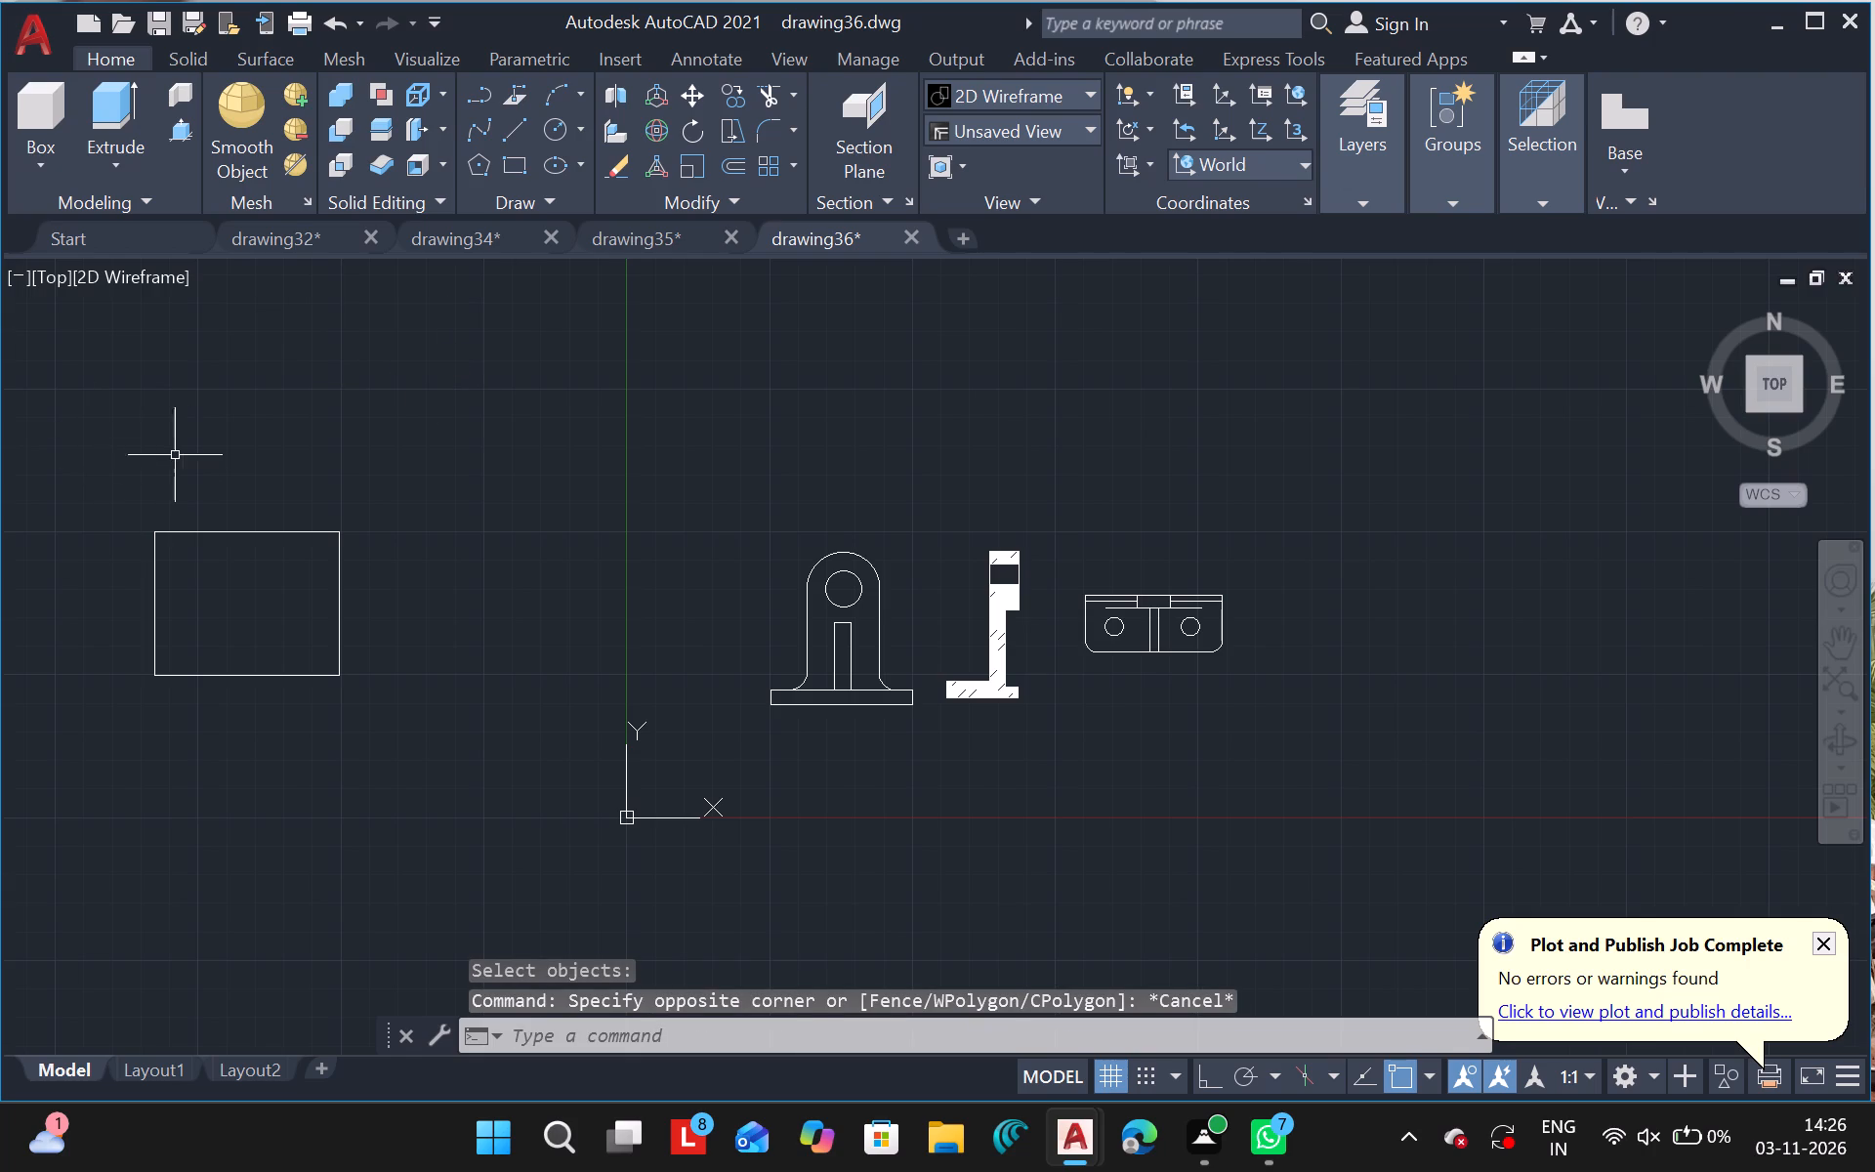
Erase the four lines of the test rectangle beside the bracket's front view.
{"action": "left_click_drag", "start_coordinate": [114, 485], "coordinate": [104, 770]}
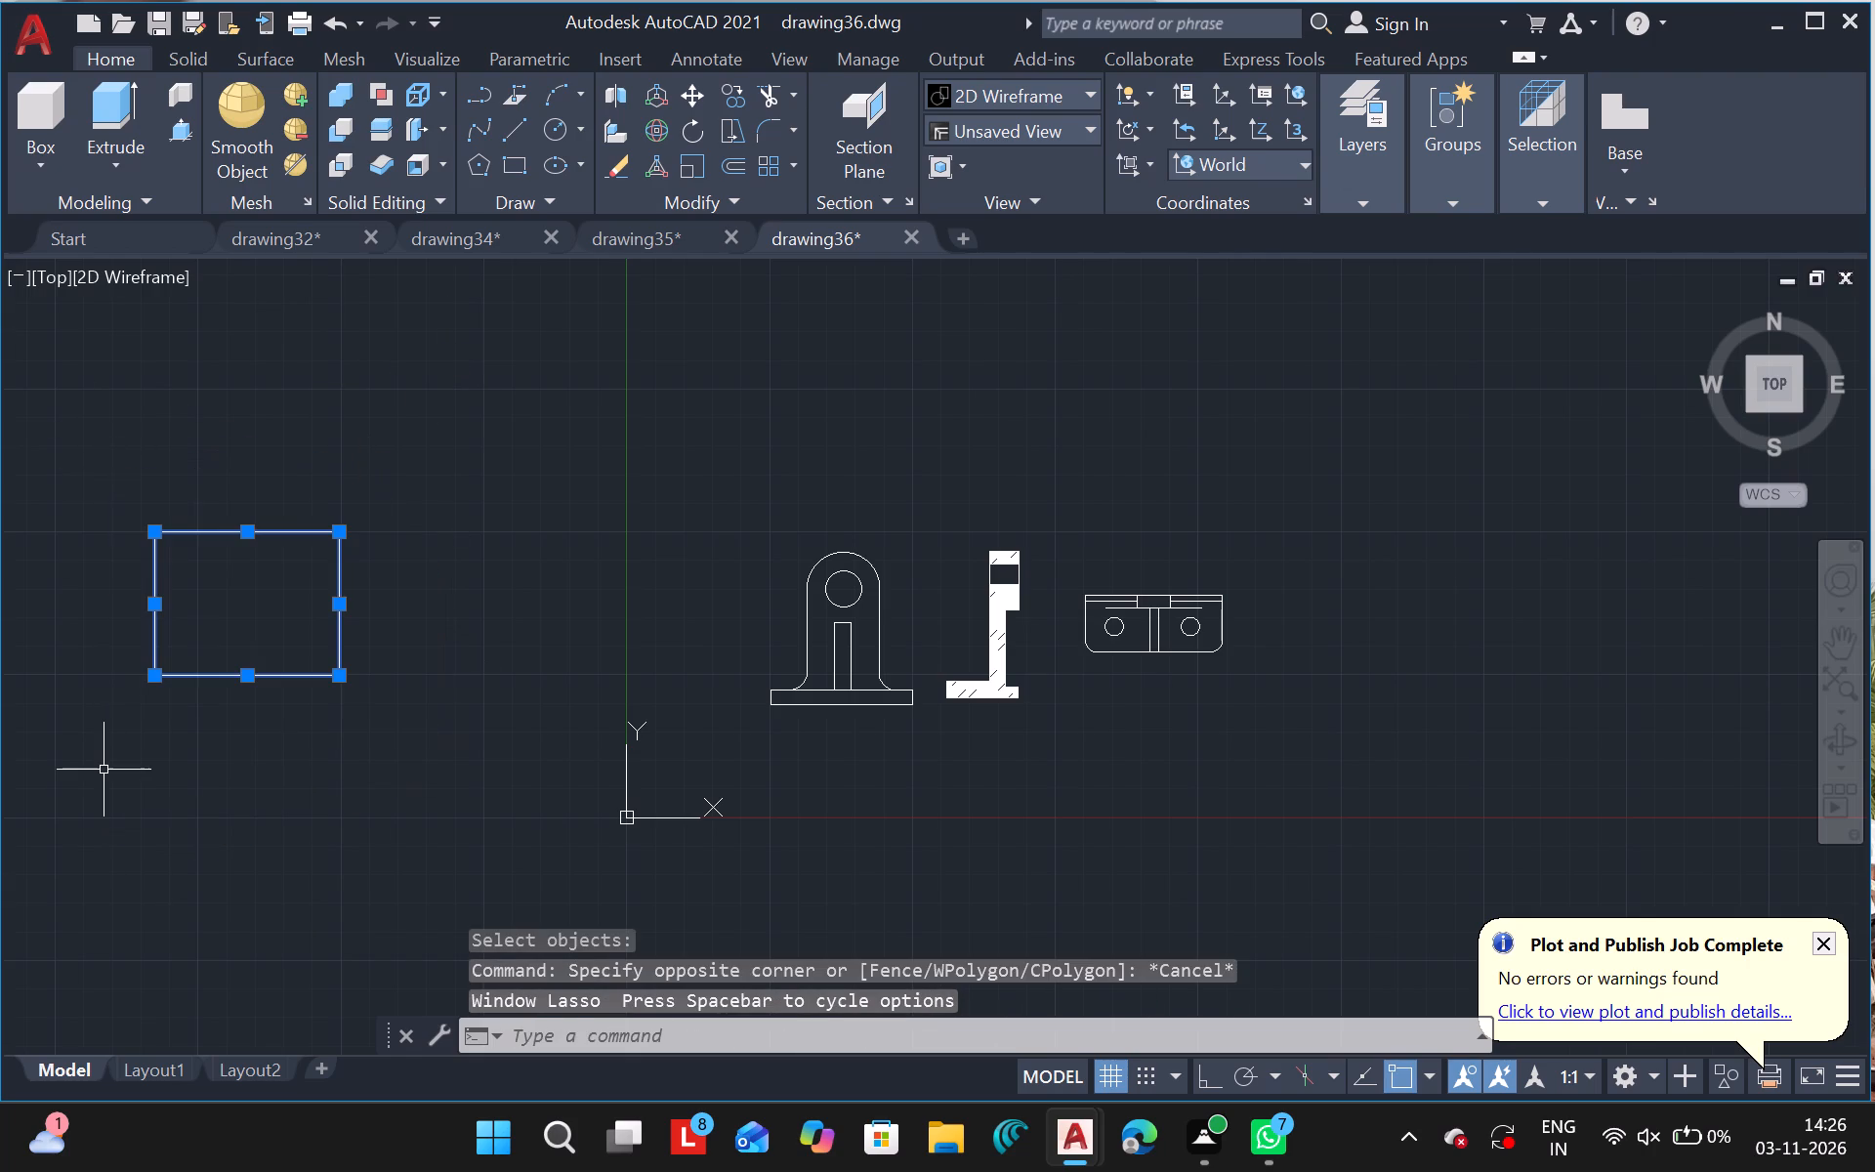
{"action": "key", "text": "Delete"}
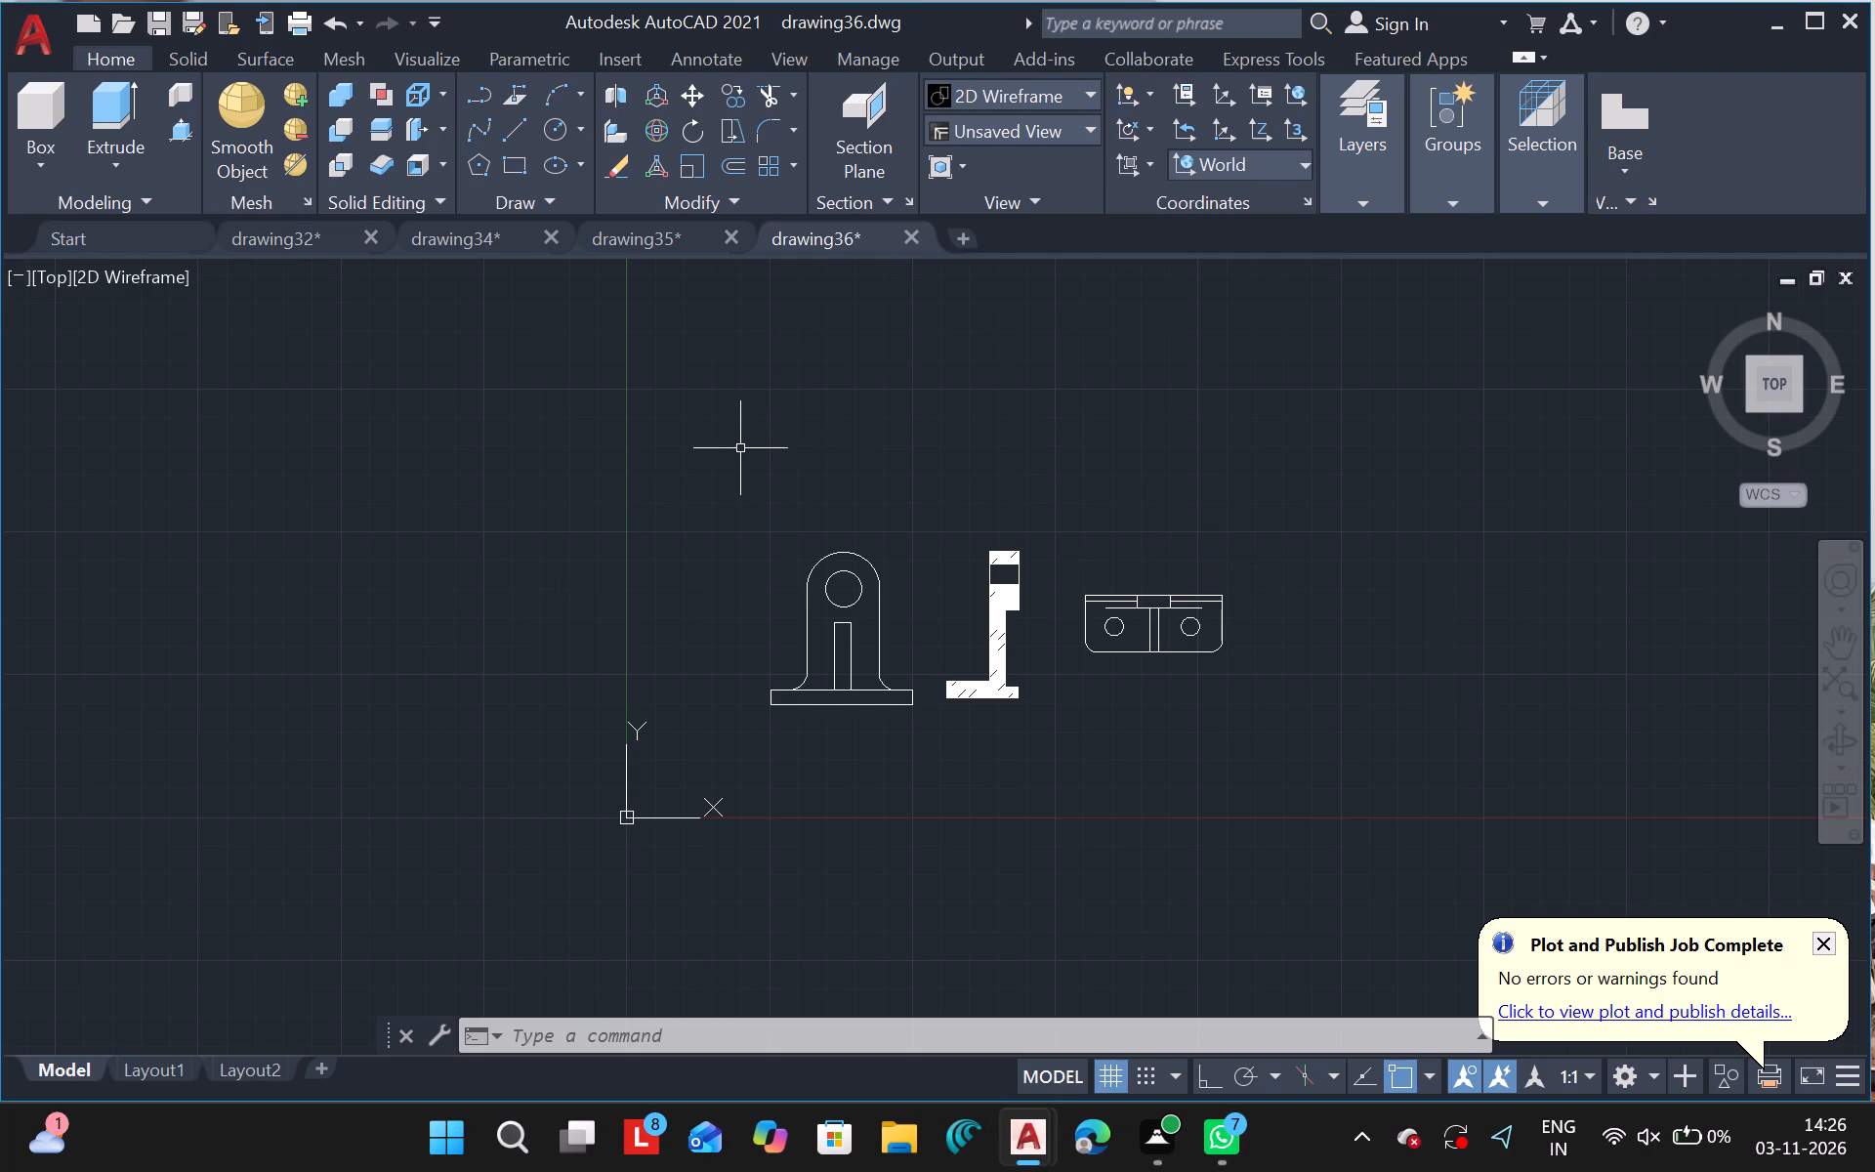
Dismiss the plot and publish job notification.
{"action": "left_click", "coordinate": [1824, 947]}
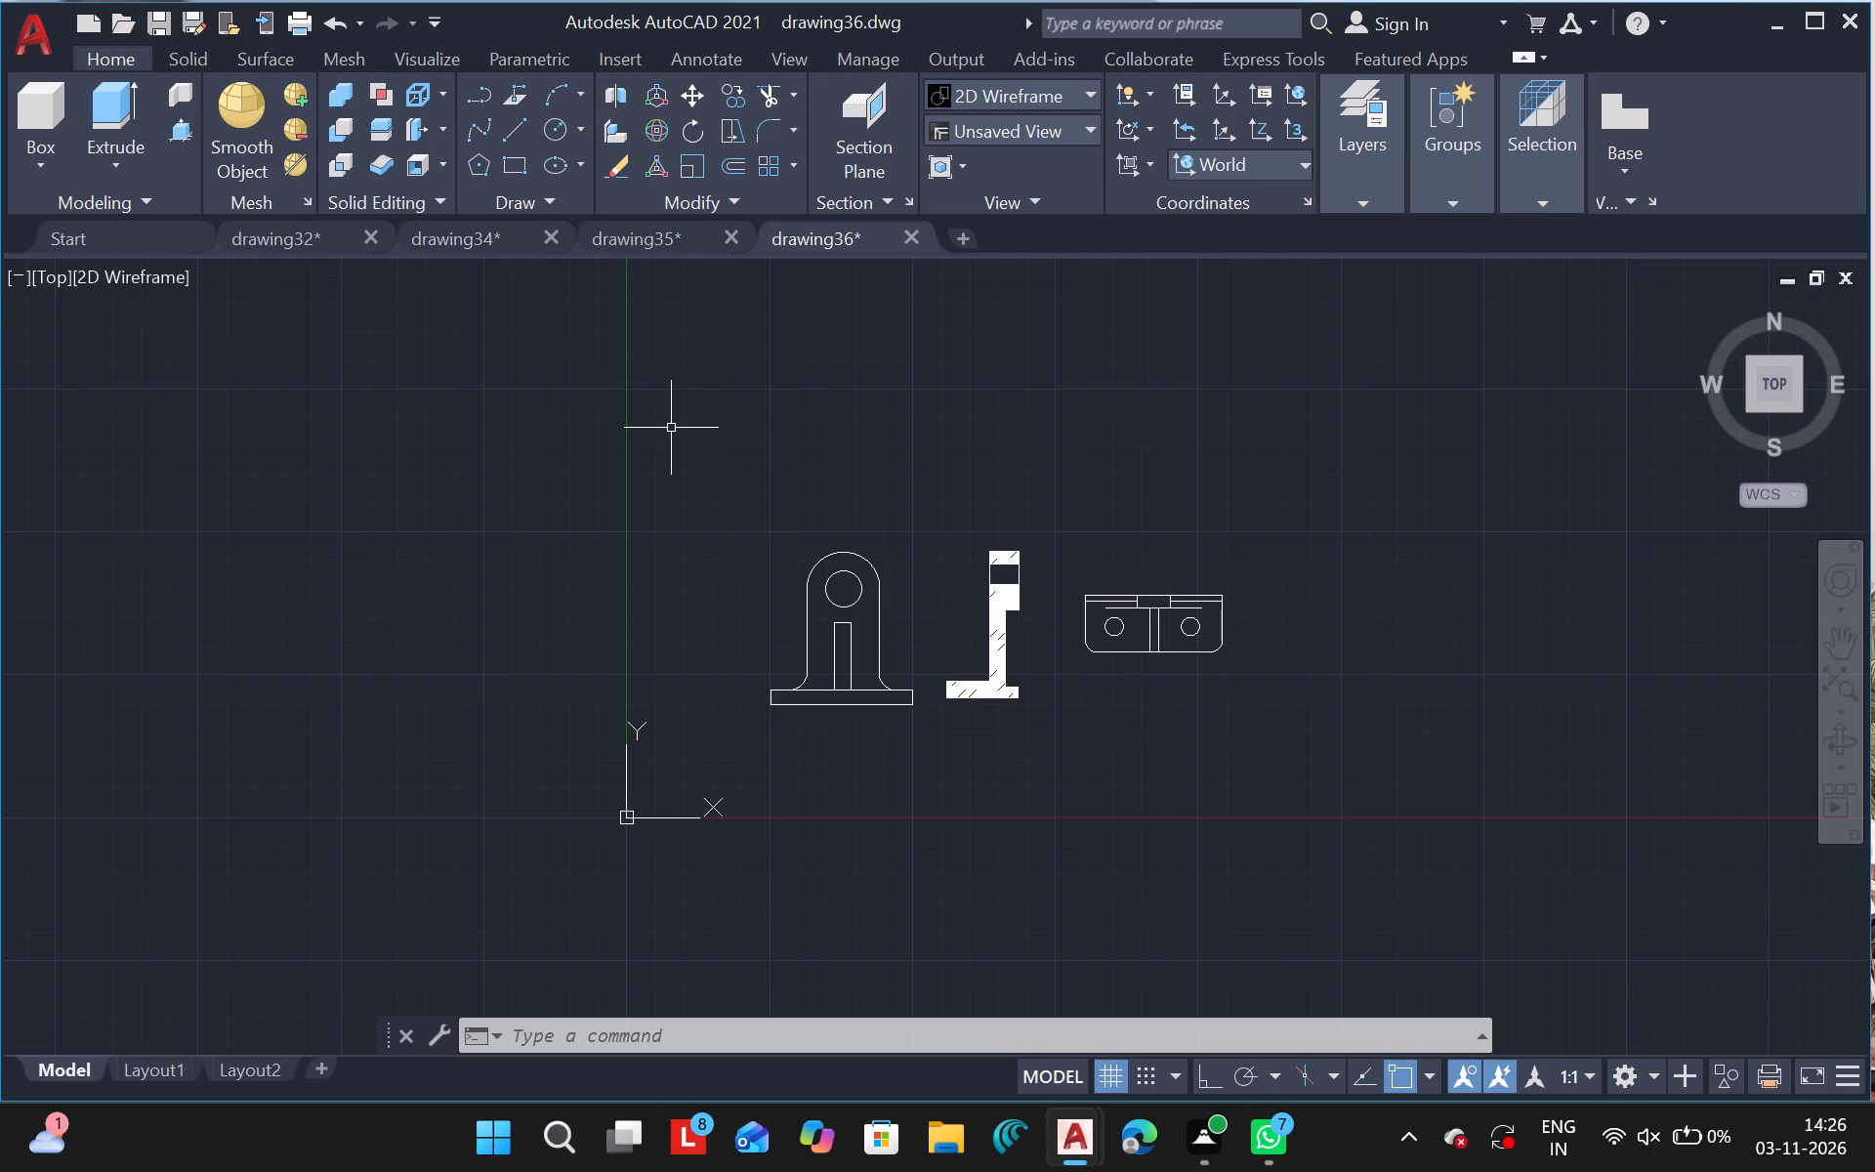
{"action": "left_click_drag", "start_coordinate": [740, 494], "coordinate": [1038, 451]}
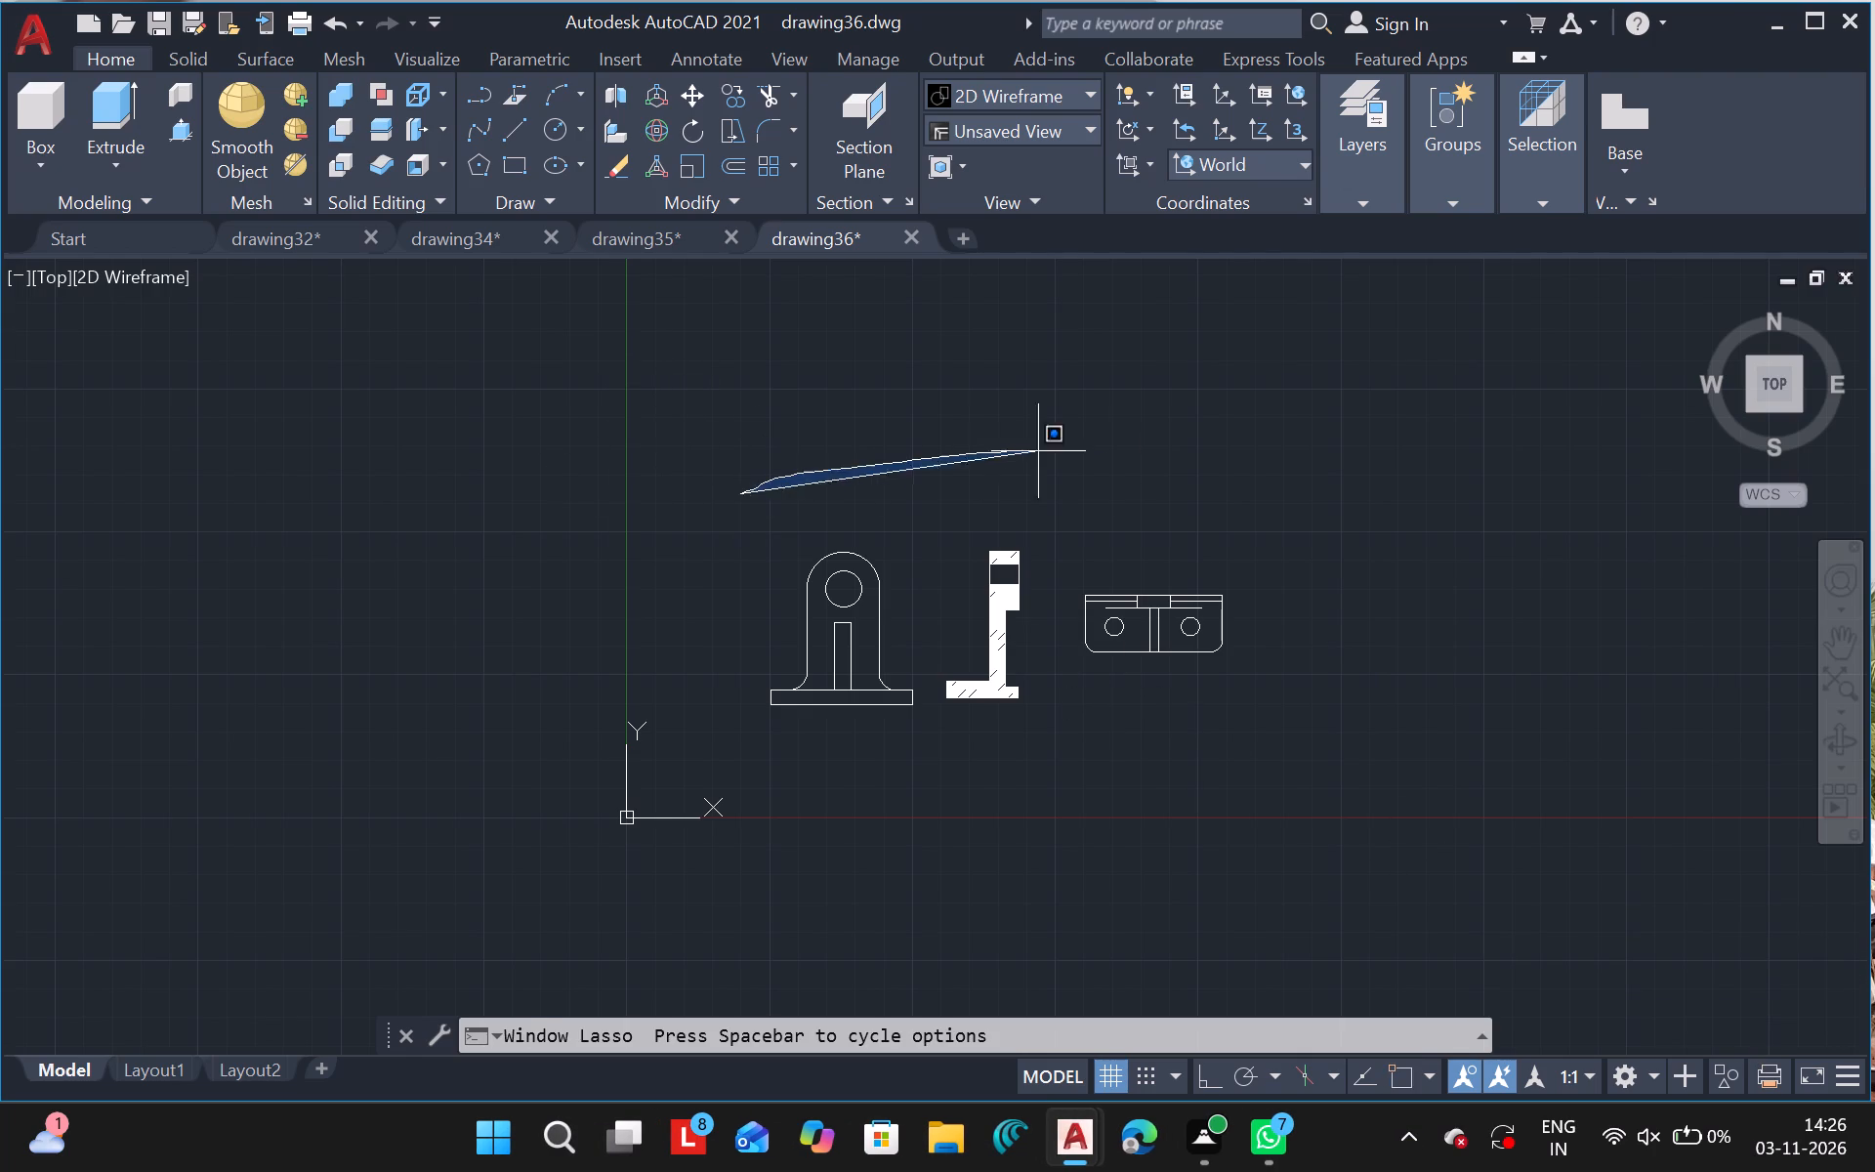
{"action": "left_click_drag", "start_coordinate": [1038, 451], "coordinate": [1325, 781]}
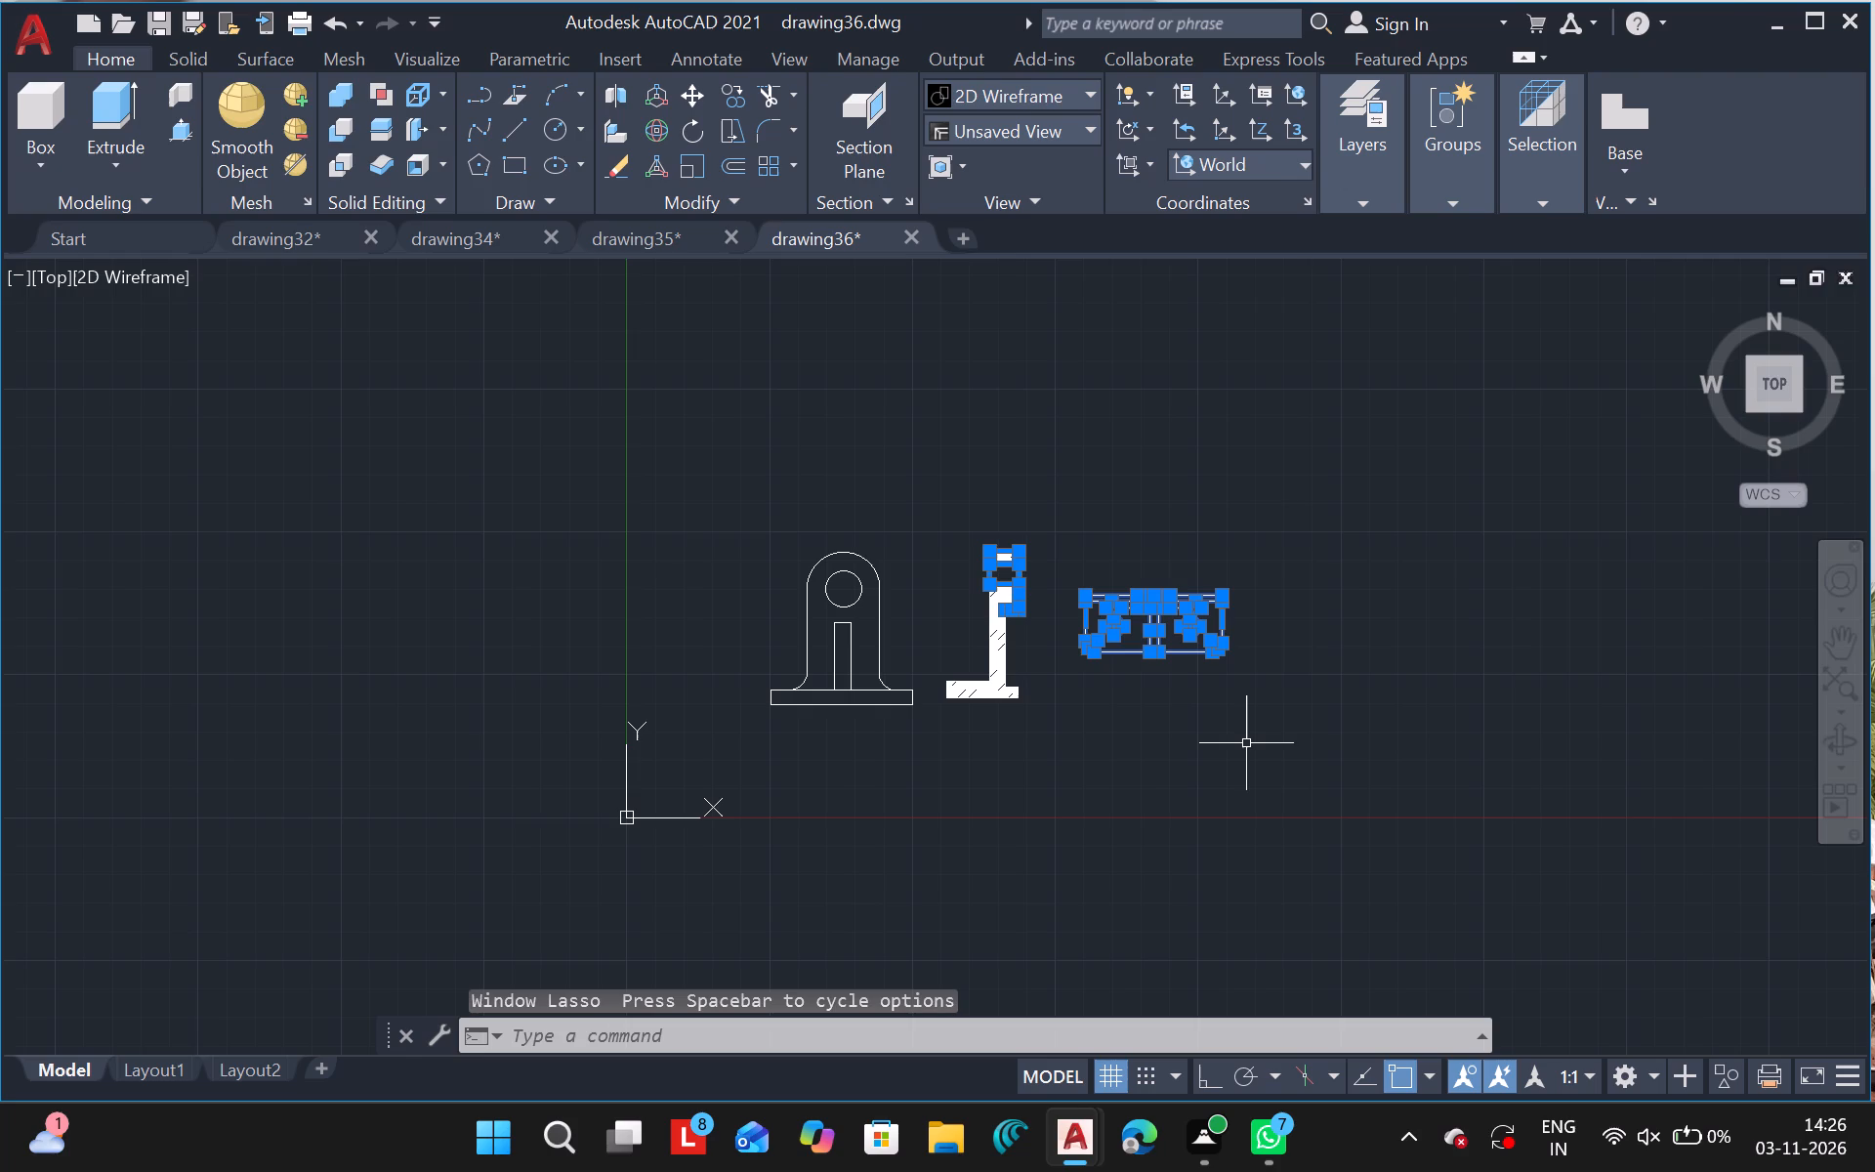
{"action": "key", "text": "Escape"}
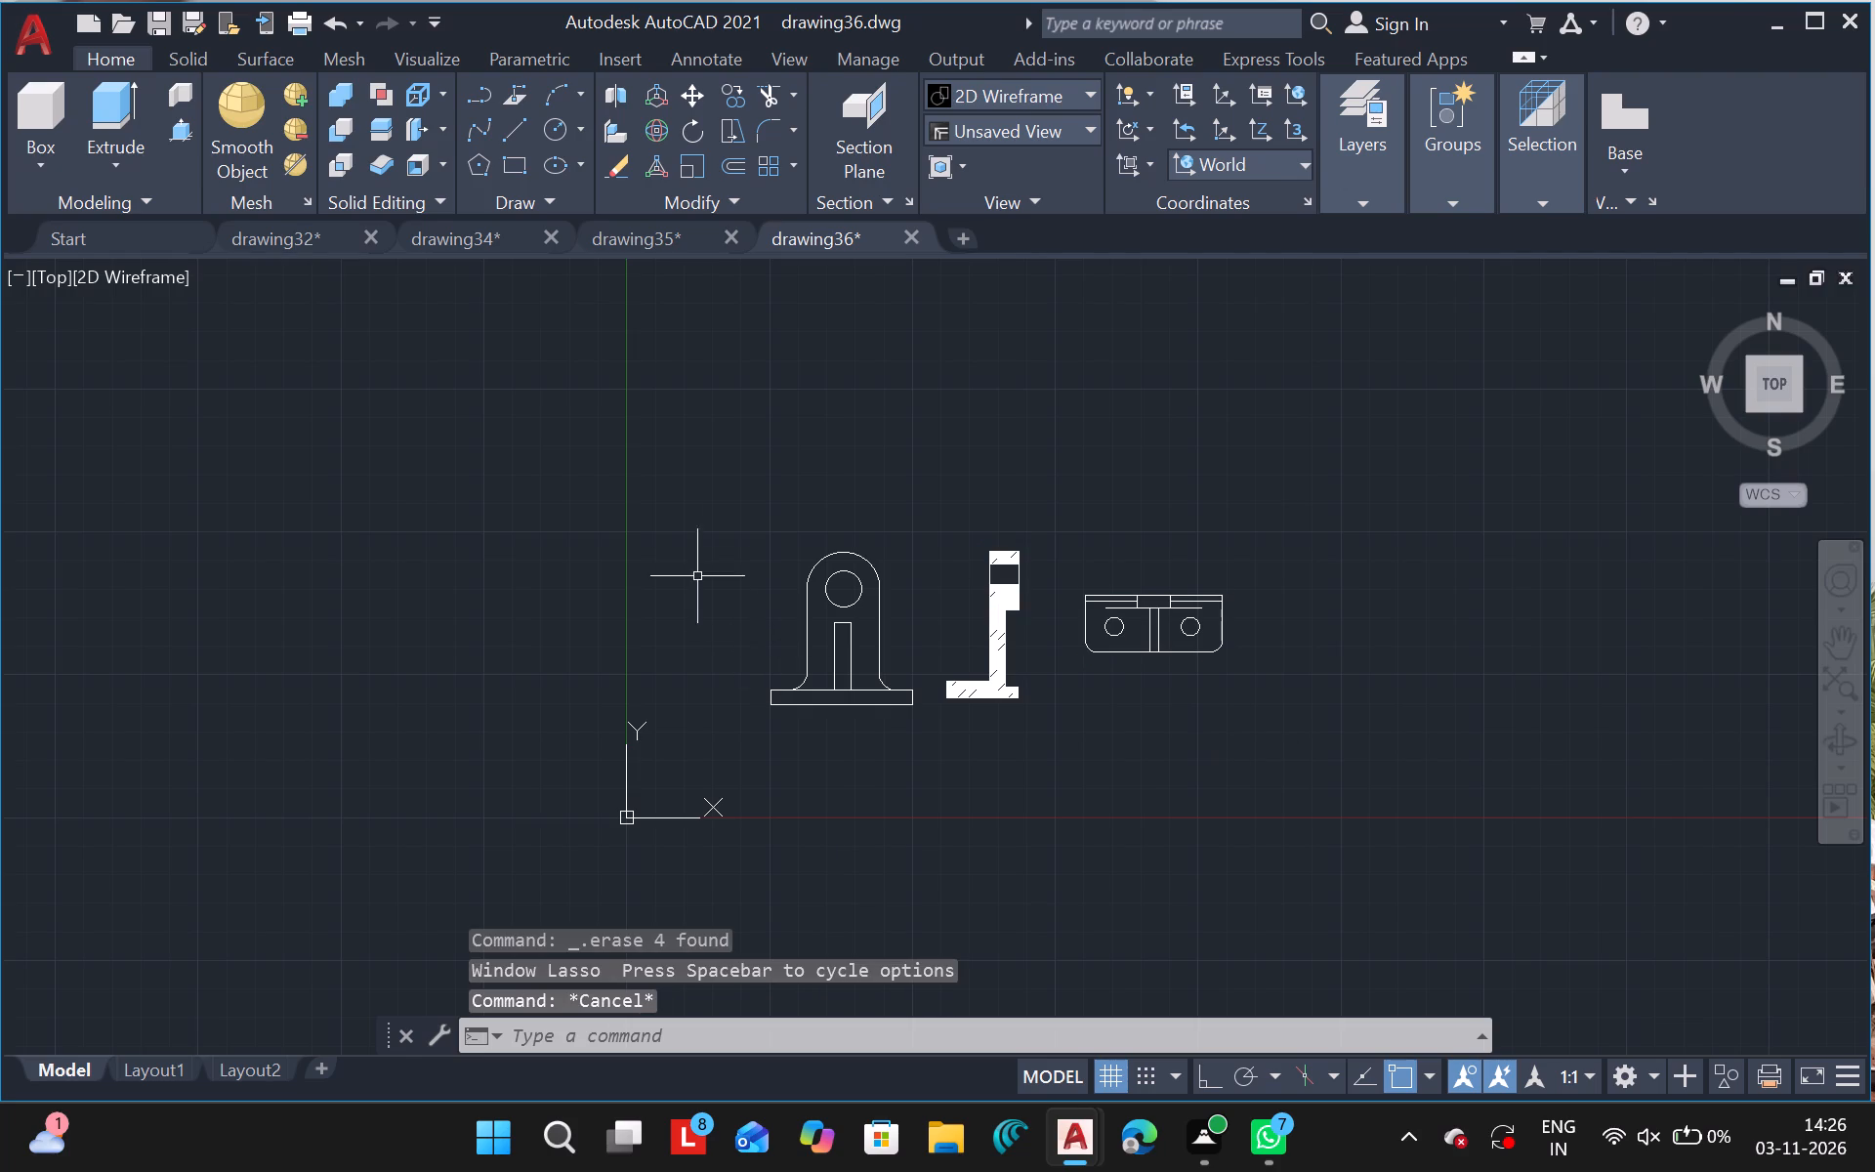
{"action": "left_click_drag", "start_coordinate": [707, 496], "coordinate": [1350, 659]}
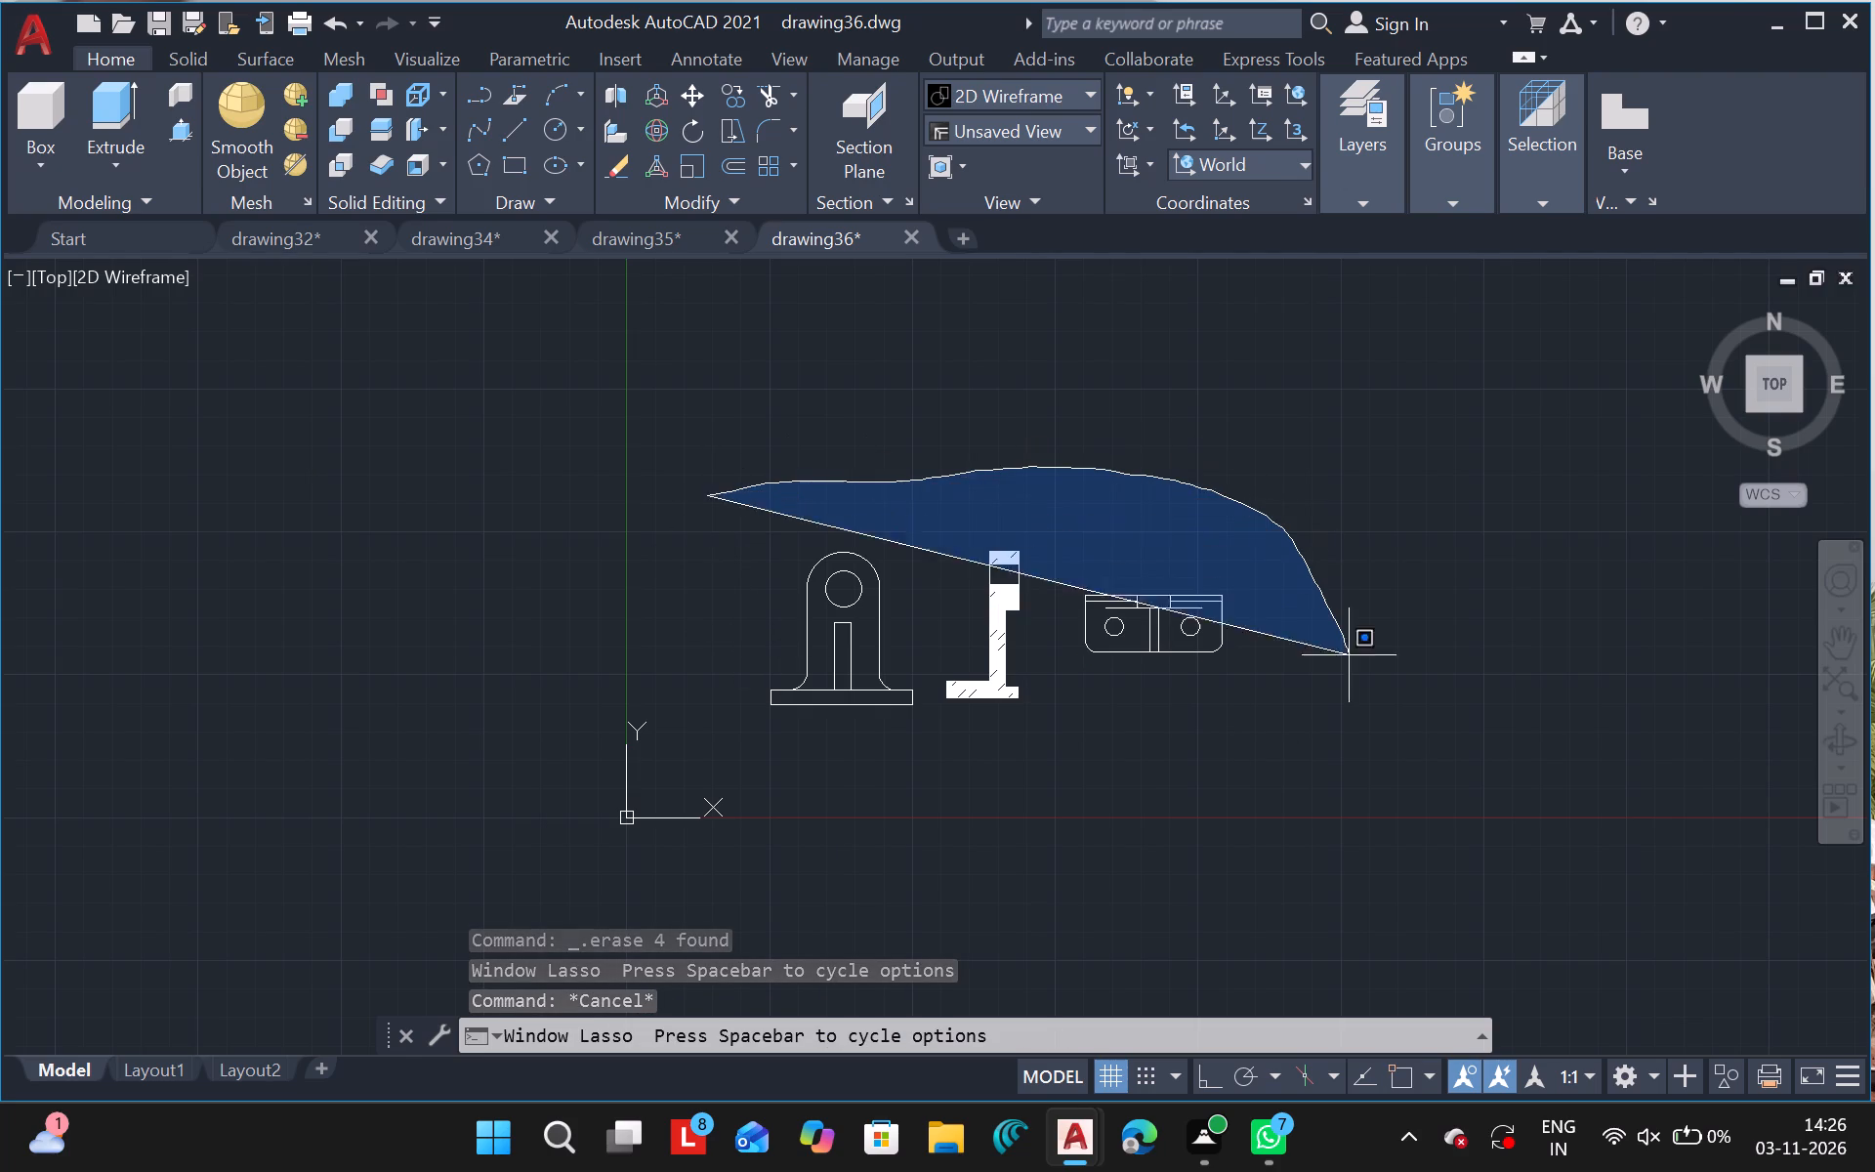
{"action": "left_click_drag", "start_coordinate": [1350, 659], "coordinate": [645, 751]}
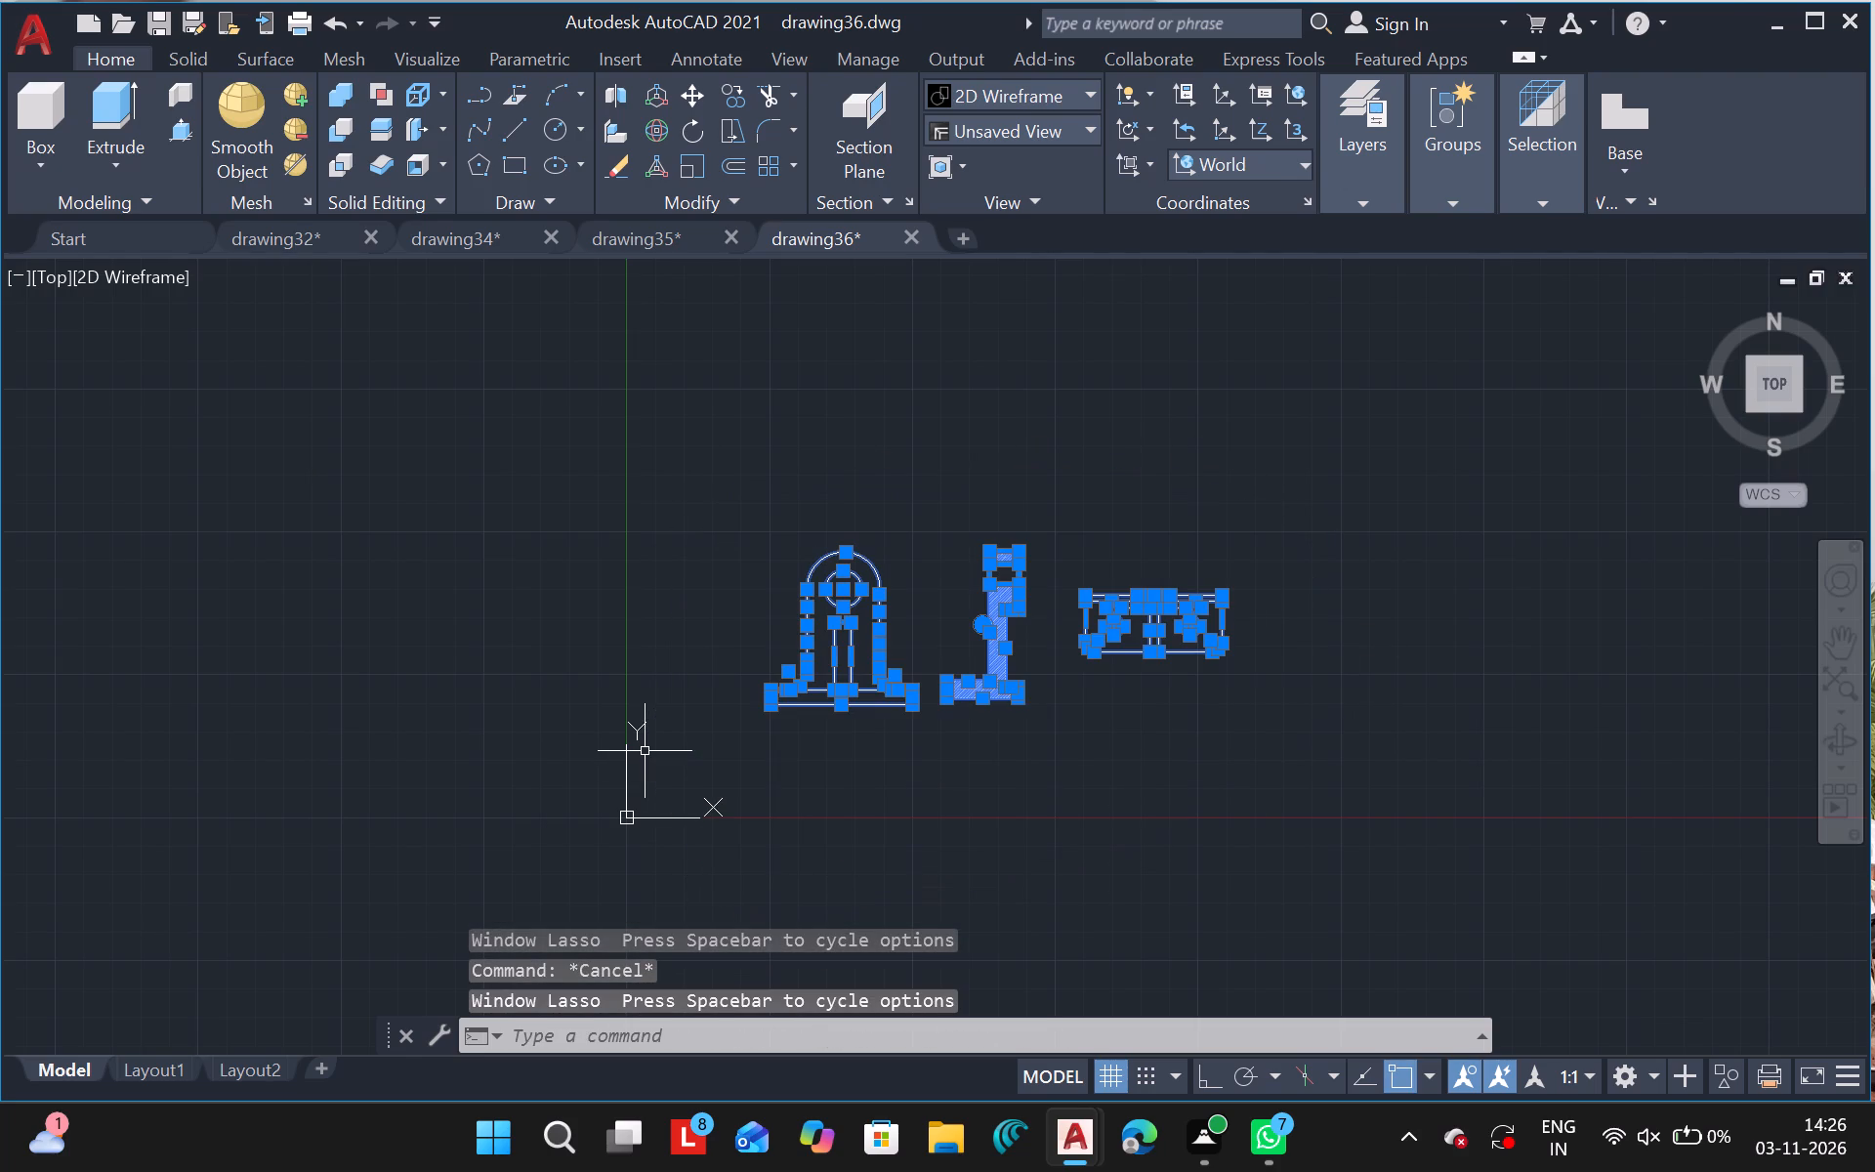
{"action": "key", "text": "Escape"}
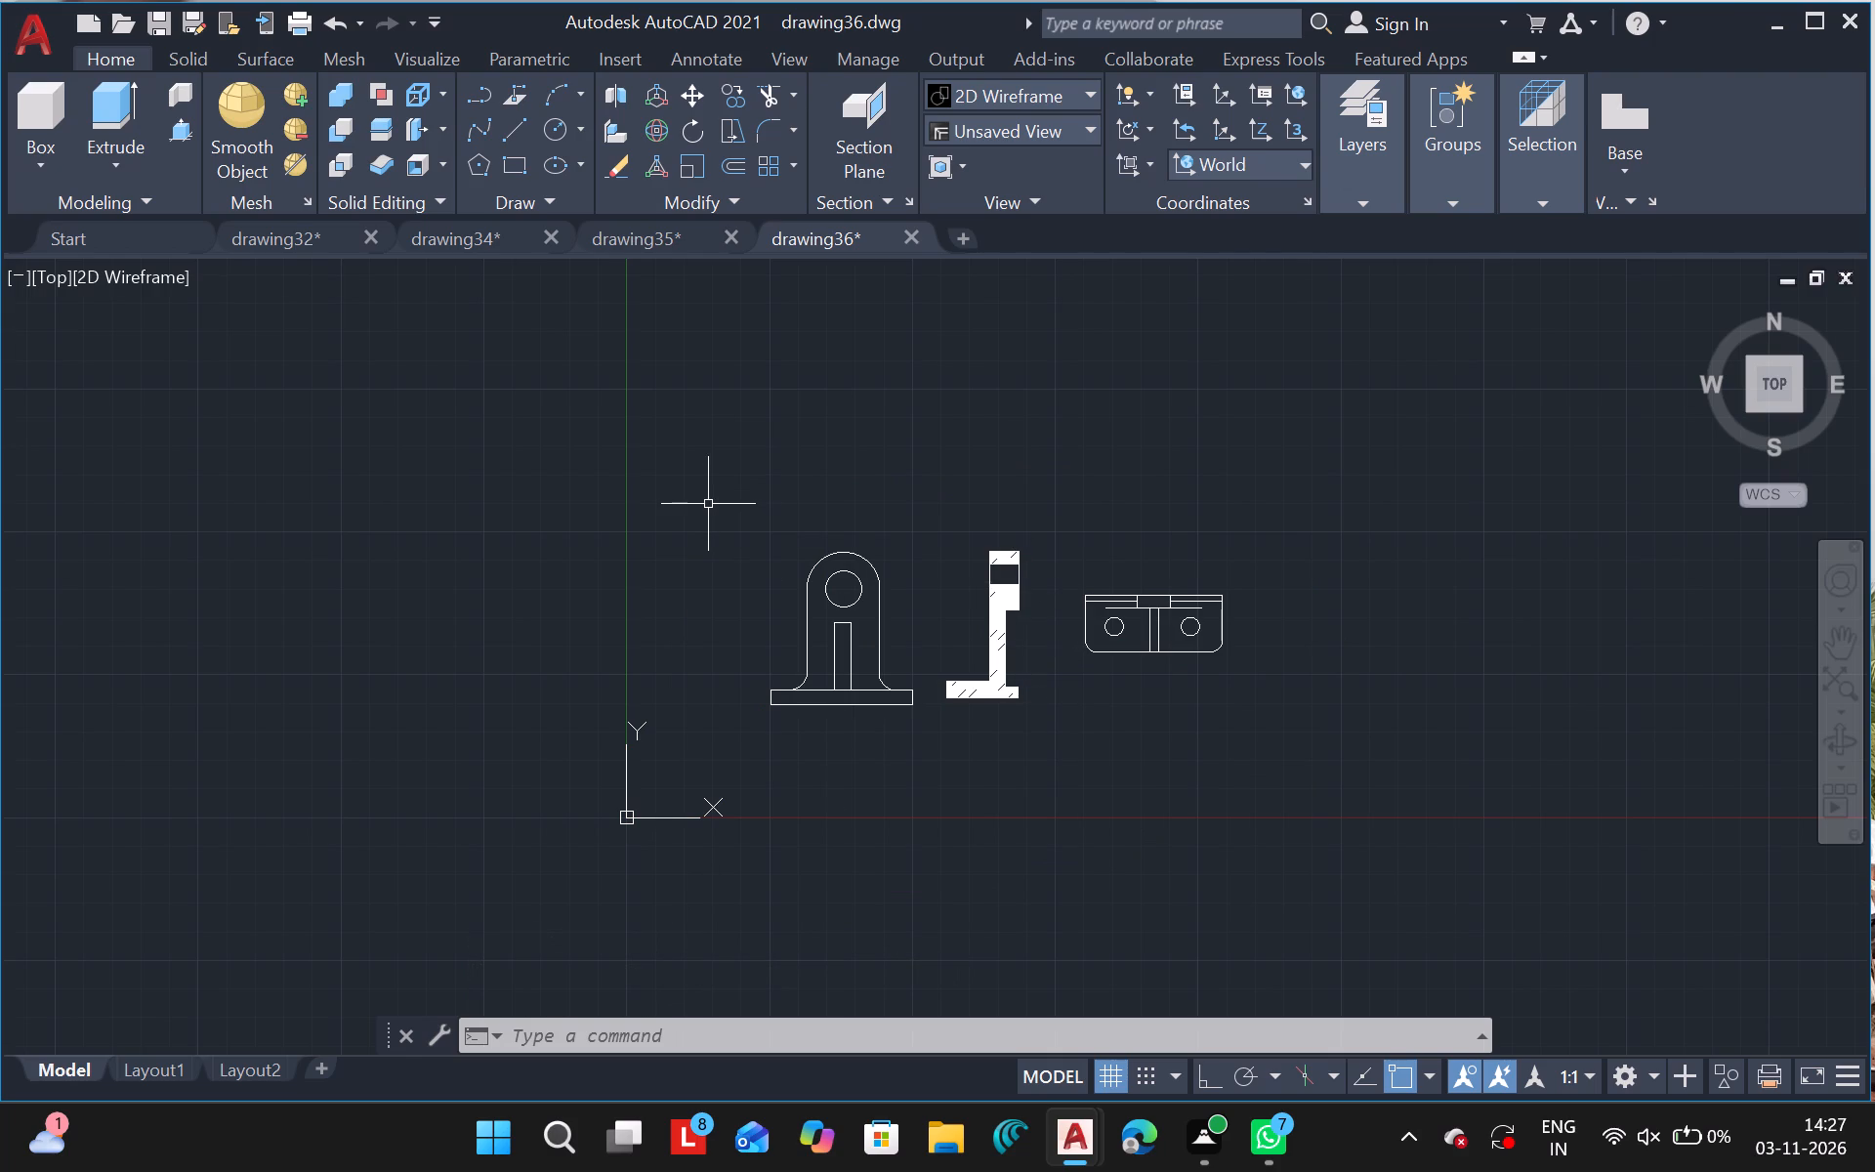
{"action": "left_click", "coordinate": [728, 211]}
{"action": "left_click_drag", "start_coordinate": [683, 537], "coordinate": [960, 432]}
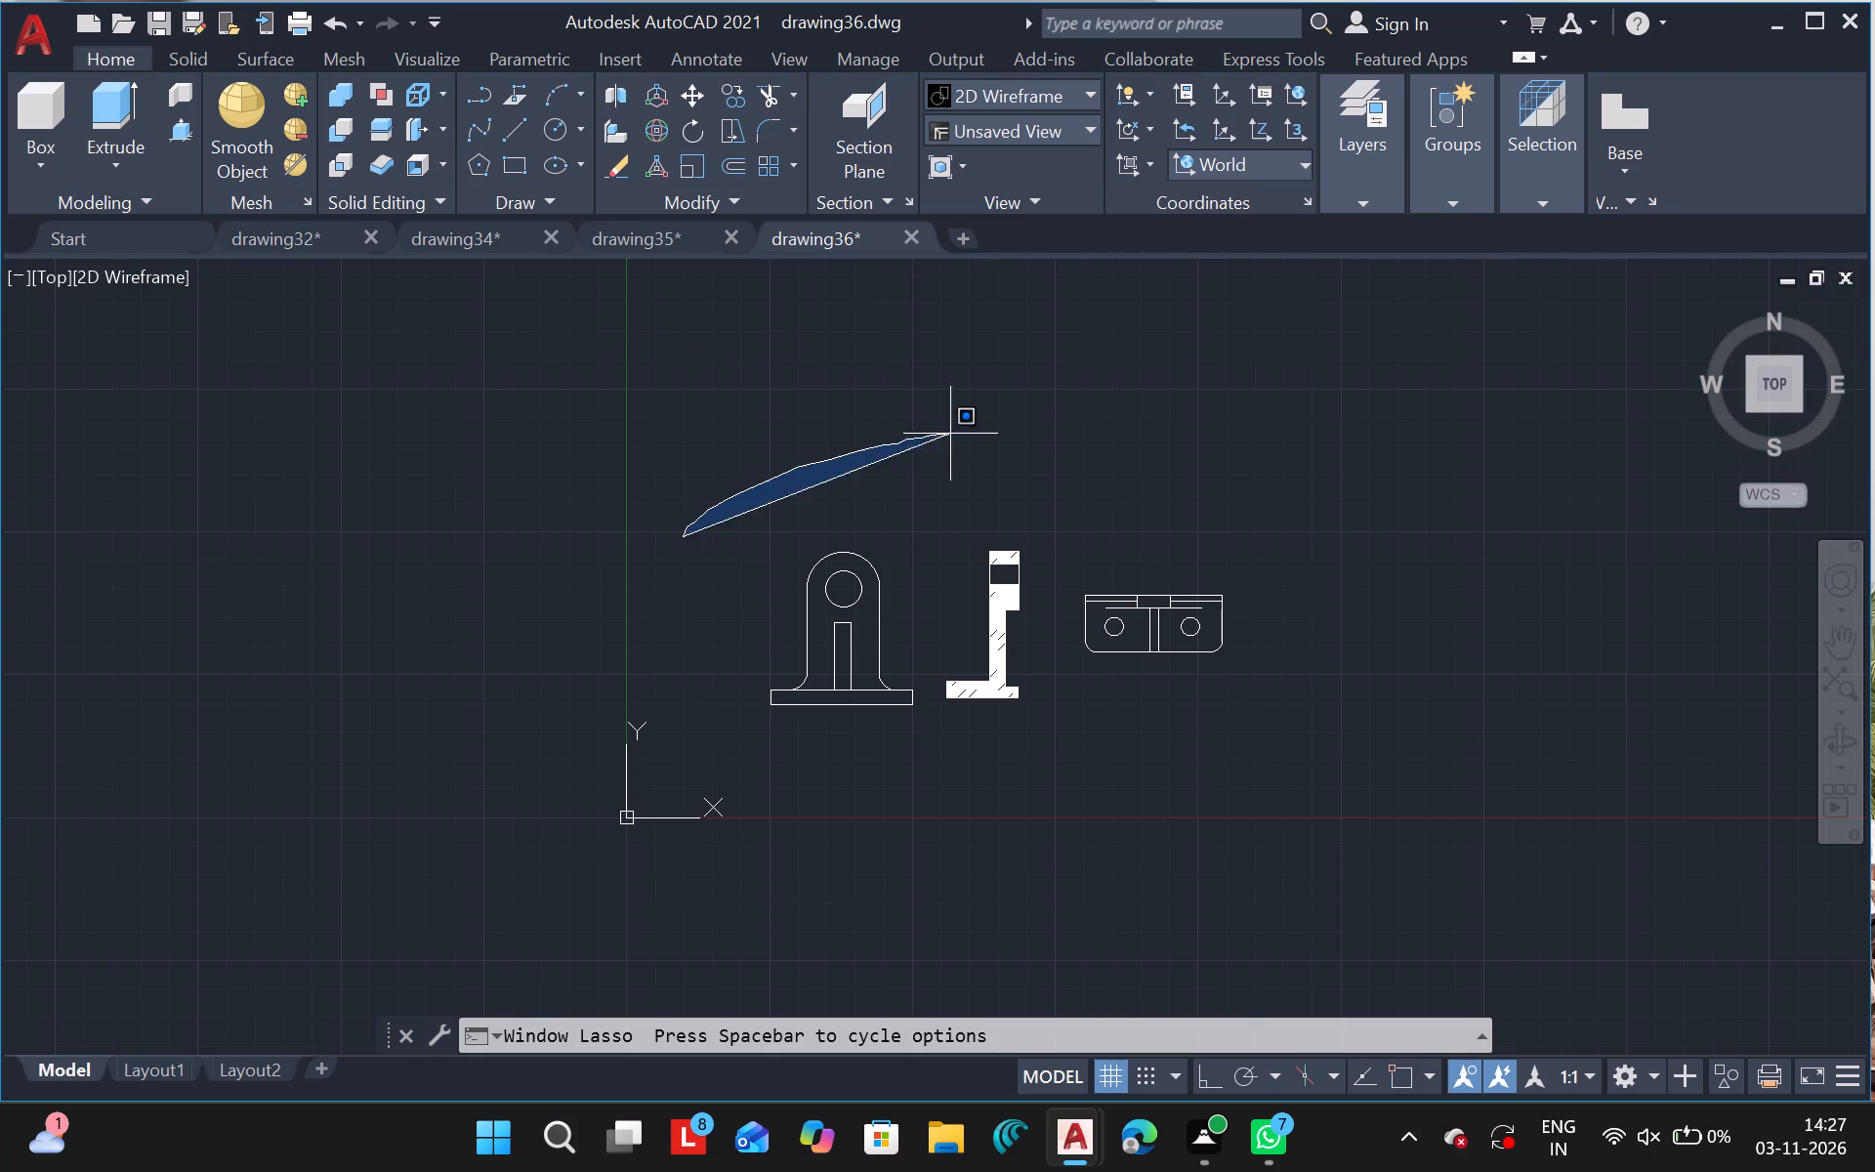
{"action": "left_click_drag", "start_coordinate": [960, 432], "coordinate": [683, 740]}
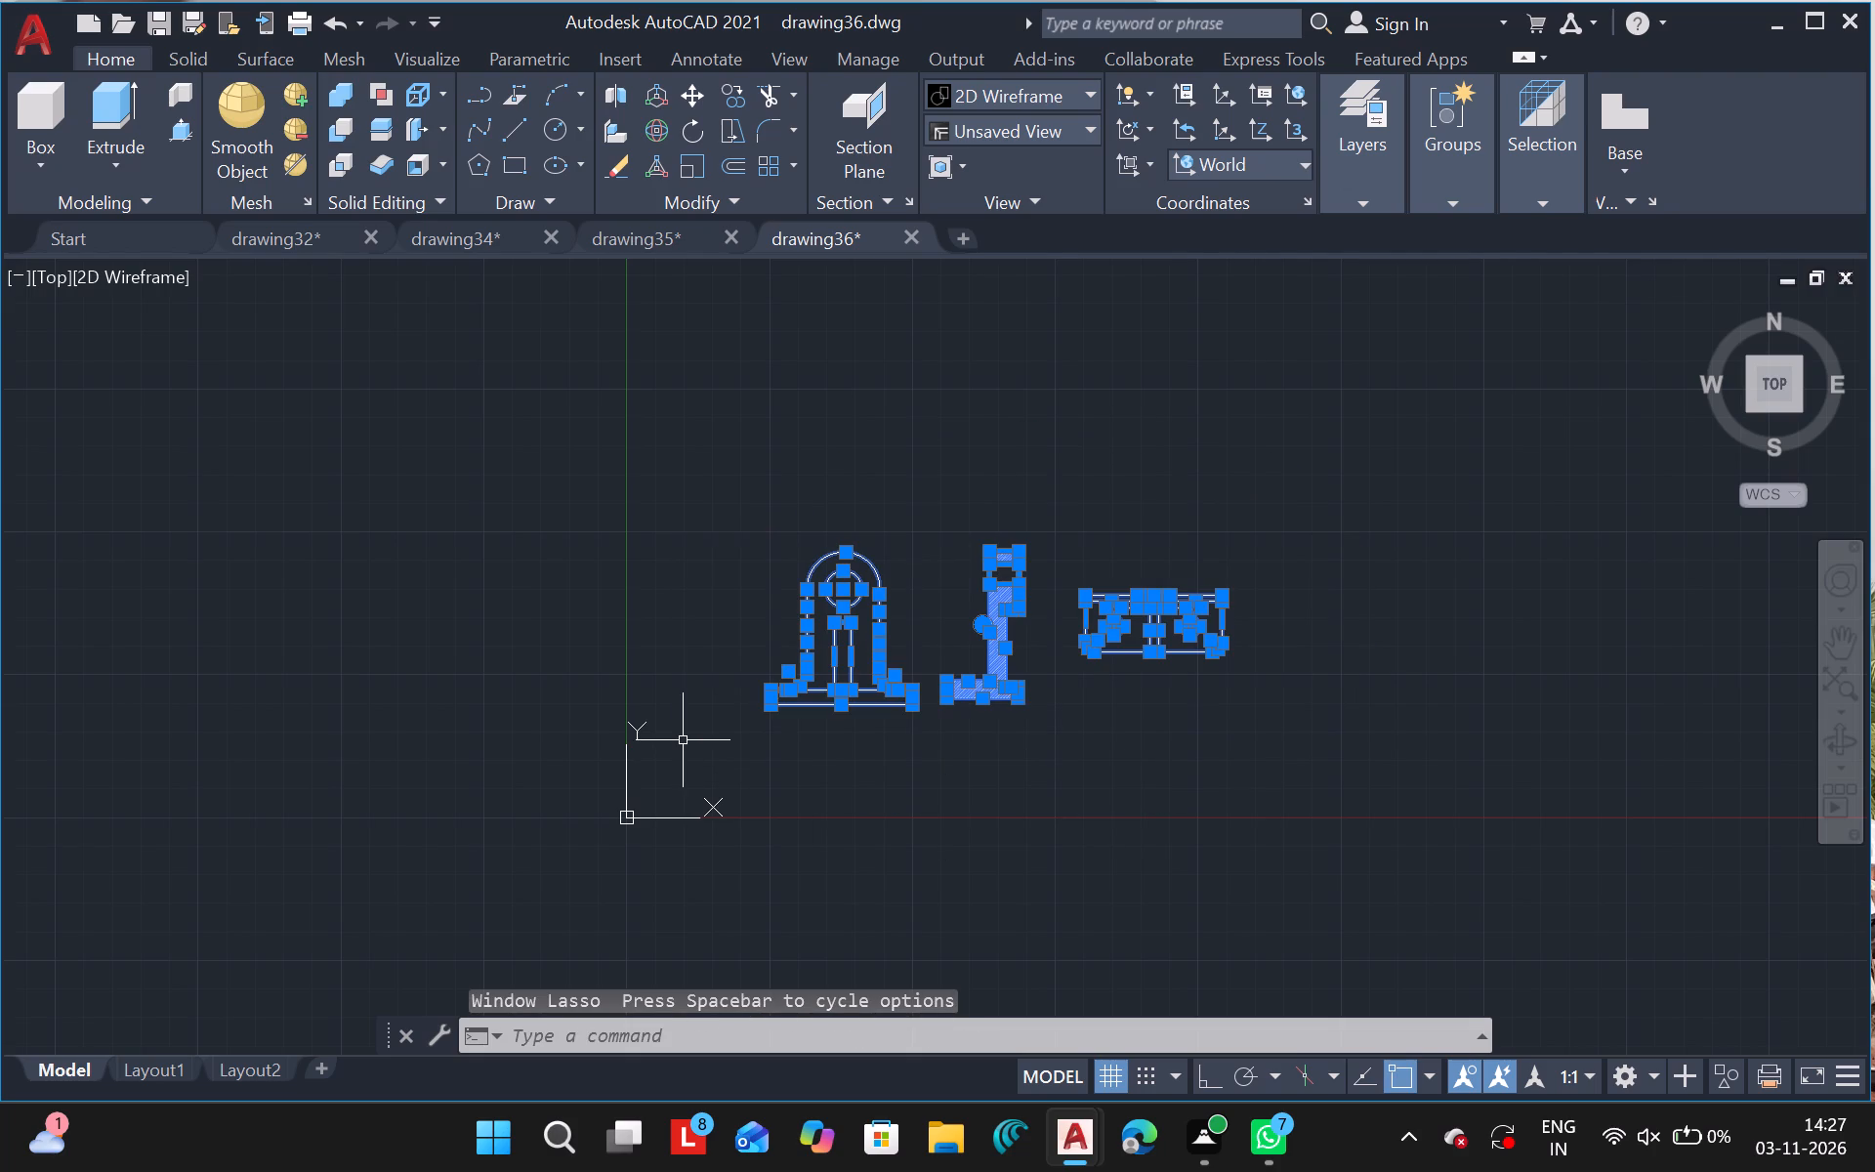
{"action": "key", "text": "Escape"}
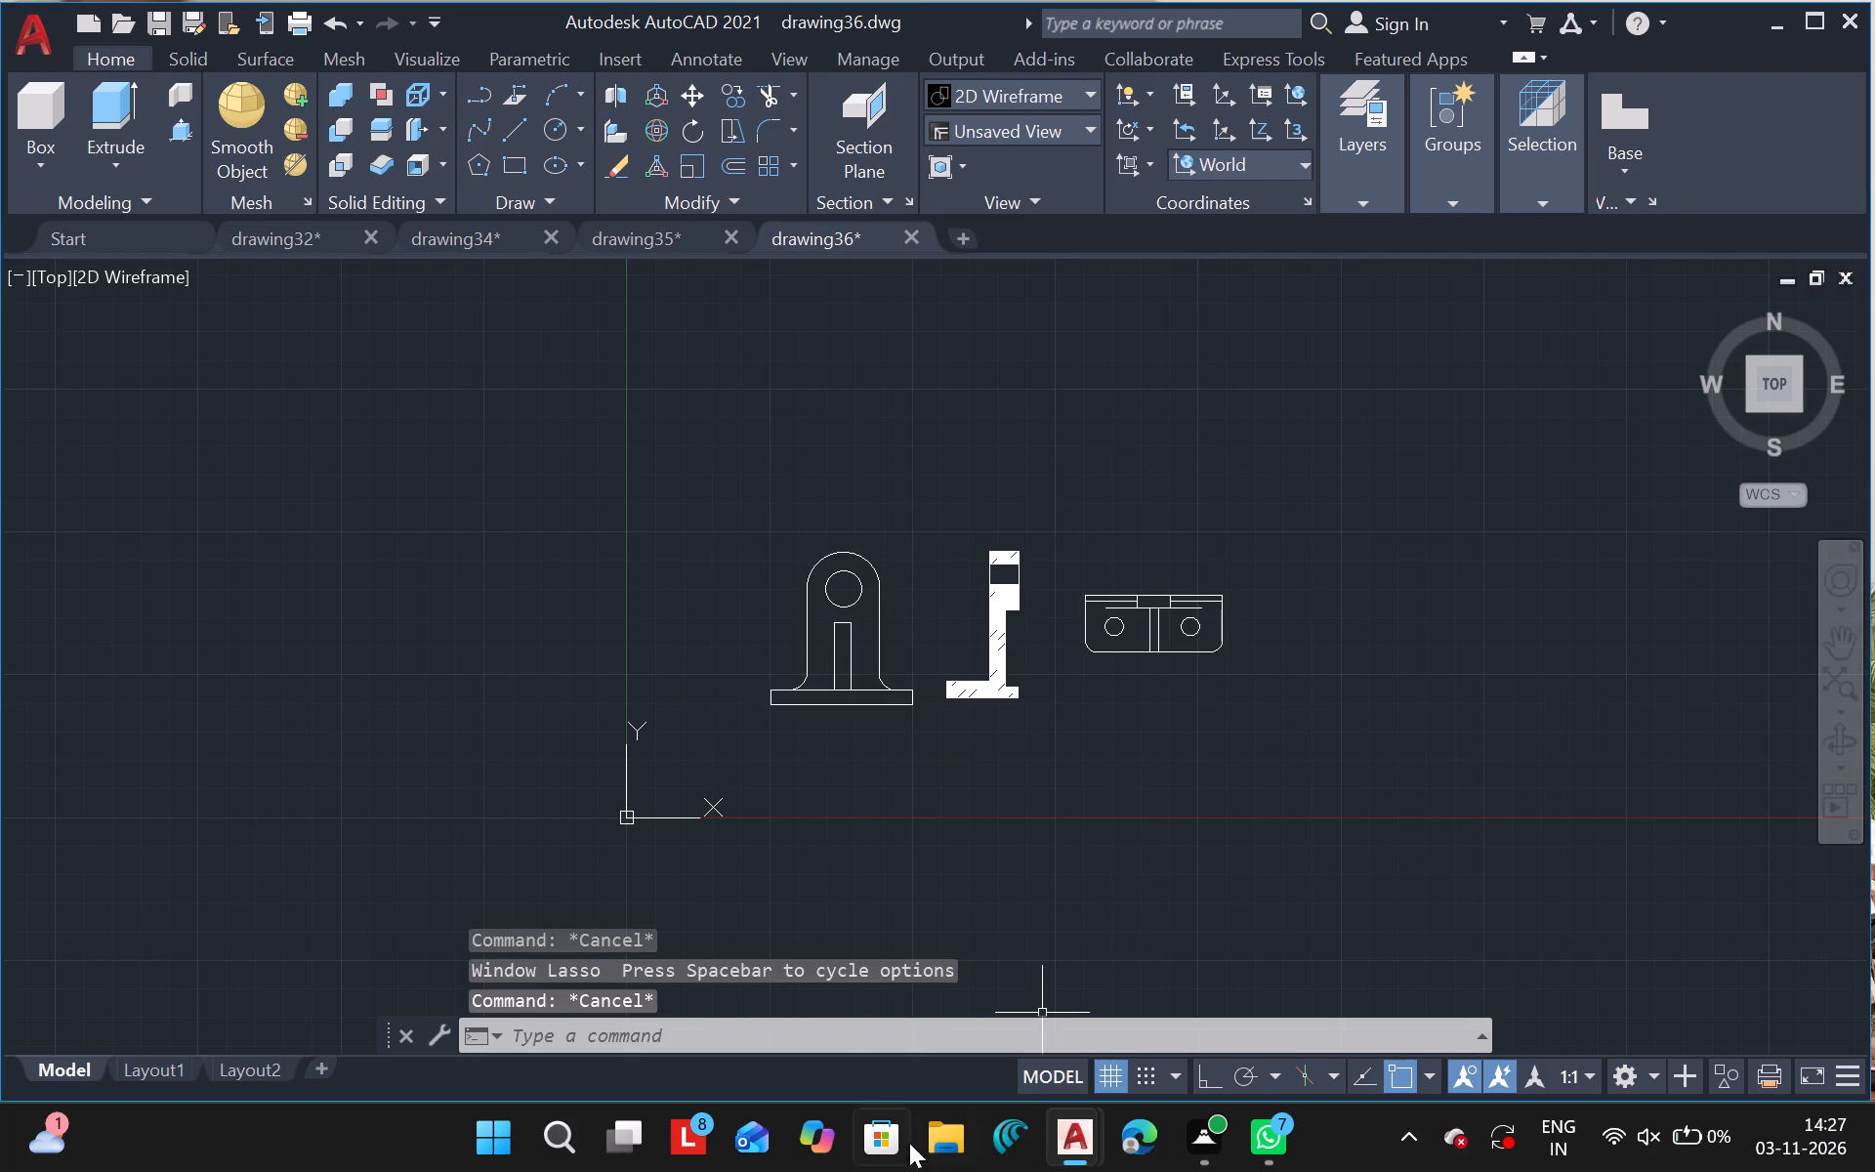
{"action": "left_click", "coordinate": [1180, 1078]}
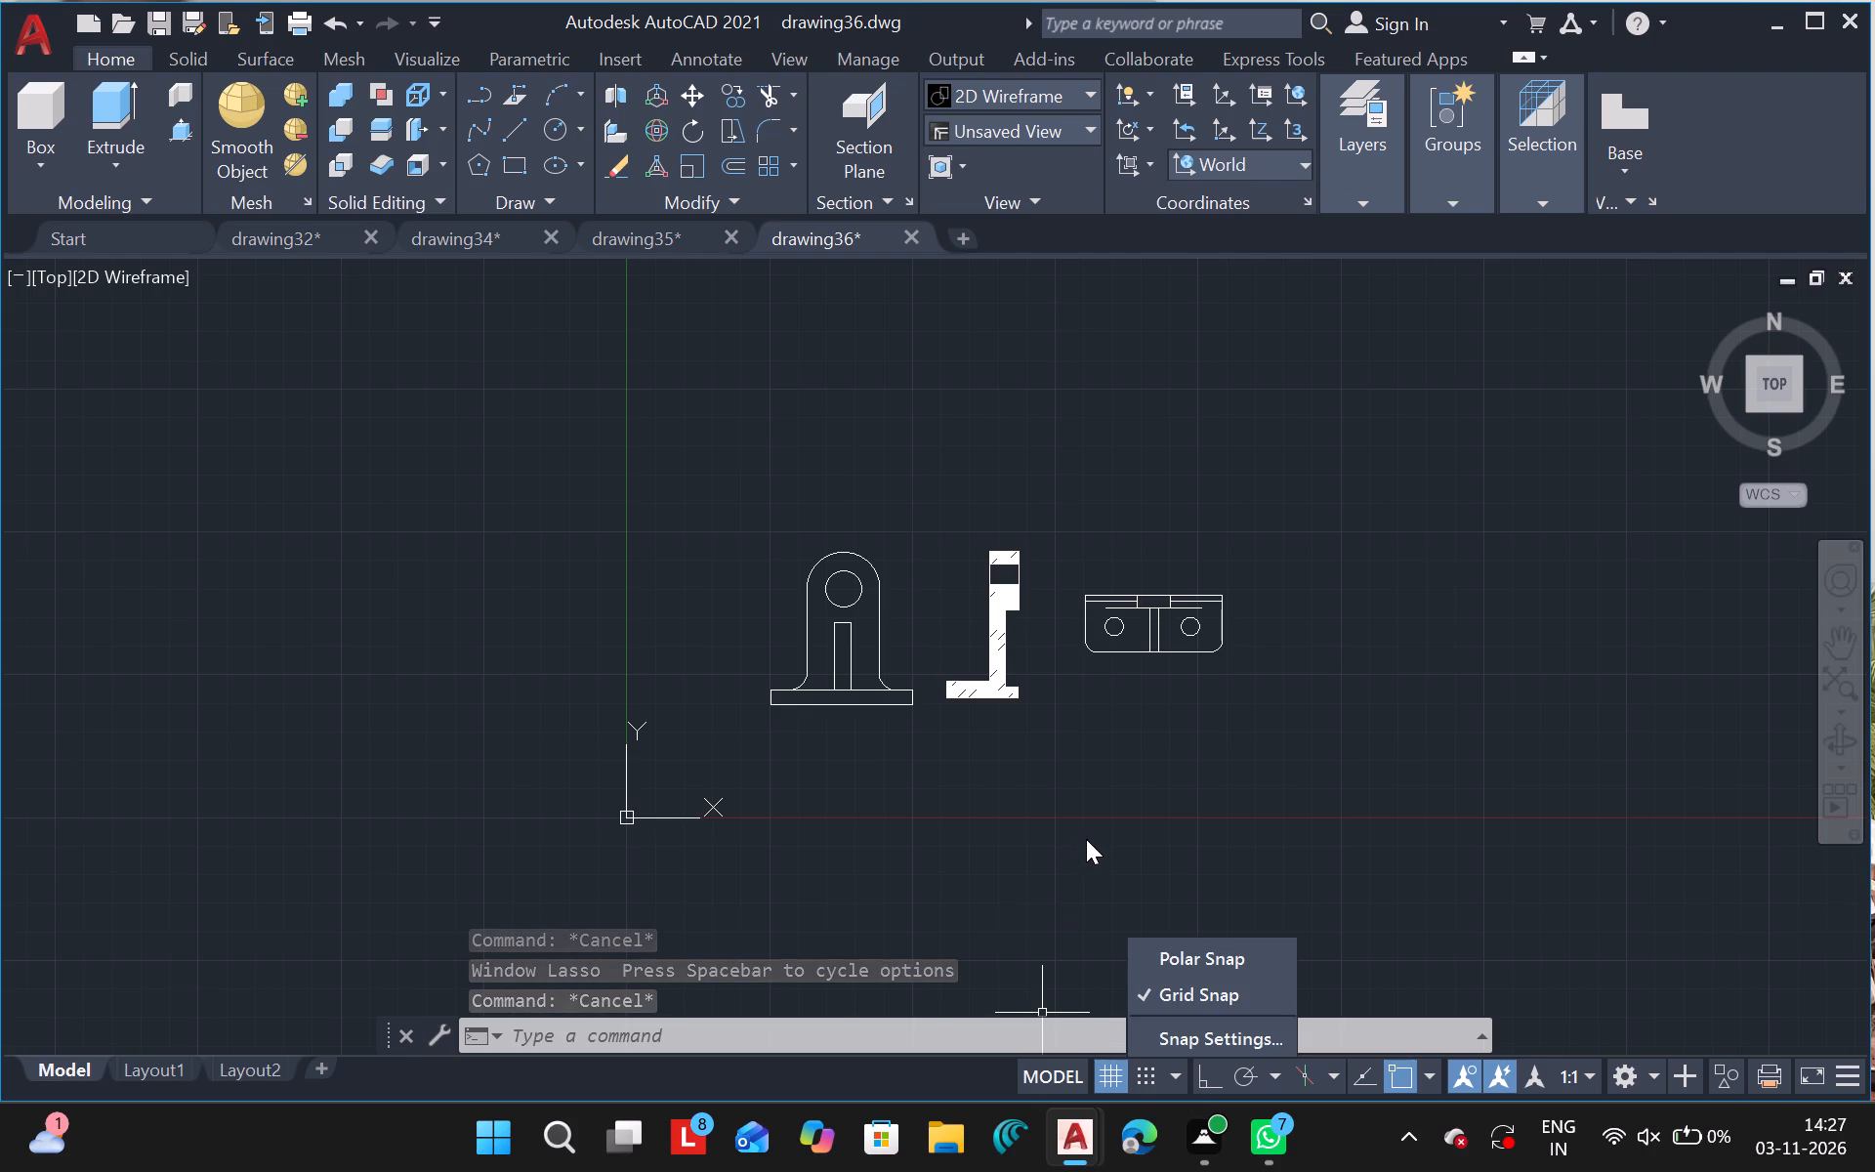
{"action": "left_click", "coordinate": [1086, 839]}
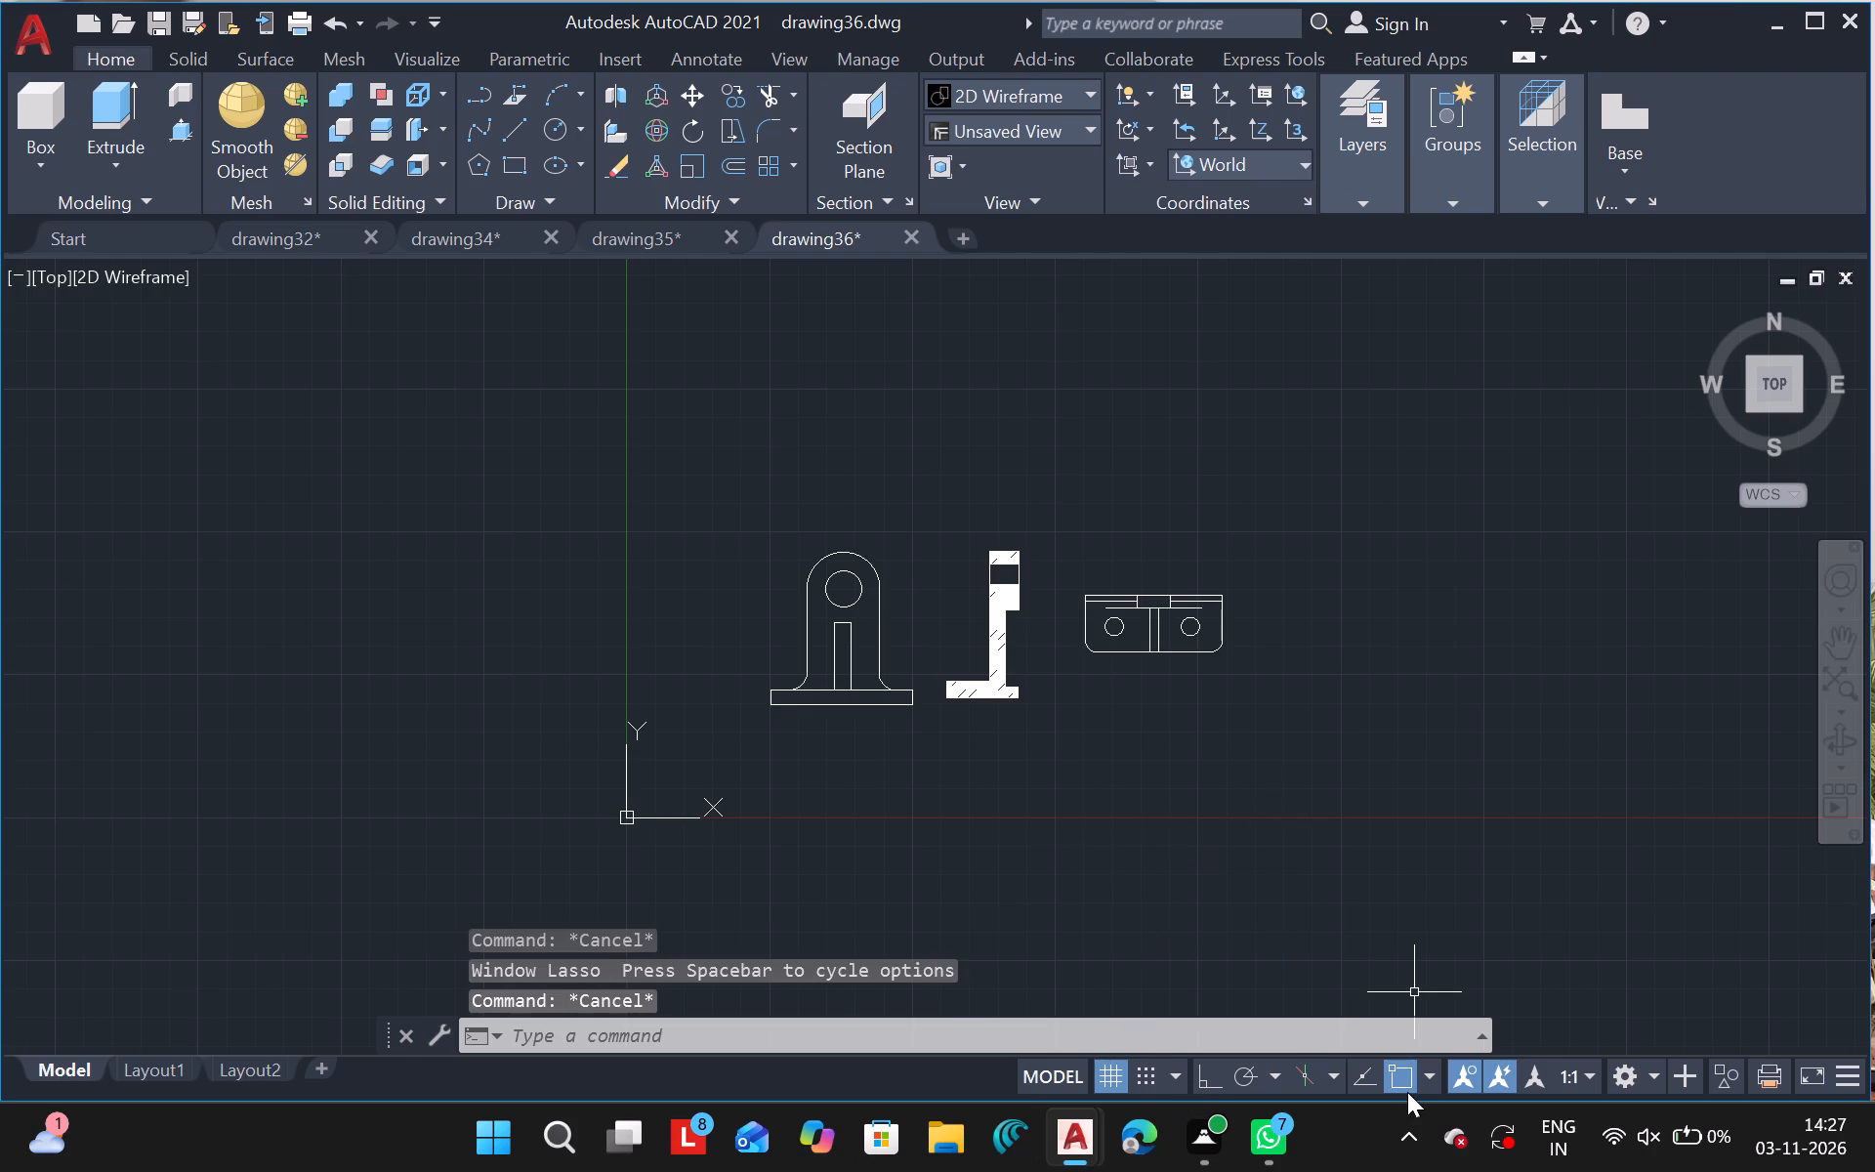
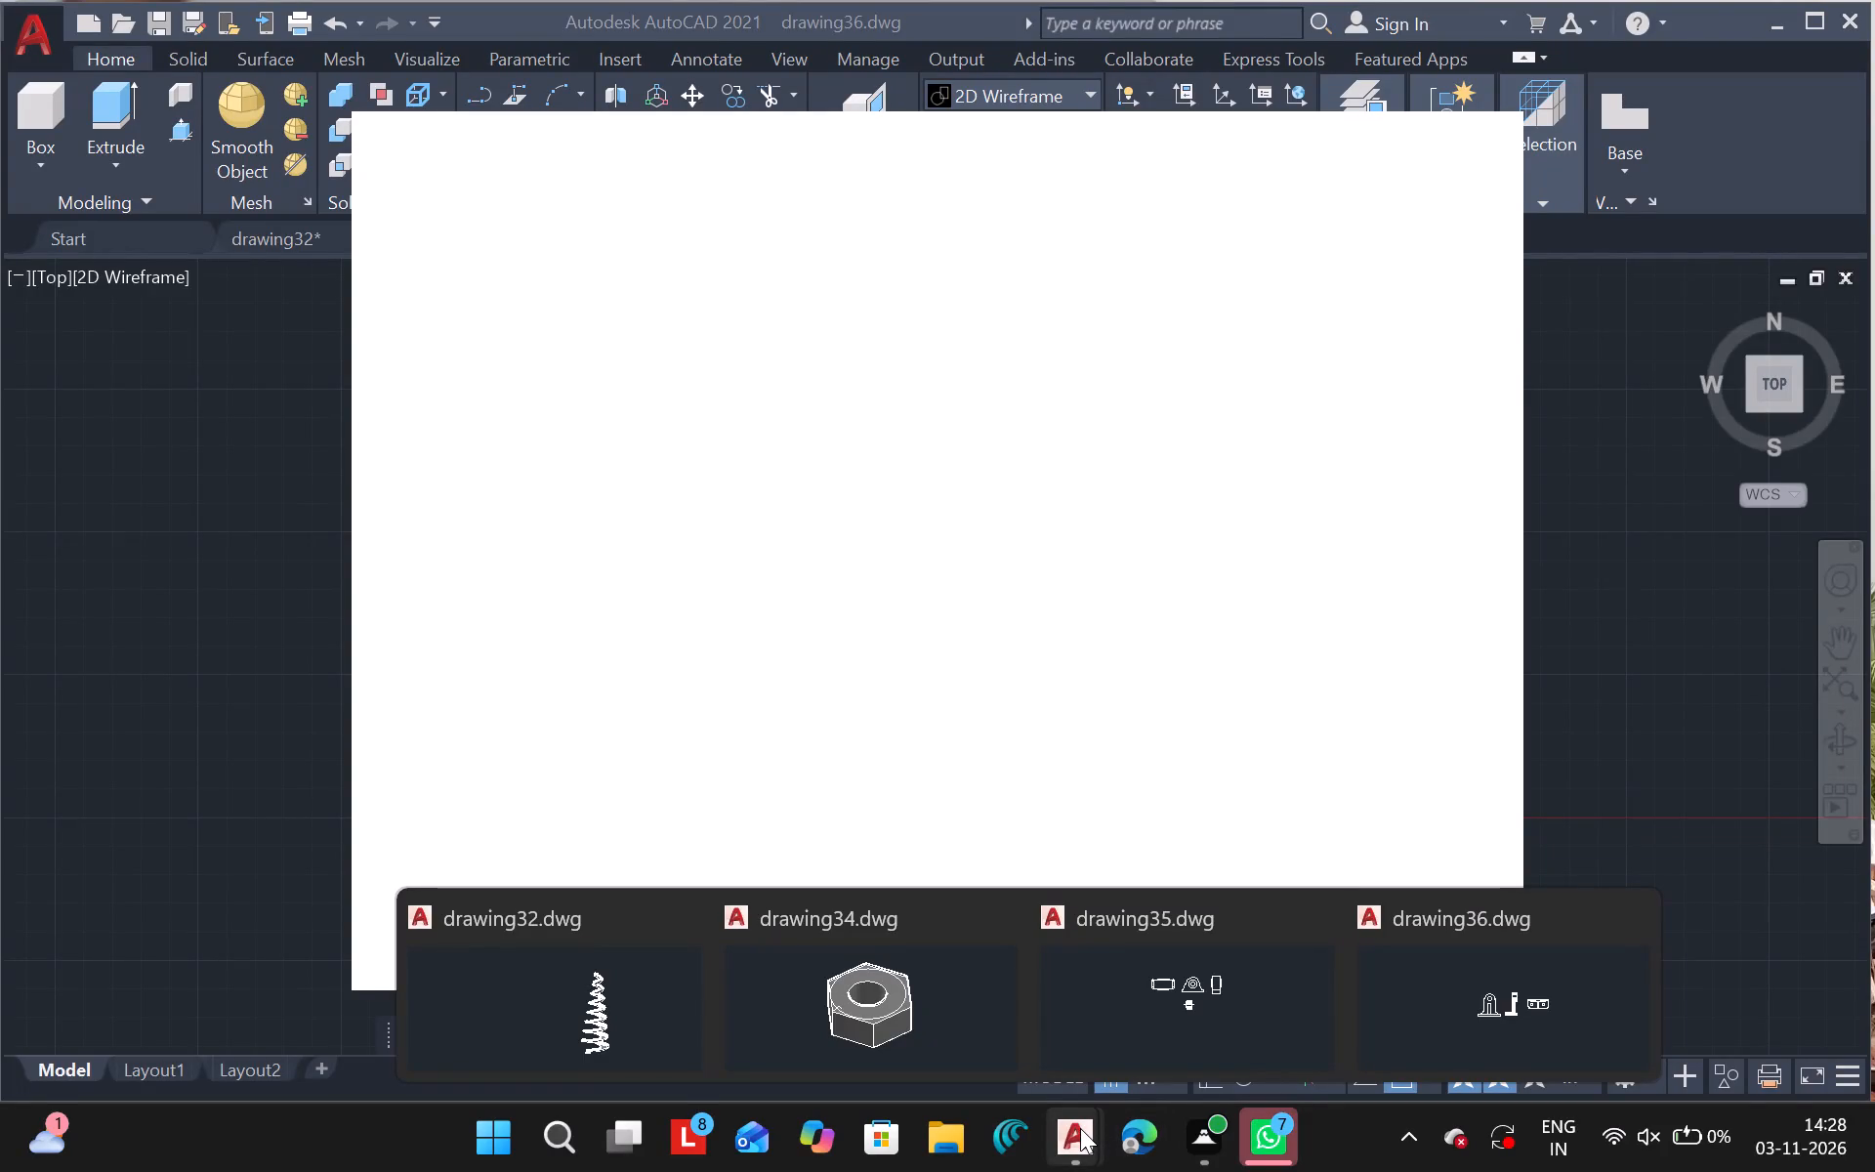
Switch to the drawing36.dwg window in AutoCAD.
{"action": "left_click", "coordinate": [1506, 1023]}
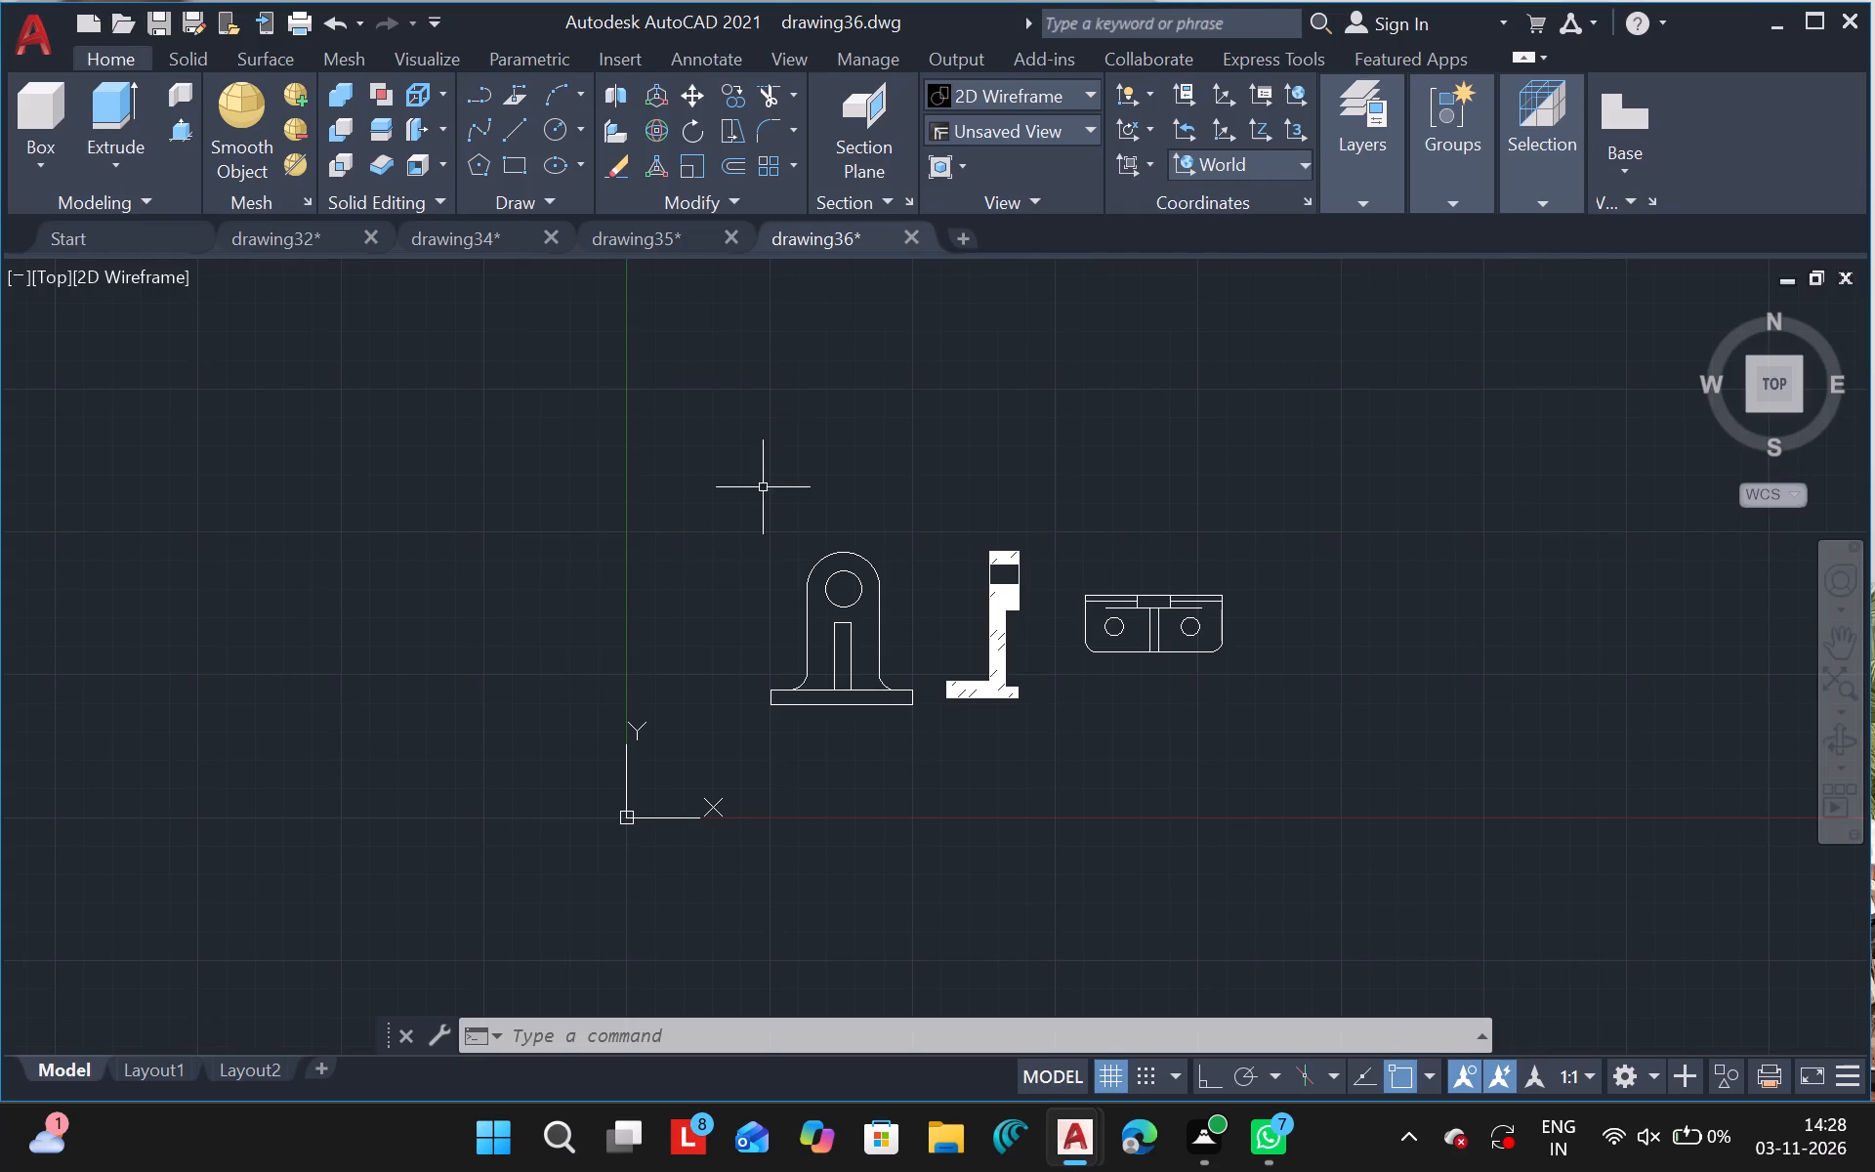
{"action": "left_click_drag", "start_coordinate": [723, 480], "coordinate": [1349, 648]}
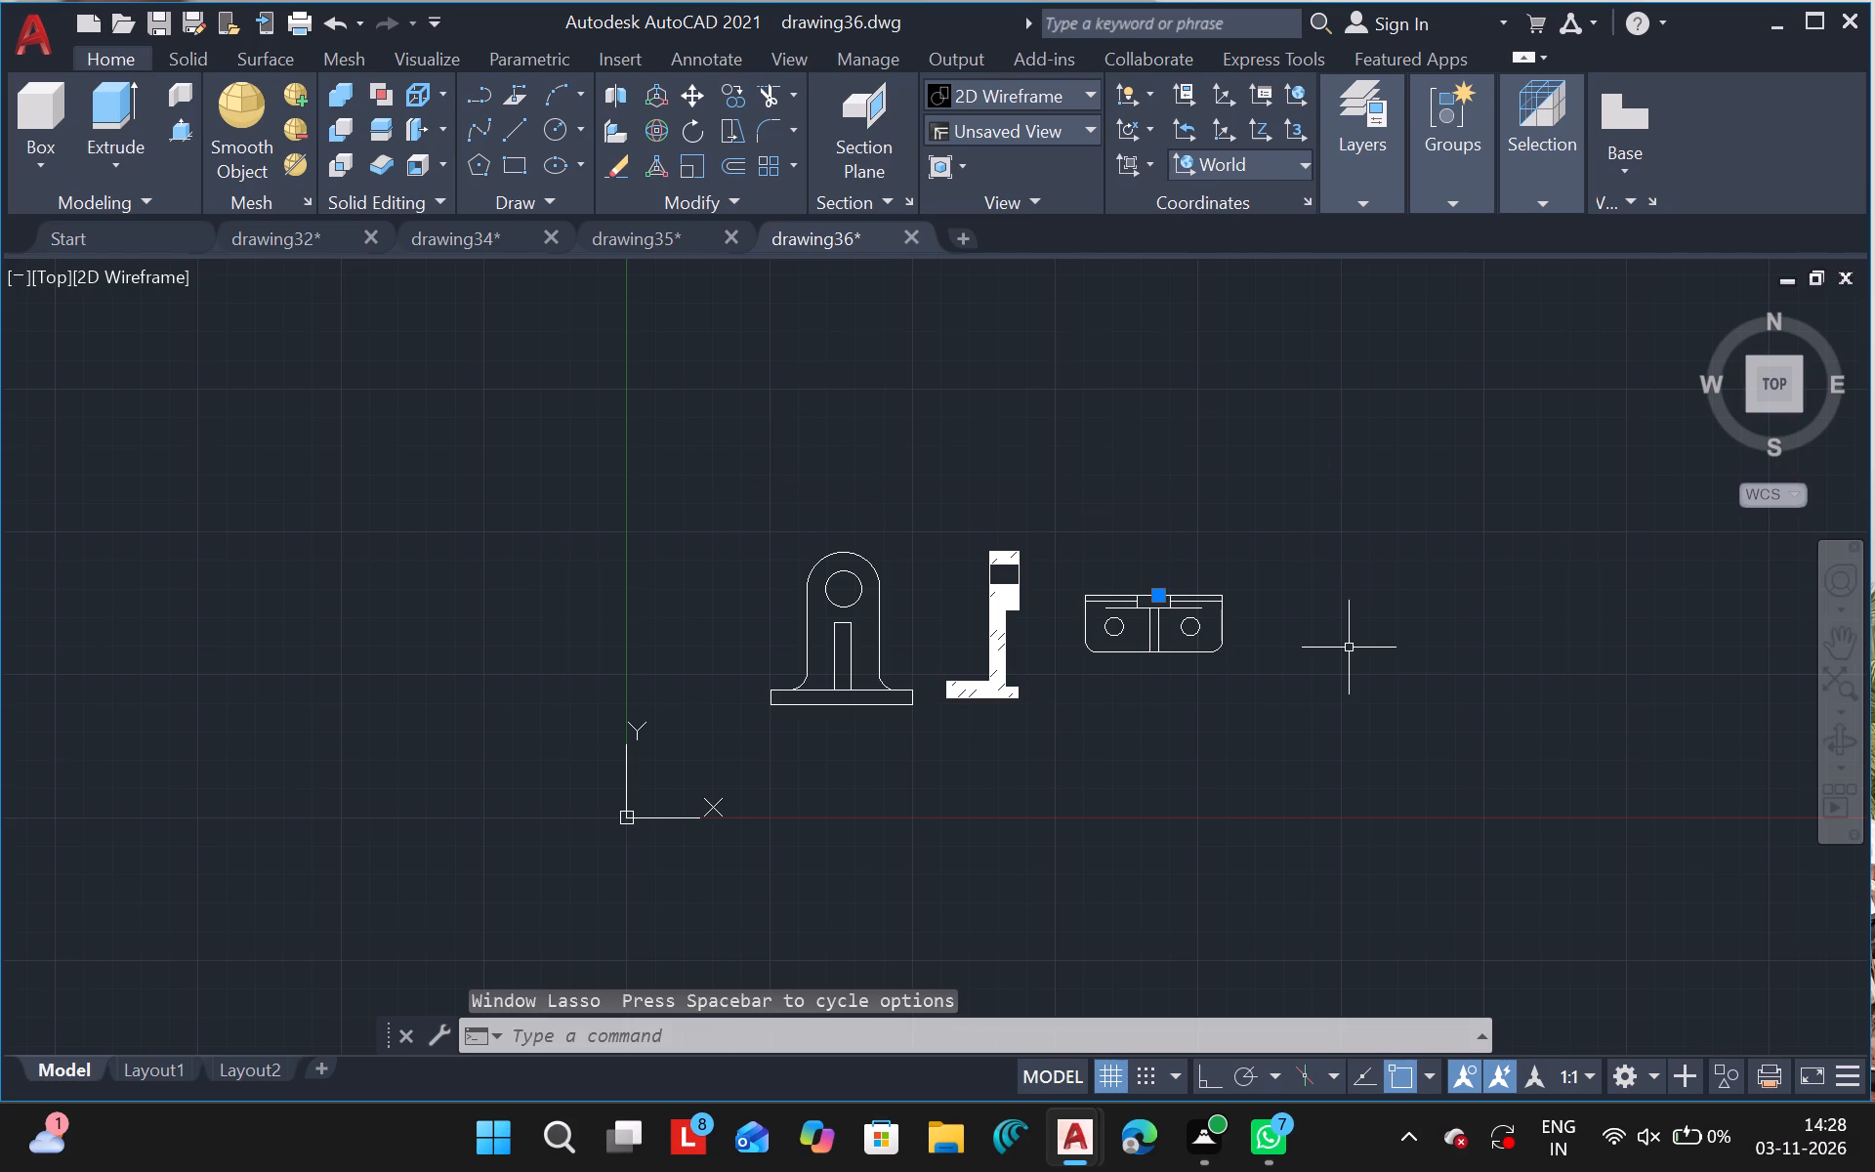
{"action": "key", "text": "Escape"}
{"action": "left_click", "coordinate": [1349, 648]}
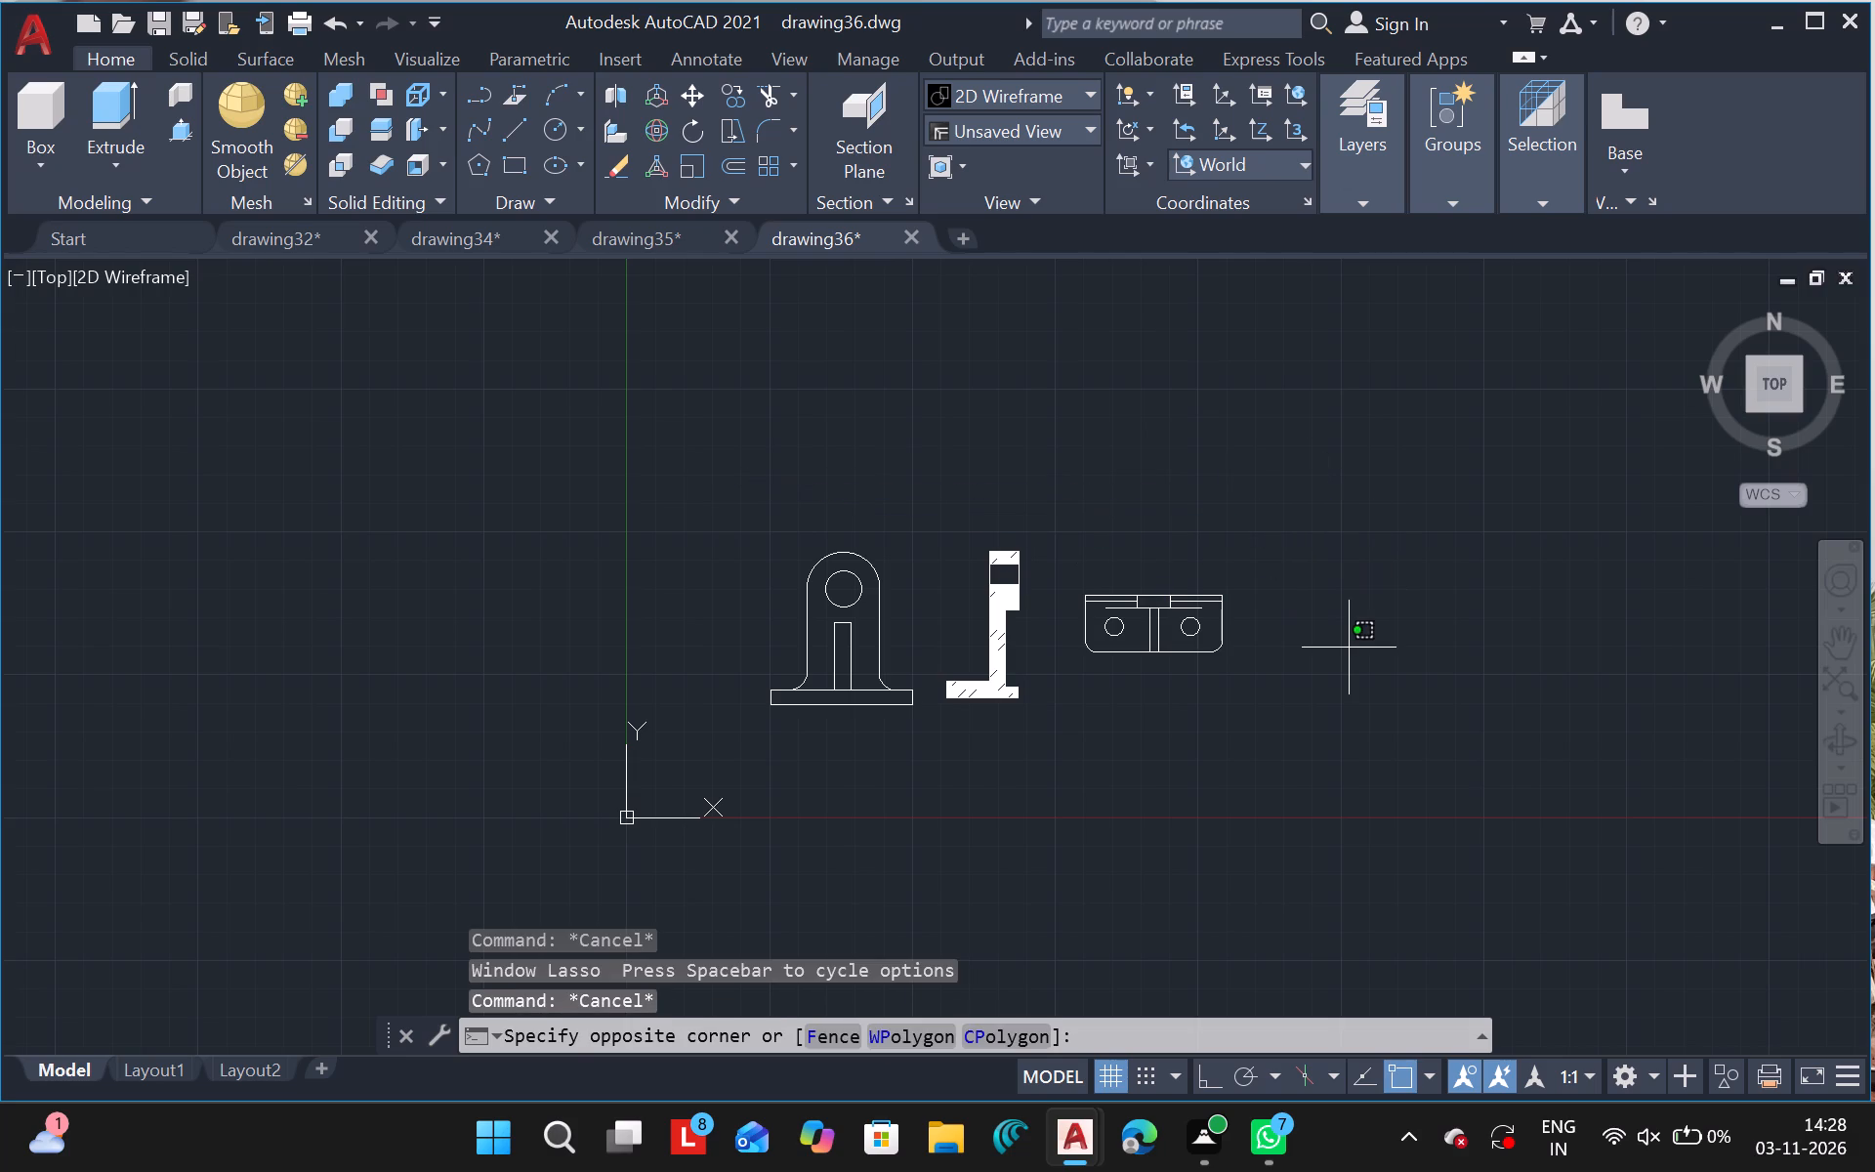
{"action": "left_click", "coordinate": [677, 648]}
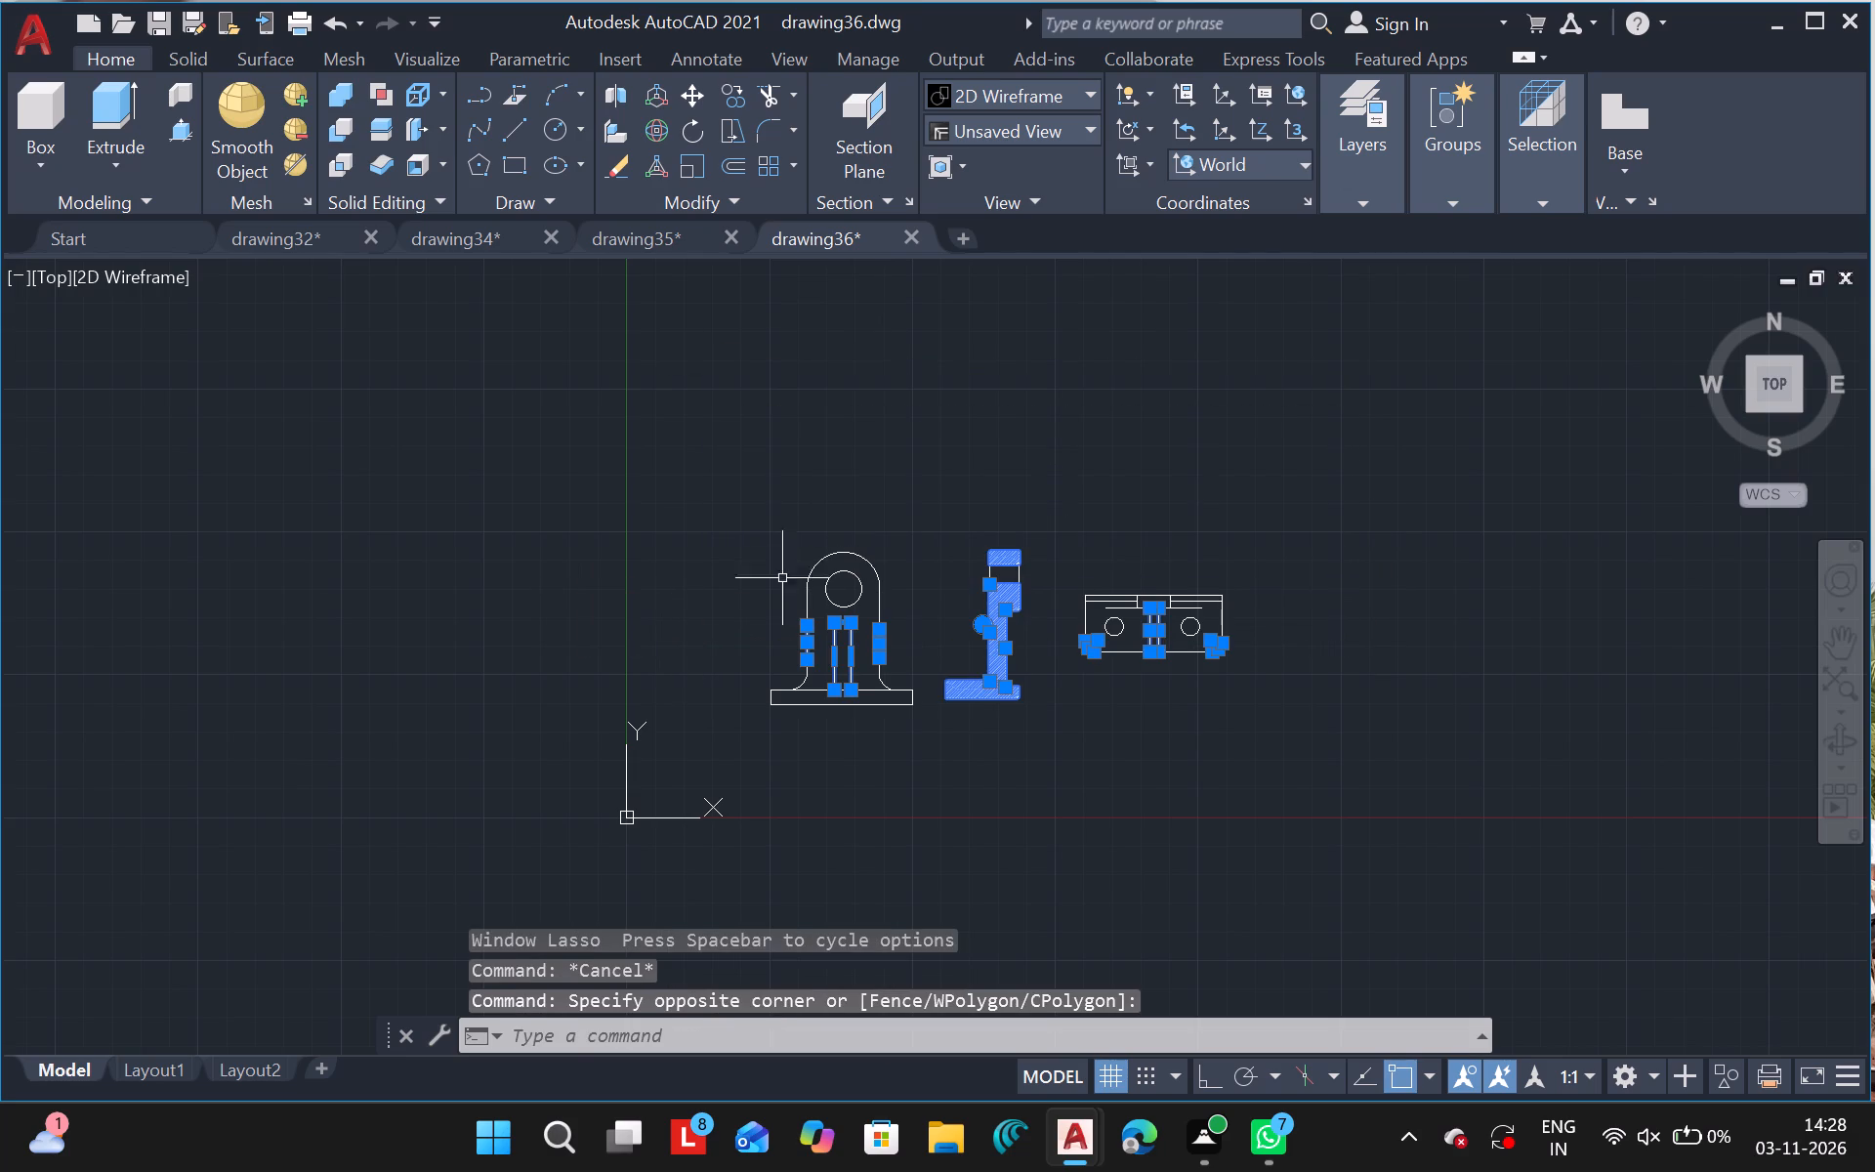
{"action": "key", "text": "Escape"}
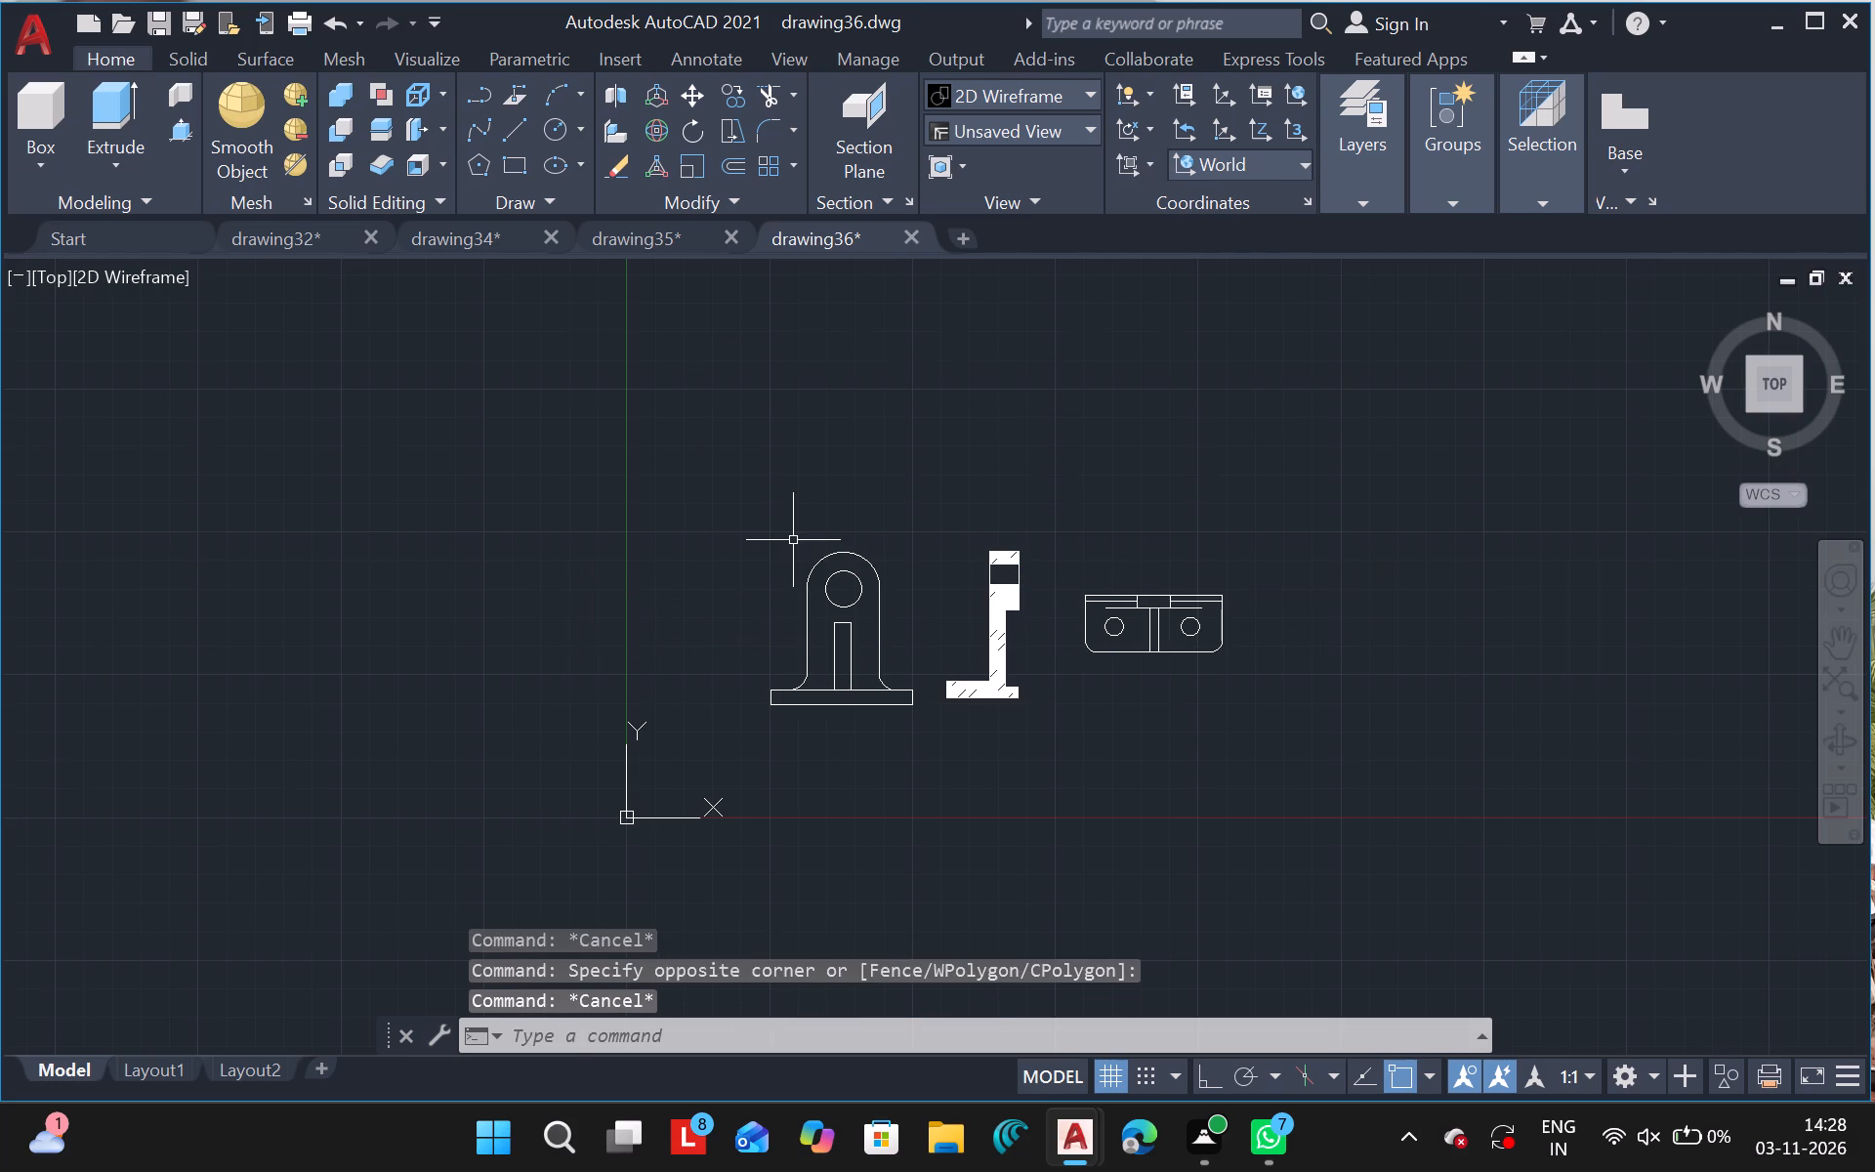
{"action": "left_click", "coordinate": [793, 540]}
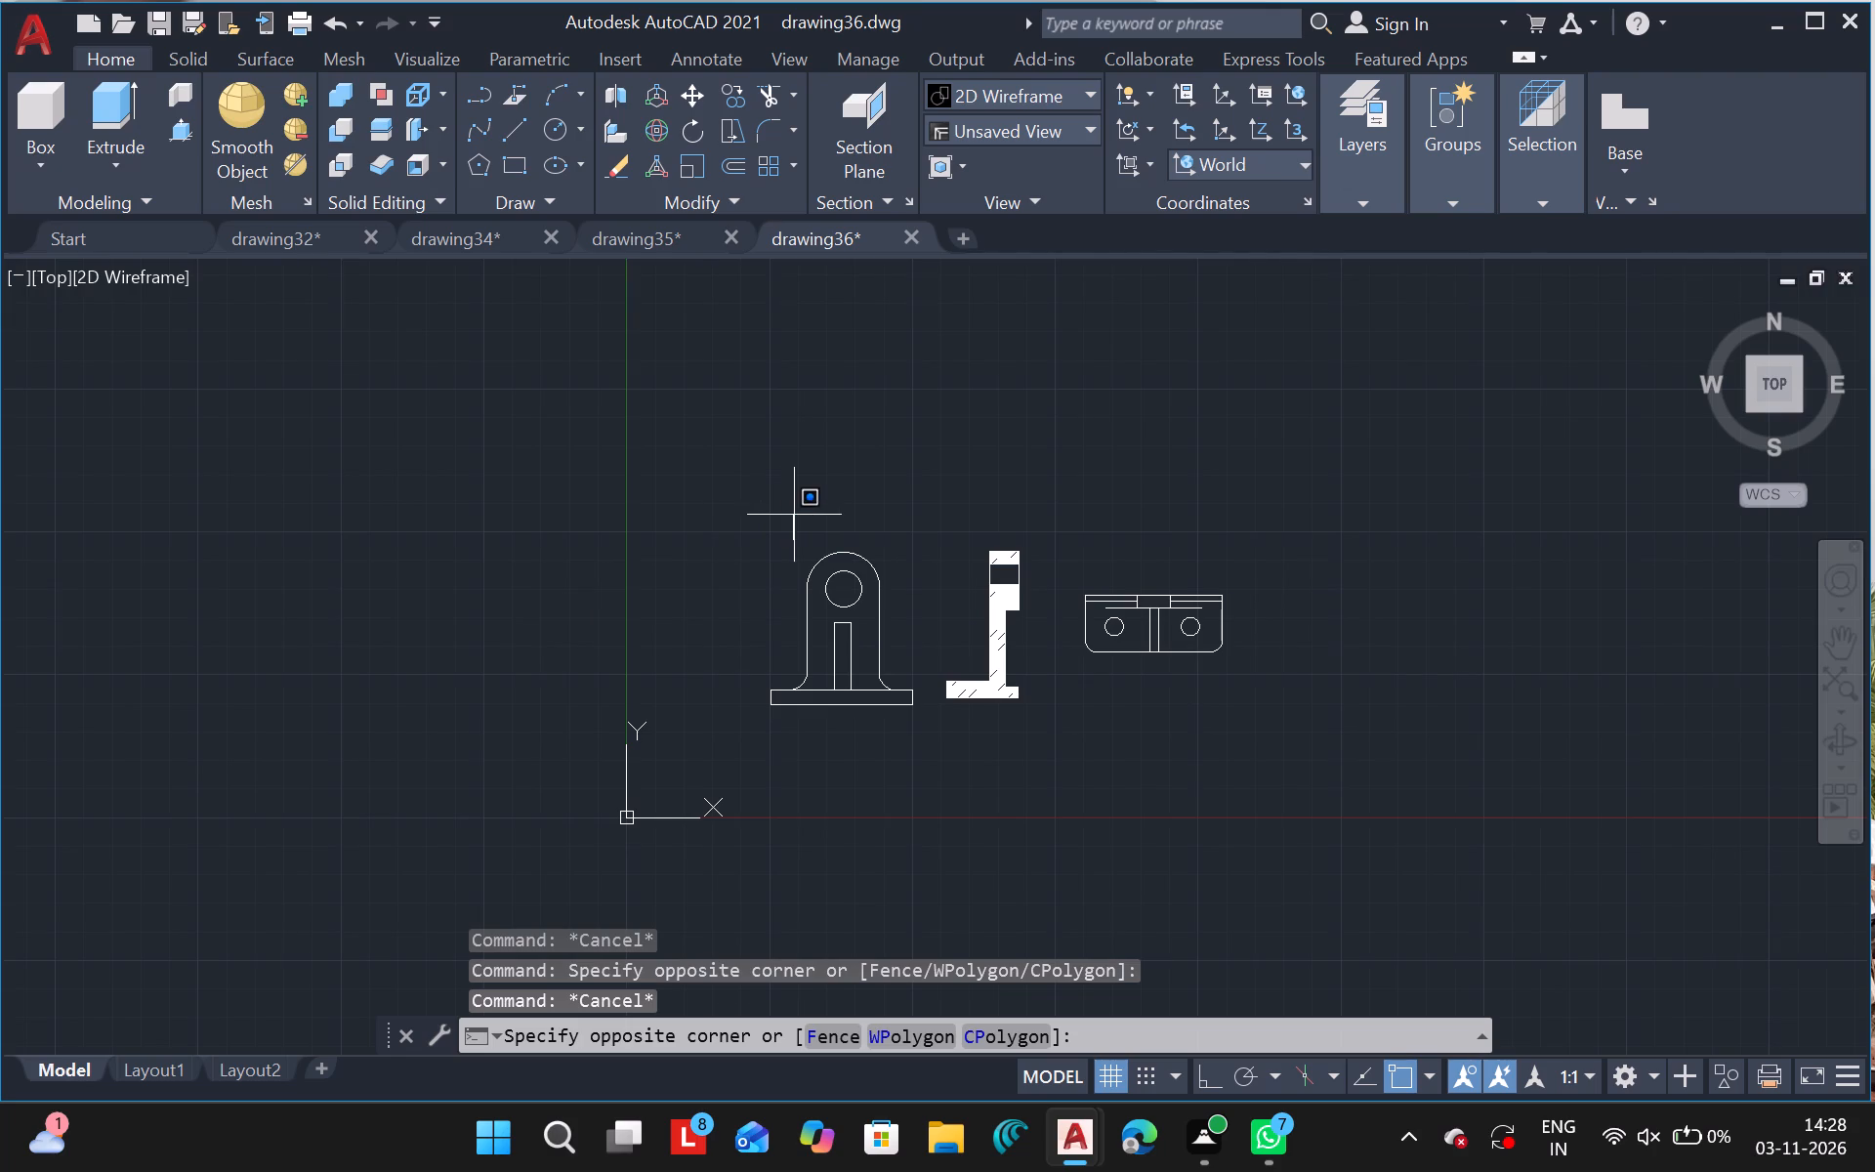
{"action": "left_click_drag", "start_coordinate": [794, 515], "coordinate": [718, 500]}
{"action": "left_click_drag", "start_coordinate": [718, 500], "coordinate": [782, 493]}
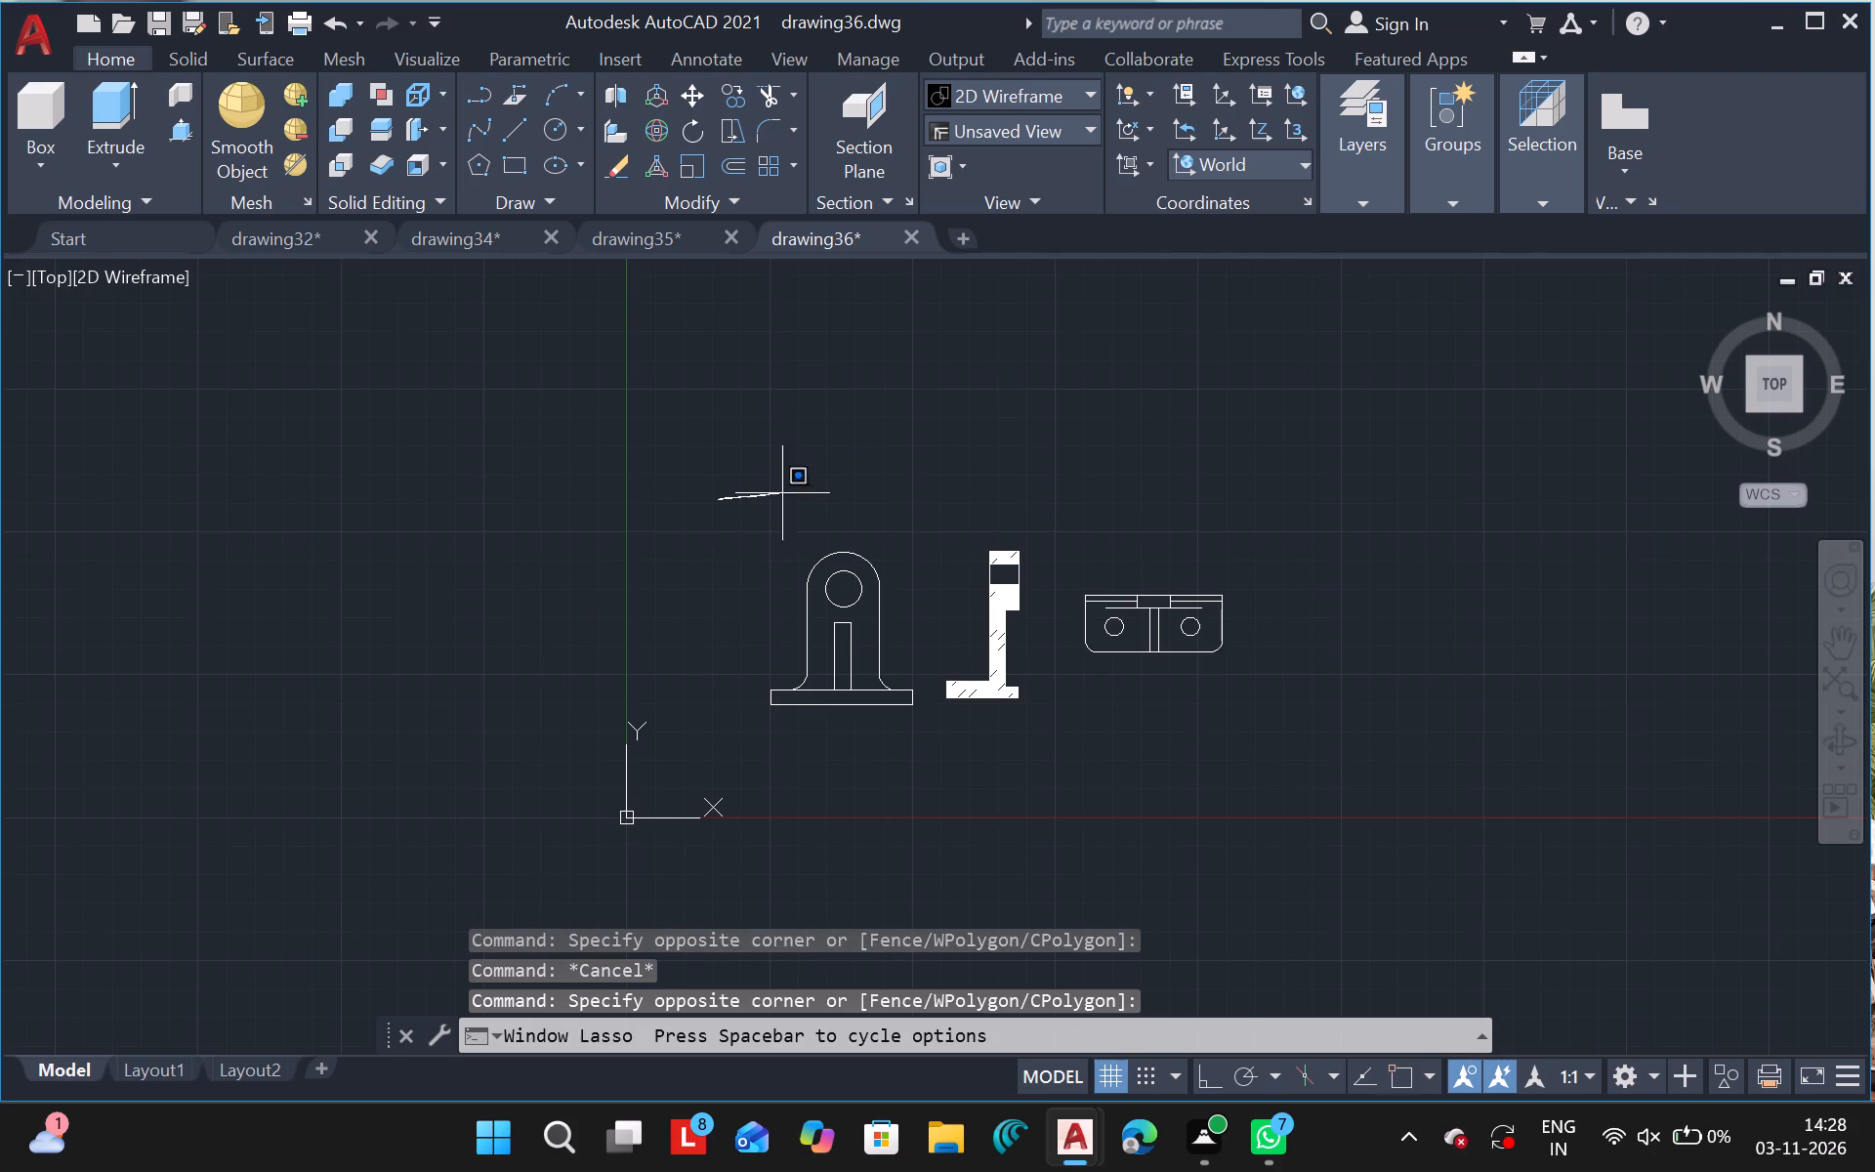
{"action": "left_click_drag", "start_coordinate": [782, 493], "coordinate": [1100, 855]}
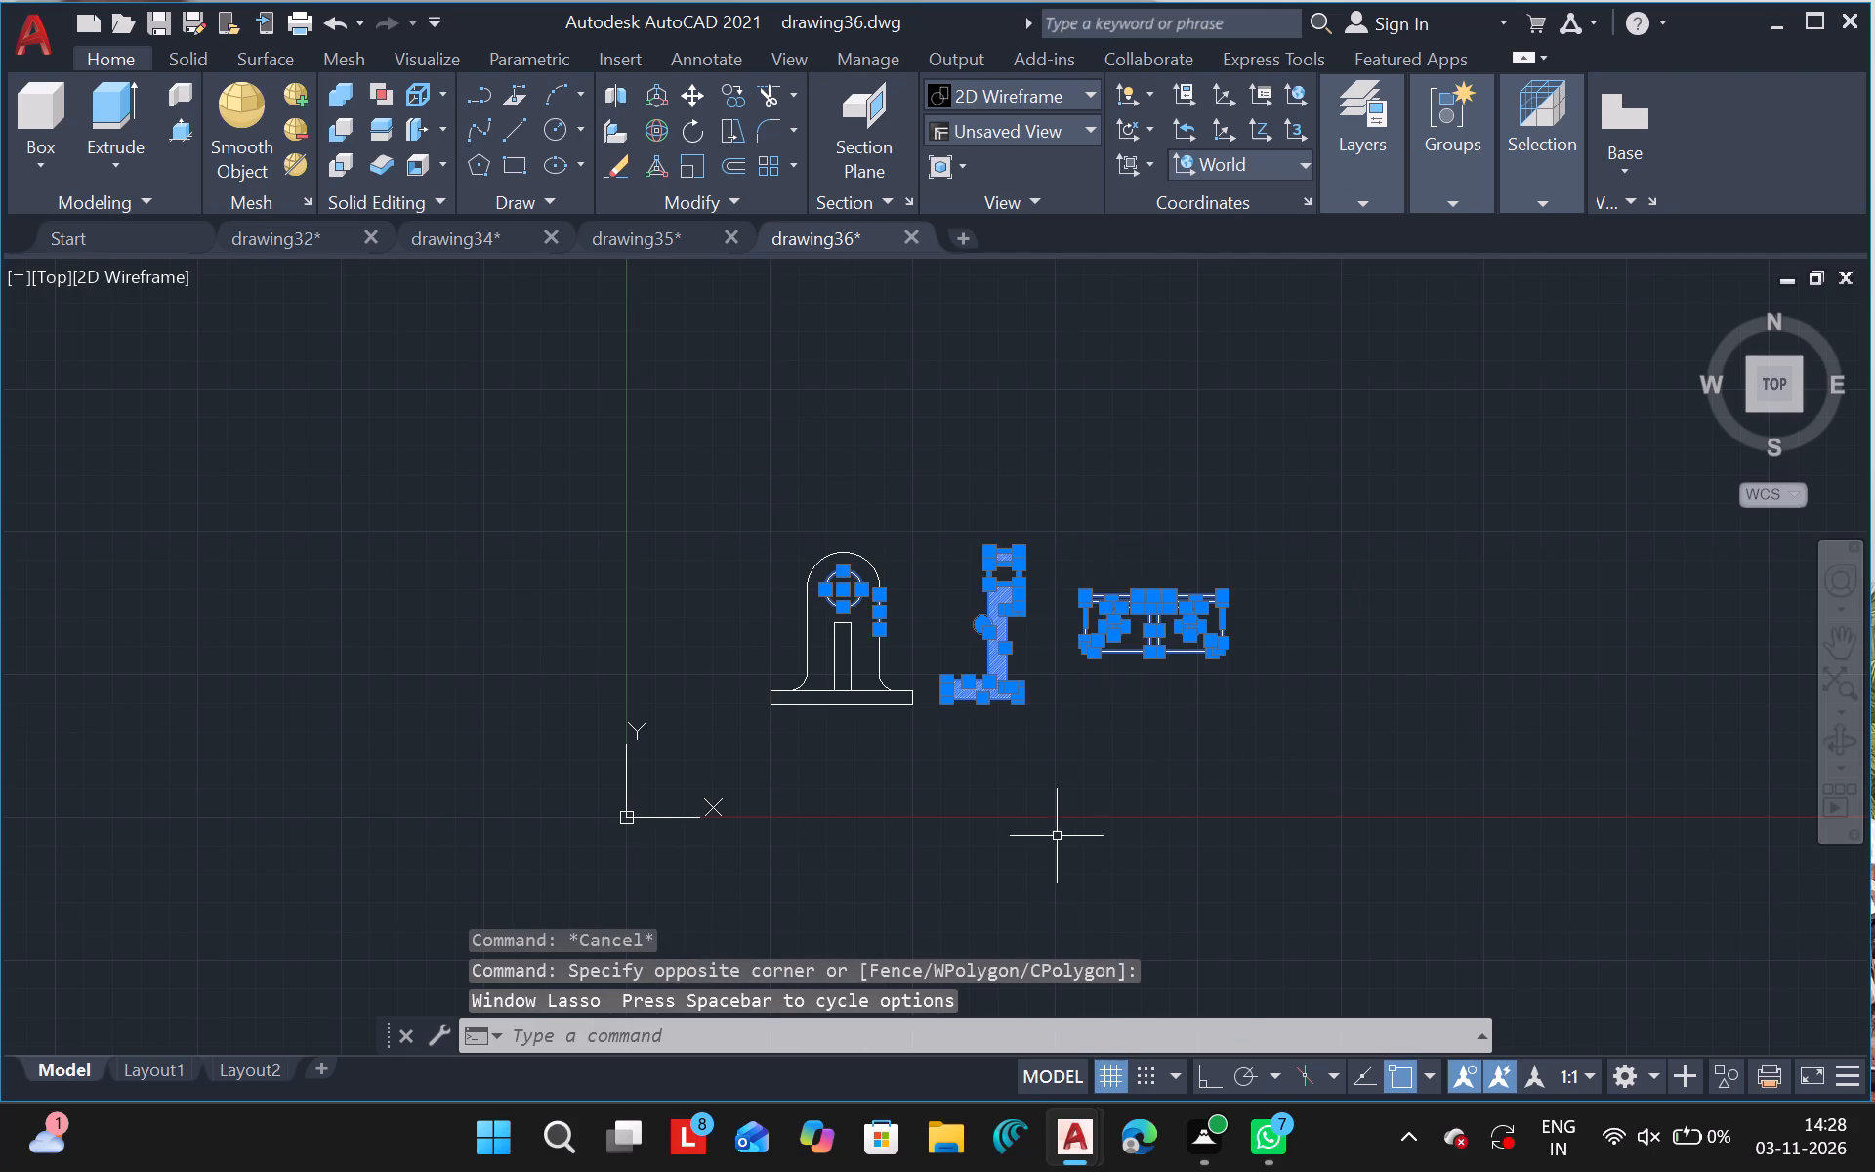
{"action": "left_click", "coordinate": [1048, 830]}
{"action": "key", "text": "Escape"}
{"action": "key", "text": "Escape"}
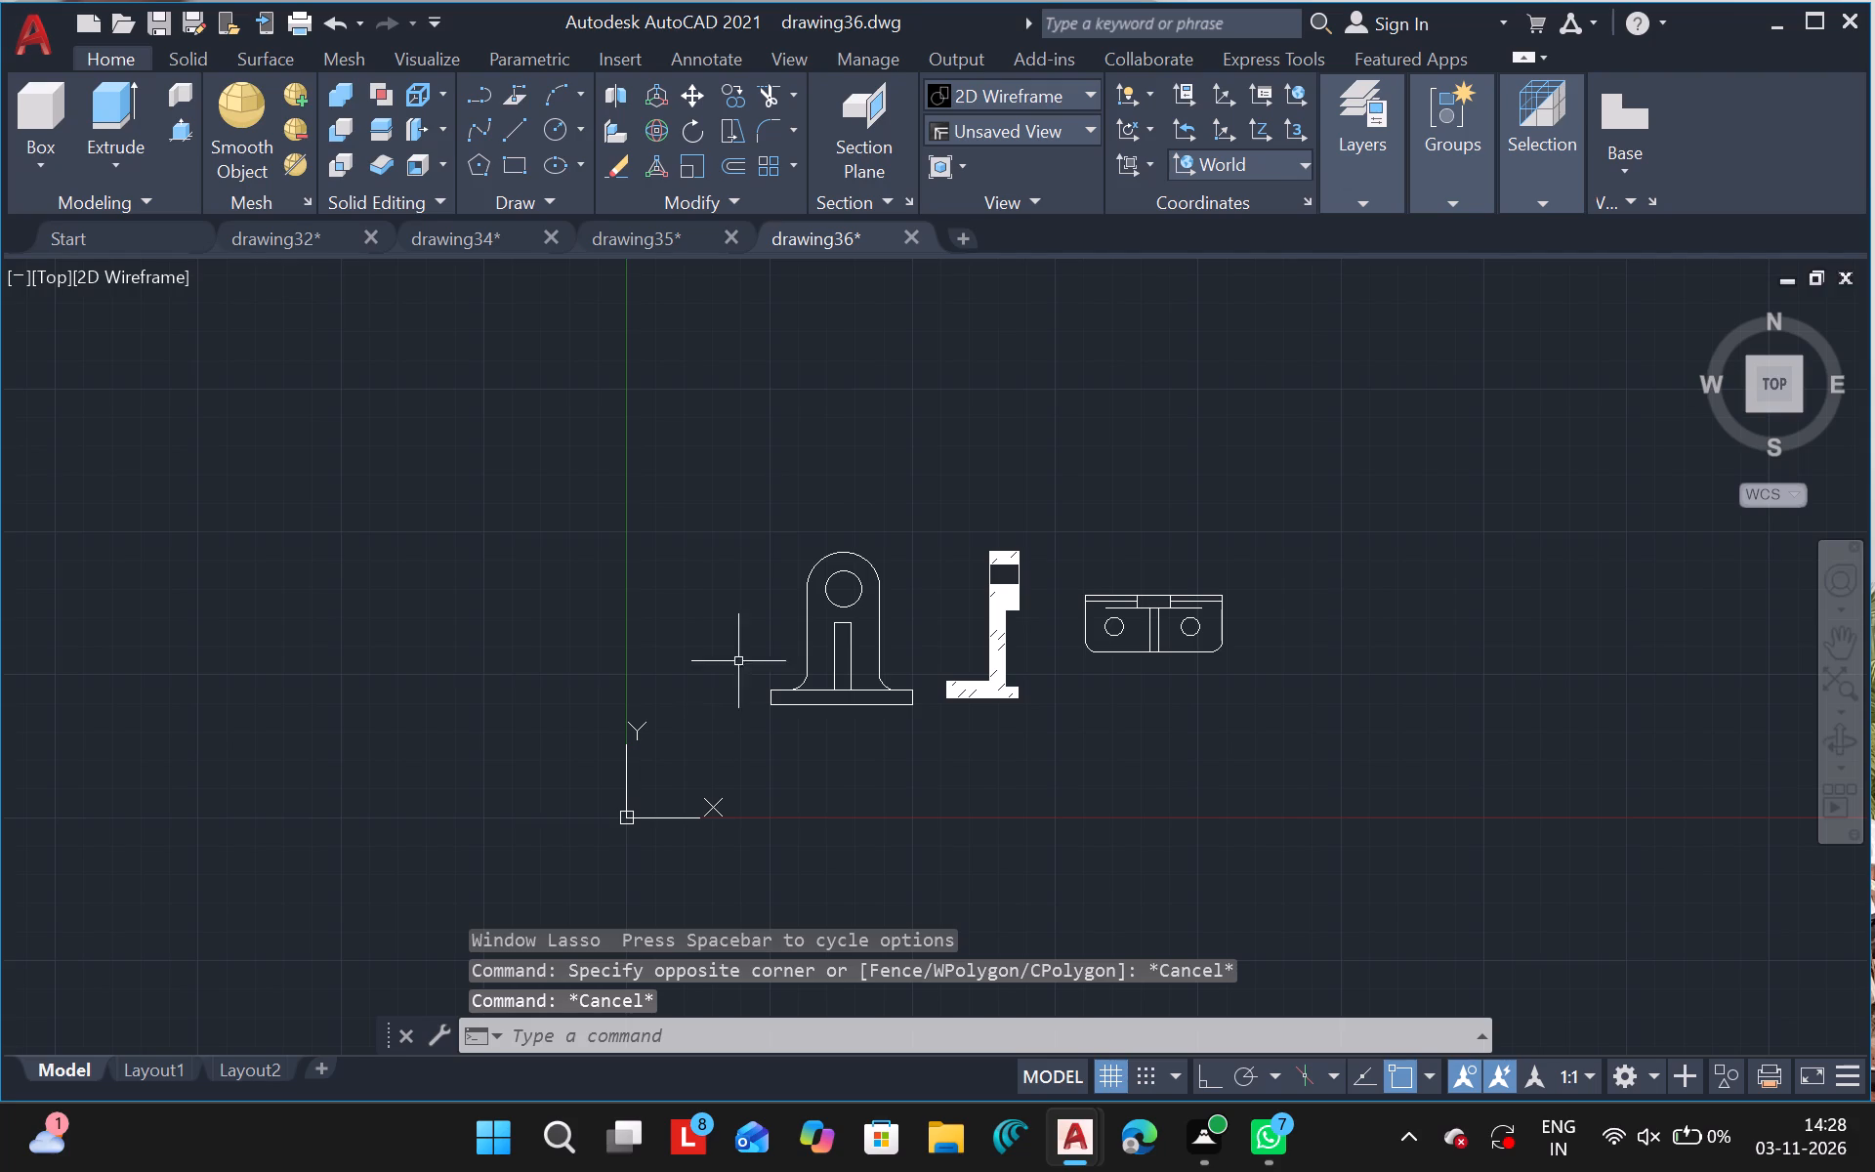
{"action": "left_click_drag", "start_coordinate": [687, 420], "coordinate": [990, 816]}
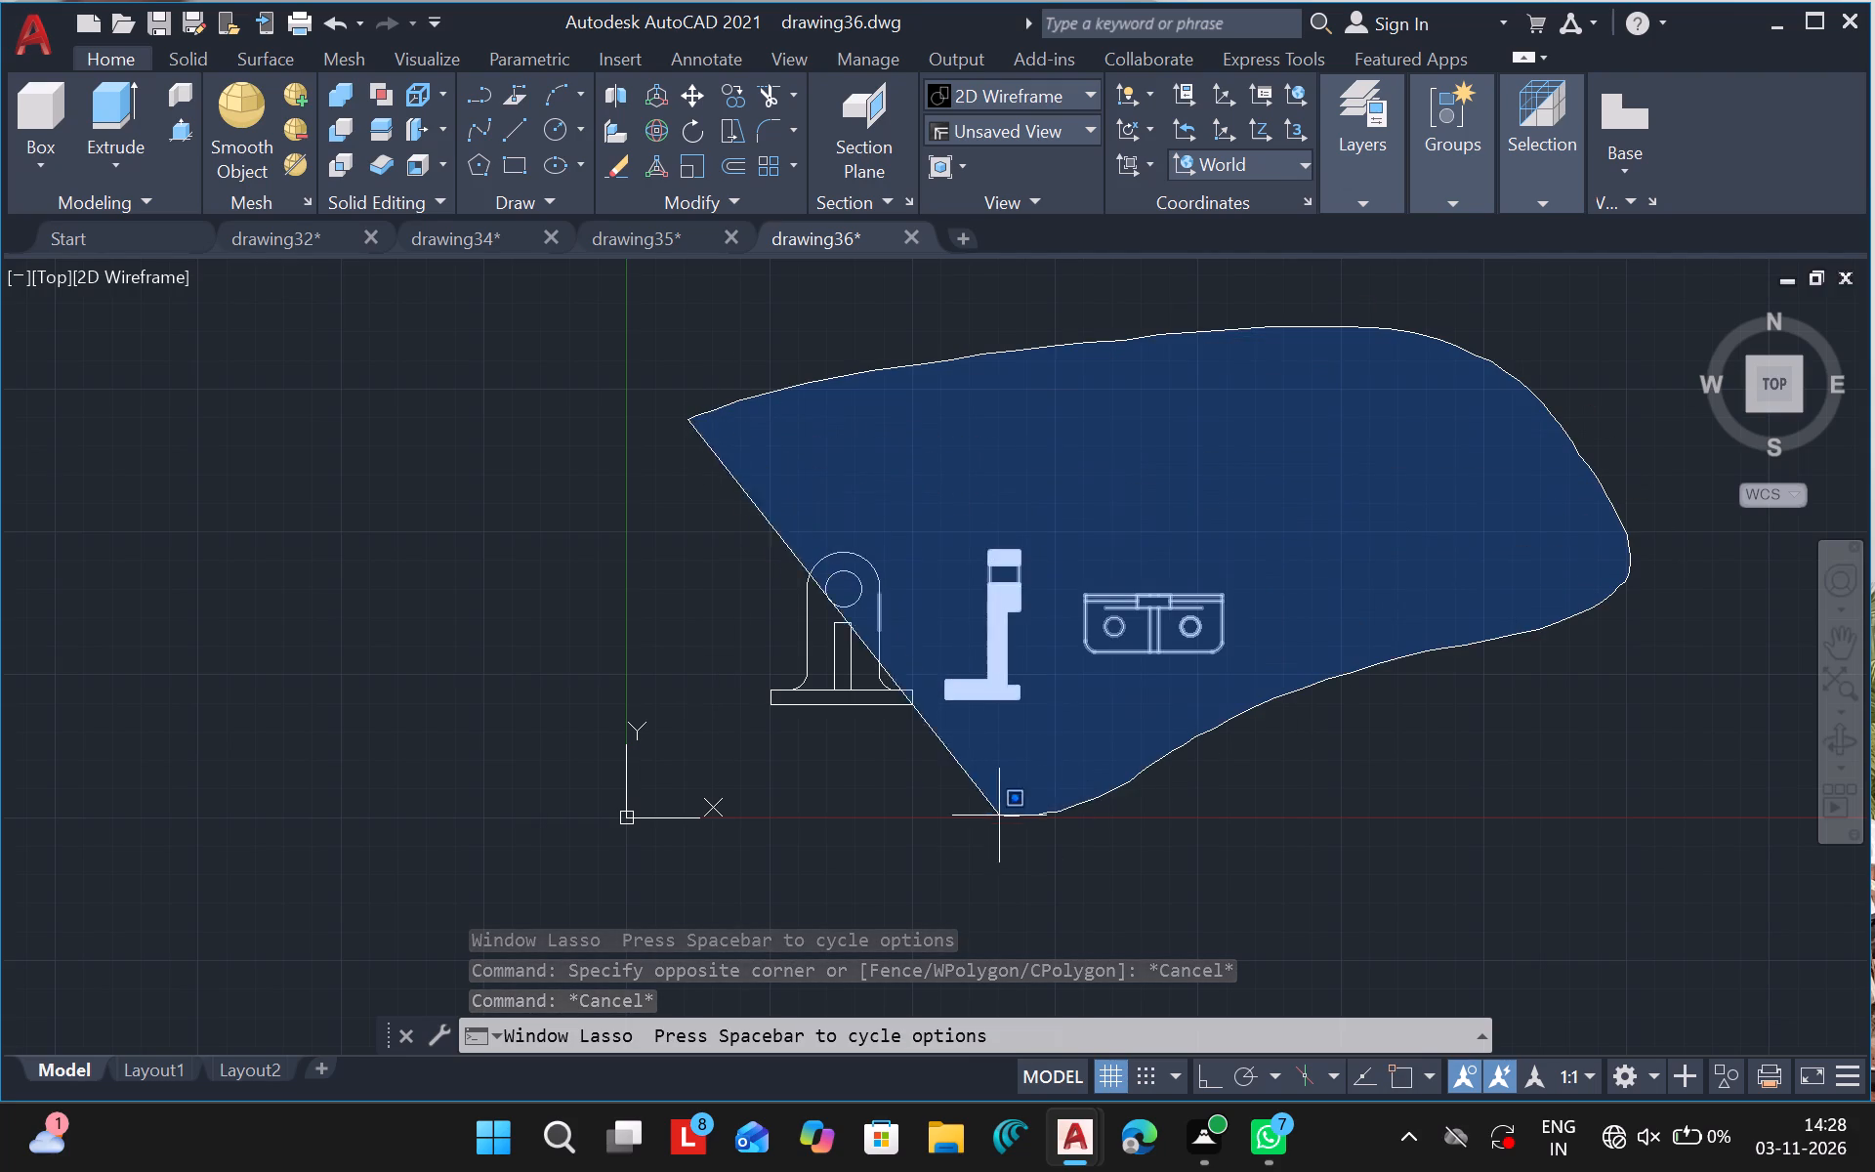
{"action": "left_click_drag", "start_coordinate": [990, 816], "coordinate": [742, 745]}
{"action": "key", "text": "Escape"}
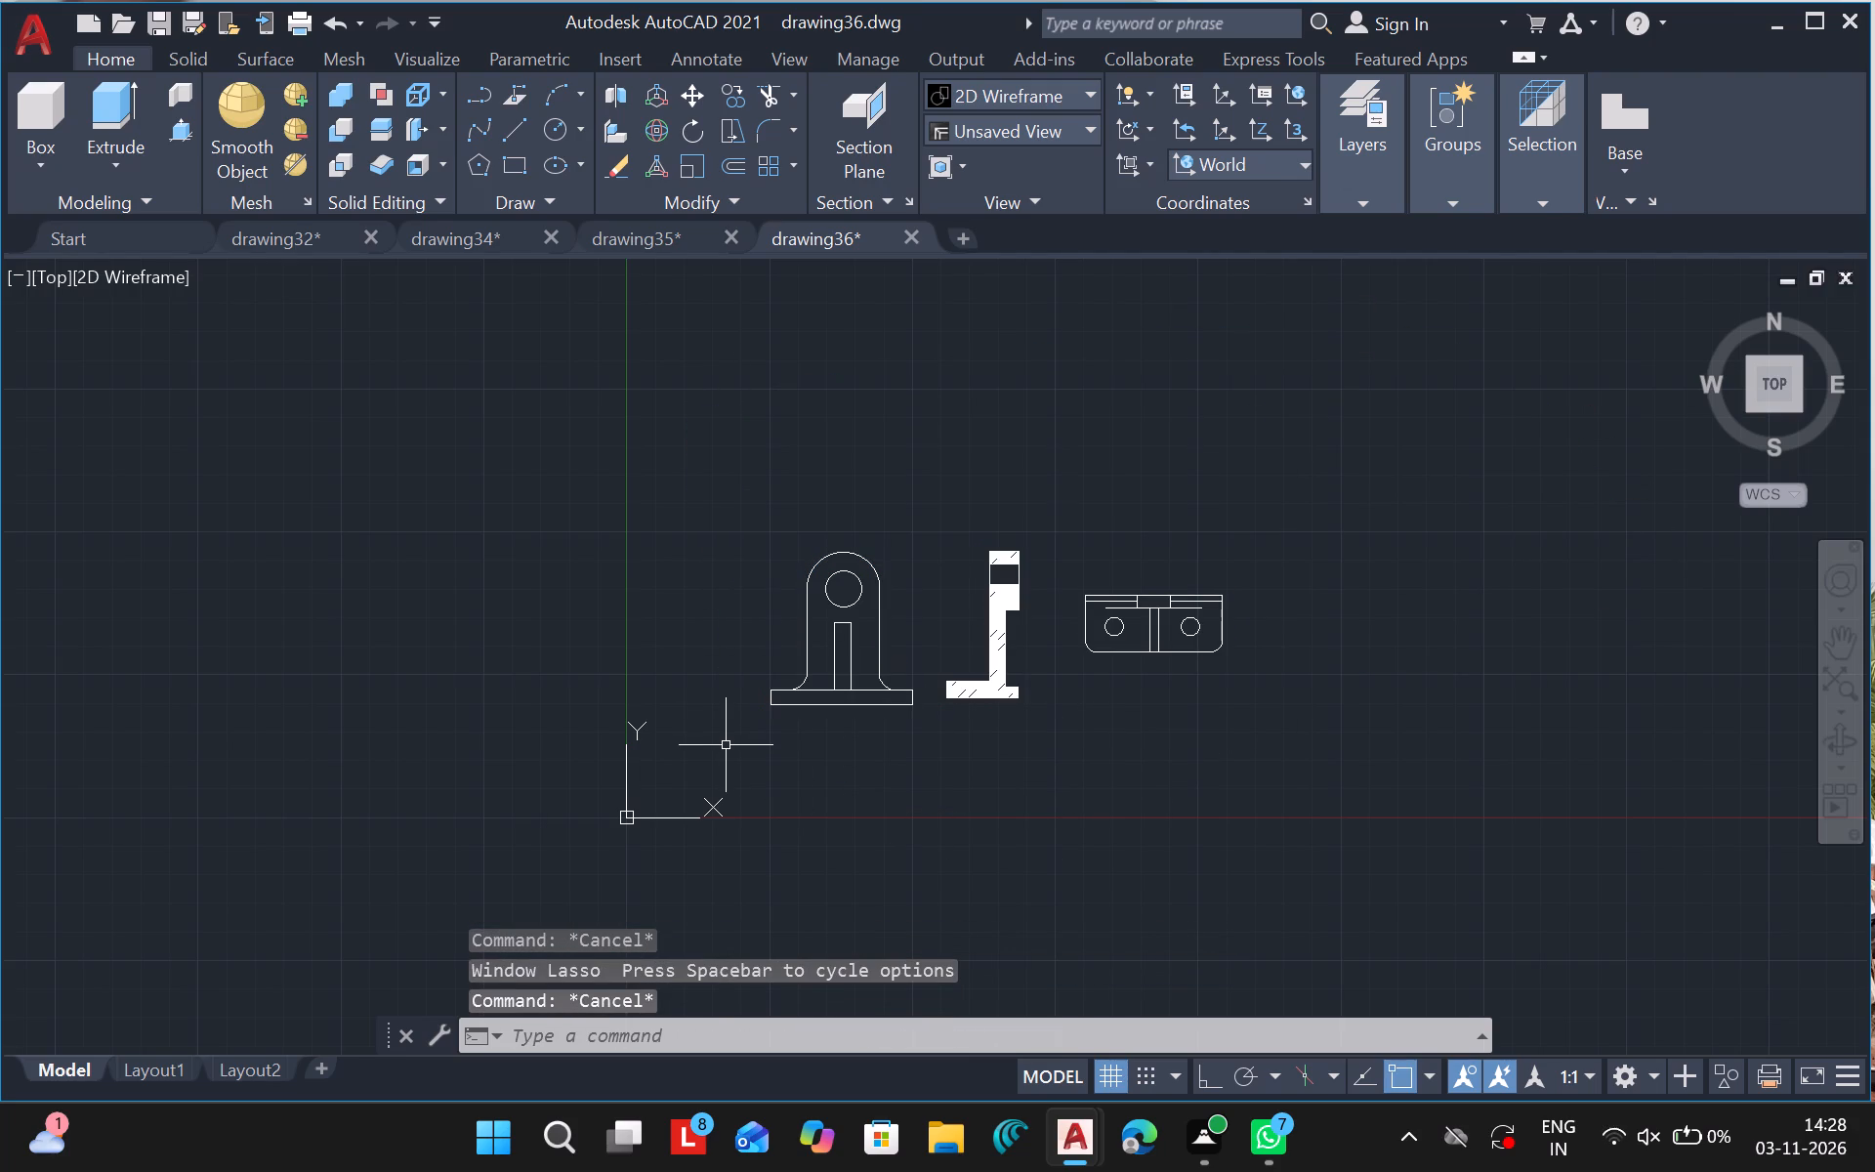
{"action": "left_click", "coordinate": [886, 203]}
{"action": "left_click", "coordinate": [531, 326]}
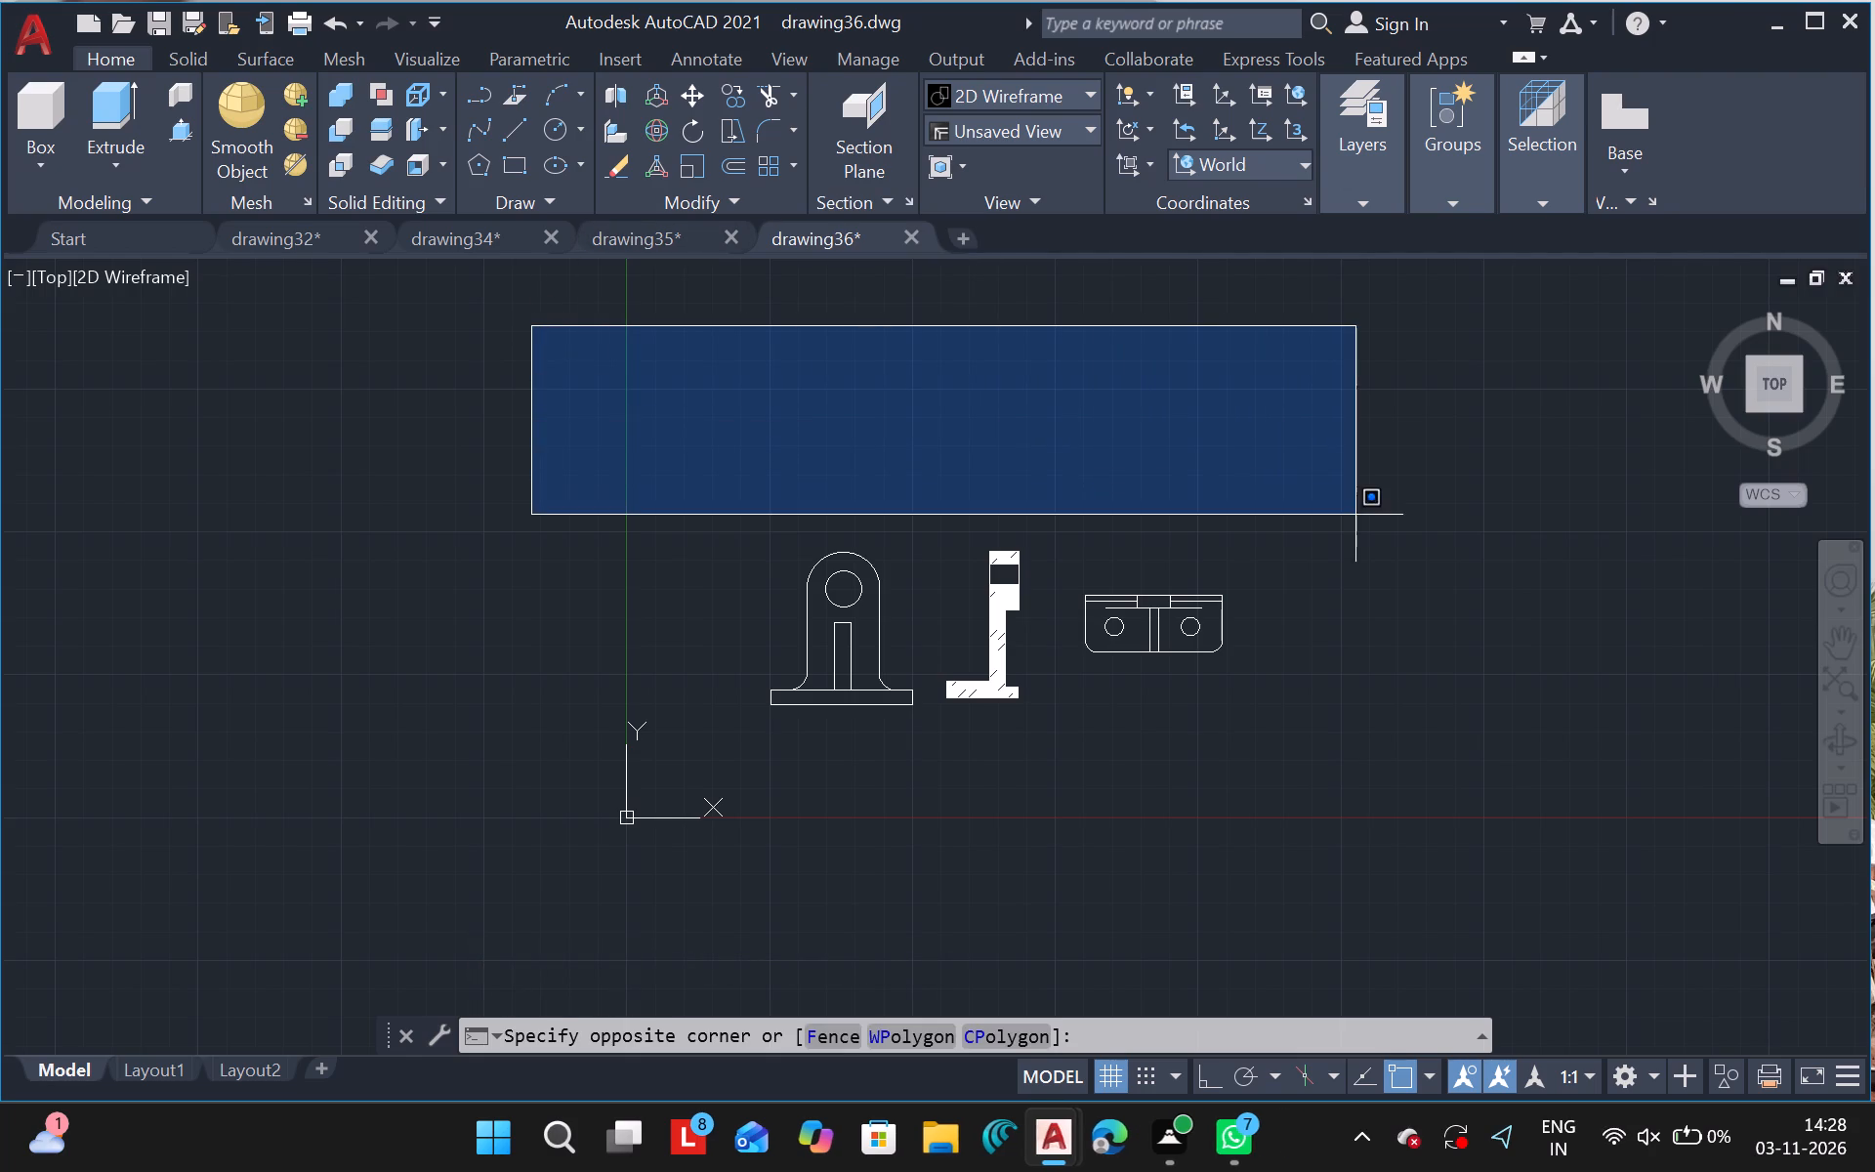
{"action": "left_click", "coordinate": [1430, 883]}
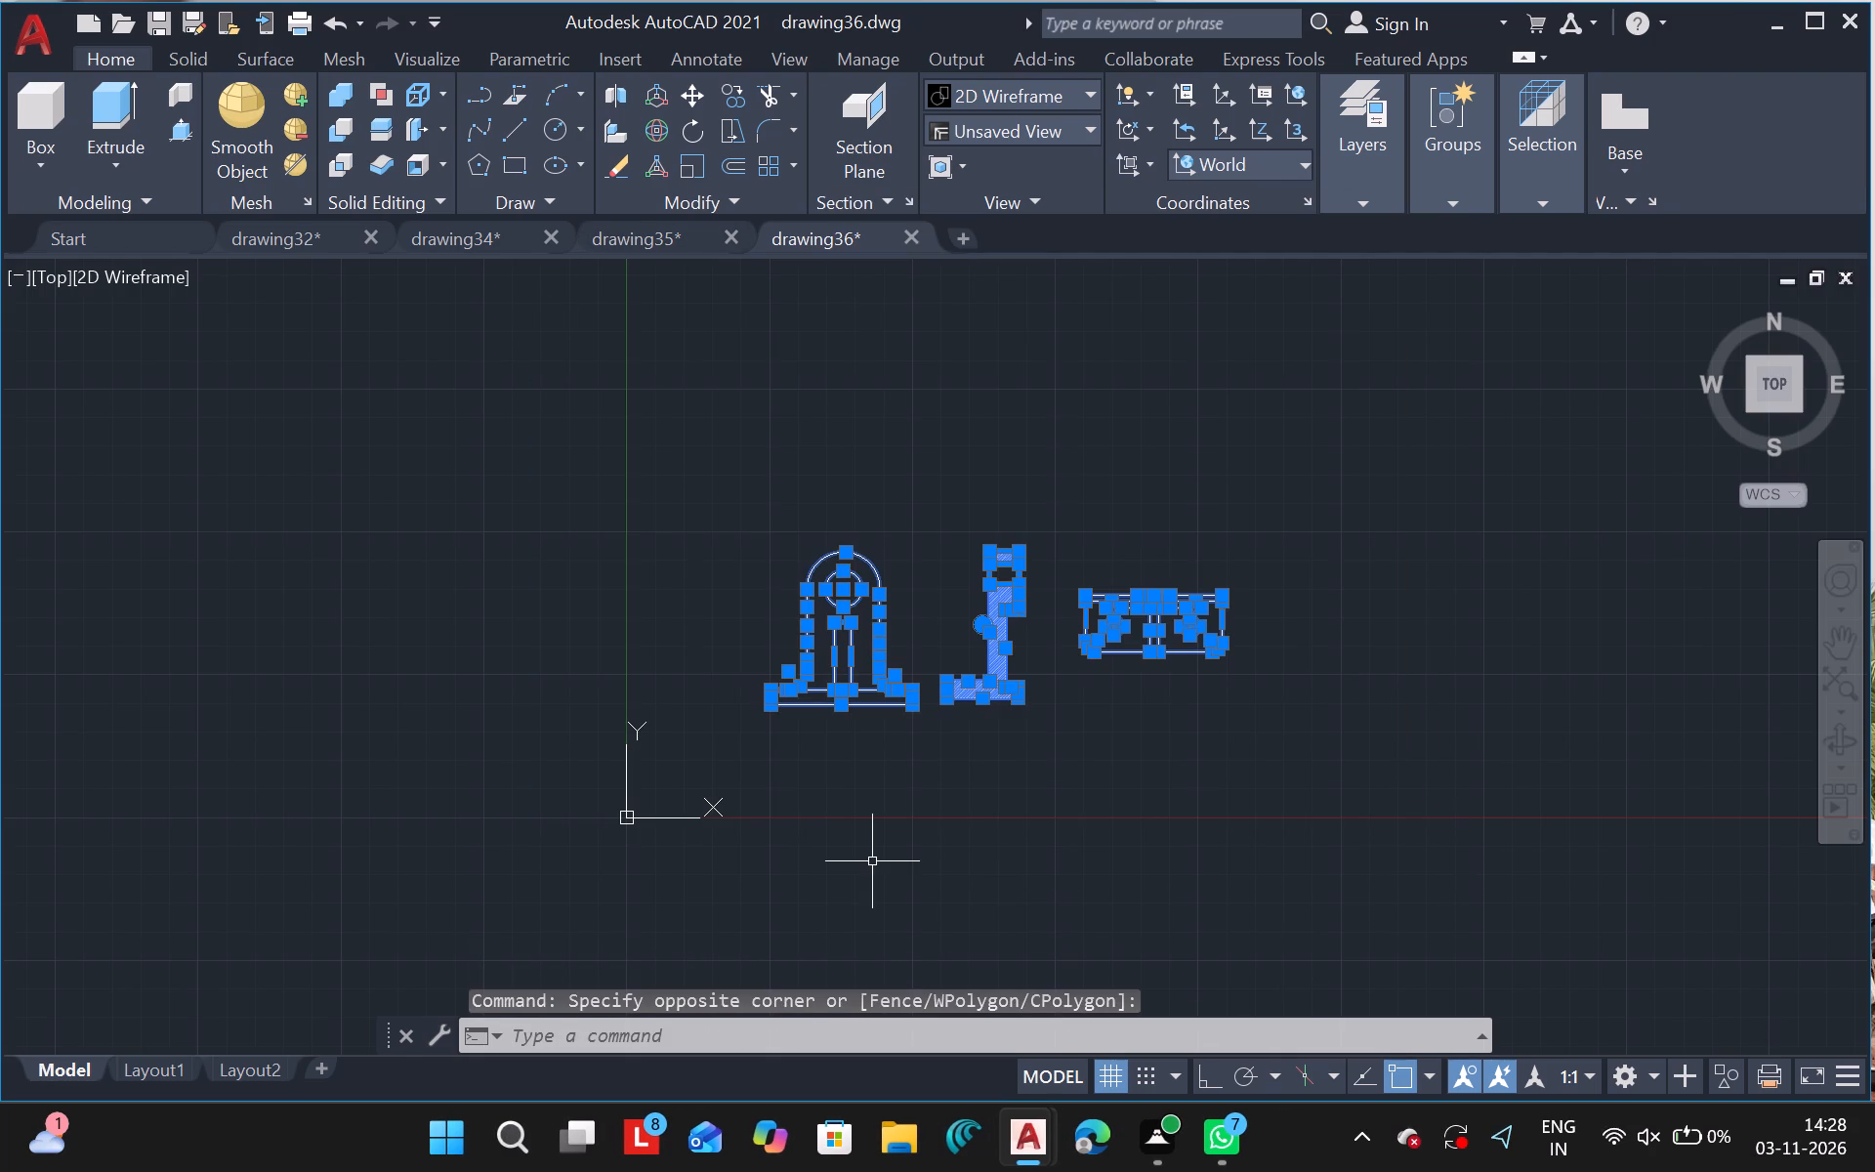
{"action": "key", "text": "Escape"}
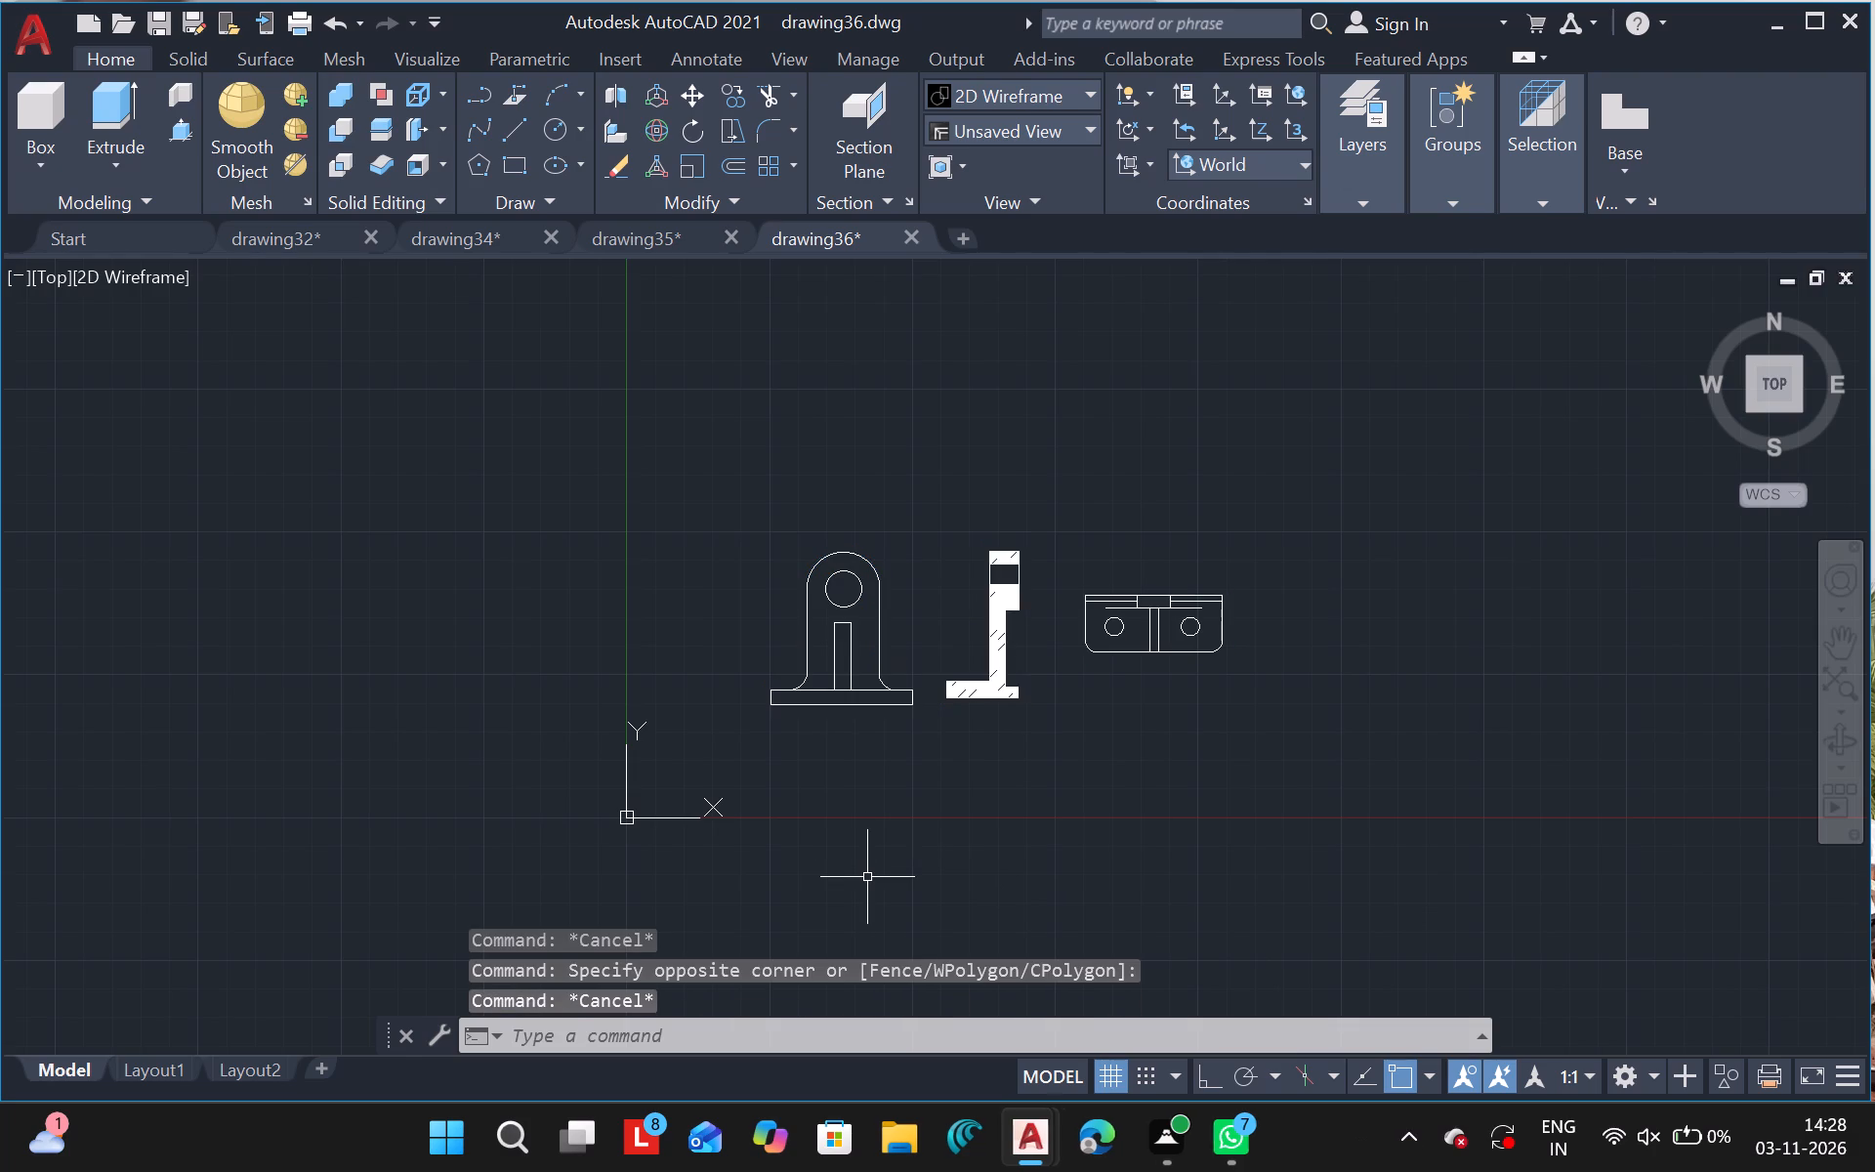